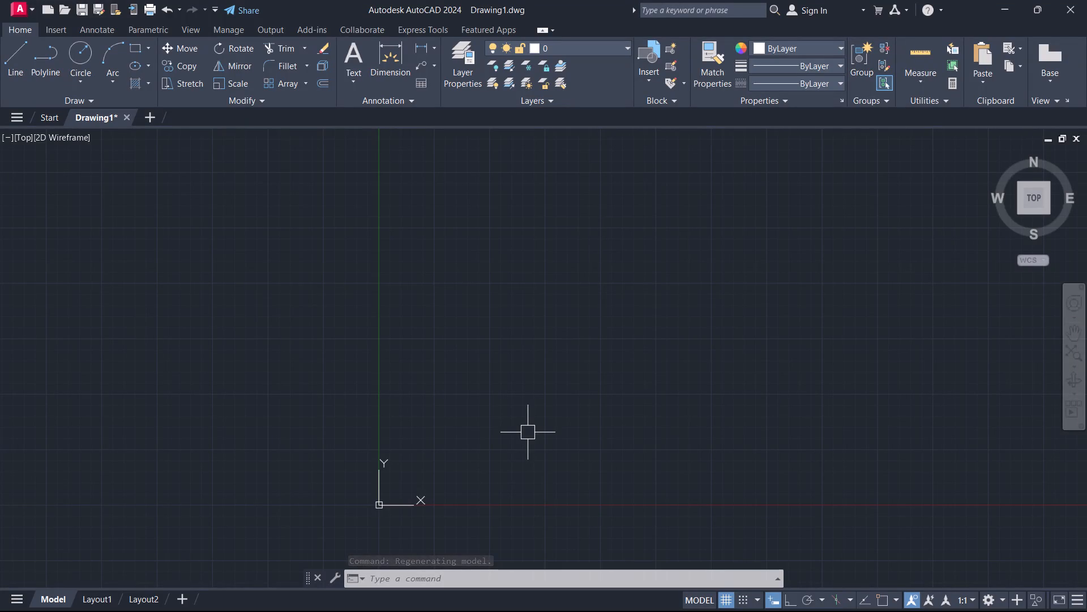
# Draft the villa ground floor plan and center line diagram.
# Close Drawing1 without saving its changes and start a new blank drawing.
pyautogui.click(126, 118)
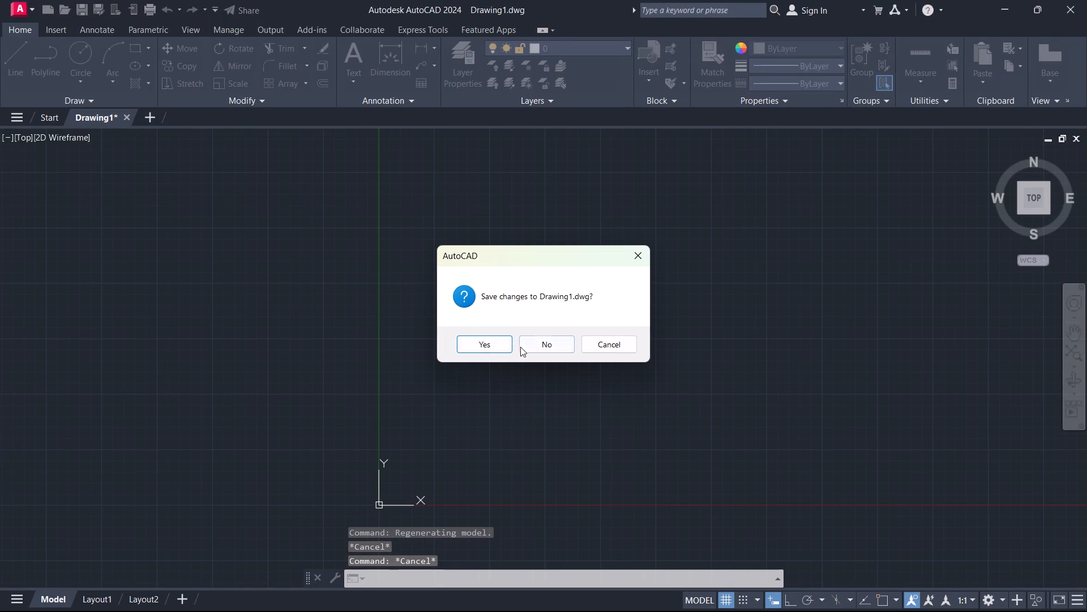
pyautogui.click(527, 347)
pyautogui.click(78, 248)
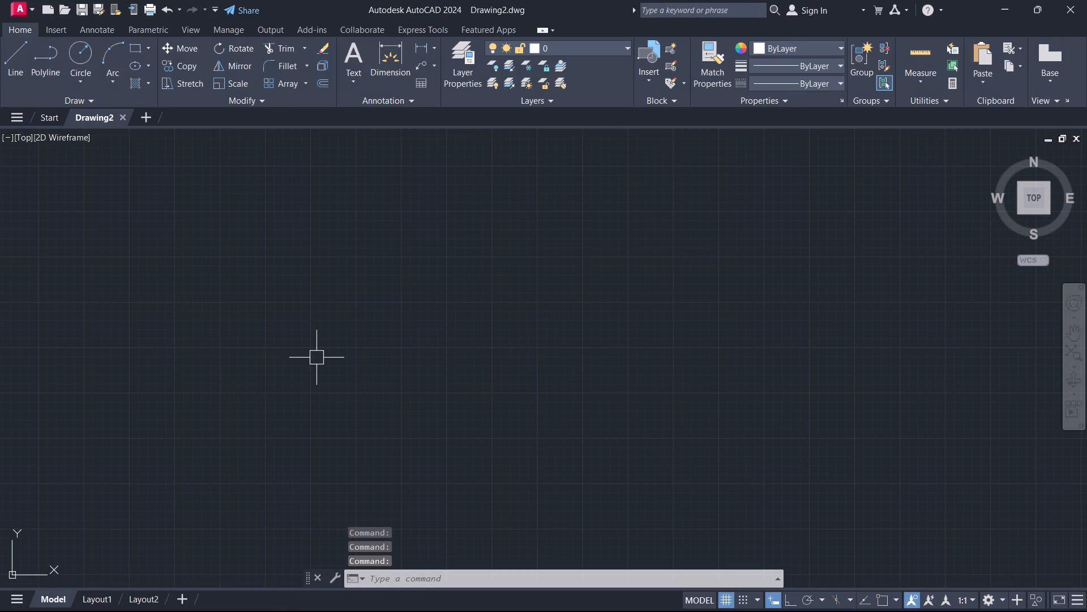
# Turn on command logging for the new drawing with LOGFILEON.
pyautogui.press('l')
pyautogui.press('o')
pyautogui.press('g')
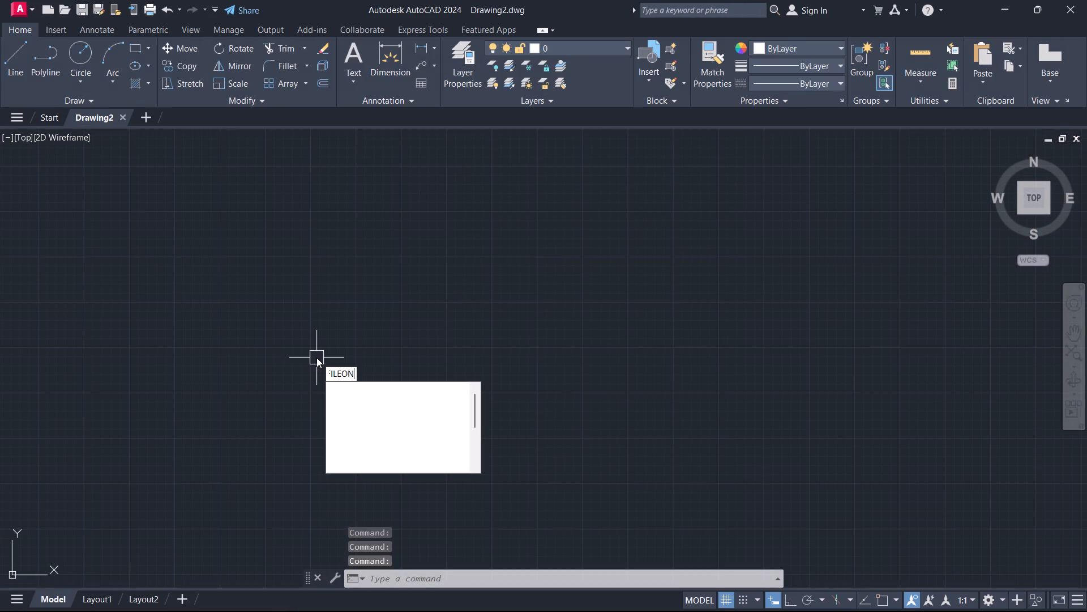
pyautogui.press('Down')
pyautogui.press('Up')
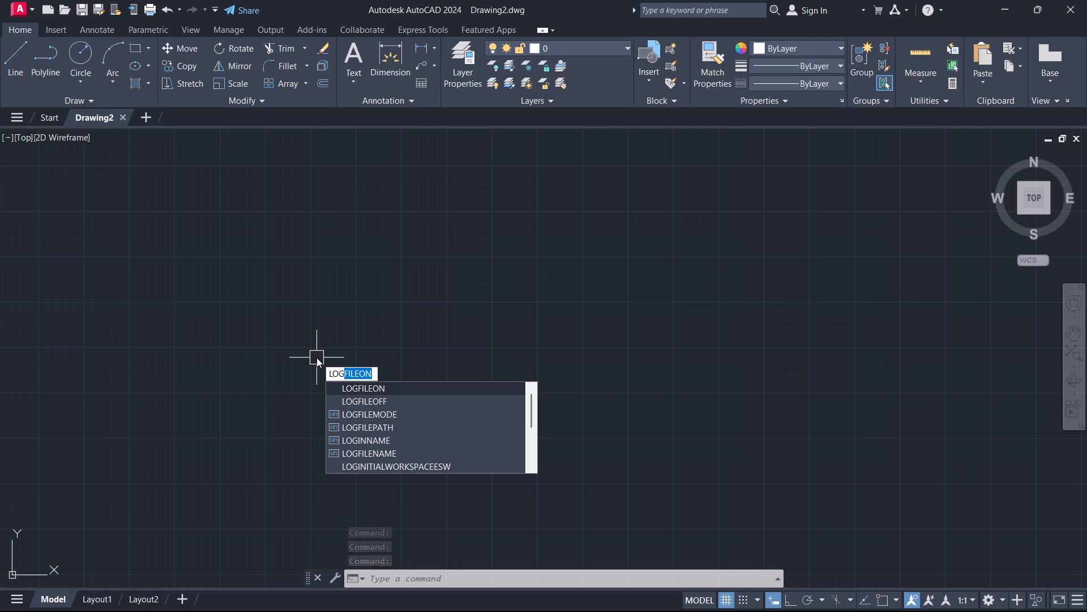
pyautogui.press('Return')
# Configure the drawing units to Engineering length with 0'-0.0" precision and an insertion scale of Inches.
pyautogui.scroll(-5, 289, 367)
pyautogui.scroll(1, 332, 375)
pyautogui.moveTo(332, 375); pyautogui.dragTo(381, 458, button='middle')
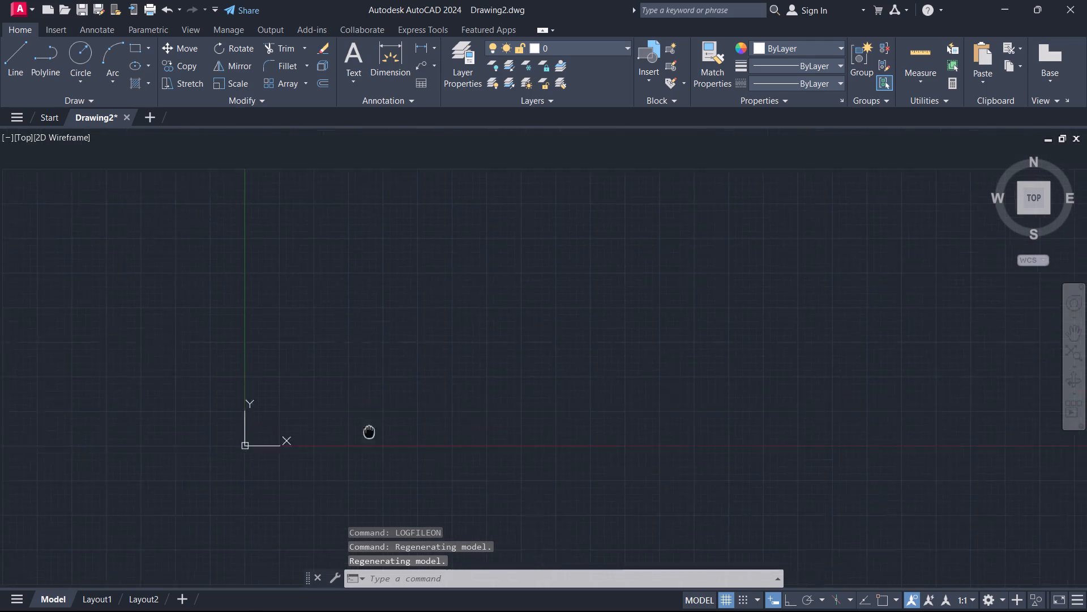
pyautogui.moveTo(381, 458); pyautogui.dragTo(477, 491, button='middle')
pyautogui.scroll(1, 475, 490)
pyautogui.scroll(1, 348, 448)
pyautogui.moveTo(353, 447); pyautogui.dragTo(365, 411, button='middle')
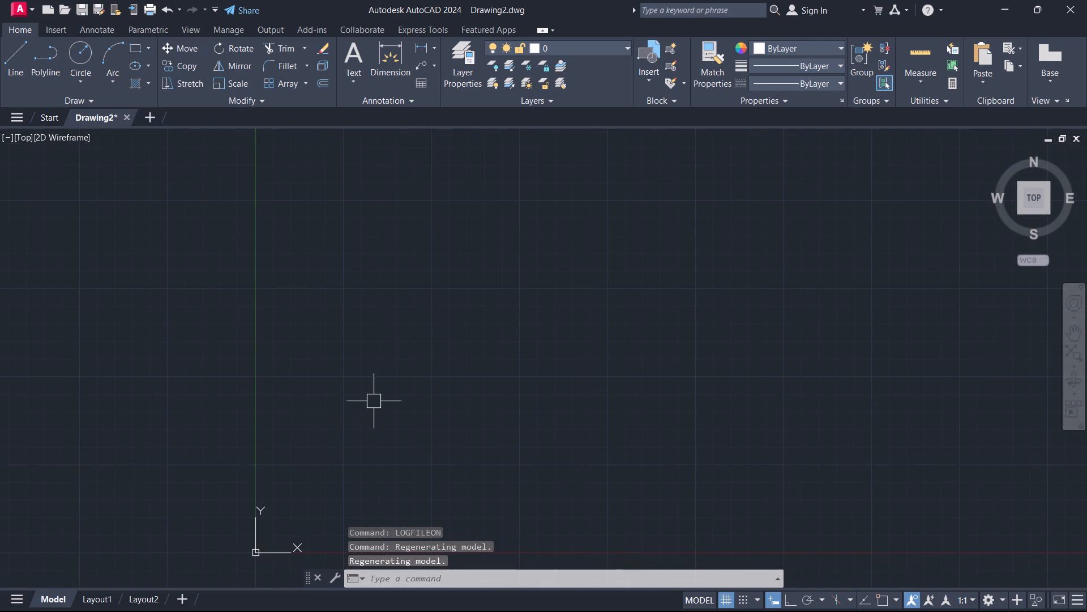
pyautogui.moveTo(386, 416); pyautogui.dragTo(343, 405, button='middle')
pyautogui.write('un')
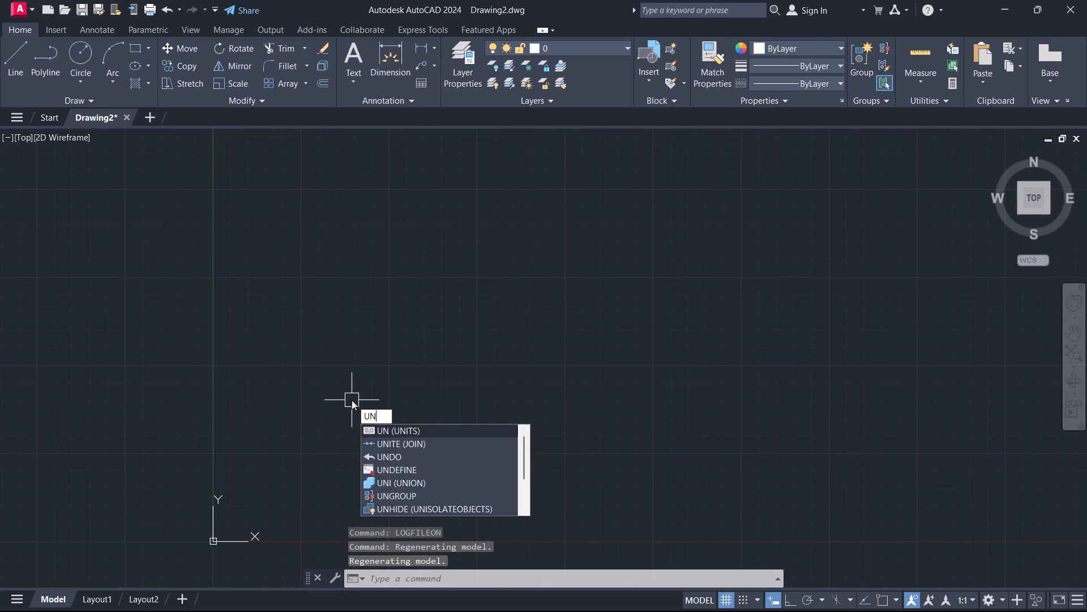
pyautogui.press('space')
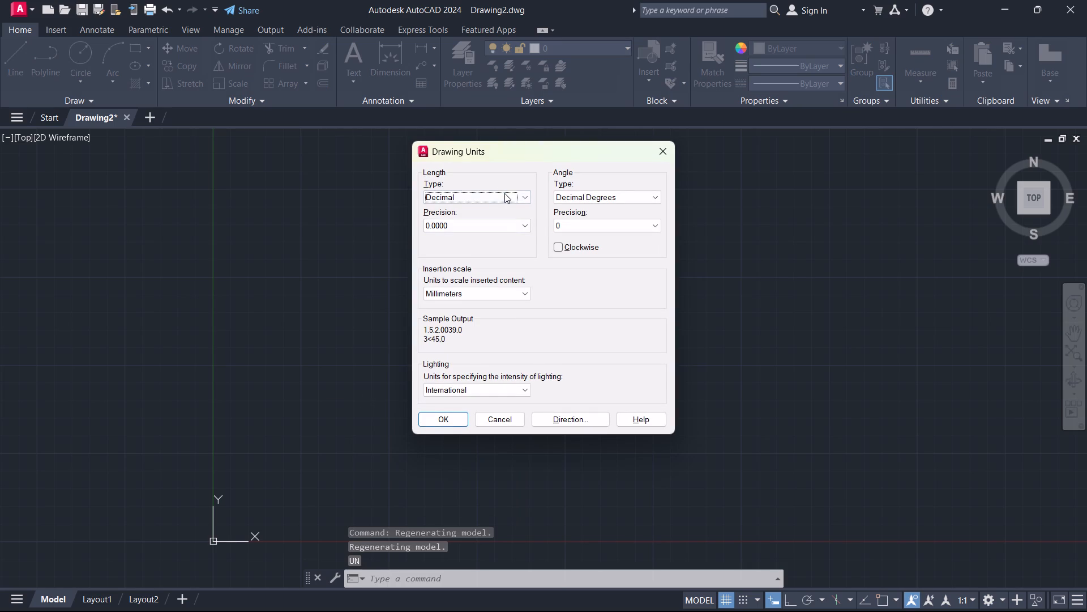
pyautogui.click(504, 193)
pyautogui.click(499, 224)
pyautogui.click(499, 224)
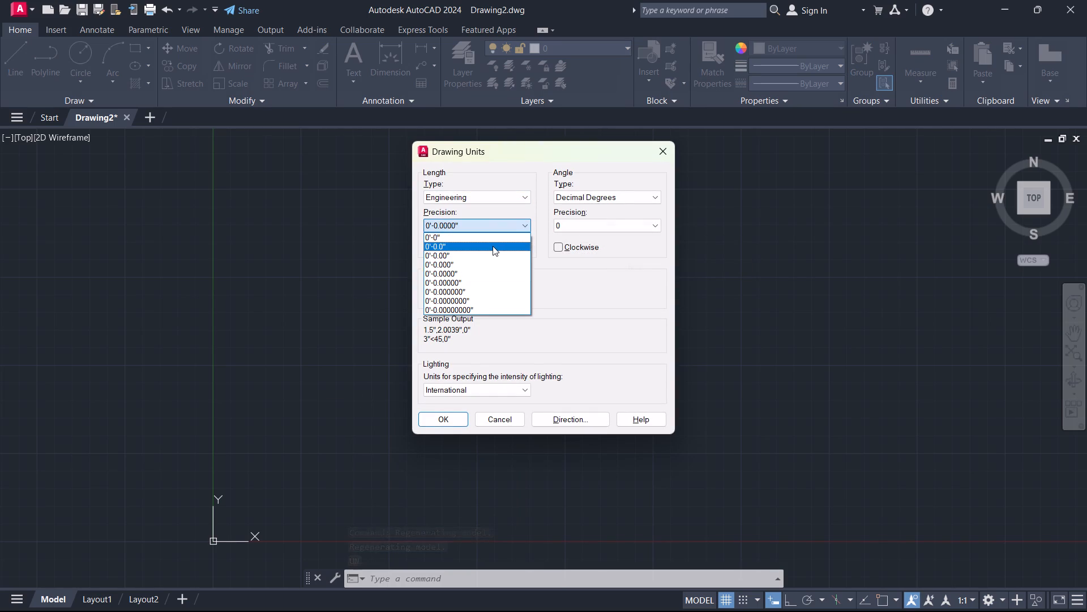
pyautogui.click(493, 246)
pyautogui.click(482, 290)
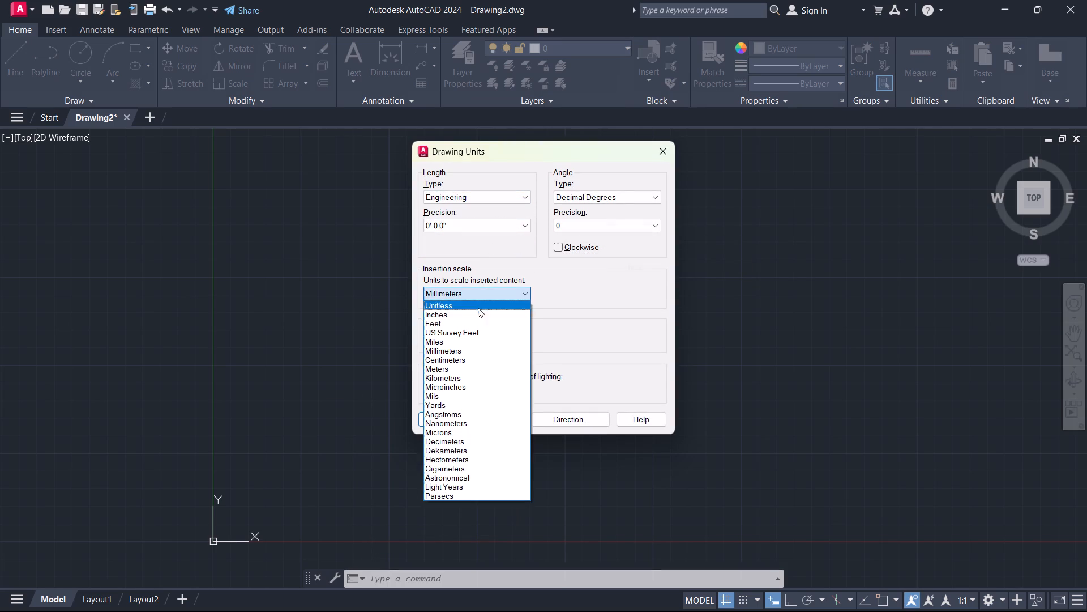
pyautogui.click(477, 314)
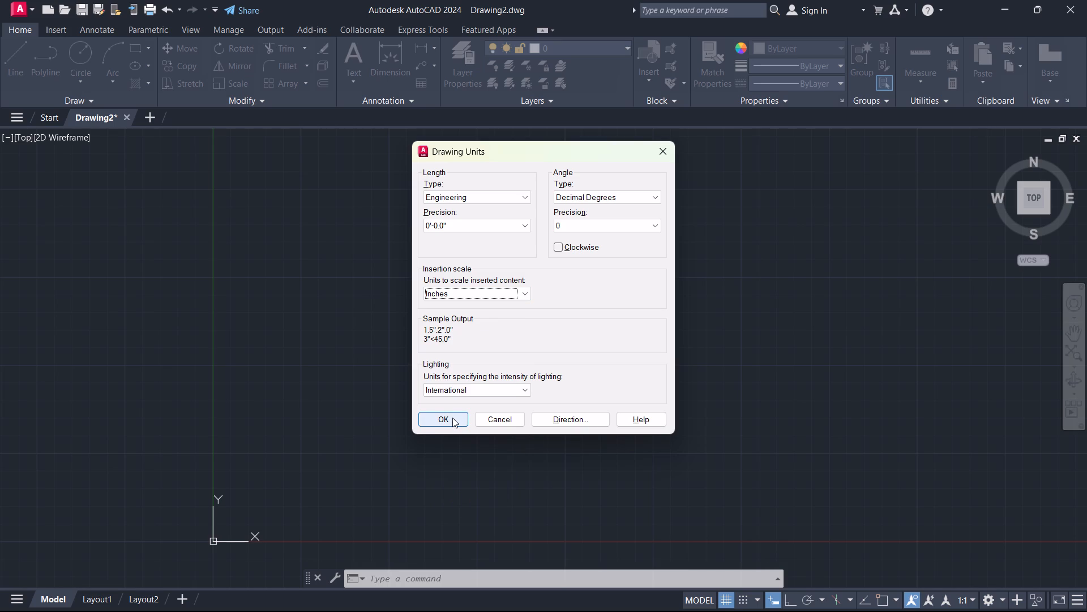
pyautogui.click(452, 418)
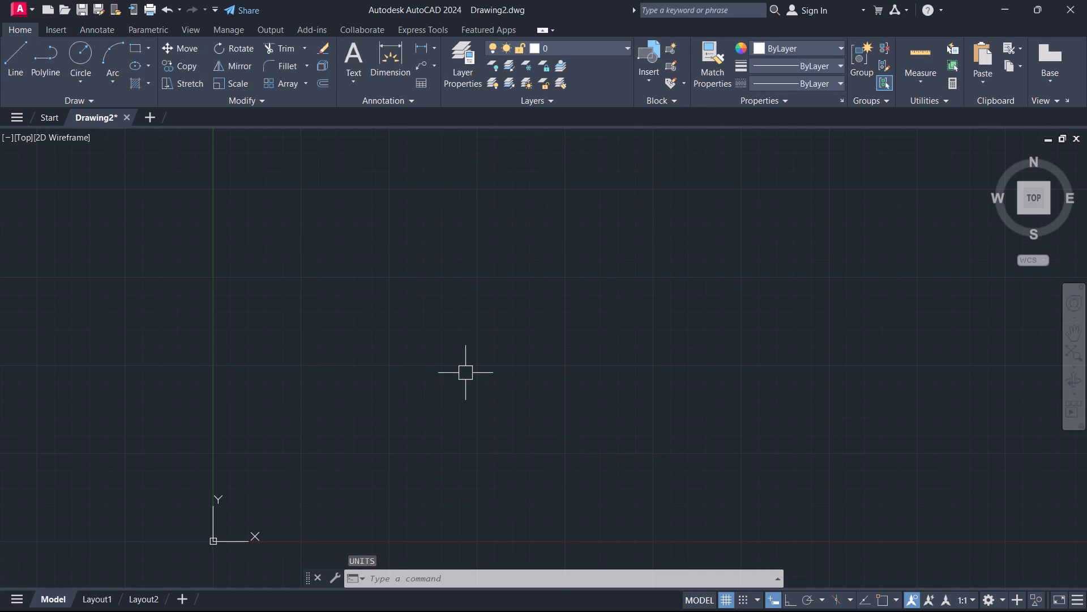
# Modify the ISO-25 dimension style's primary units to Engineering format with 0'-0.0" precision.
pyautogui.write('d')
pyautogui.press('space')
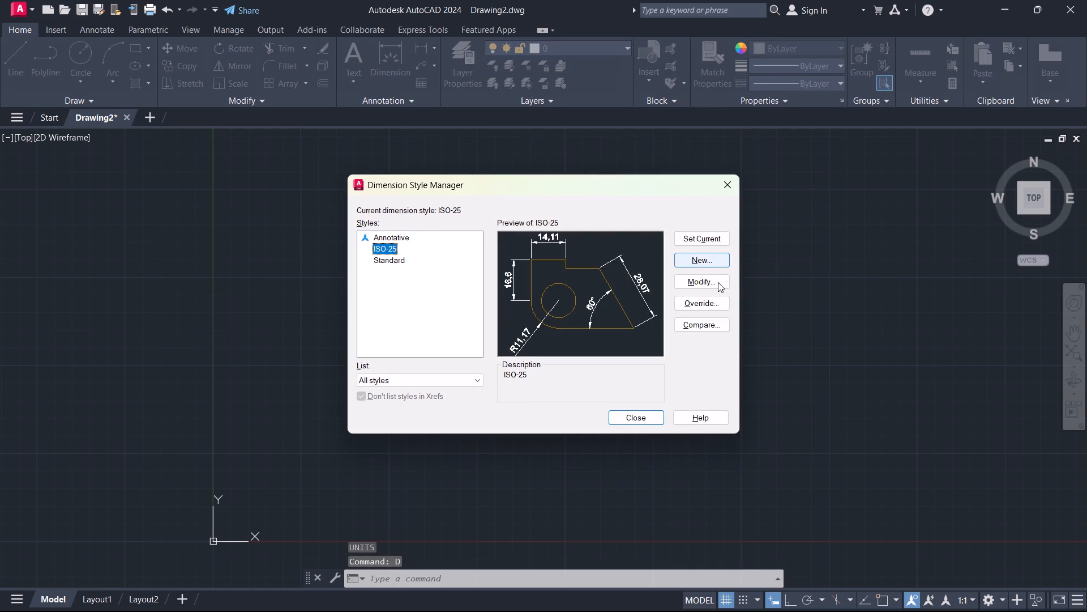
pyautogui.click(717, 286)
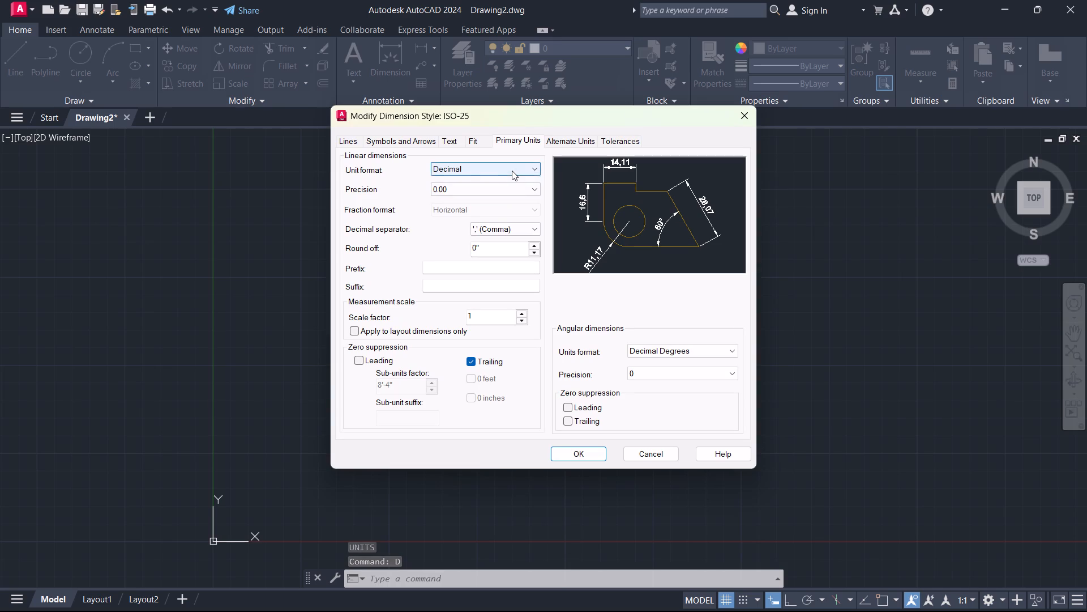
pyautogui.click(512, 171)
pyautogui.click(516, 200)
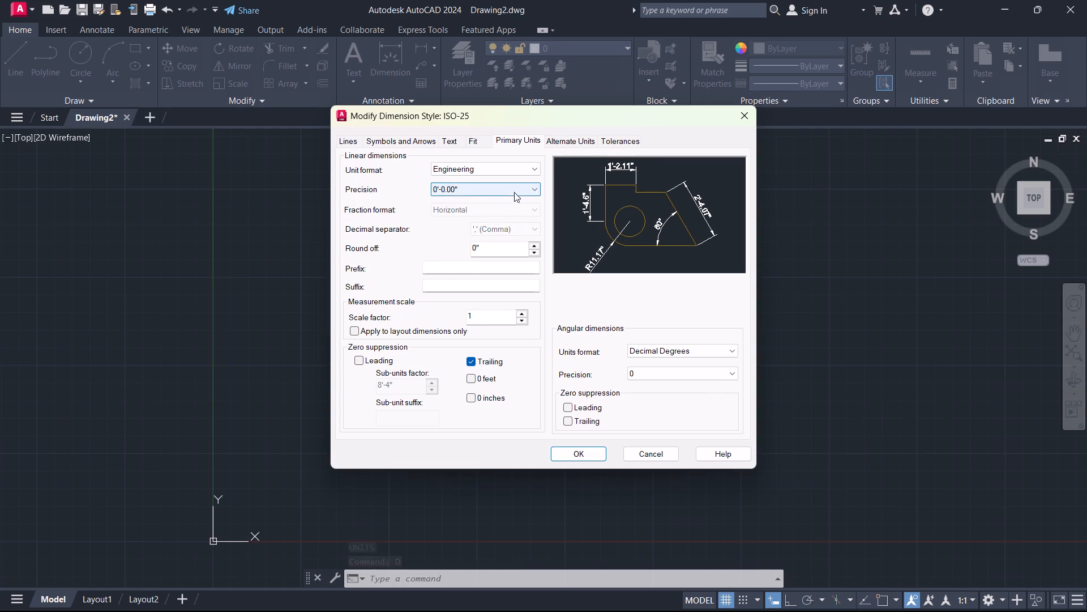
pyautogui.click(513, 191)
pyautogui.click(493, 211)
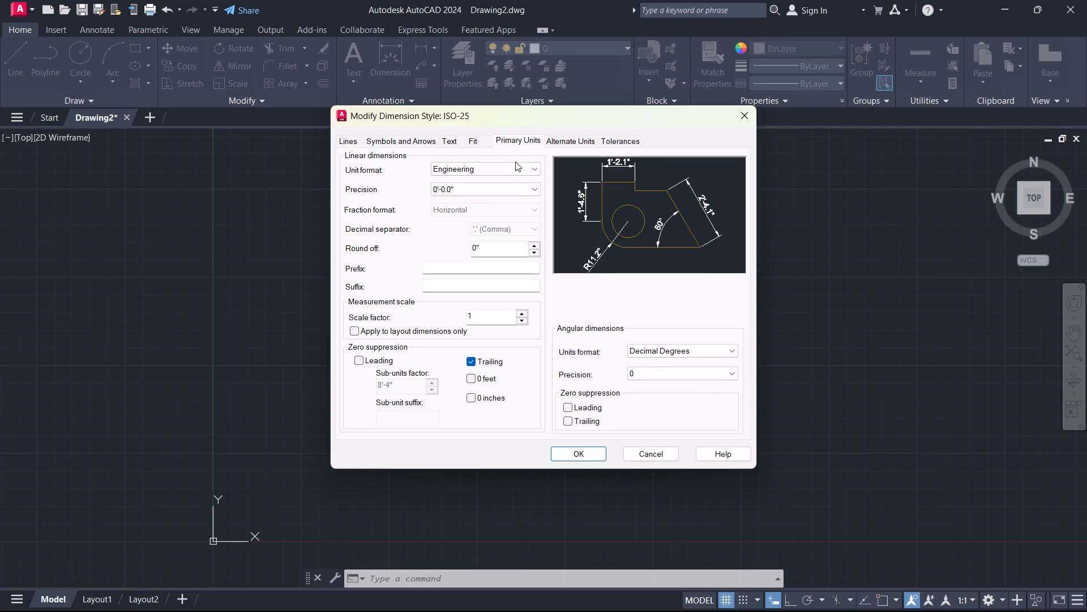
# Set the ISO-25 dimension text height to 6" with horizontal text alignment, and make the style current.
pyautogui.click(450, 146)
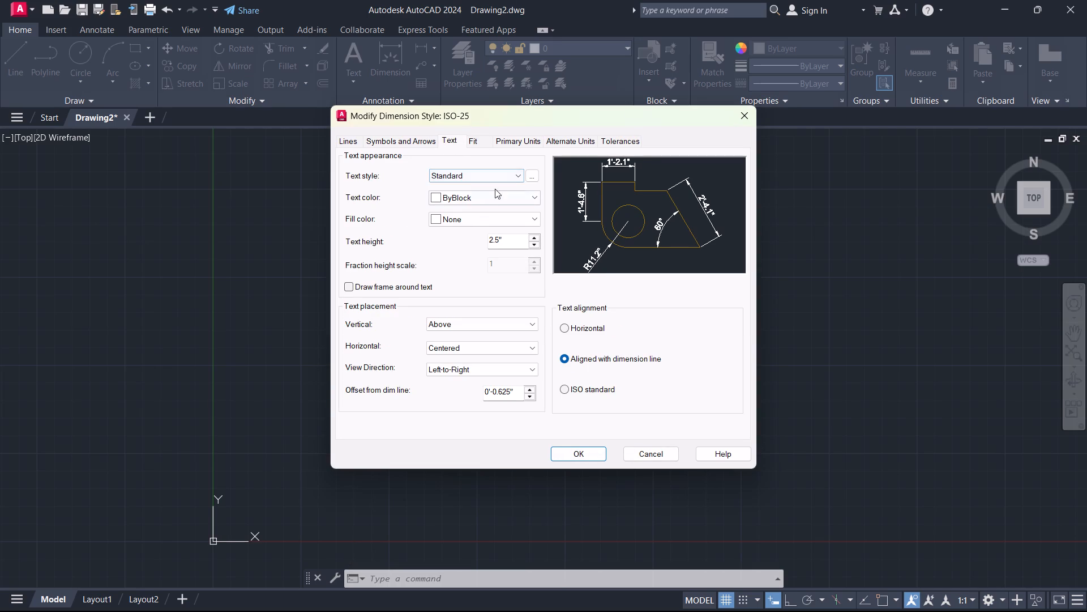
pyautogui.moveTo(512, 246); pyautogui.dragTo(459, 234)
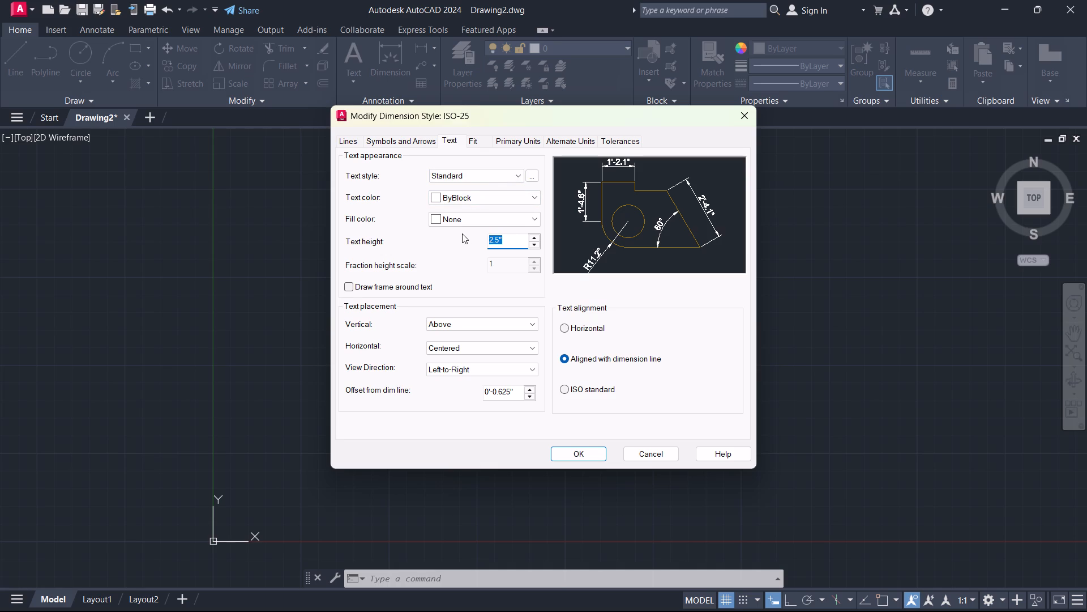
pyautogui.press('6')
pyautogui.scroll(-1, 463, 233)
pyautogui.click(568, 328)
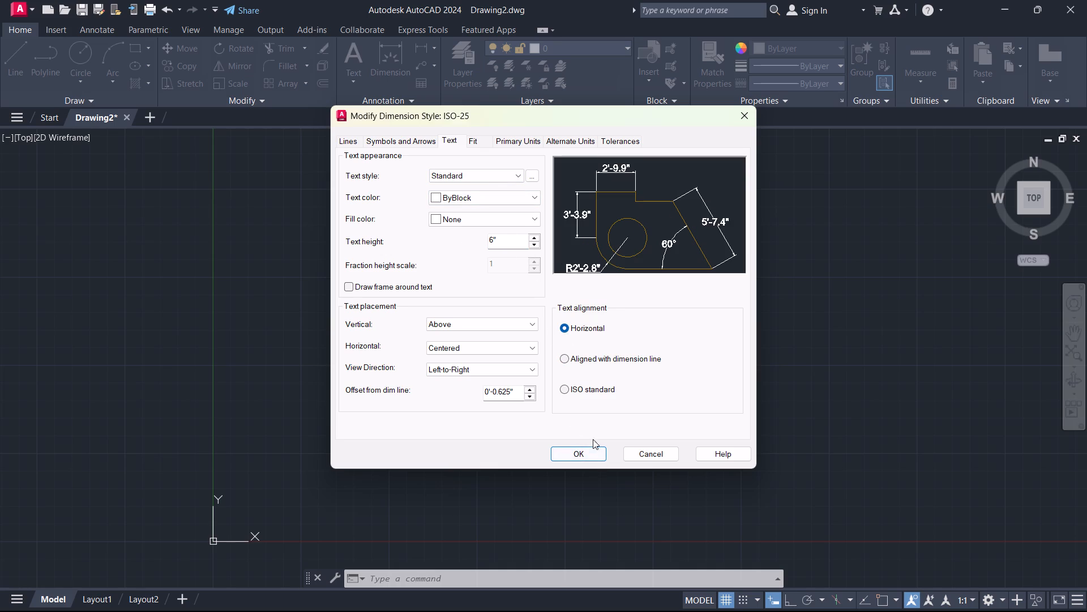
pyautogui.click(585, 453)
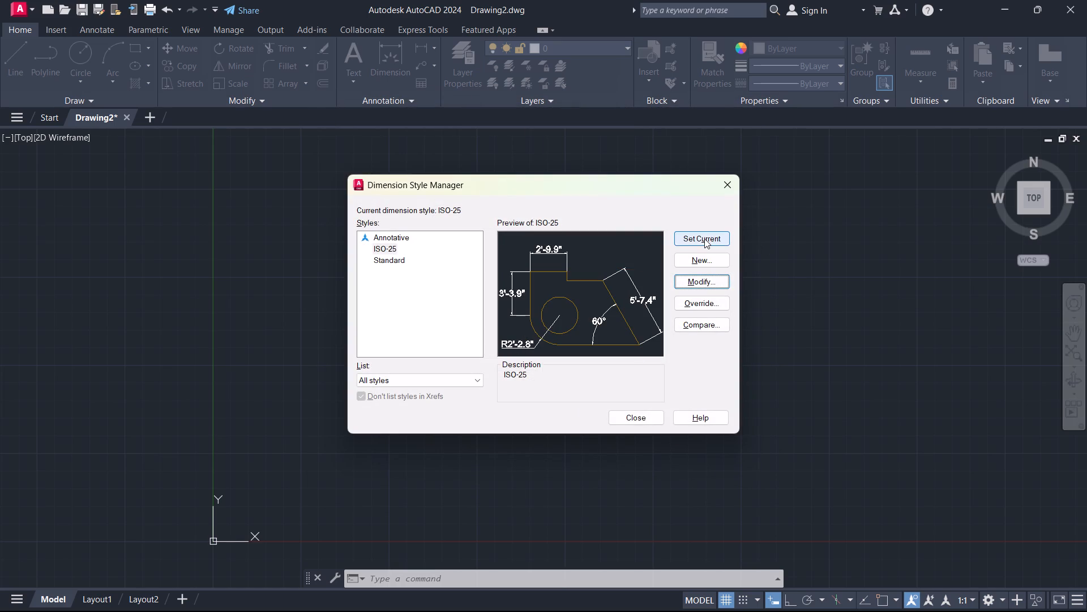
pyautogui.click(704, 239)
pyautogui.click(635, 420)
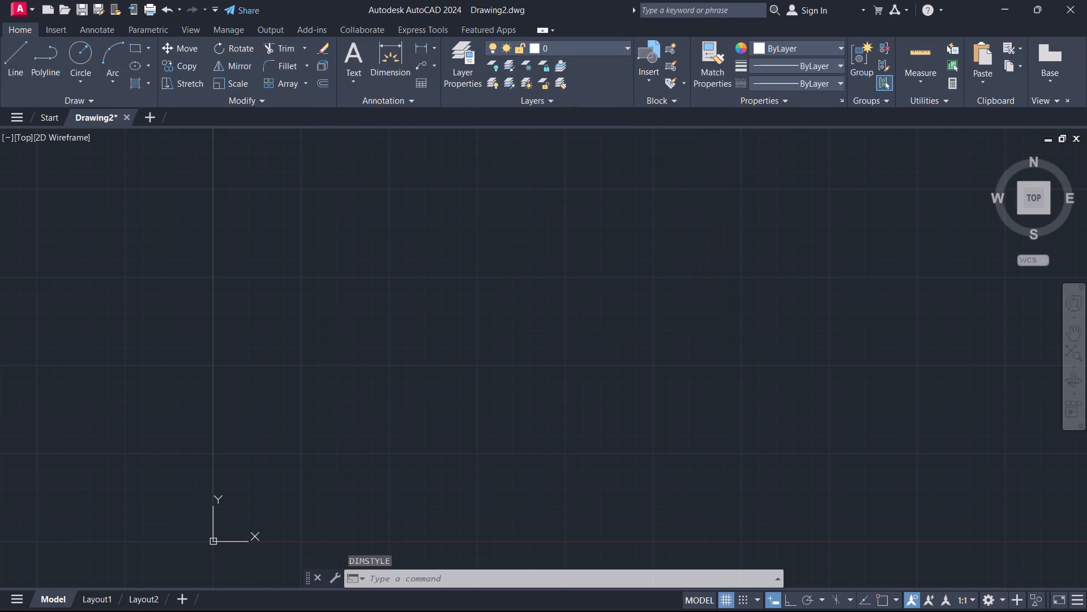
# Start a line in the empty area above and to the right of the origin, with Ortho mode turned on.
pyautogui.scroll(-1, 541, 193)
pyautogui.scroll(1, 503, 294)
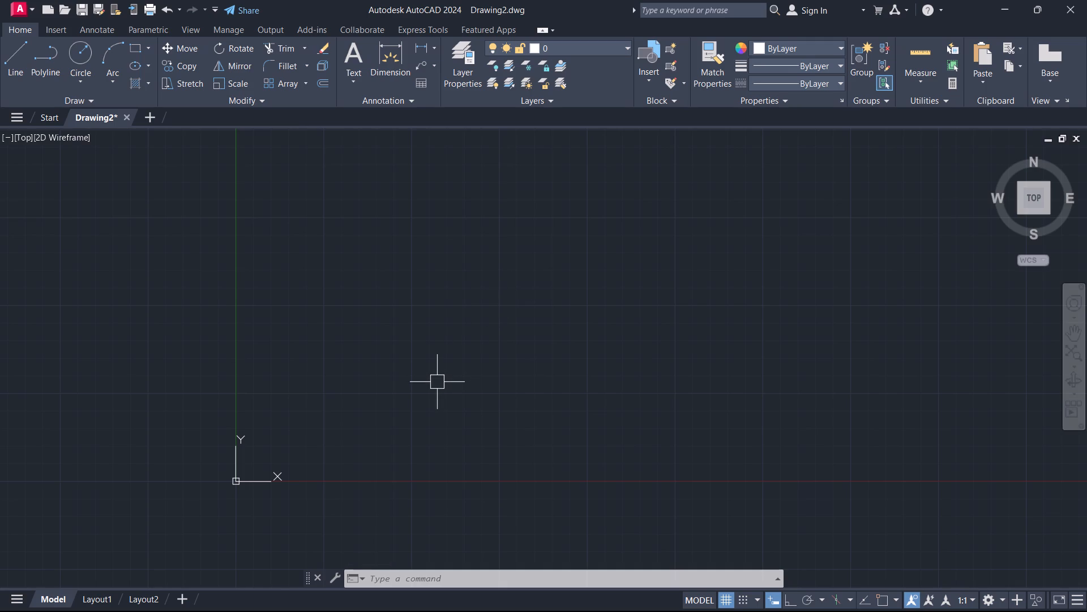
pyautogui.scroll(-2, 440, 379)
pyautogui.moveTo(440, 379); pyautogui.dragTo(446, 385, button='middle')
pyautogui.scroll(2, 440, 379)
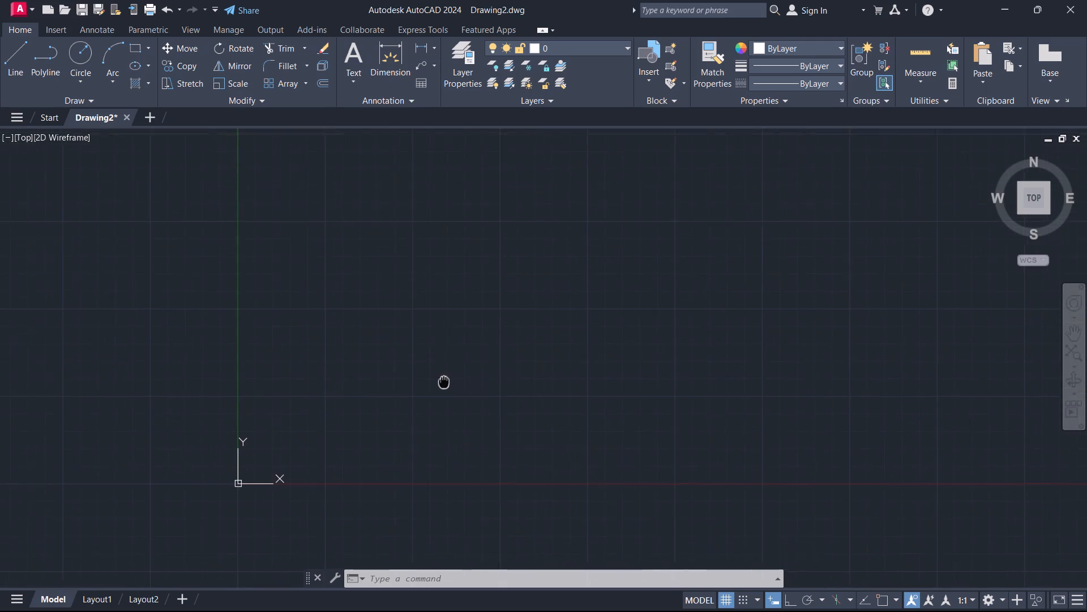
pyautogui.moveTo(446, 385); pyautogui.dragTo(550, 345, button='middle')
pyautogui.scroll(1, 545, 348)
pyautogui.scroll(1, 216, 464)
pyautogui.moveTo(255, 470); pyautogui.dragTo(254, 470, button='middle')
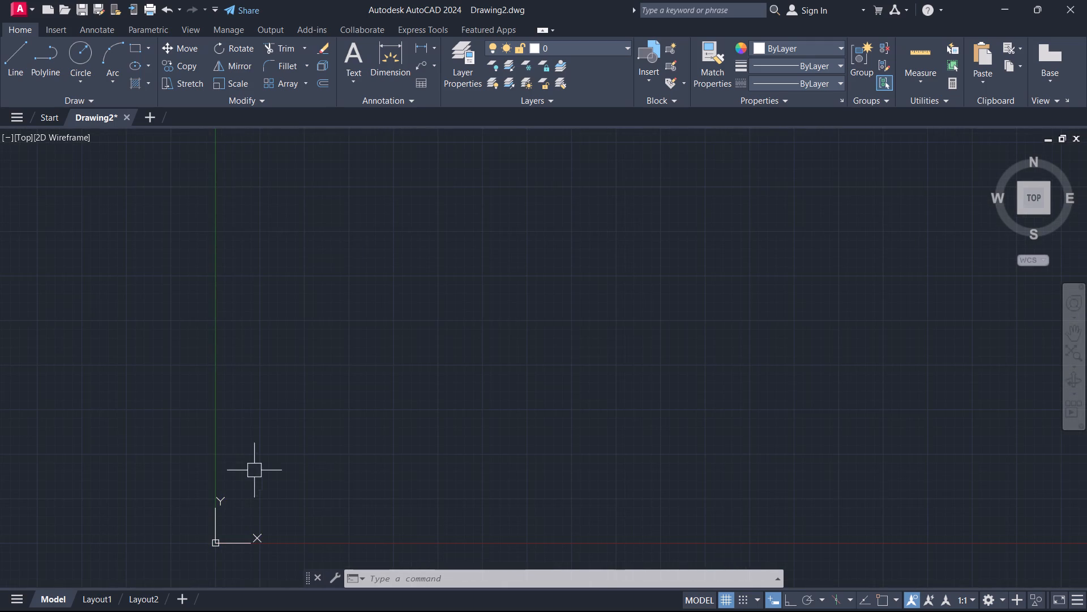
pyautogui.moveTo(254, 470); pyautogui.dragTo(292, 378, button='middle')
pyautogui.write('l')
pyautogui.press('space')
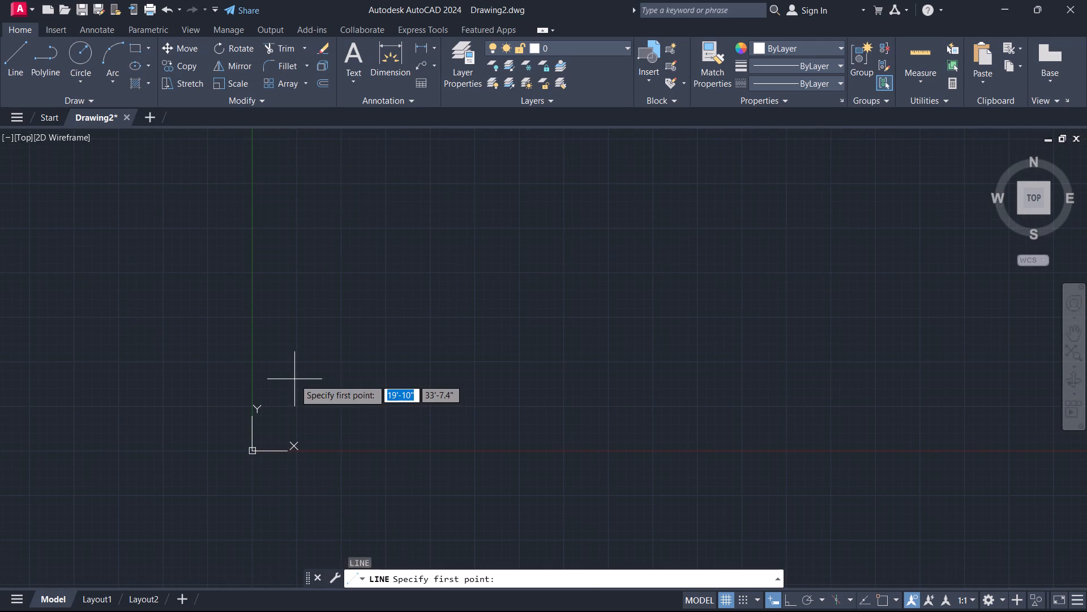
pyautogui.click(467, 213)
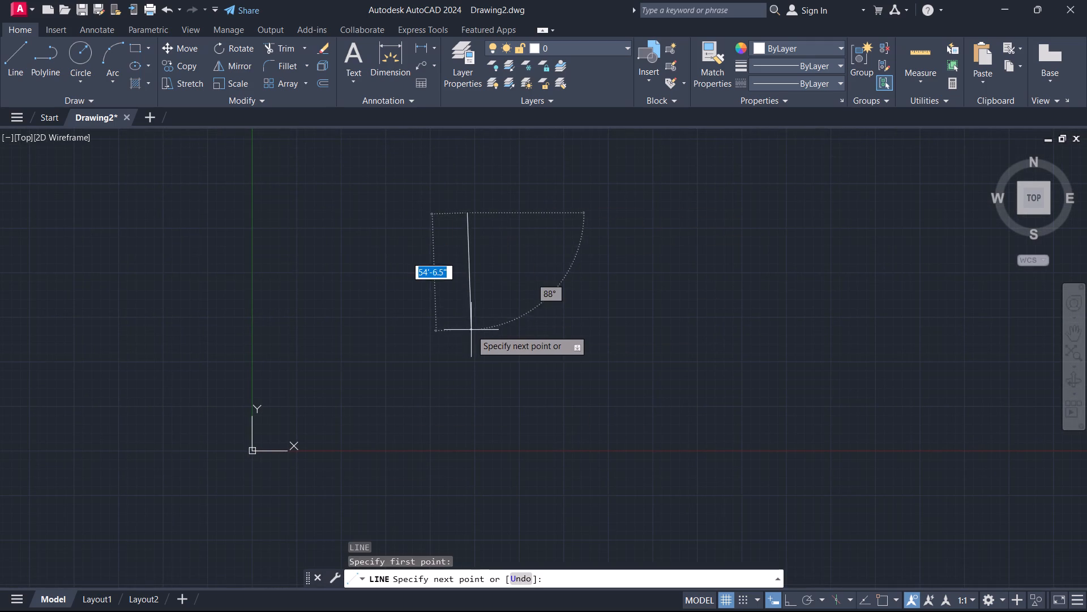
pyautogui.press('F8')
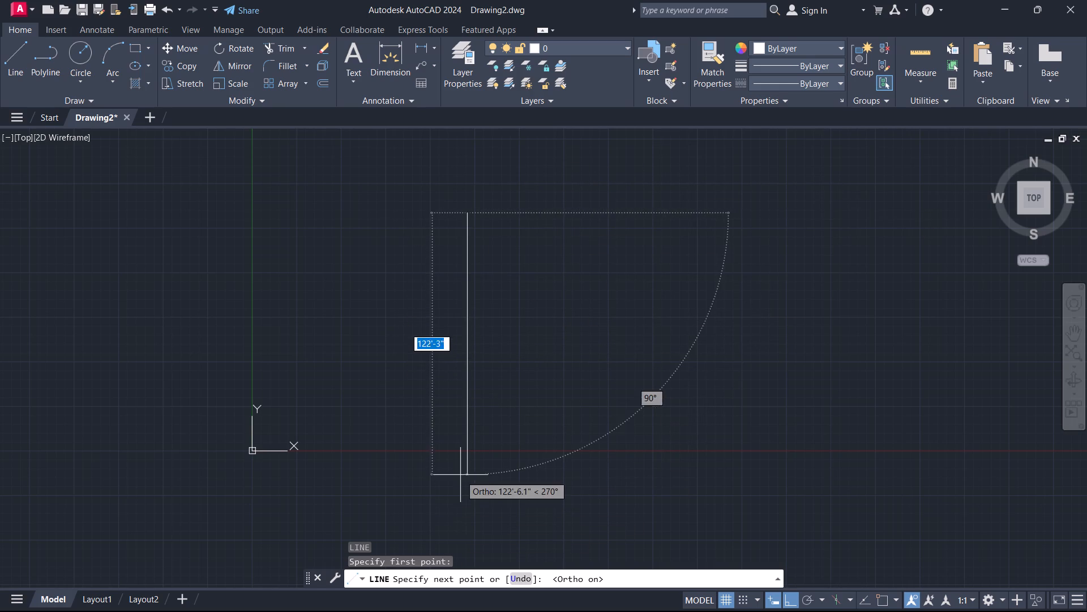
# Draw the line's first segment straight down with a length of 11'3.
pyautogui.moveTo(480, 398); pyautogui.dragTo(490, 476, button='middle')
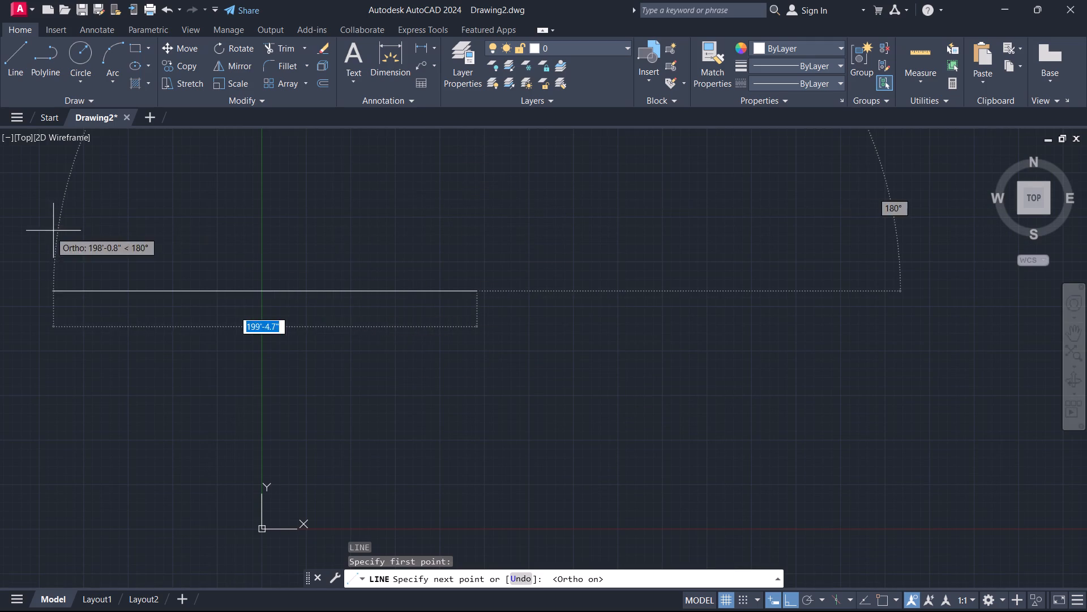
pyautogui.moveTo(83, 318); pyautogui.dragTo(440, 411, button='middle')
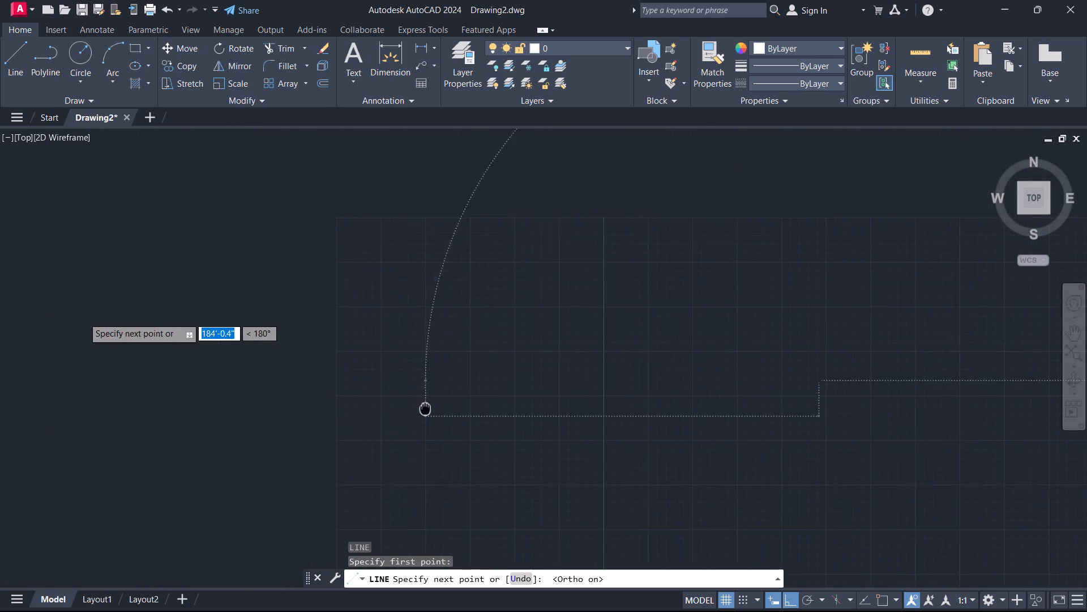
pyautogui.moveTo(440, 411); pyautogui.dragTo(447, 413, button='middle')
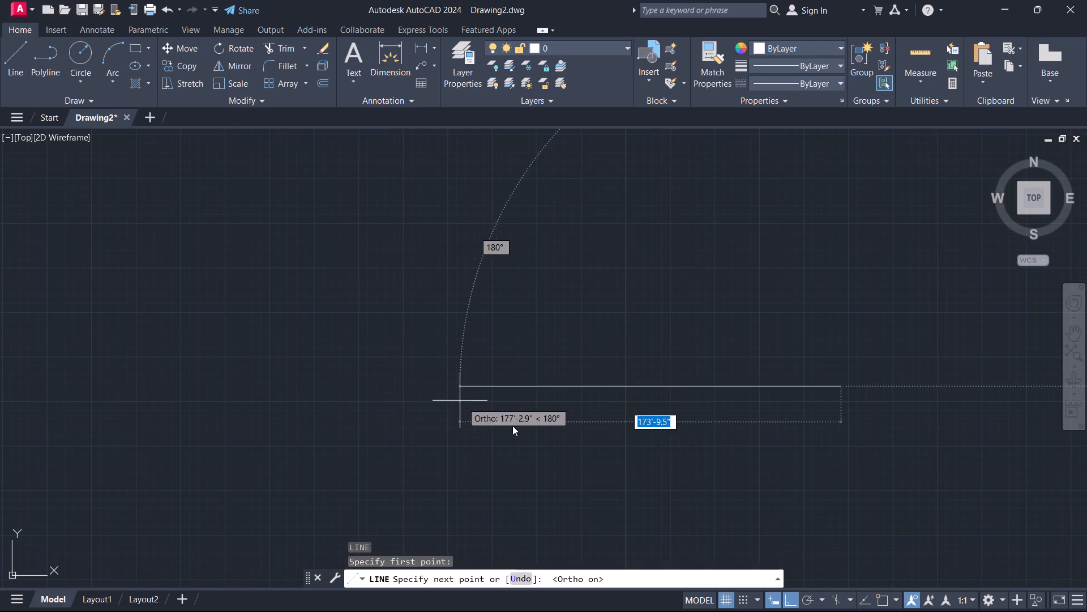
pyautogui.scroll(-3, 713, 431)
pyautogui.moveTo(712, 431); pyautogui.dragTo(439, 425, button='middle')
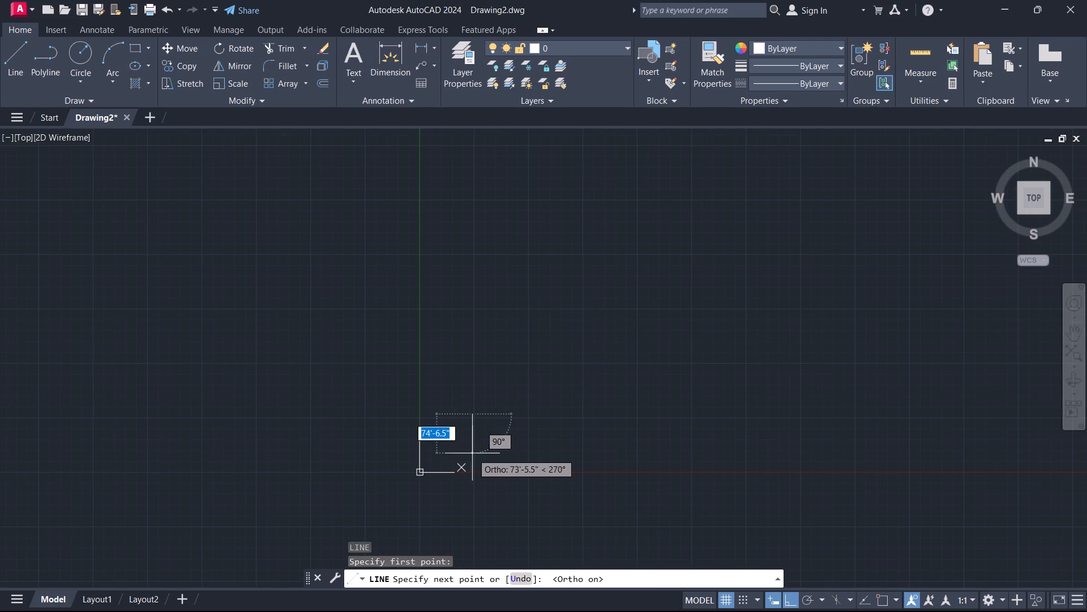
pyautogui.scroll(1, 471, 453)
pyautogui.moveTo(471, 453); pyautogui.dragTo(460, 521, button='middle')
pyautogui.scroll(1, 460, 521)
pyautogui.scroll(1, 460, 475)
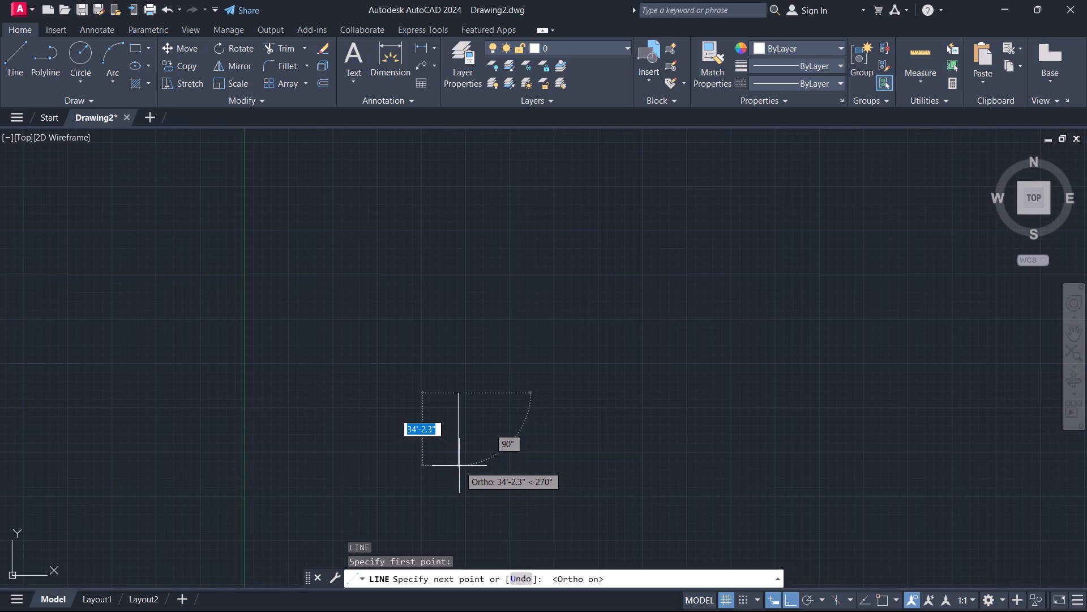
pyautogui.scroll(1, 459, 465)
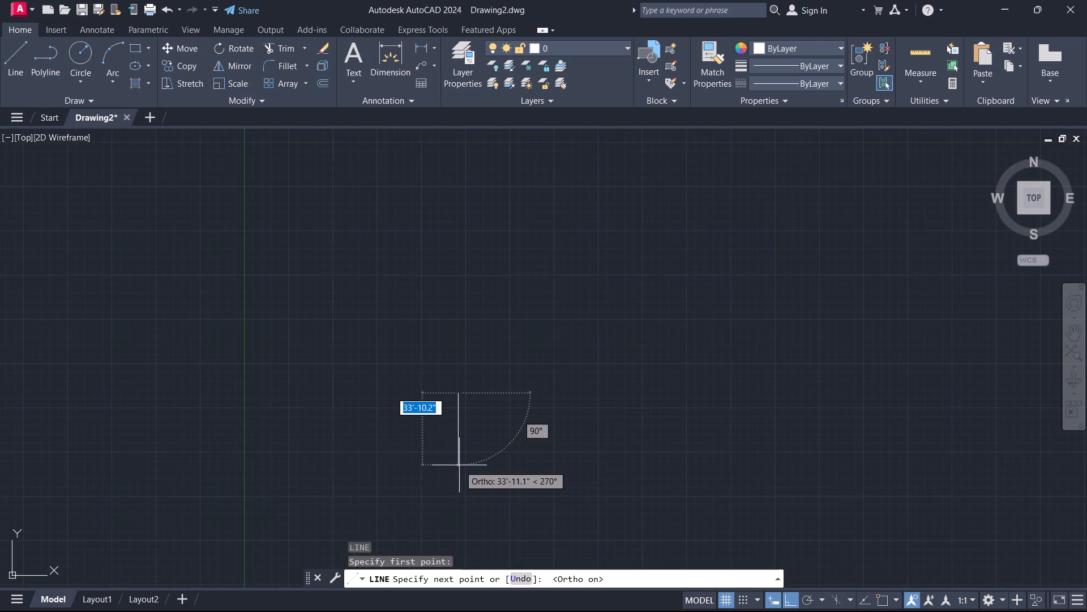
pyautogui.moveTo(459, 465); pyautogui.dragTo(459, 491, button='middle')
pyautogui.scroll(1, 456, 470)
pyautogui.moveTo(456, 472); pyautogui.dragTo(456, 475, button='middle')
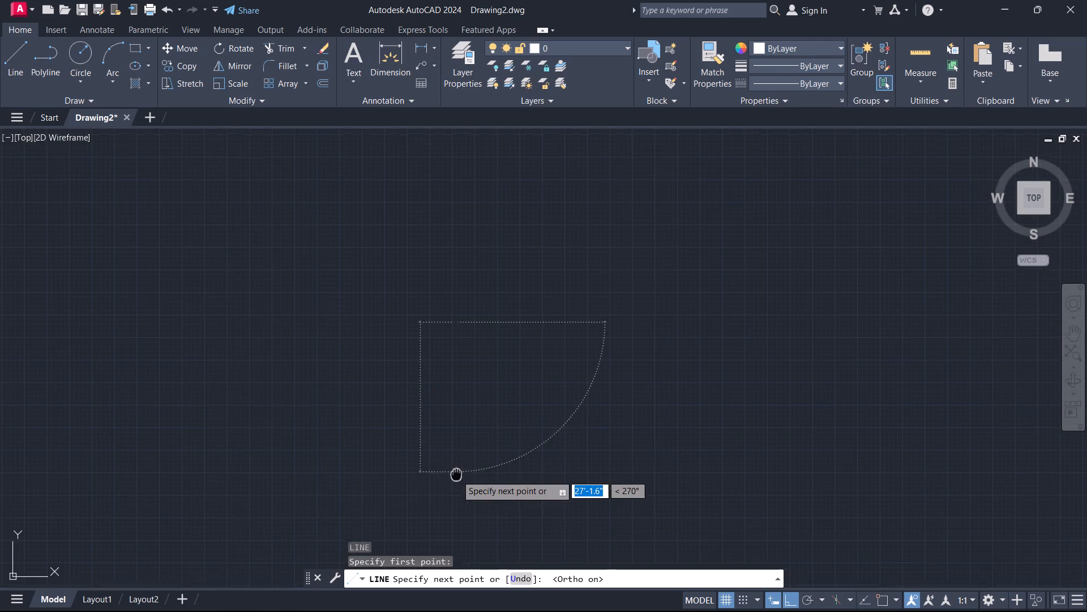
pyautogui.moveTo(456, 475); pyautogui.dragTo(450, 522, button='middle')
pyautogui.scroll(2, 451, 506)
pyautogui.moveTo(450, 505); pyautogui.dragTo(442, 580, button='middle')
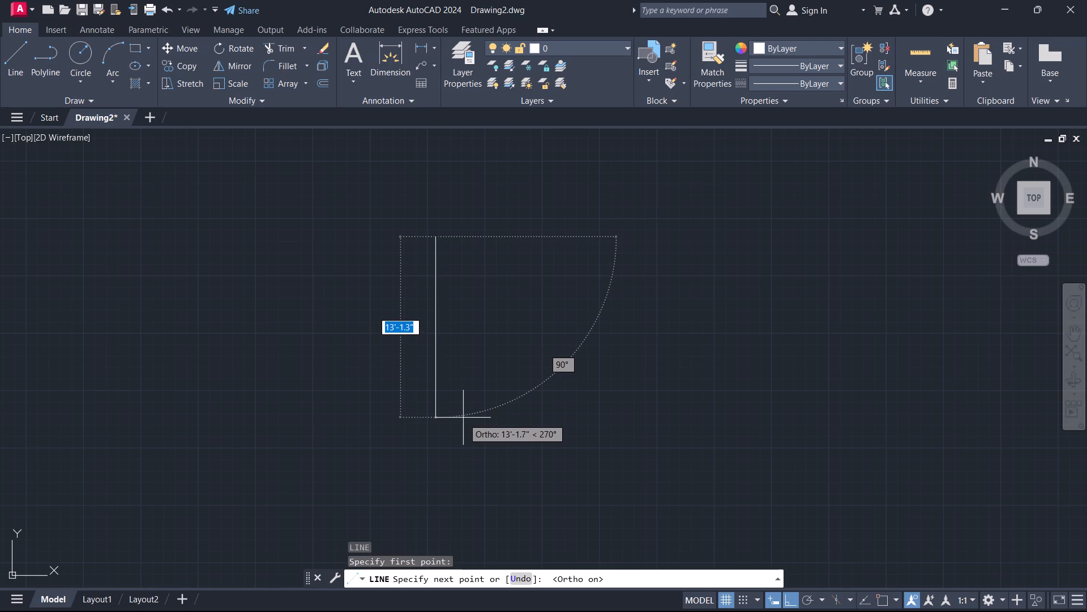
pyautogui.scroll(-2, 624, 360)
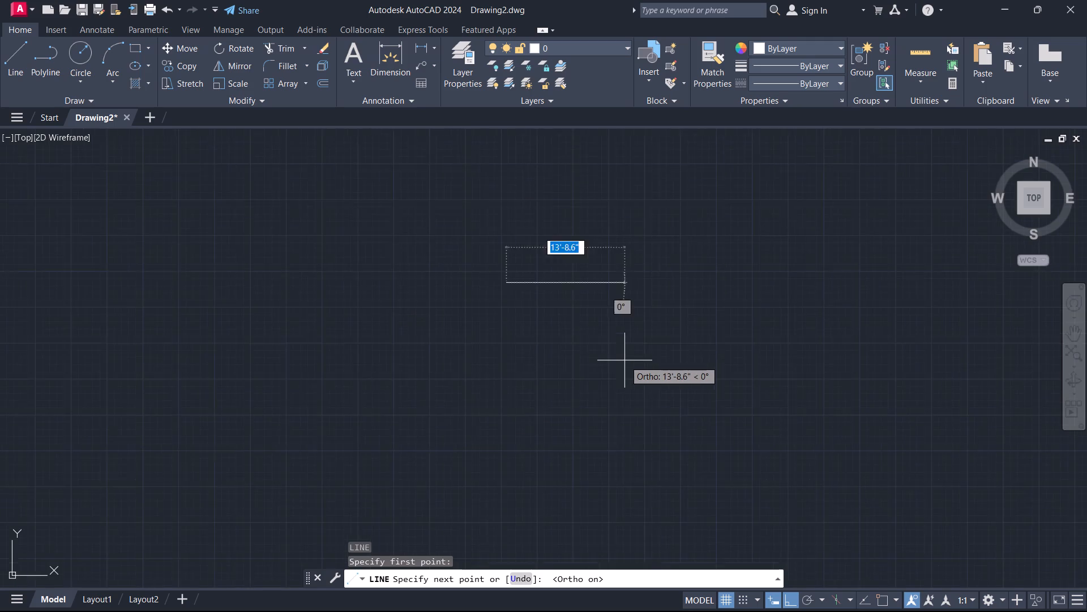
pyautogui.scroll(-1, 624, 360)
pyautogui.moveTo(624, 360); pyautogui.dragTo(629, 387, button='middle')
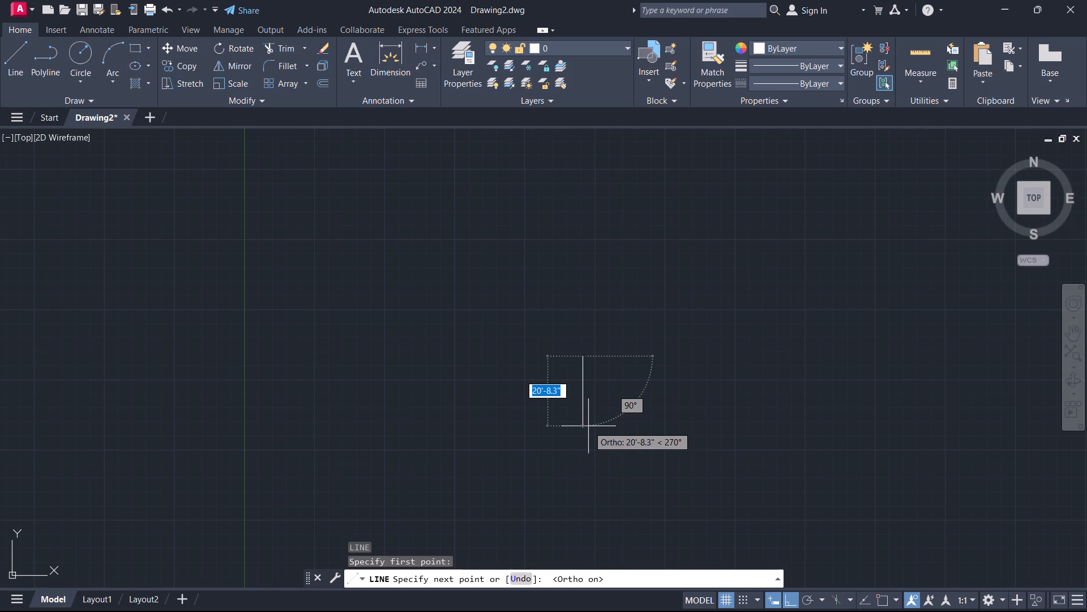
pyautogui.write('14')
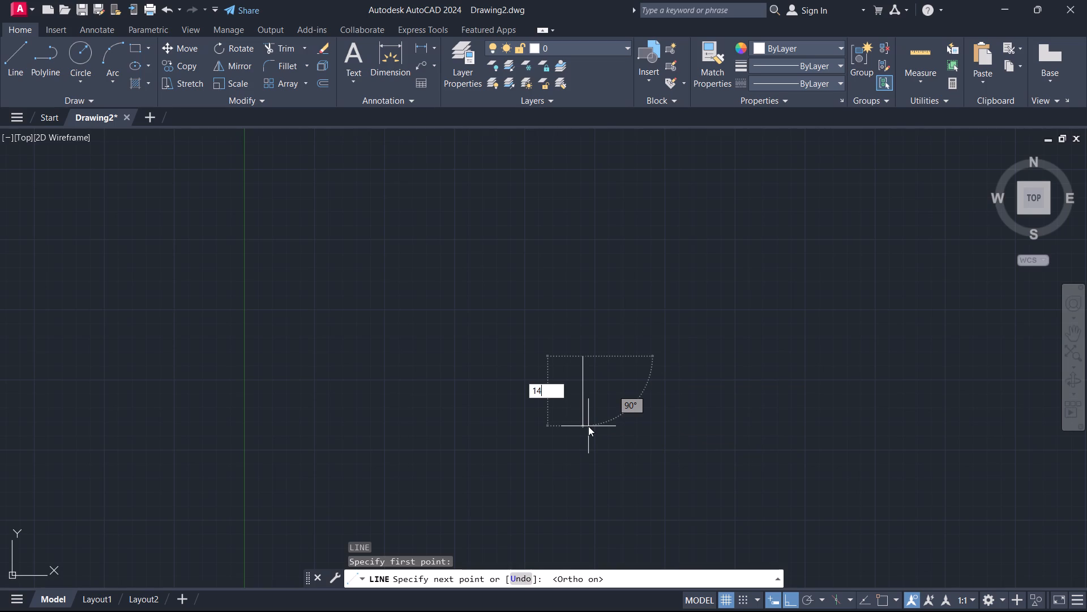
pyautogui.press('BackSpace')
pyautogui.write('11')
pyautogui.press('BackSpace')
pyautogui.press("'")
pyautogui.press('3')
pyautogui.press('Return')
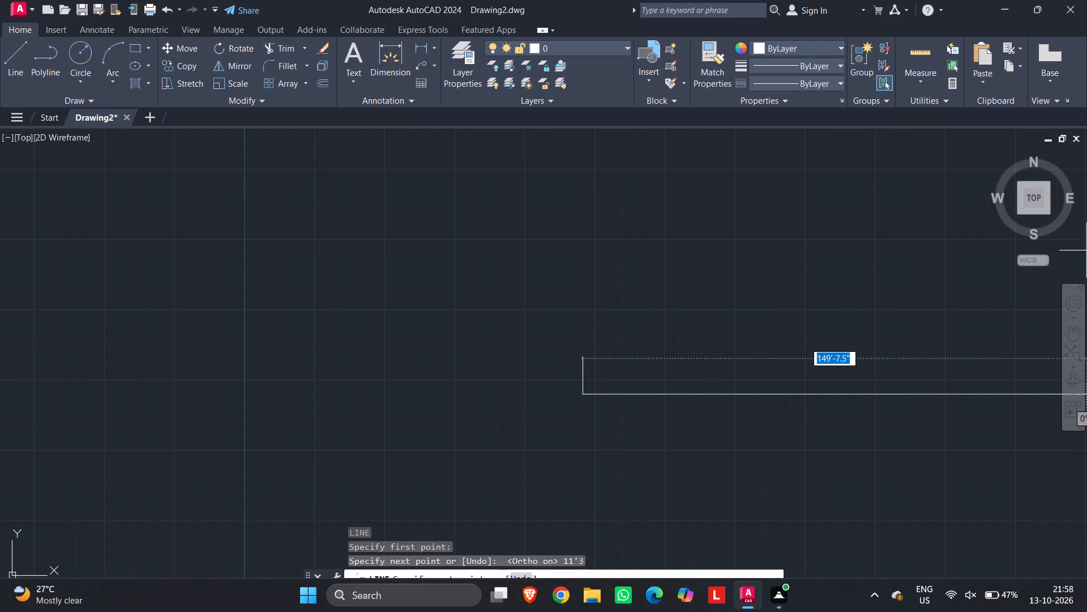
# Draw a 14' horizontal segment to the right from the vertical segment's lower end and finish the line.
pyautogui.rightClick(768, 389)
pyautogui.moveTo(767, 392); pyautogui.dragTo(279, 611, button='right')
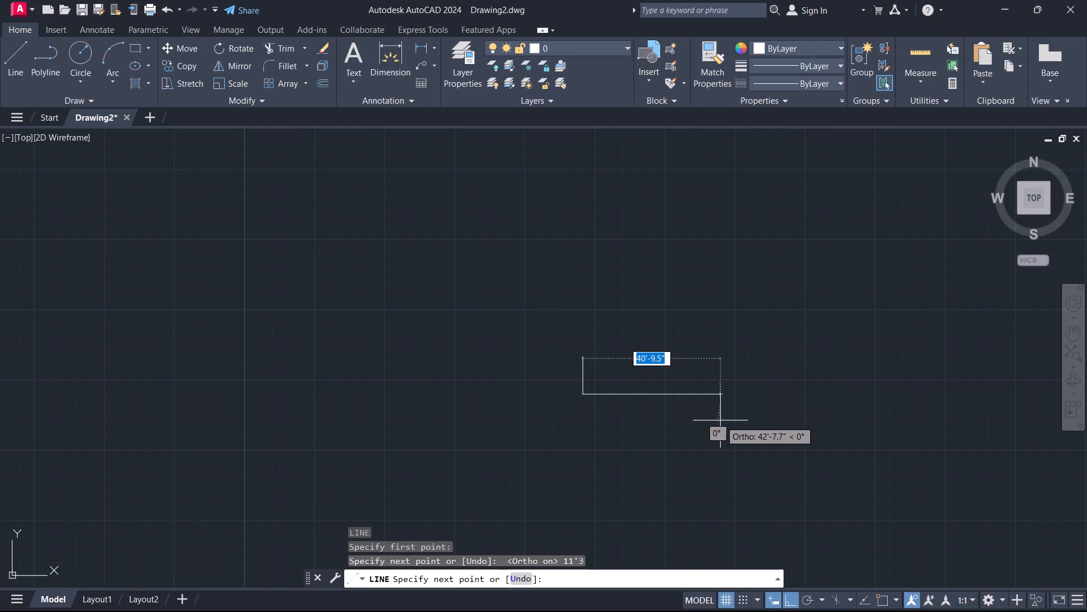
pyautogui.write("14'")
pyautogui.press('Return')
pyautogui.press('Escape')
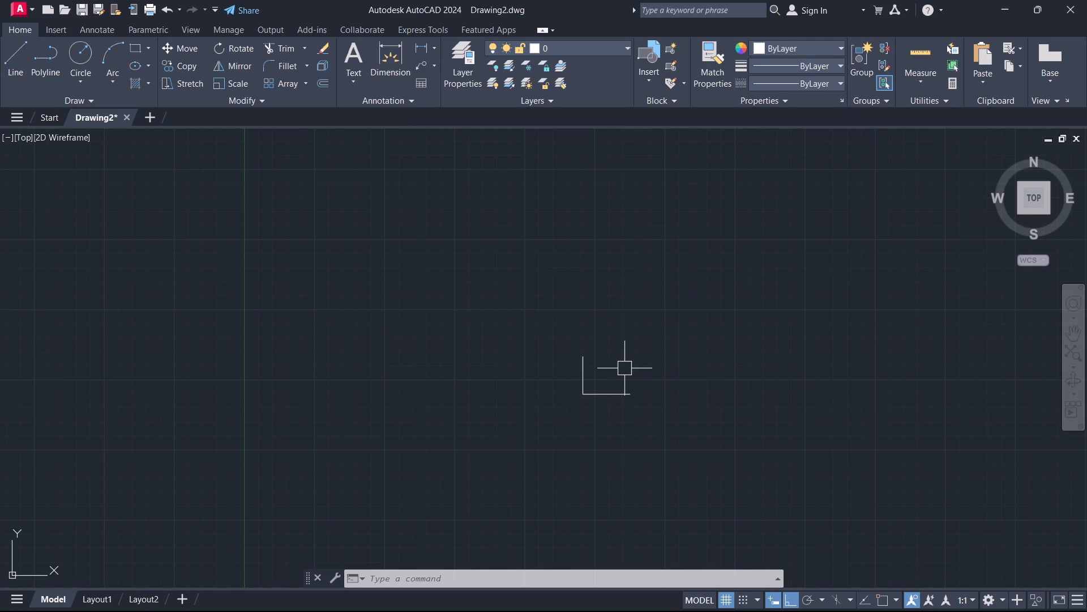
pyautogui.press('Escape')
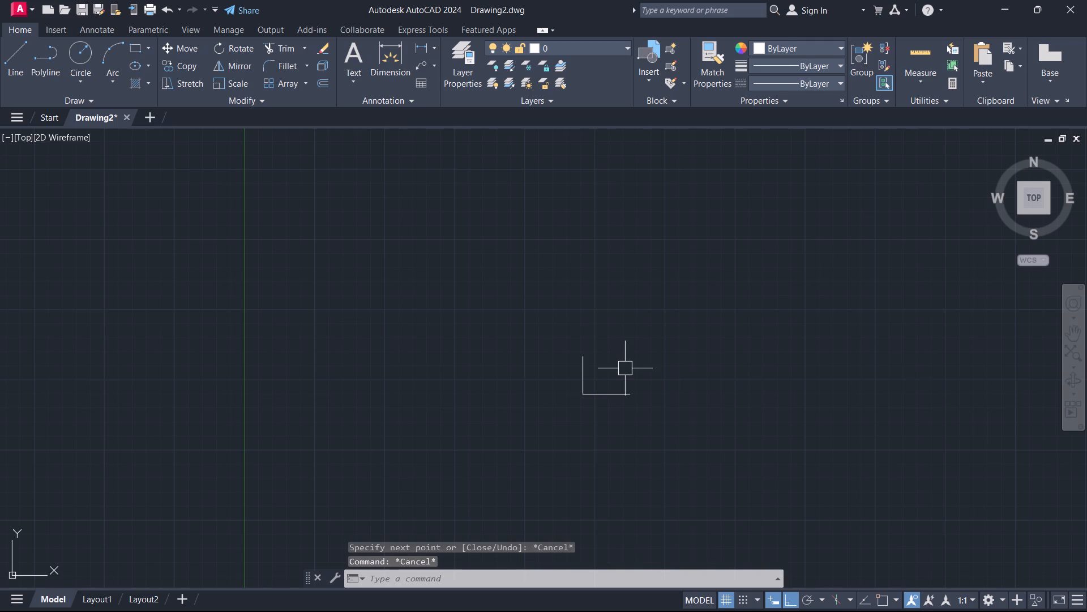
# With object snap turned on, draw a horizontal line of length 145 to the right from the vertical line's top endpoint.
pyautogui.press('l')
pyautogui.press('space')
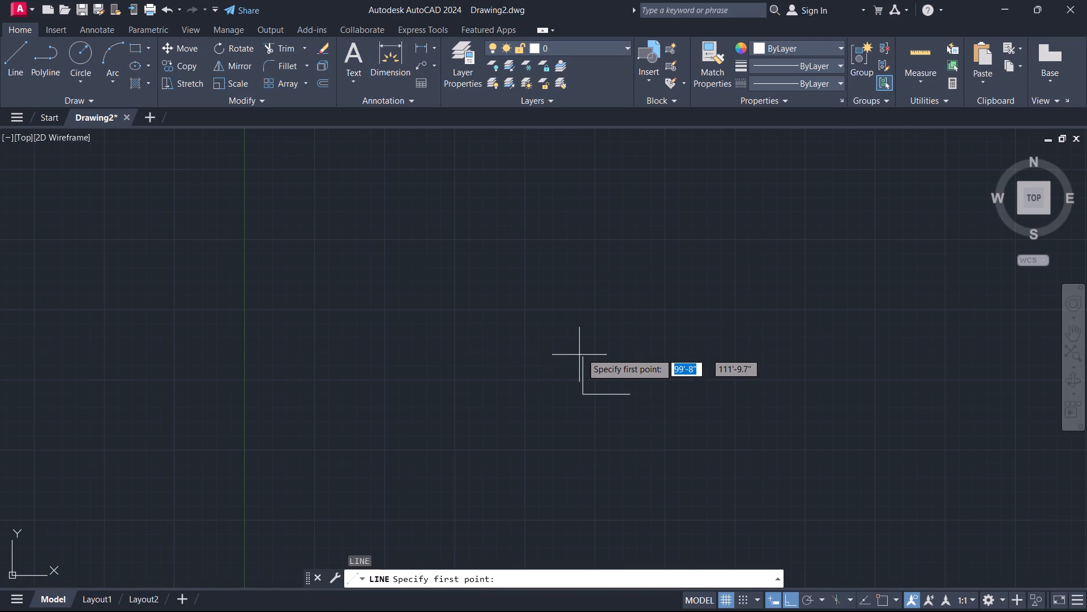
pyautogui.press('F3')
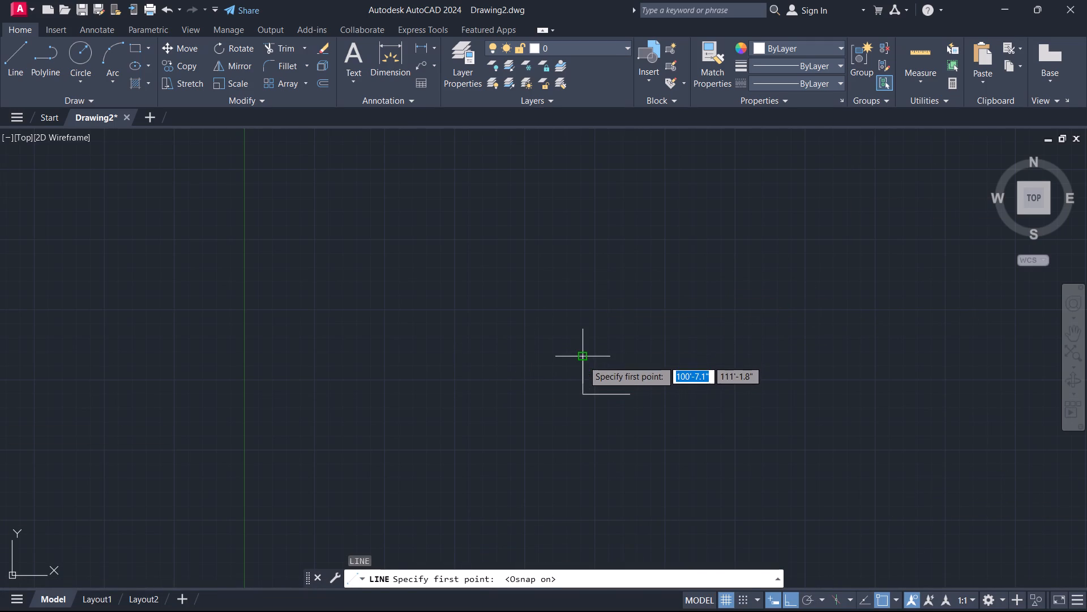
pyautogui.click(583, 359)
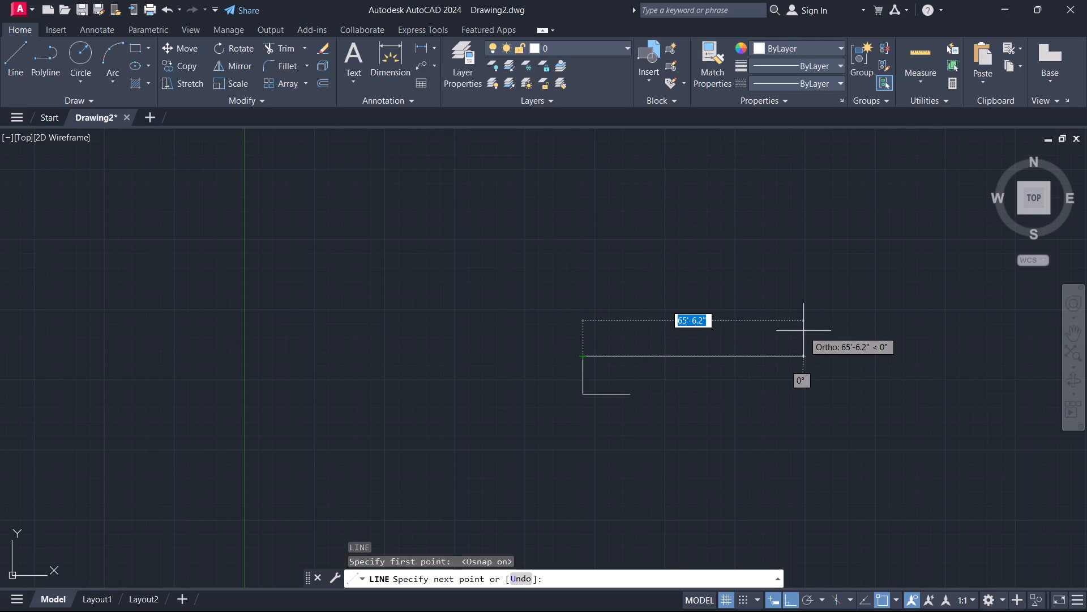
pyautogui.write('14')
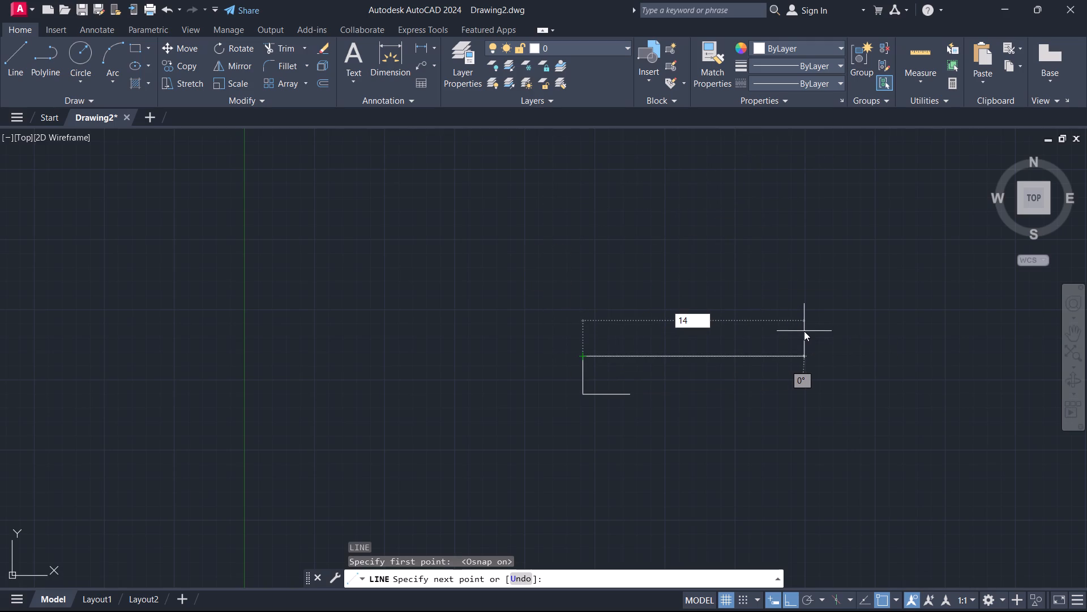
pyautogui.press('5')
pyautogui.press('Return')
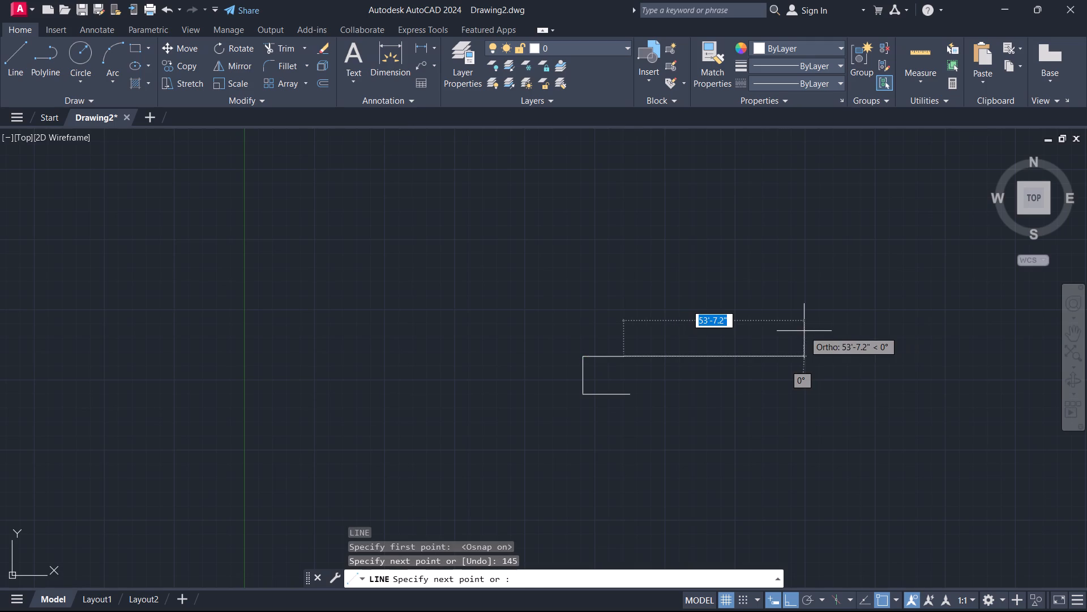
pyautogui.press('Escape')
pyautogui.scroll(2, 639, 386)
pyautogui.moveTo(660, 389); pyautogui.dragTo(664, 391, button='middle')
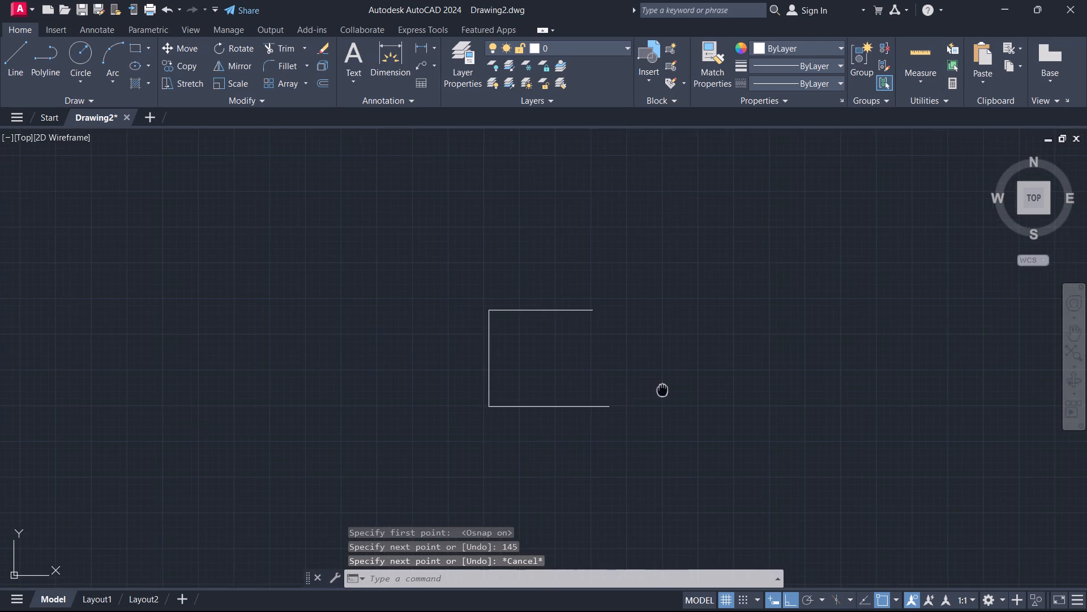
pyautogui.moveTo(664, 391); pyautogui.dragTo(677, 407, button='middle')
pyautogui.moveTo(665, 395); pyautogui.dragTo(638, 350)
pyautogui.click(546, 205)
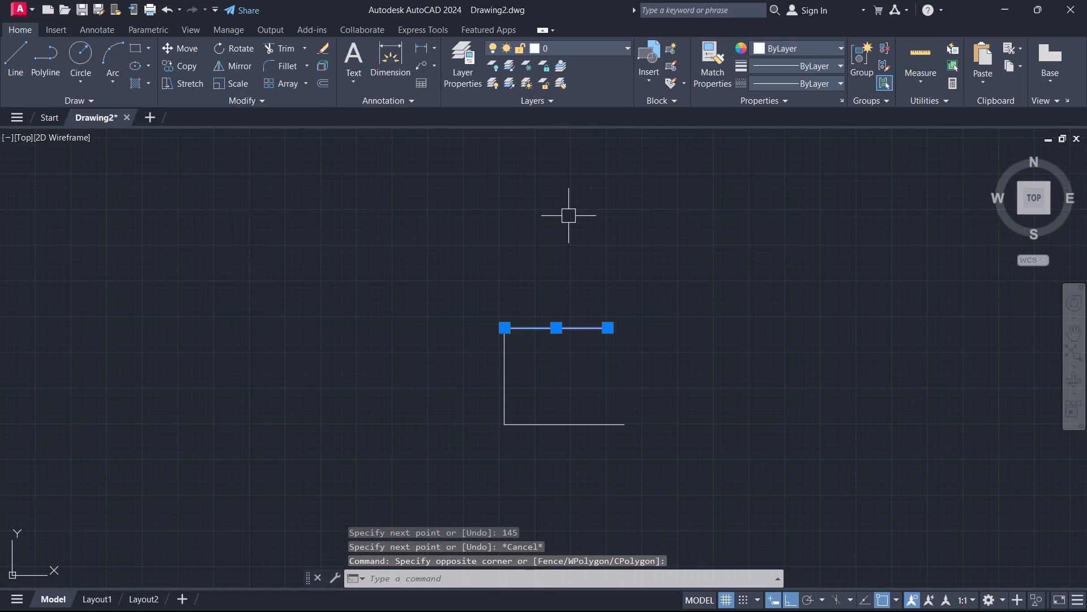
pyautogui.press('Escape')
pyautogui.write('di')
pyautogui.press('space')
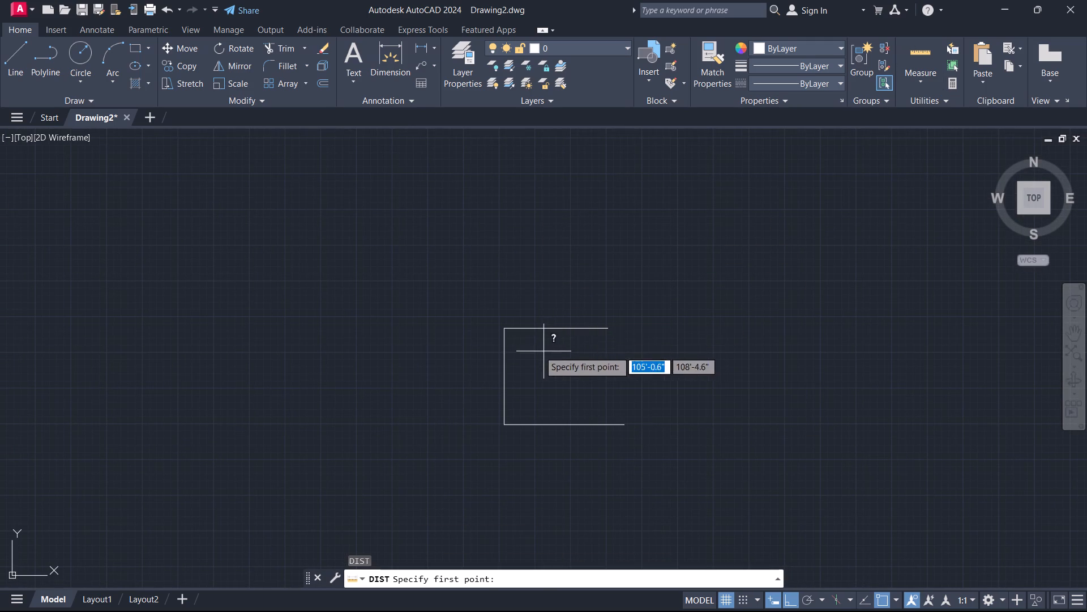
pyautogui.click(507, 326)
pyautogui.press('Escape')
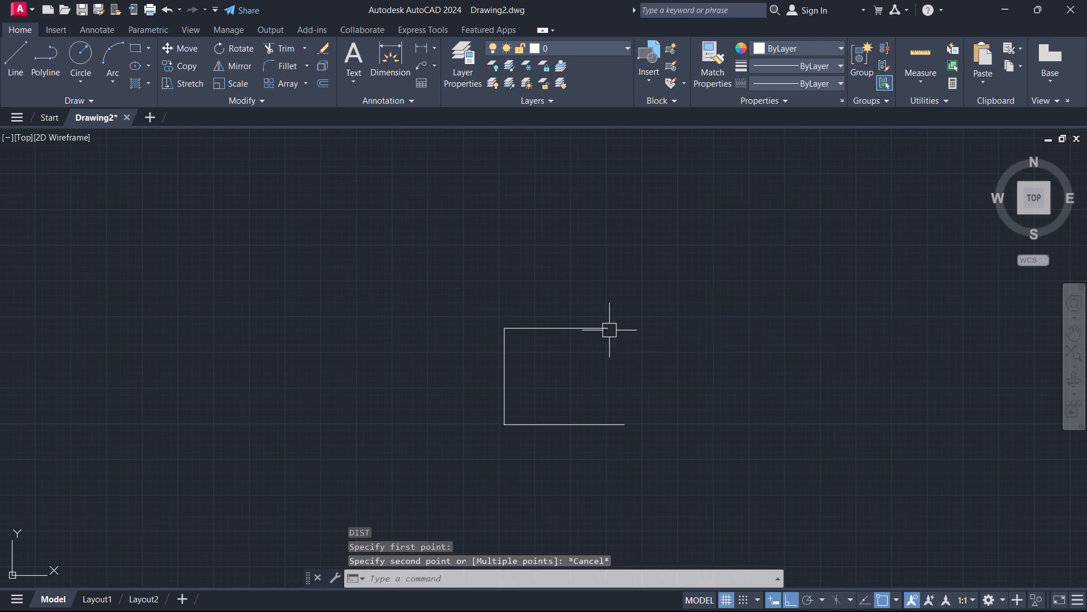
# Delete the upper horizontal line.
pyautogui.moveTo(610, 367); pyautogui.dragTo(604, 354)
pyautogui.click(590, 333)
pyautogui.click(586, 327)
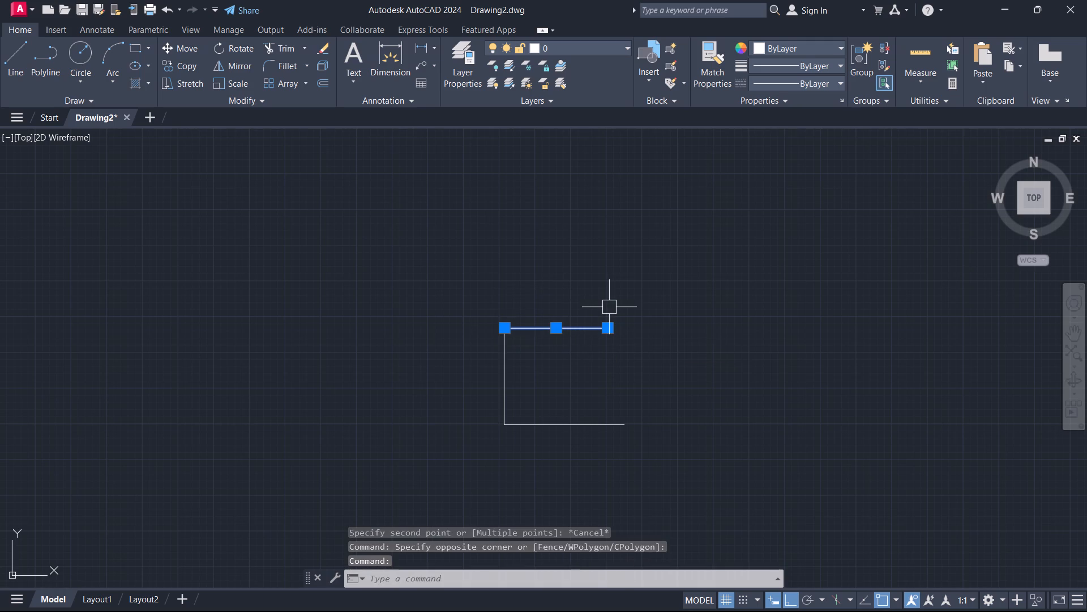
pyautogui.press('BackSpace')
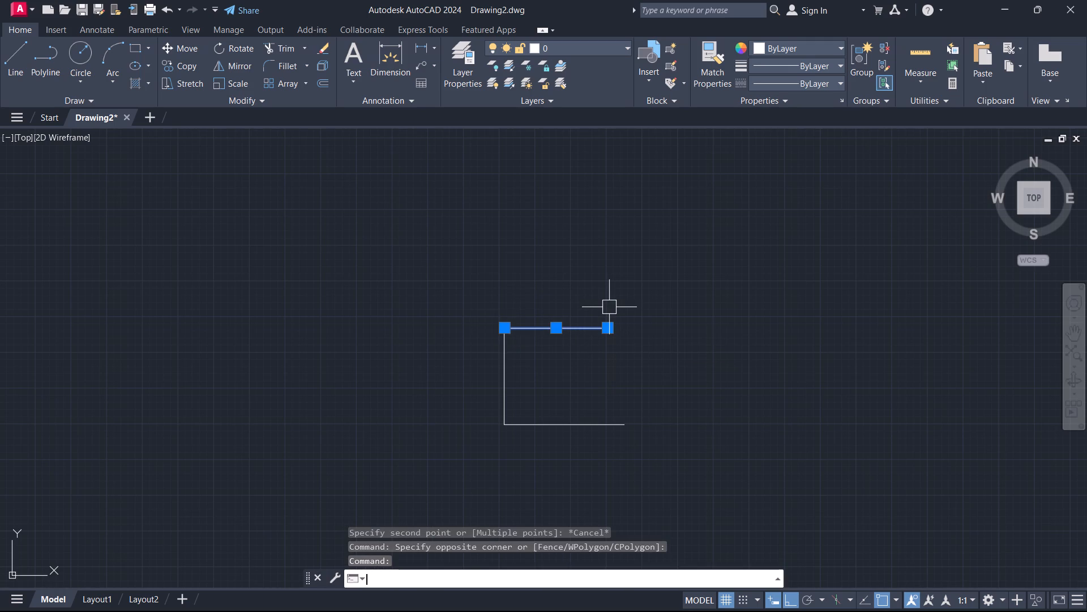
pyautogui.press('Delete')
# Draw a horizontal line 14'5 long to the right from the vertical line's top endpoint.
pyautogui.write('l')
pyautogui.press('space')
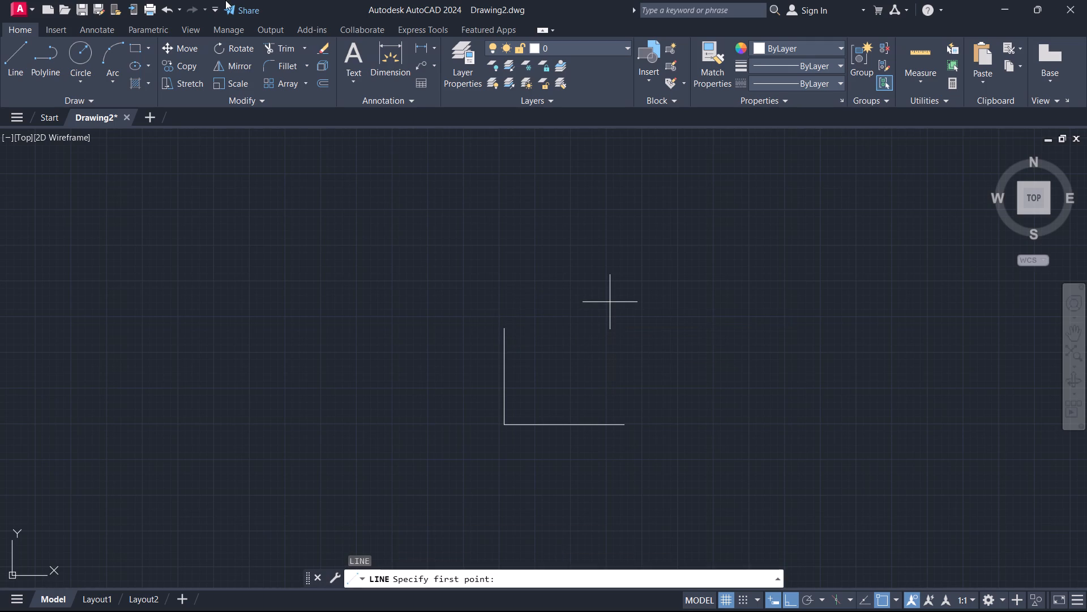
pyautogui.click(507, 331)
pyautogui.write("14'")
pyautogui.press('5')
pyautogui.press('Return')
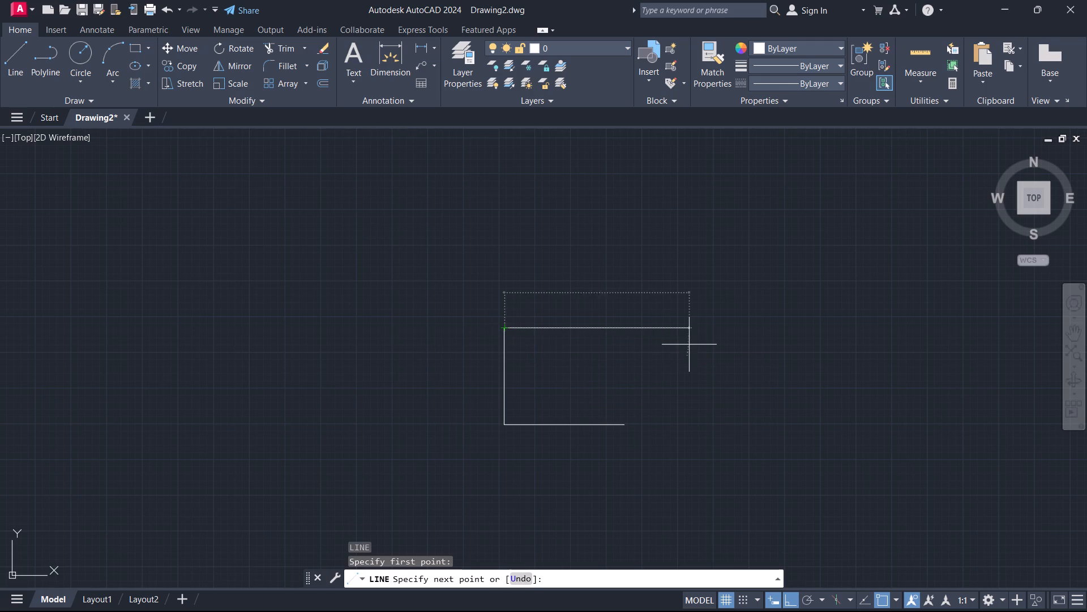
pyautogui.press('Escape')
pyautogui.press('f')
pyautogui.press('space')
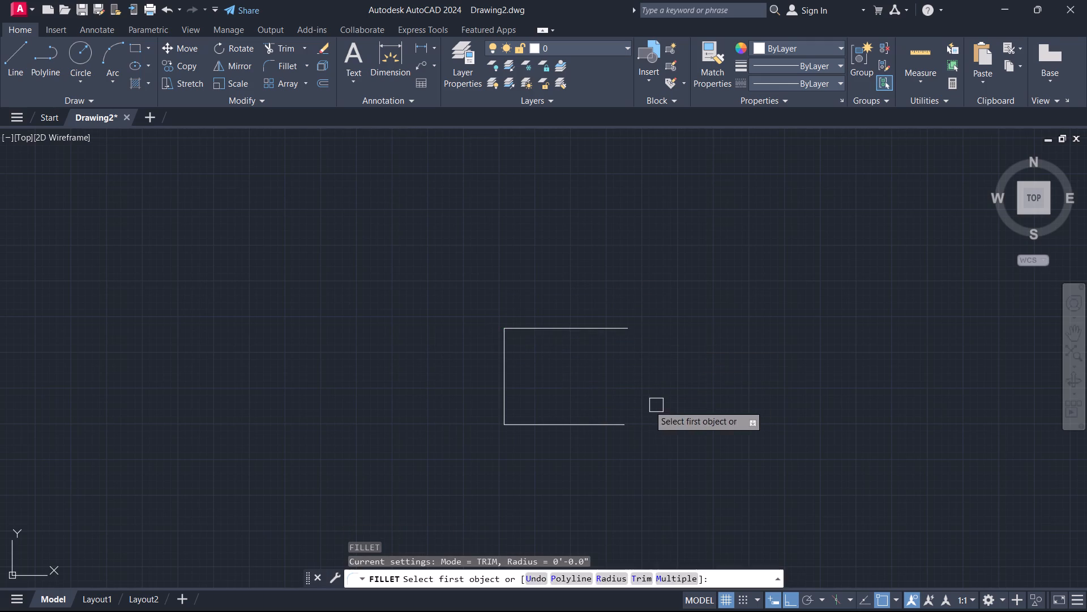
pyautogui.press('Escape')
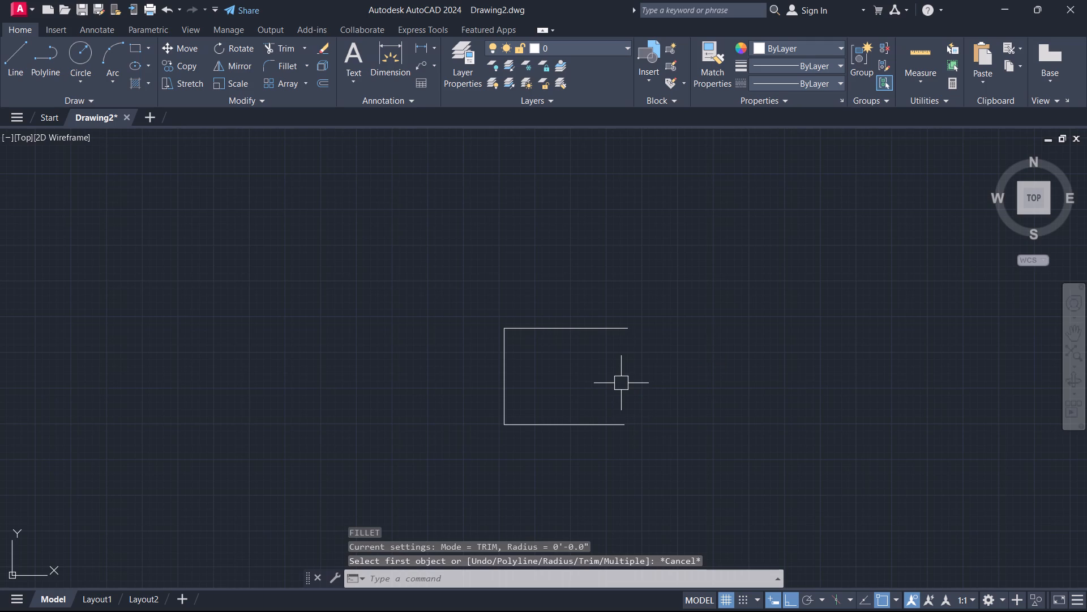
# Draw a vertical line about 18'-10" long straight down from the upper line's right endpoint, past the lower line.
pyautogui.write('l')
pyautogui.press('space')
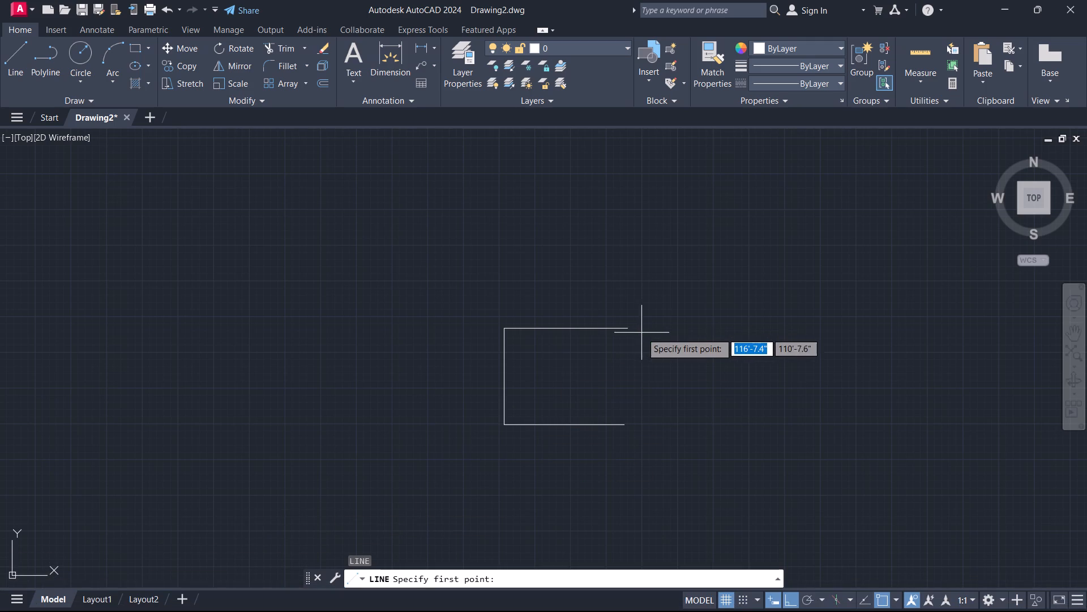
pyautogui.click(629, 325)
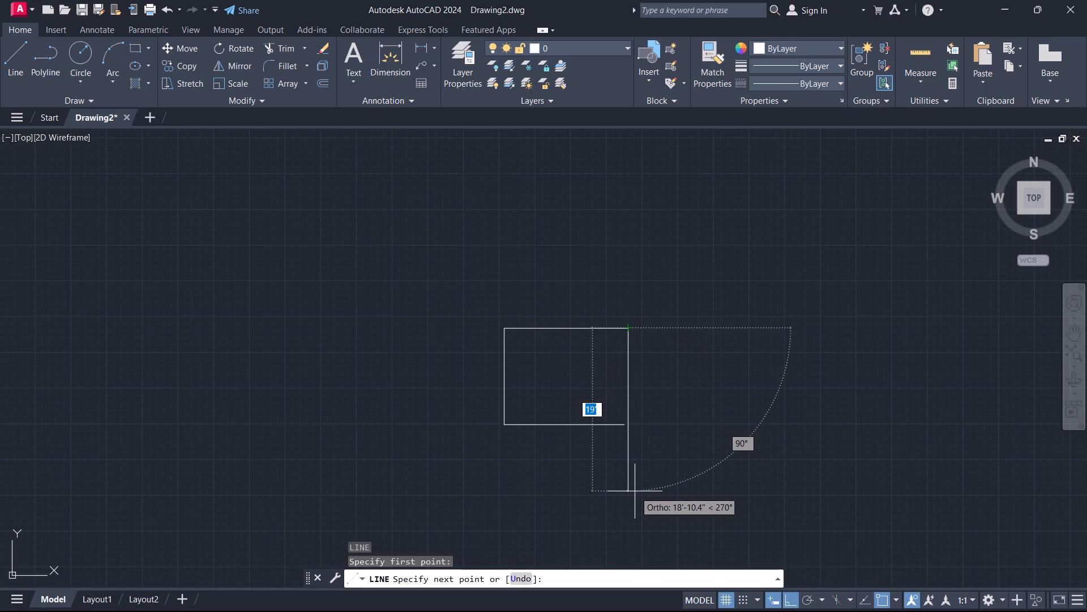
pyautogui.click(635, 491)
pyautogui.press('Escape')
# Fillet the bottom line and the right vertical line into a sharp corner, closing the rectangle.
pyautogui.write('f')
pyautogui.press('space')
pyautogui.click(582, 416)
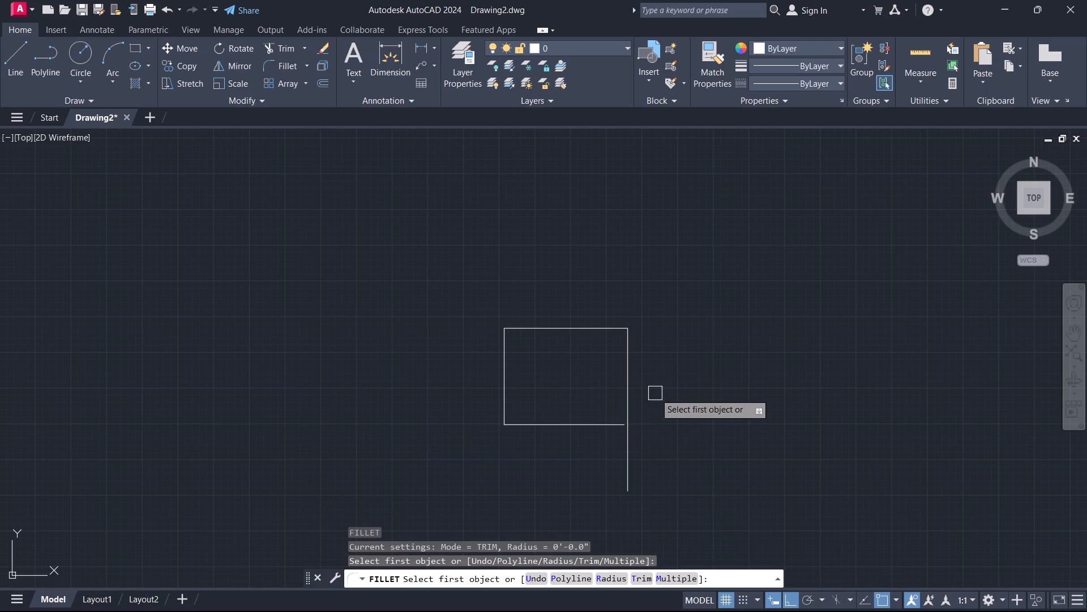
pyautogui.click(609, 429)
pyautogui.click(632, 392)
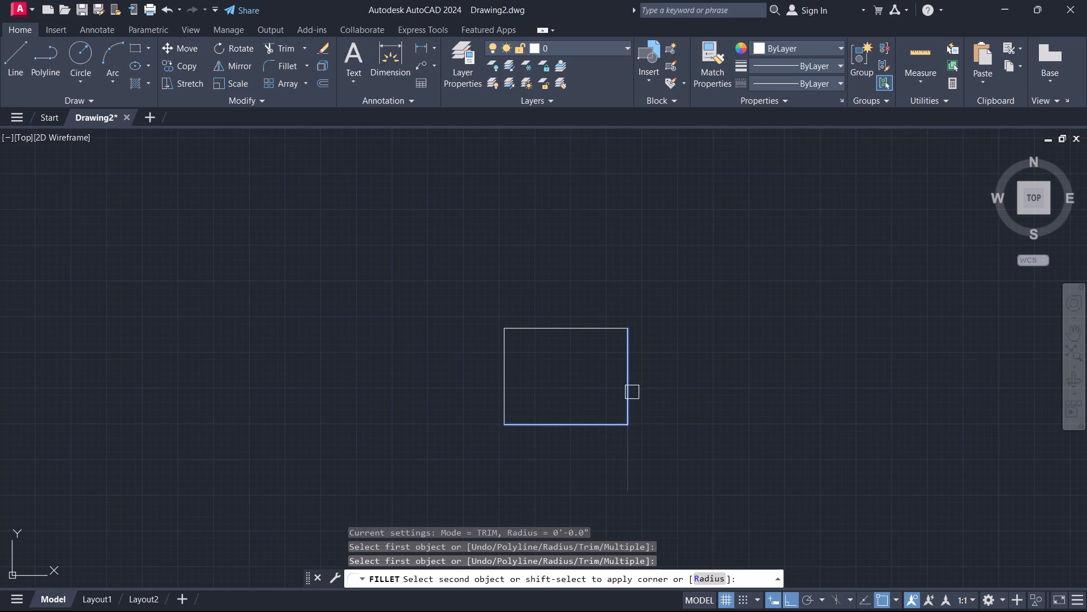
pyautogui.press('Escape')
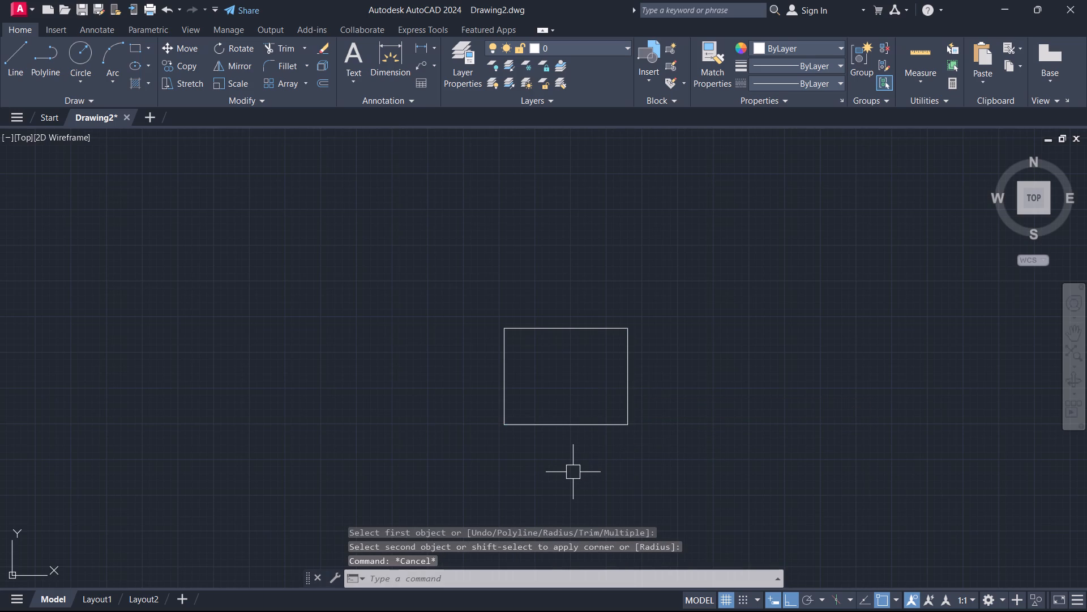
# Offset the rectangle's left and top lines outward by 9 inches.
pyautogui.write('o')
pyautogui.press('space')
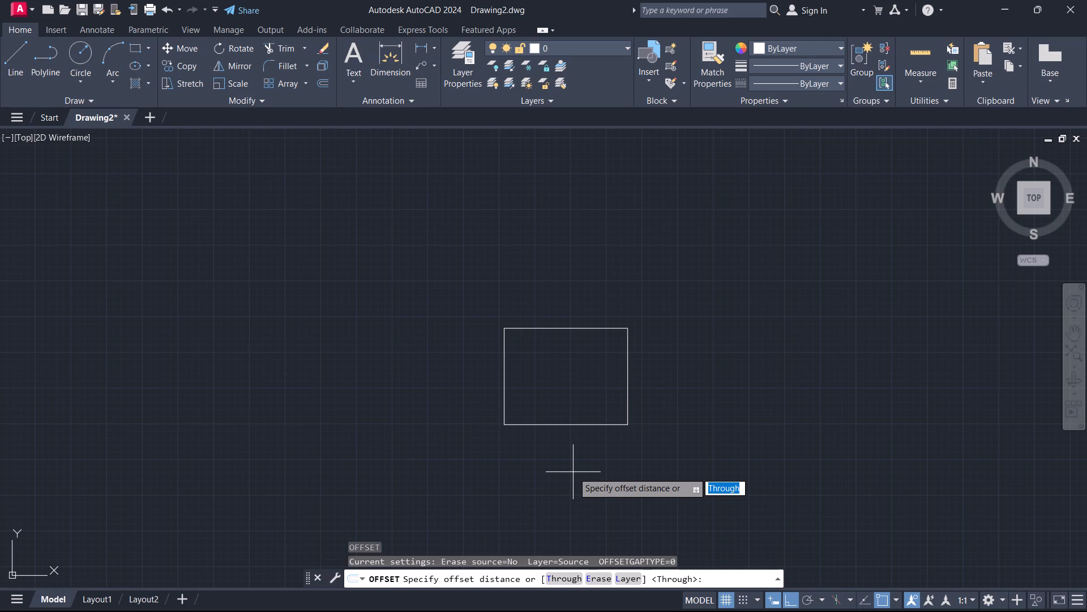
pyautogui.press('9')
pyautogui.press('Return')
pyautogui.press('Return')
pyautogui.press('Escape')
pyautogui.press('space')
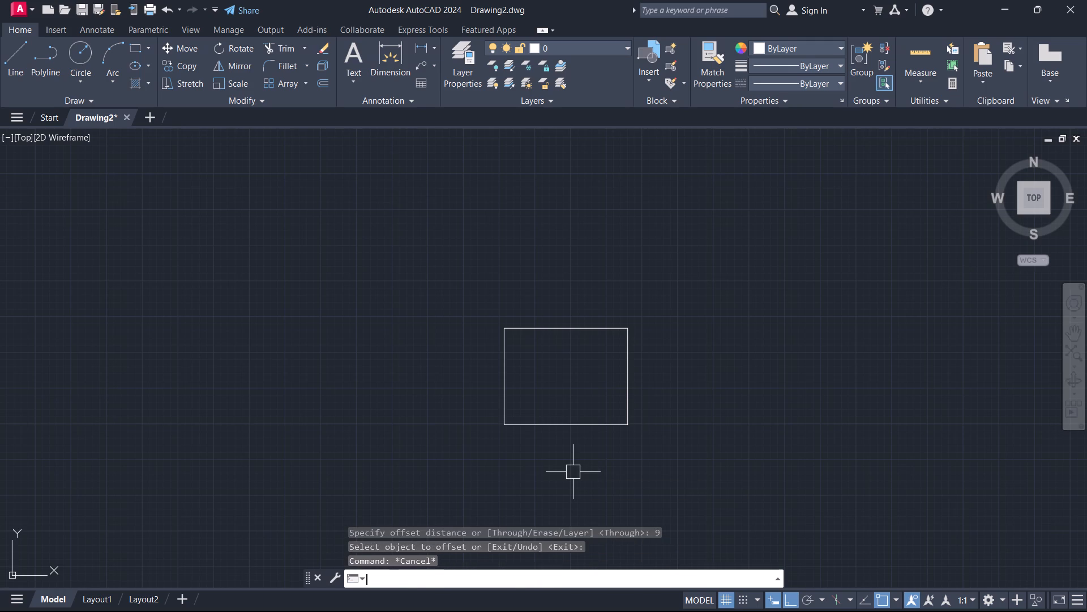
pyautogui.press('Return')
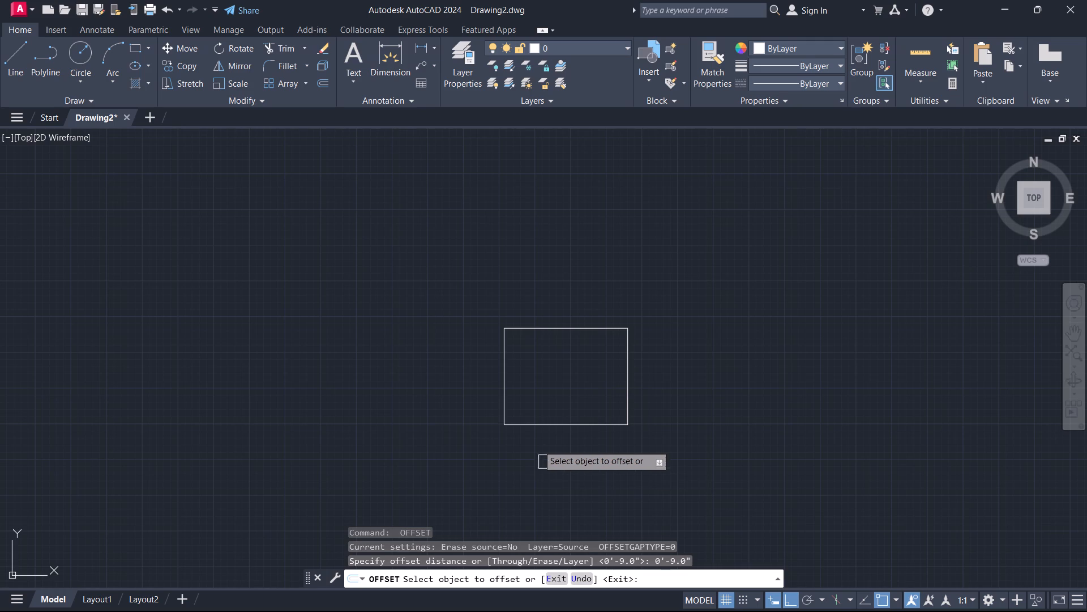
pyautogui.click(507, 390)
pyautogui.click(414, 411)
pyautogui.click(562, 326)
pyautogui.click(561, 292)
pyautogui.press('Escape')
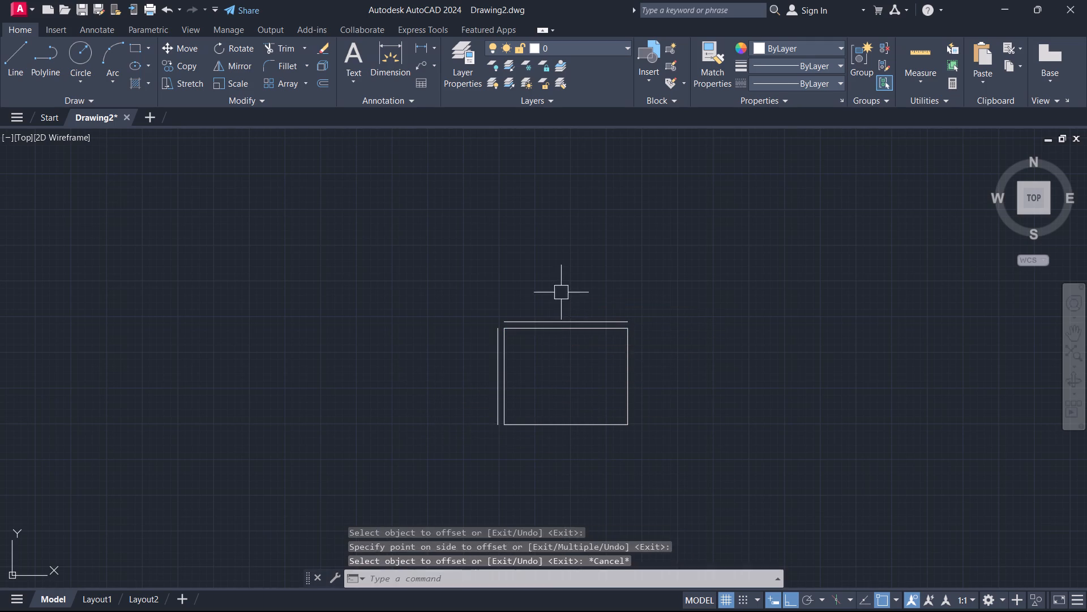
# Offset the rectangle's right line outward by the same 9-inch distance.
pyautogui.press('space')
pyautogui.press('space')
pyautogui.click(632, 386)
pyautogui.click(812, 412)
pyautogui.press('Escape')
# Fillet the outer top line with the outer right and outer left lines into sharp corners.
pyautogui.press('f')
pyautogui.press('space')
pyautogui.scroll(2, 721, 322)
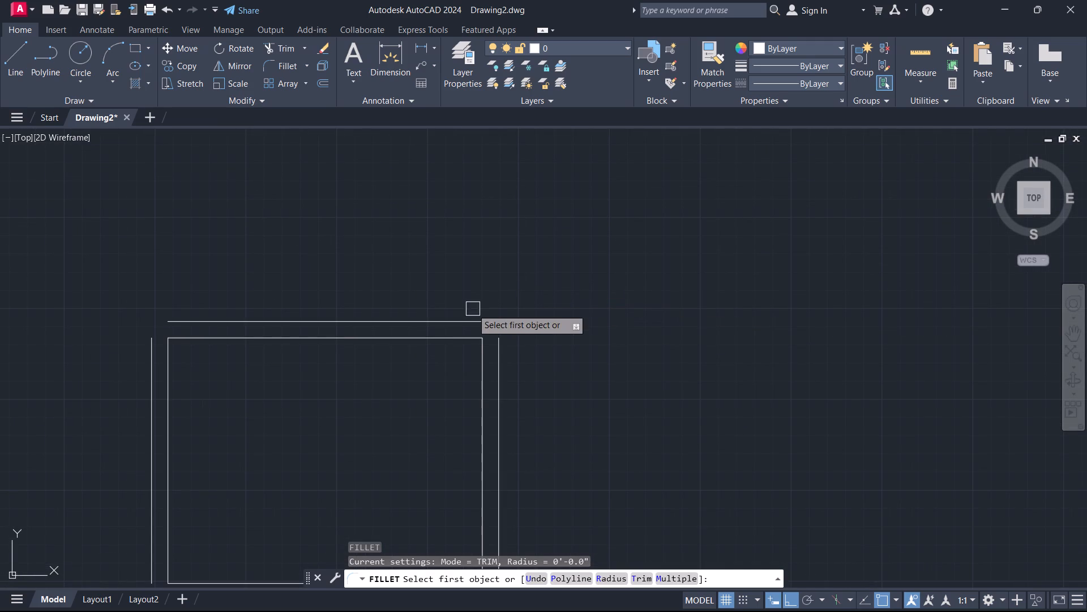
pyautogui.click(465, 320)
pyautogui.click(502, 369)
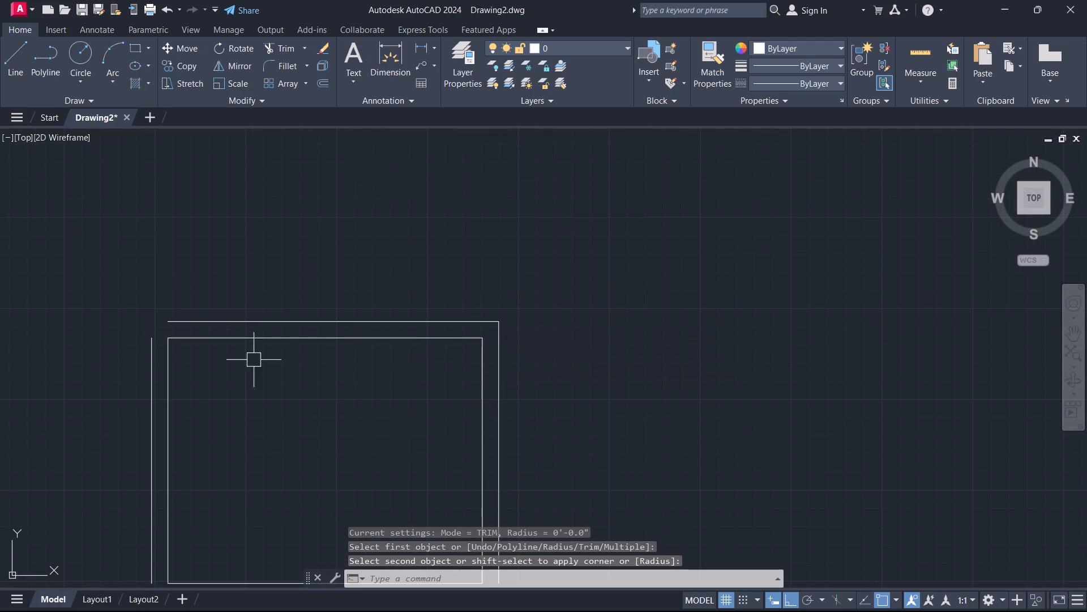
pyautogui.press('space')
pyautogui.click(144, 377)
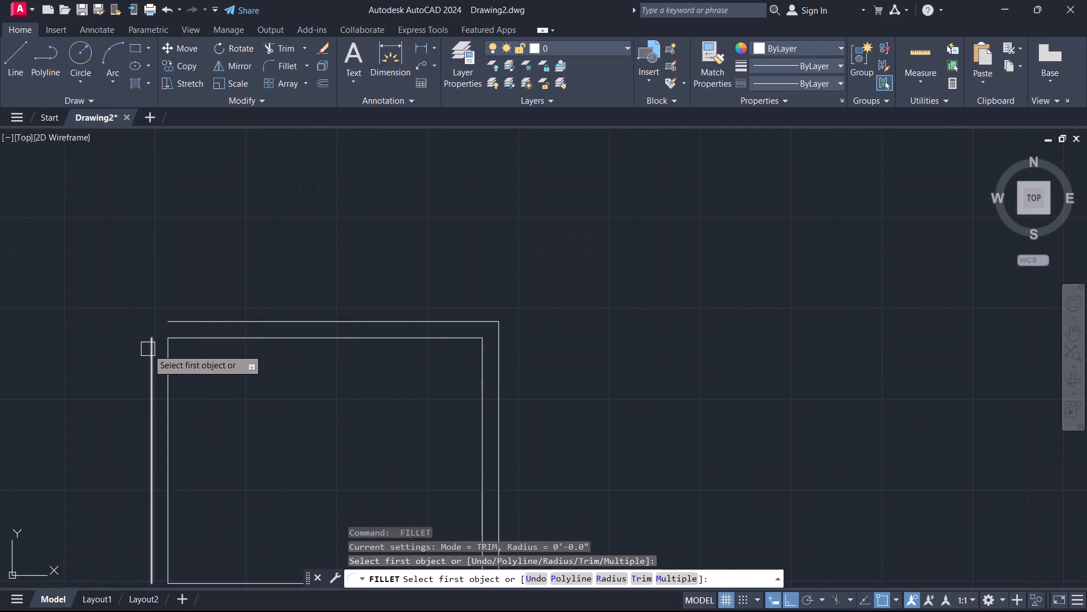
pyautogui.click(147, 350)
pyautogui.click(183, 318)
pyautogui.press('Escape')
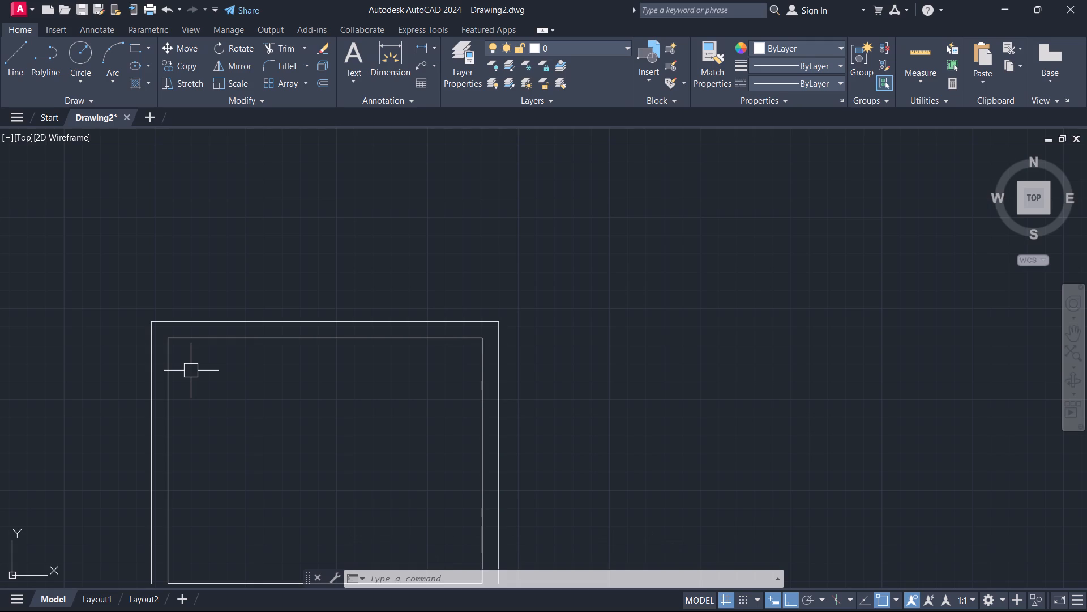
# Offset the outer right wall line 6' to the right.
pyautogui.write('o')
pyautogui.press('space')
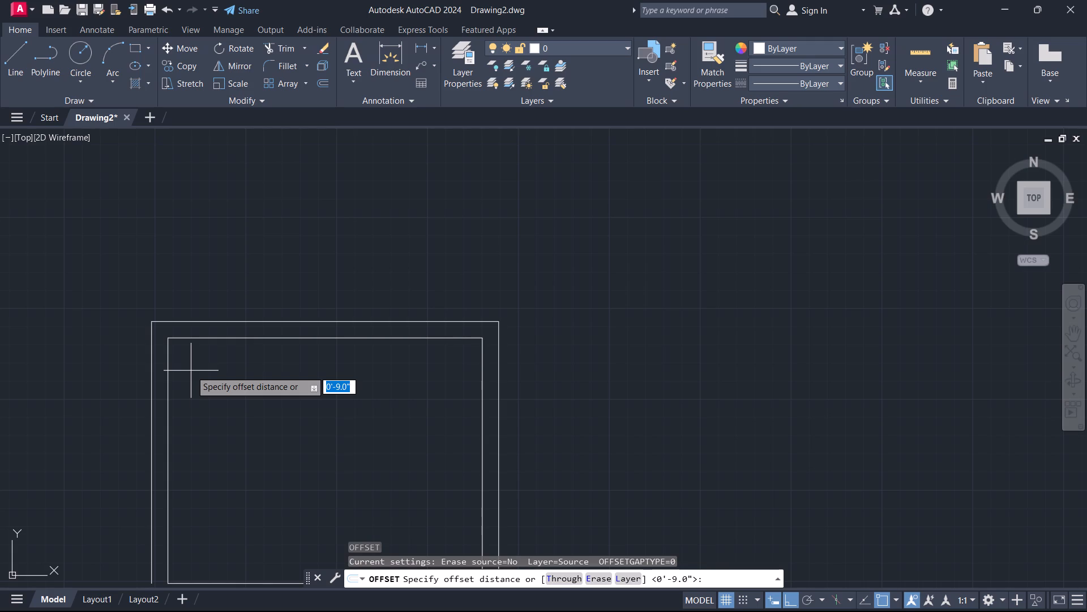
pyautogui.write("6'")
pyautogui.press('Return')
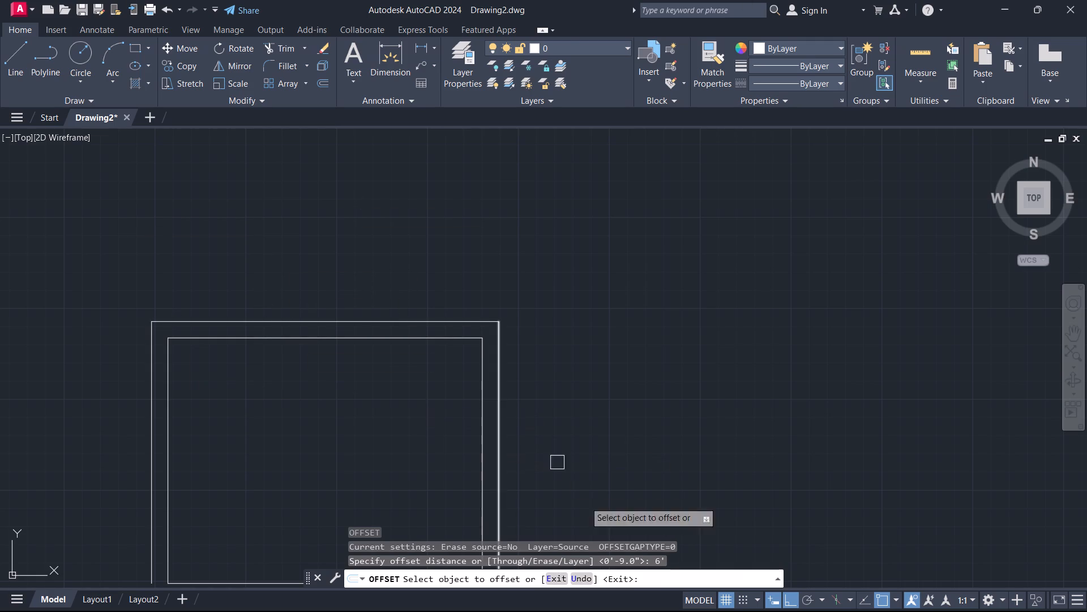
pyautogui.scroll(2, 408, 402)
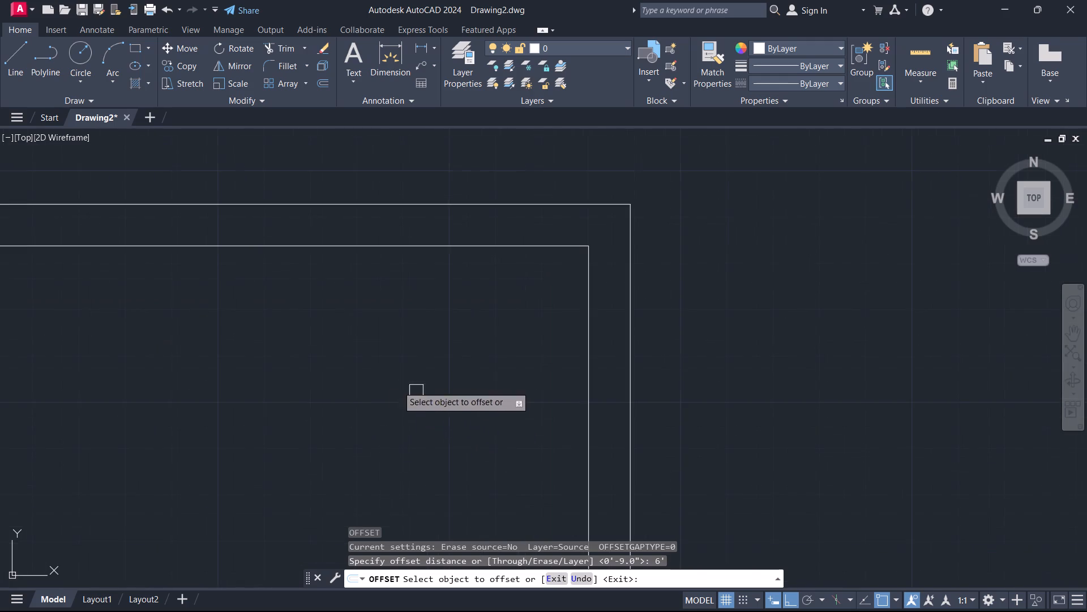
pyautogui.scroll(-5, 348, 347)
pyautogui.scroll(1, 346, 346)
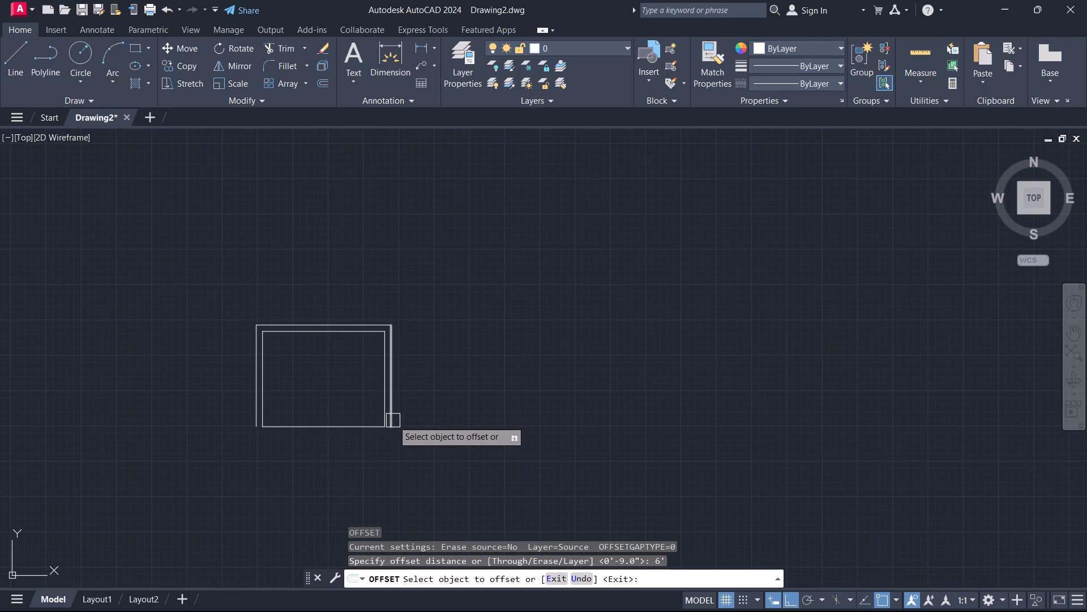
pyautogui.click(393, 420)
pyautogui.click(460, 409)
pyautogui.press('Escape')
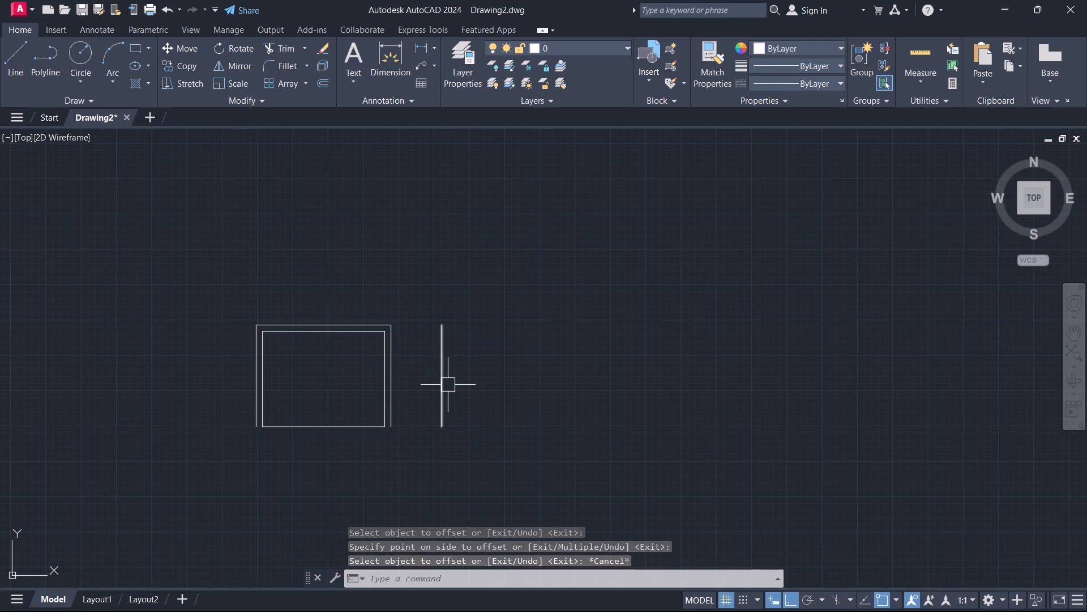
# Offset the separate vertical line beyond the room 9 inches to the right.
pyautogui.write('o')
pyautogui.press('space')
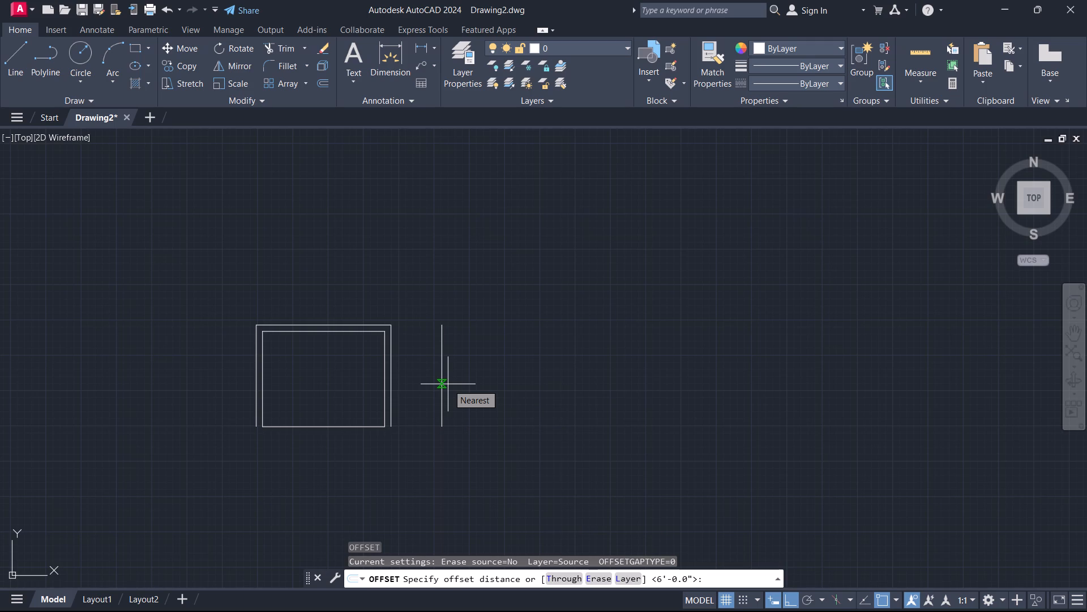
pyautogui.press('9')
pyautogui.press('Return')
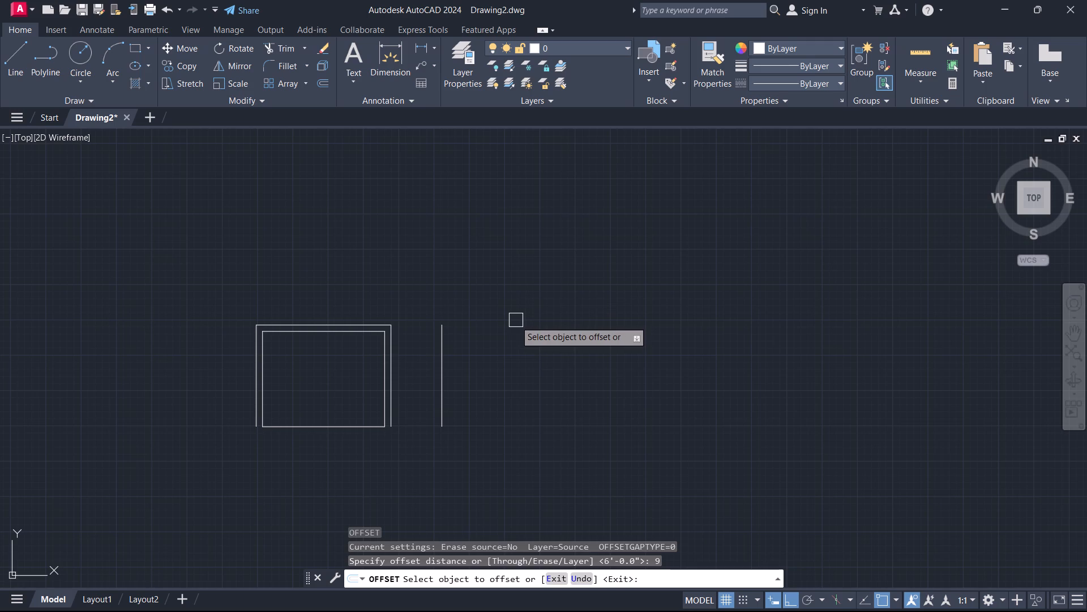
pyautogui.click(440, 386)
pyautogui.click(498, 403)
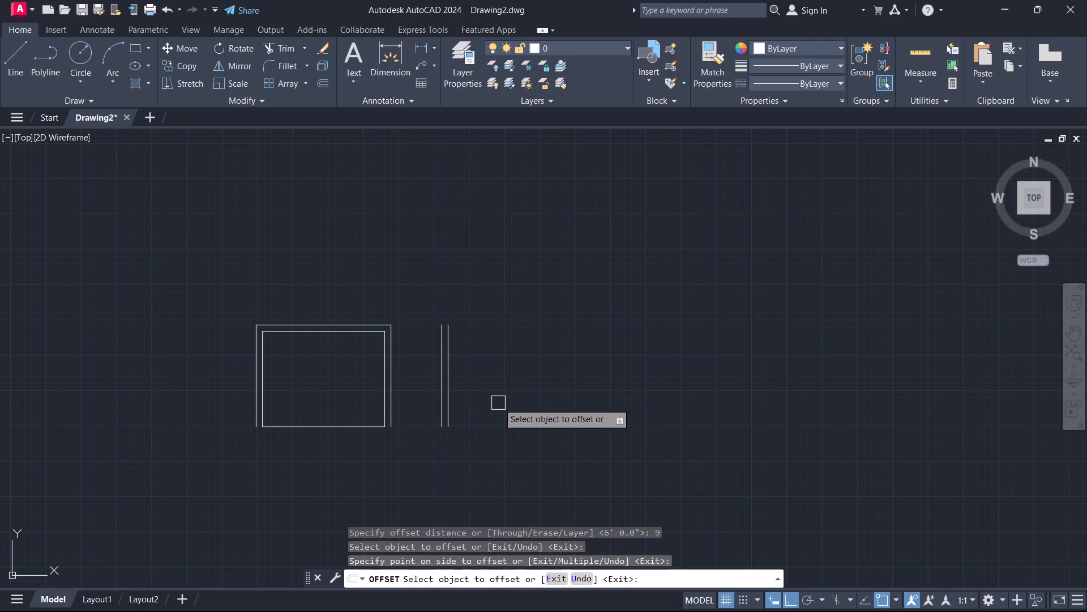
pyautogui.press('Escape')
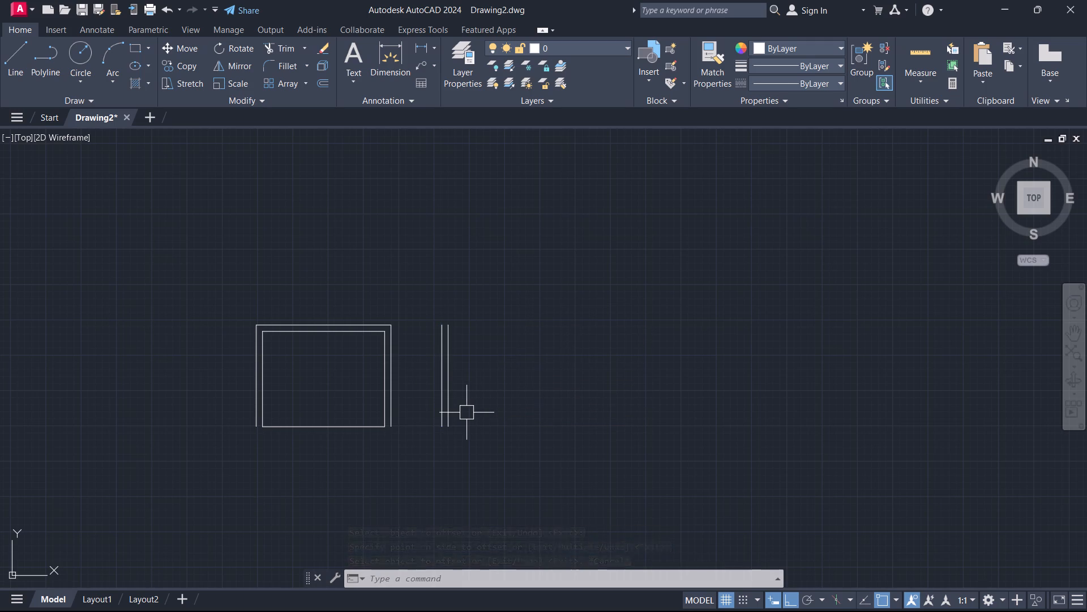
# Offset the rectangle's bottom line 9 inches downward.
pyautogui.write('o 9')
pyautogui.press('Return')
pyautogui.press('Return')
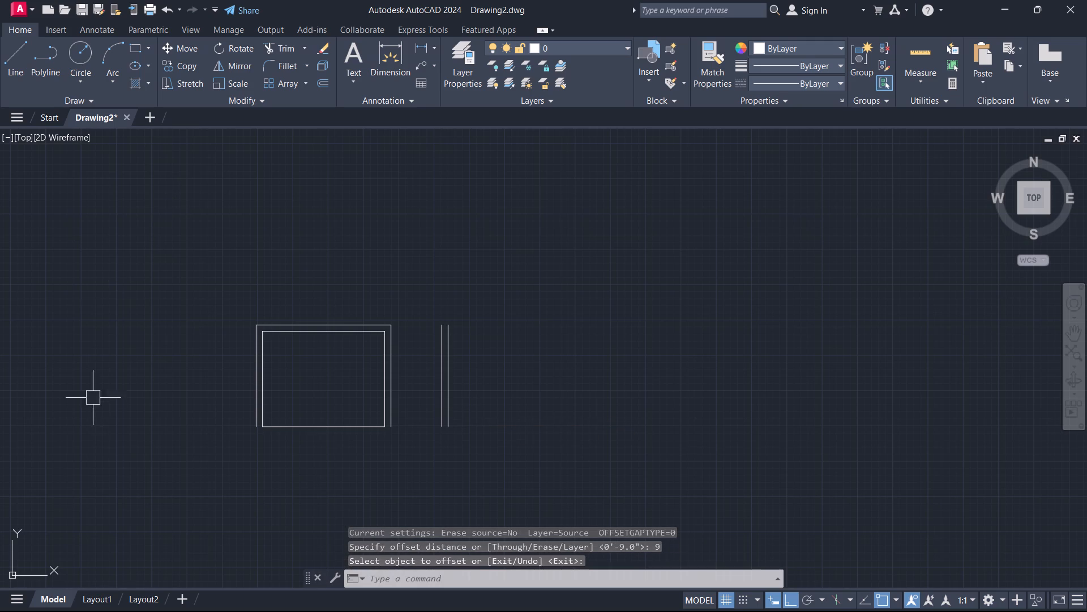
pyautogui.press('space')
pyautogui.press('space')
pyautogui.click(335, 425)
pyautogui.click(316, 464)
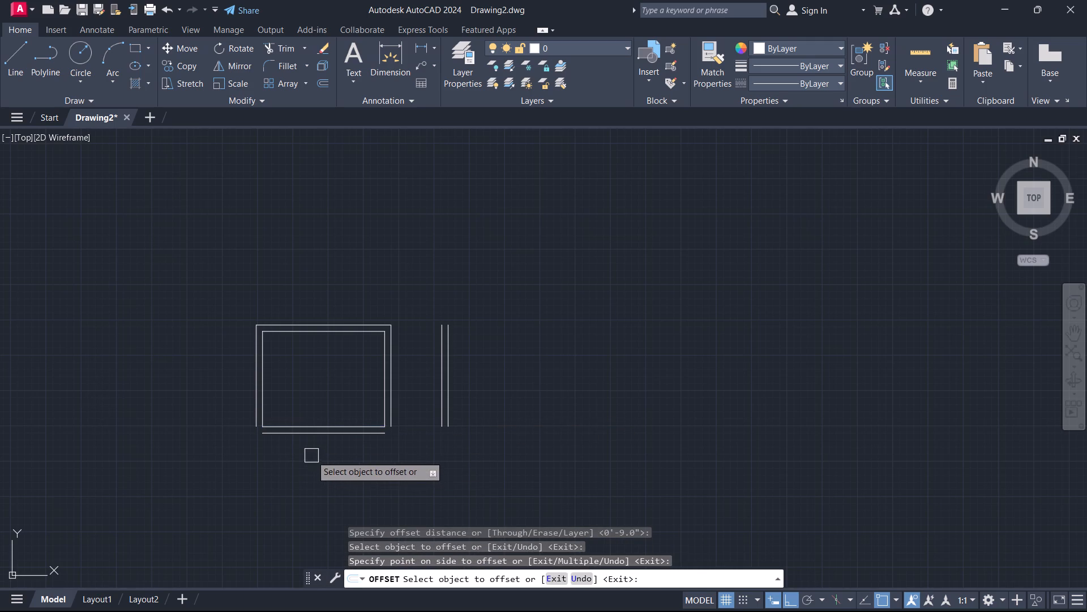
pyautogui.press('Escape')
# Fillet the outer bottom line with the outer left line and with the farthest right vertical line into sharp corners.
pyautogui.press('f')
pyautogui.press('space')
pyautogui.scroll(2, 276, 426)
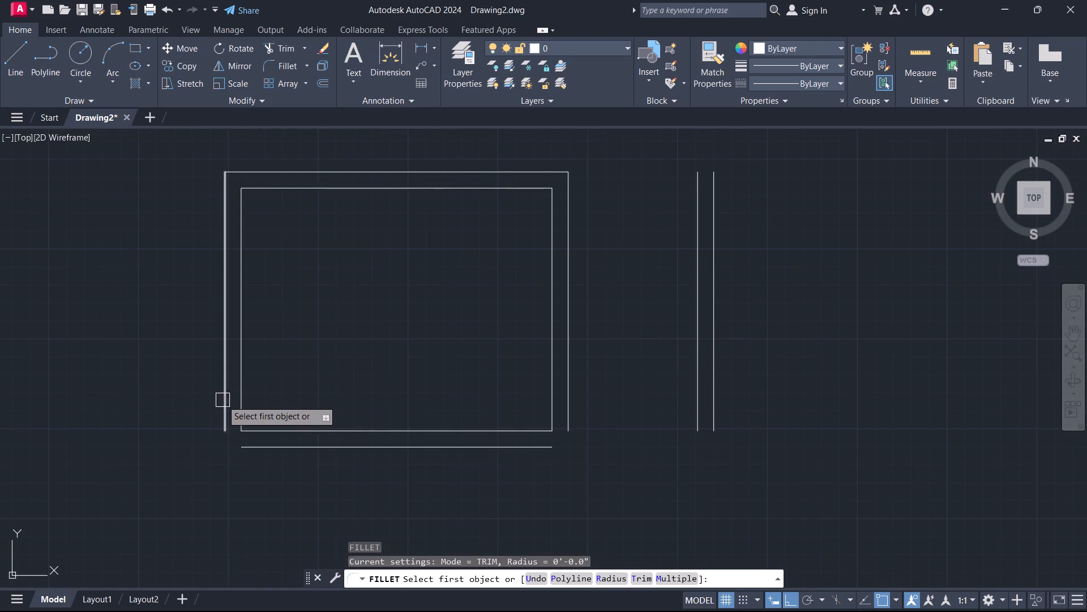
pyautogui.click(222, 400)
pyautogui.click(256, 448)
pyautogui.press('Escape')
pyautogui.press('space')
pyautogui.click(314, 448)
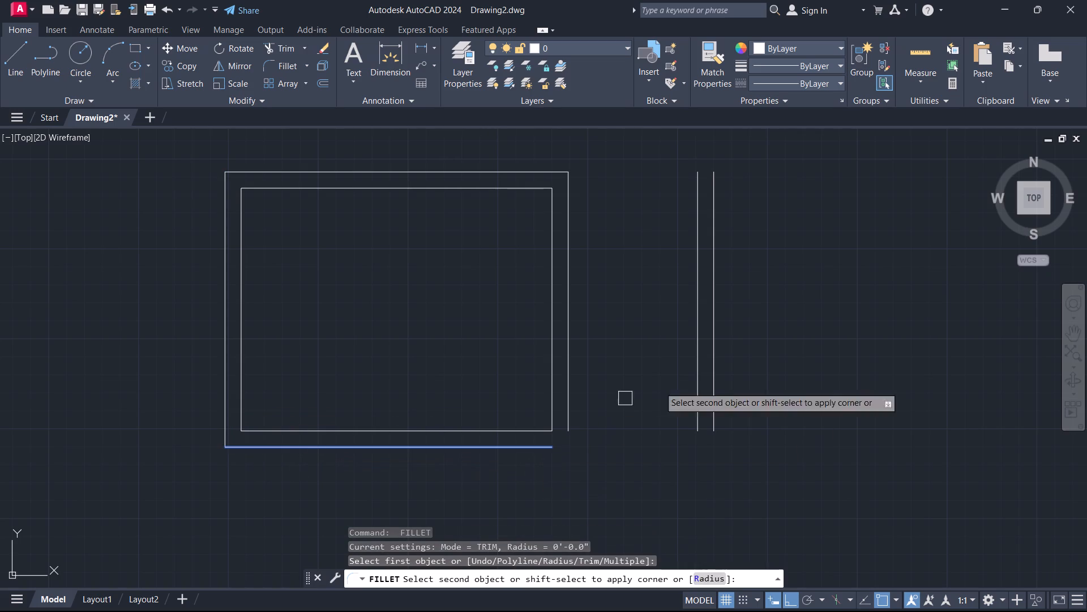
pyautogui.click(713, 398)
pyautogui.press('Escape')
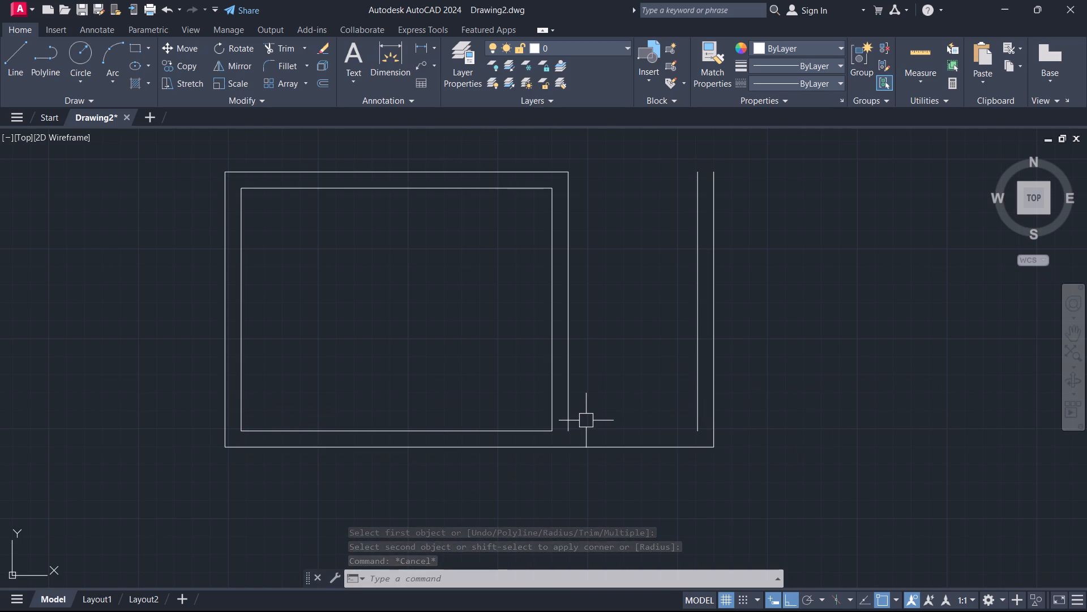
# Draw a 6' horizontal line closing the bottom of the adjoining space between its two inner vertical wall lines.
pyautogui.write('l')
pyautogui.press('space')
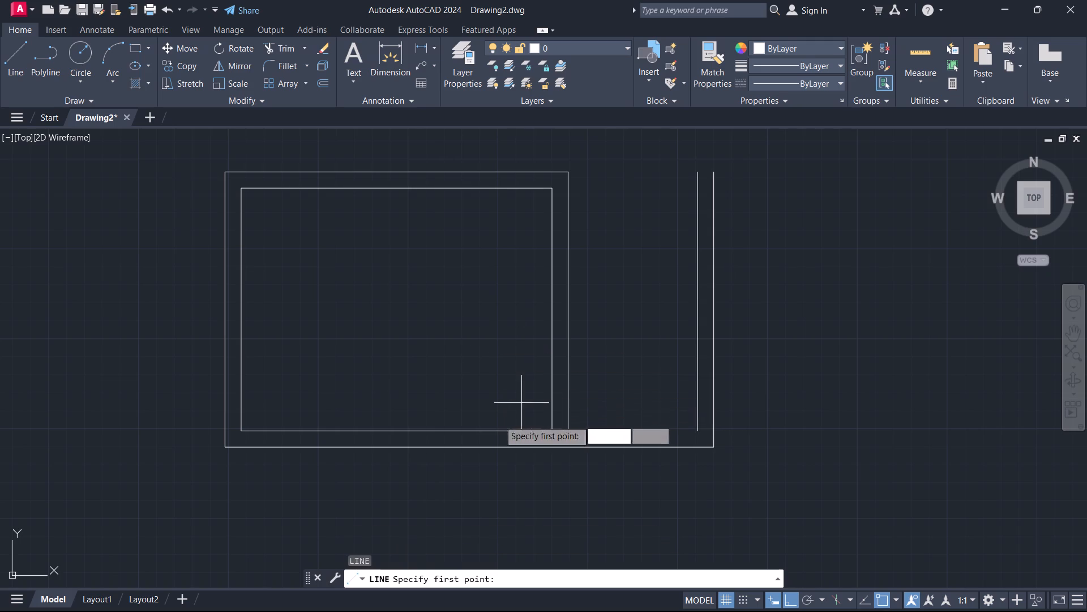
pyautogui.click(568, 431)
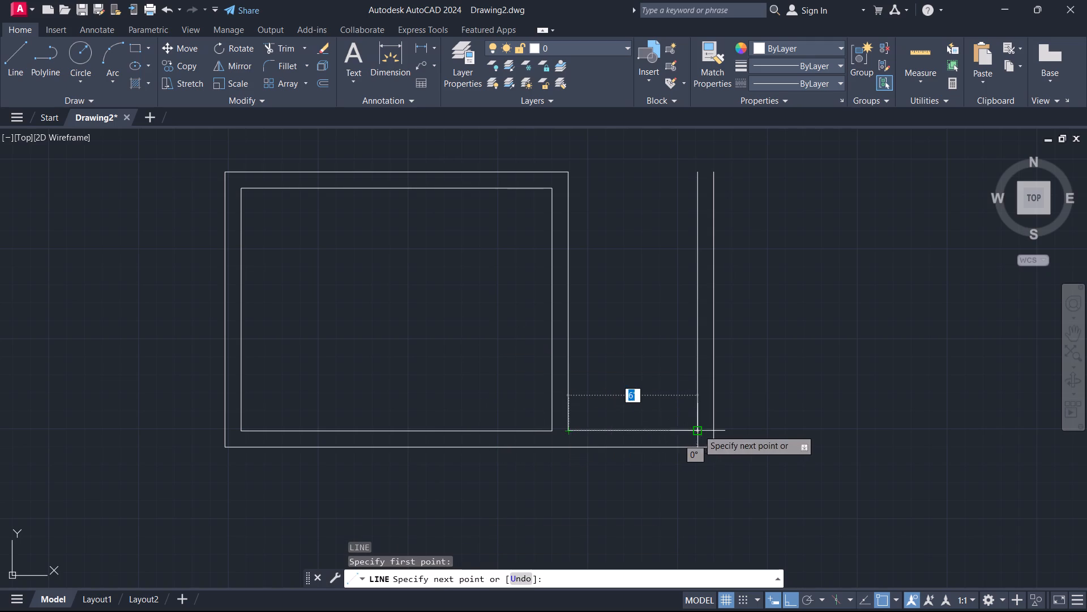
pyautogui.click(700, 431)
pyautogui.press('Escape')
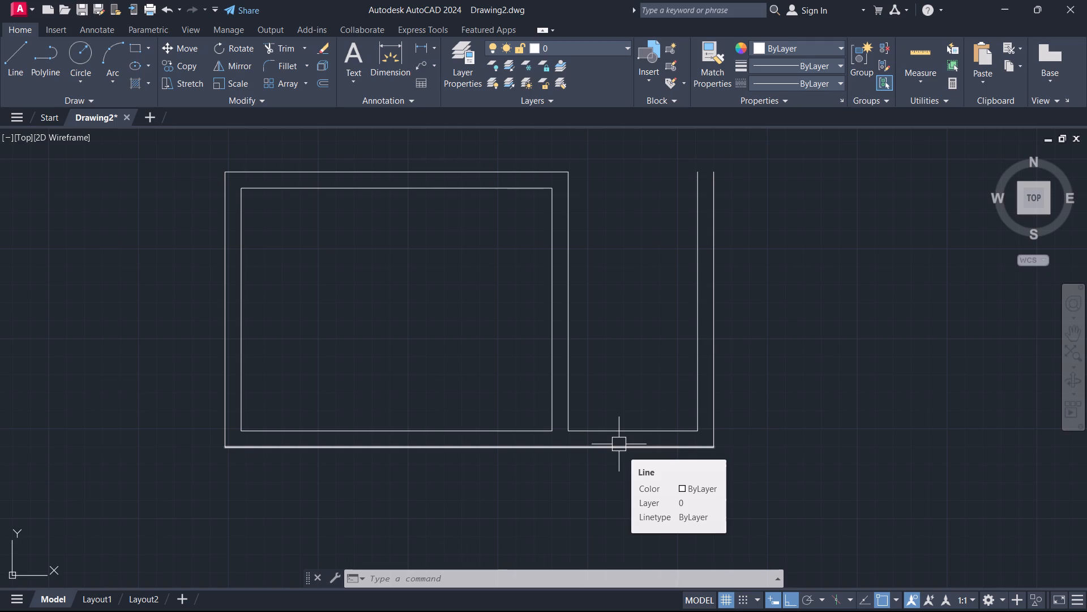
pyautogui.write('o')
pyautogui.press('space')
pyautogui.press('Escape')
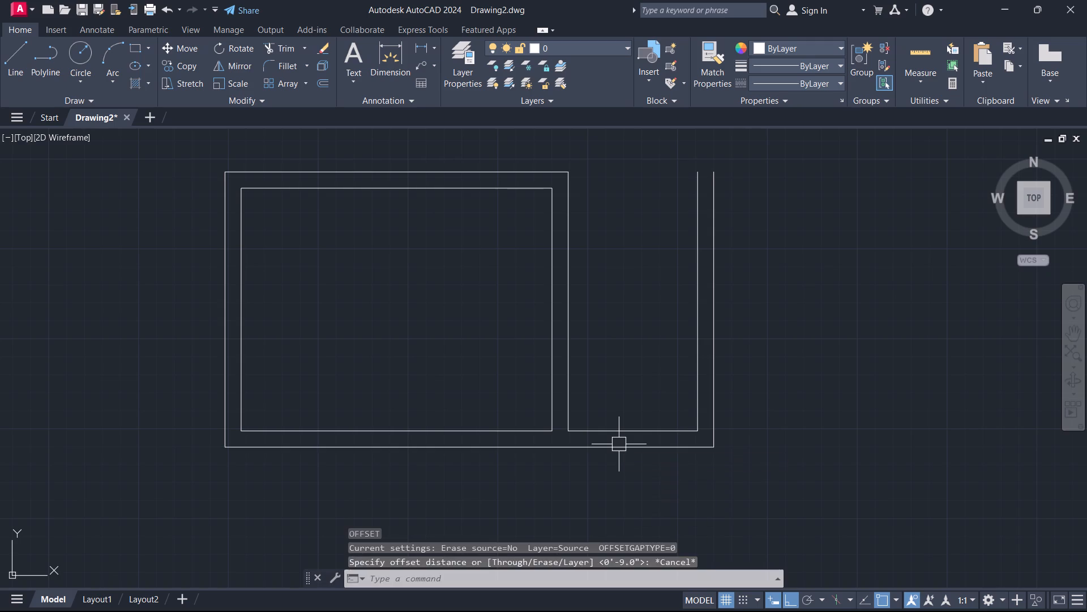
# Offset the farthest right vertical wall line 10'1 to the right.
pyautogui.write('o')
pyautogui.press('space')
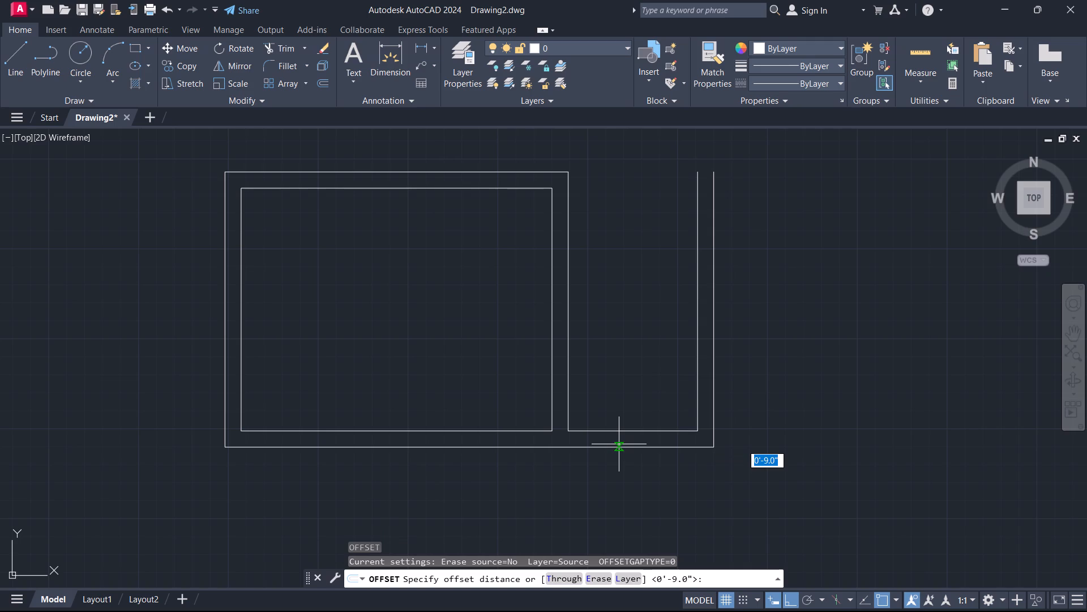
pyautogui.write("10'")
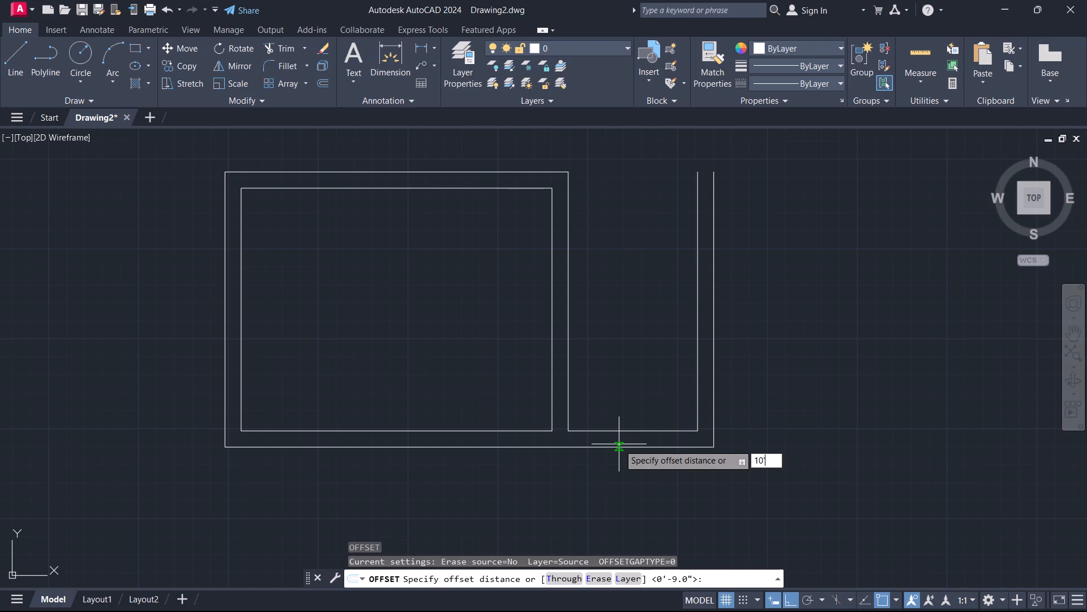
pyautogui.press('1')
pyautogui.press('Return')
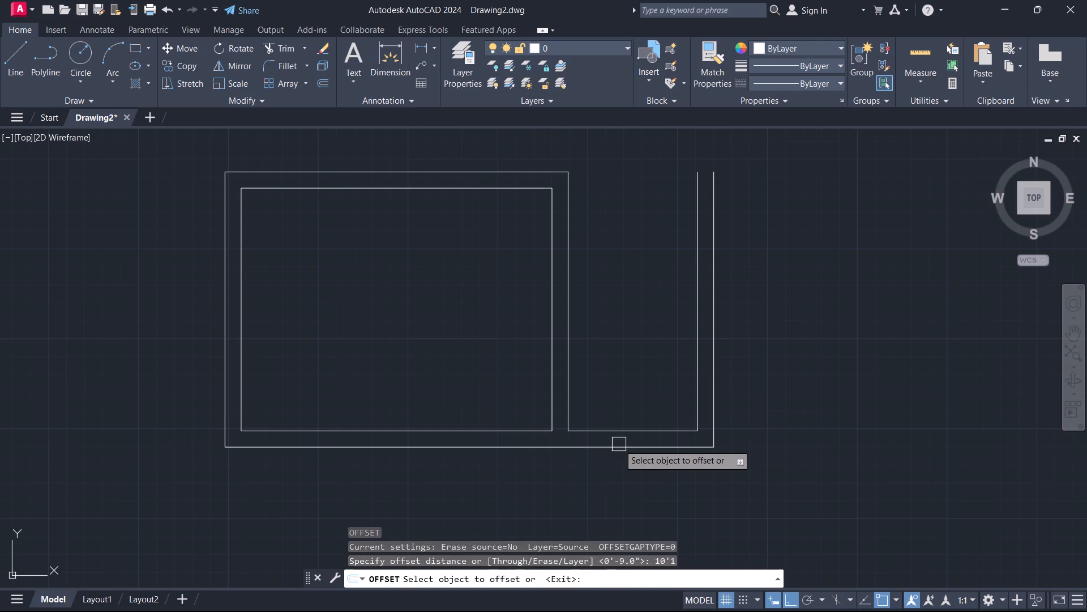
pyautogui.click(719, 385)
pyautogui.click(774, 393)
pyautogui.press('Escape')
# Offset the separate vertical line at the far right 9 inches to the right to form the wall thickness.
pyautogui.moveTo(767, 423); pyautogui.dragTo(289, 433, button='middle')
pyautogui.scroll(-1, 758, 422)
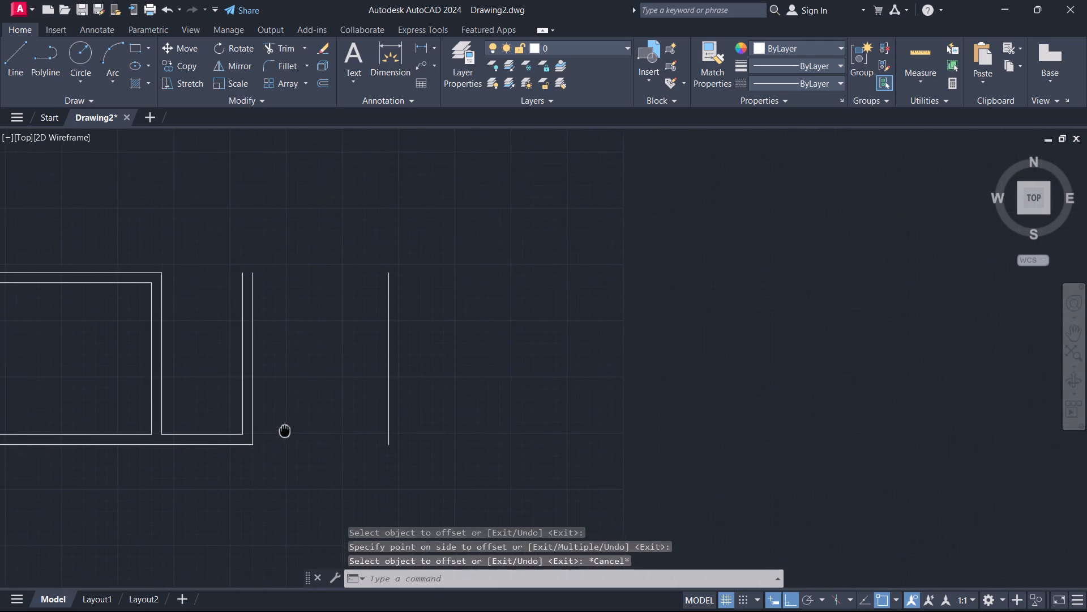
pyautogui.moveTo(289, 433); pyautogui.dragTo(358, 518, button='middle')
pyautogui.scroll(-1, 316, 462)
pyautogui.scroll(1, 363, 510)
pyautogui.moveTo(370, 494); pyautogui.dragTo(379, 486, button='middle')
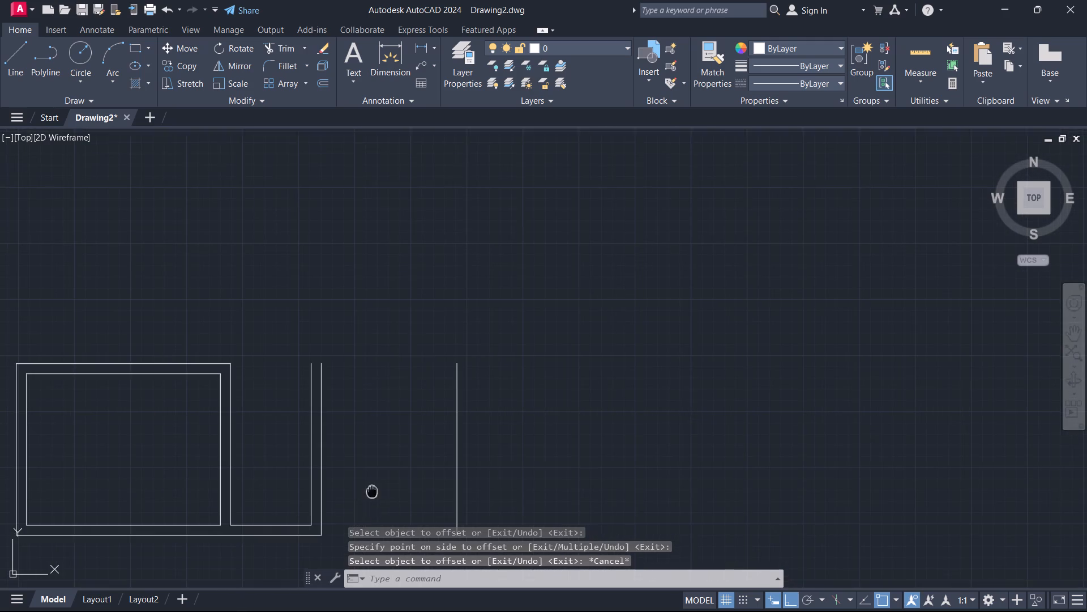
pyautogui.moveTo(379, 486); pyautogui.dragTo(513, 405, button='middle')
pyautogui.scroll(1, 490, 419)
pyautogui.write('o')
pyautogui.press('space')
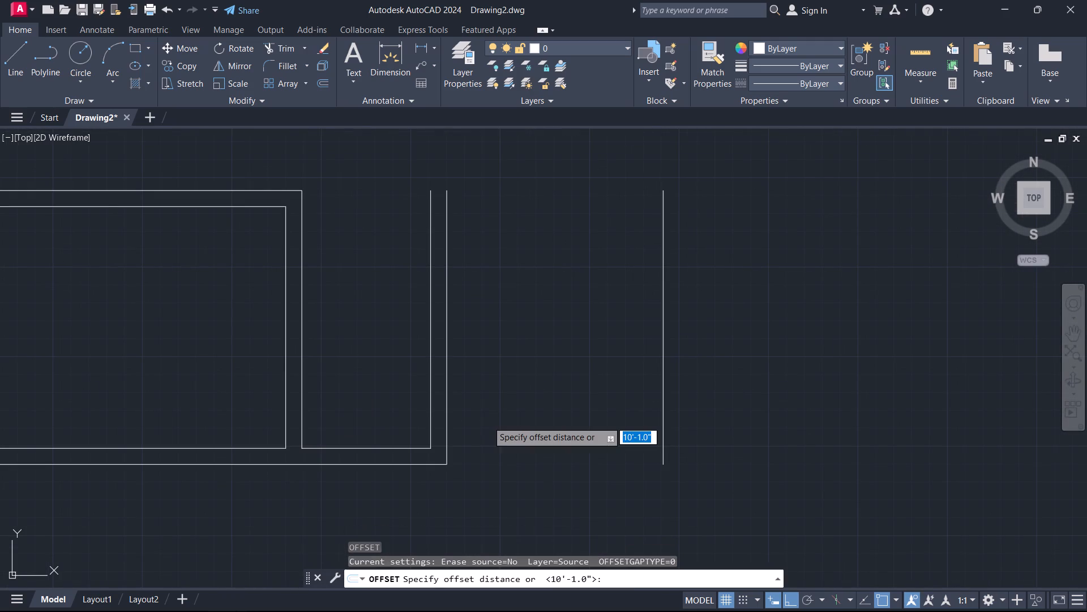
pyautogui.press('9')
pyautogui.press('Return')
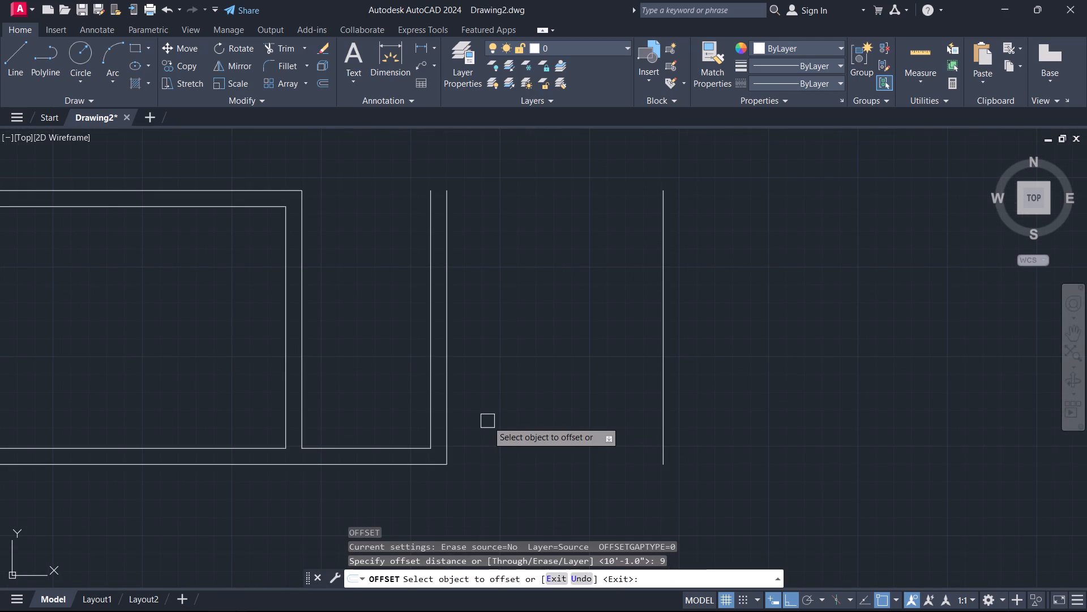
pyautogui.click(670, 414)
pyautogui.click(718, 414)
pyautogui.press('Escape')
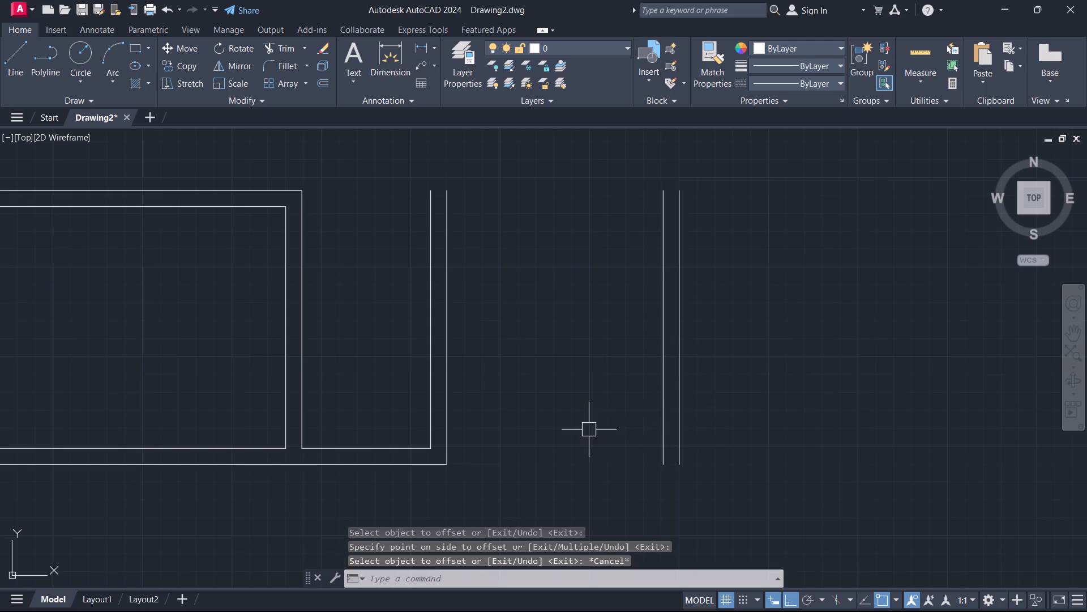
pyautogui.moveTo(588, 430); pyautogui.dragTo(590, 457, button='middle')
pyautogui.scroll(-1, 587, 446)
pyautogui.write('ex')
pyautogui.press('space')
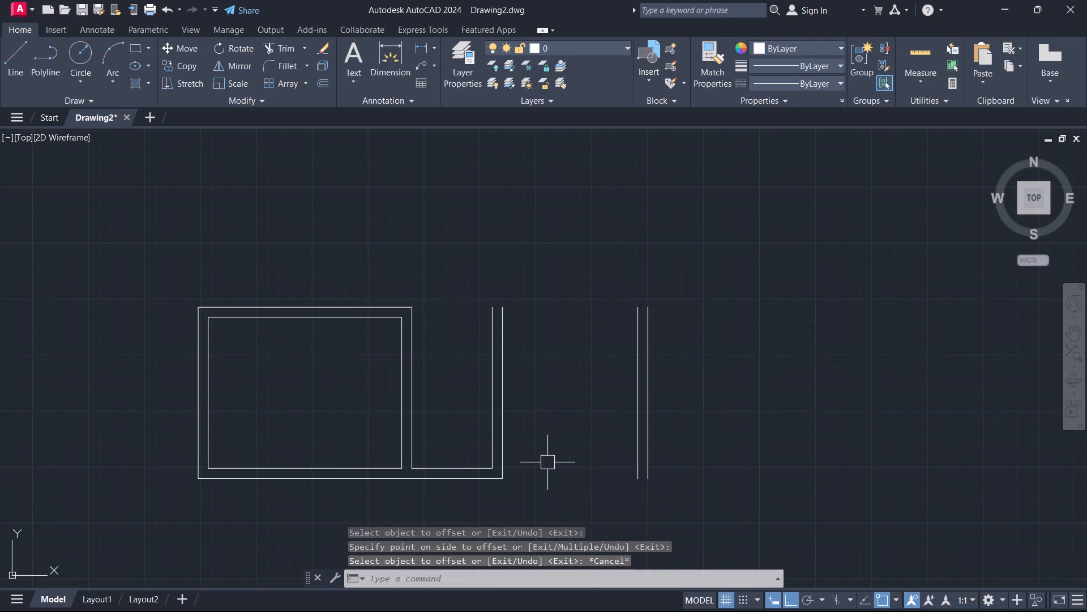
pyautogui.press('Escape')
# Fillet the outer top line with the farthest right vertical line into a sharp corner.
pyautogui.moveTo(523, 443); pyautogui.dragTo(531, 494, button='middle')
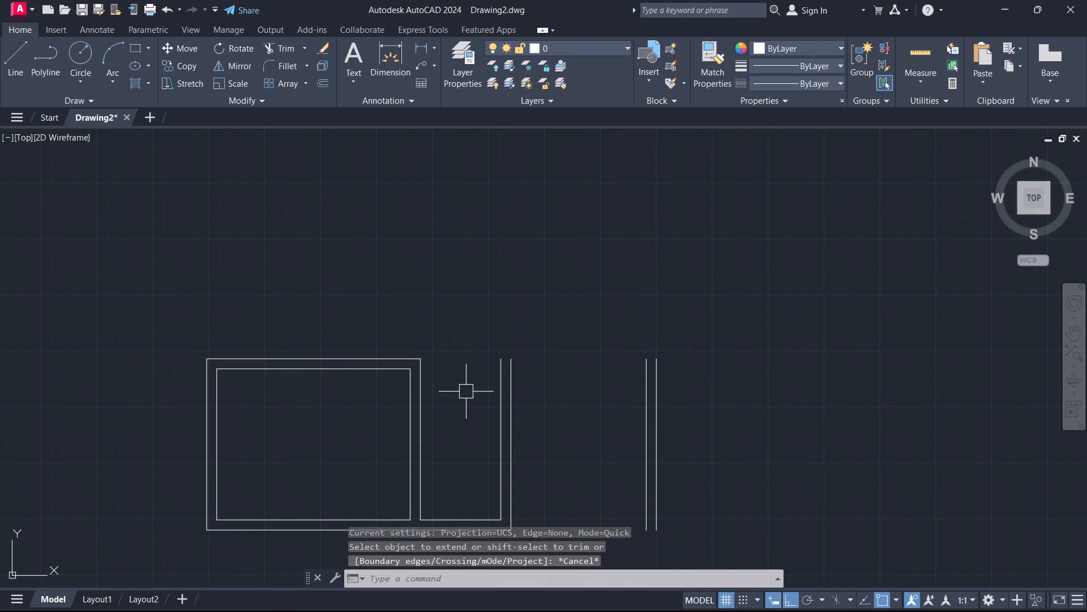
pyautogui.press('f')
pyautogui.press('space')
pyautogui.click(382, 357)
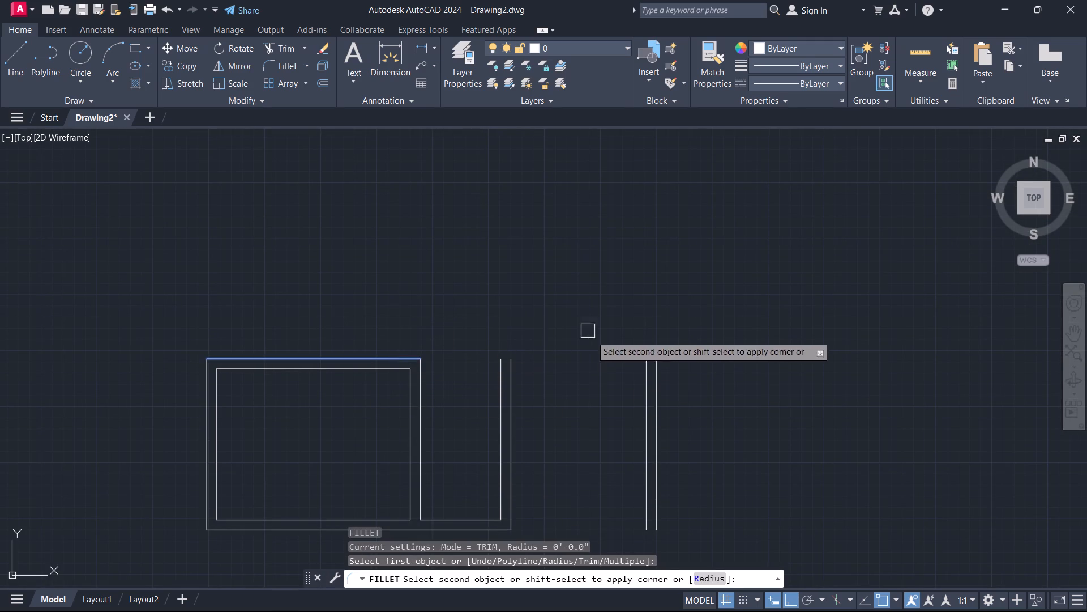
pyautogui.click(659, 392)
pyautogui.press('Escape')
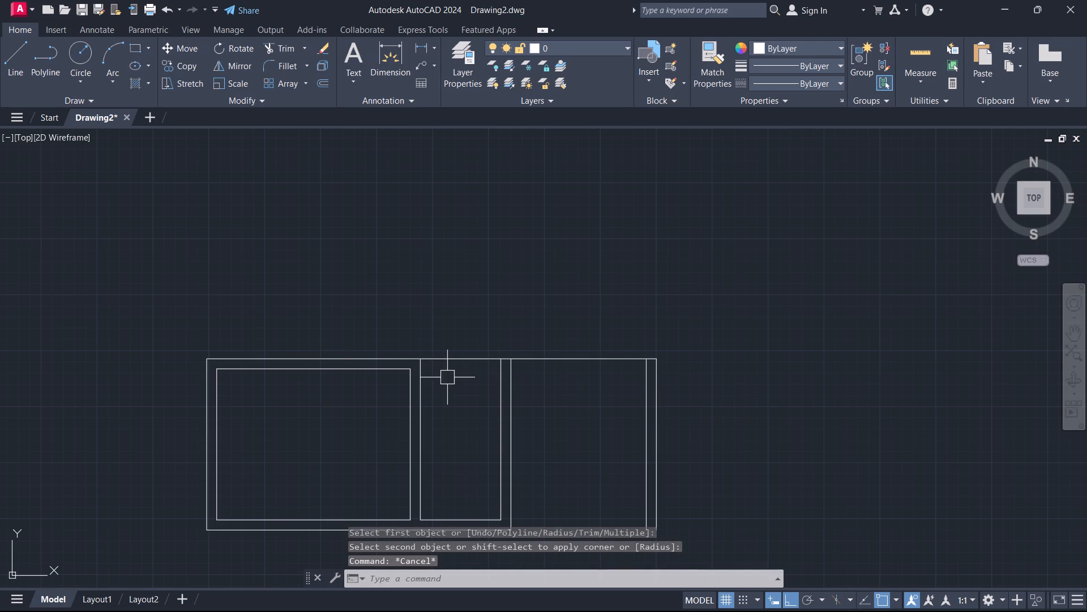
# Fillet the first room's inner top line with the inner vertical line of the far right wall into a sharp corner.
pyautogui.press('space')
pyautogui.click(343, 370)
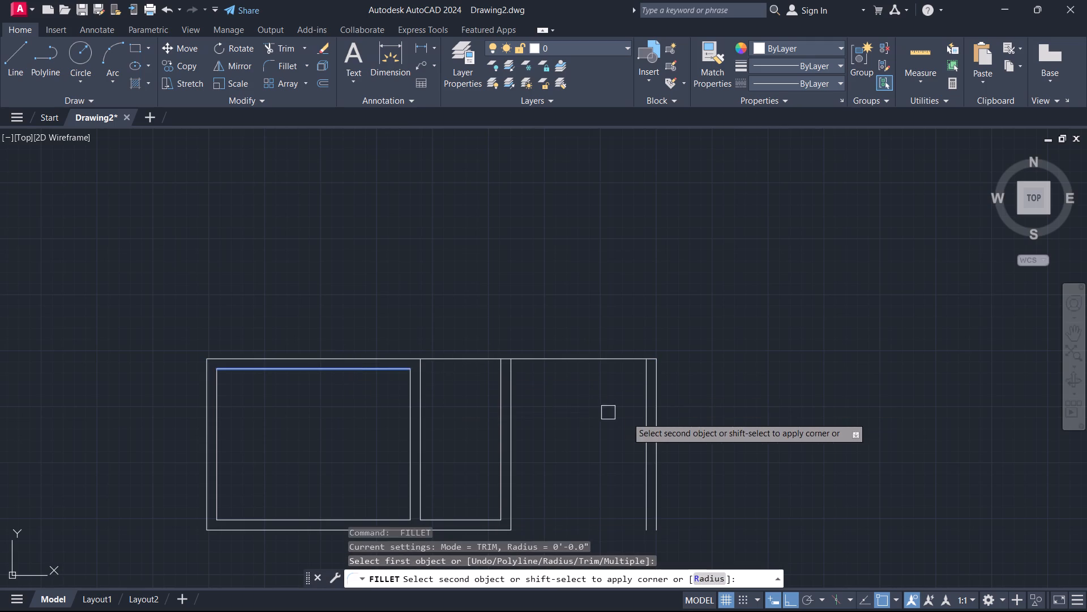
pyautogui.click(644, 416)
pyautogui.press('Escape')
# Offset the outer top wall line 3'6 downward.
pyautogui.moveTo(572, 405); pyautogui.dragTo(610, 430, button='middle')
pyautogui.scroll(1, 572, 405)
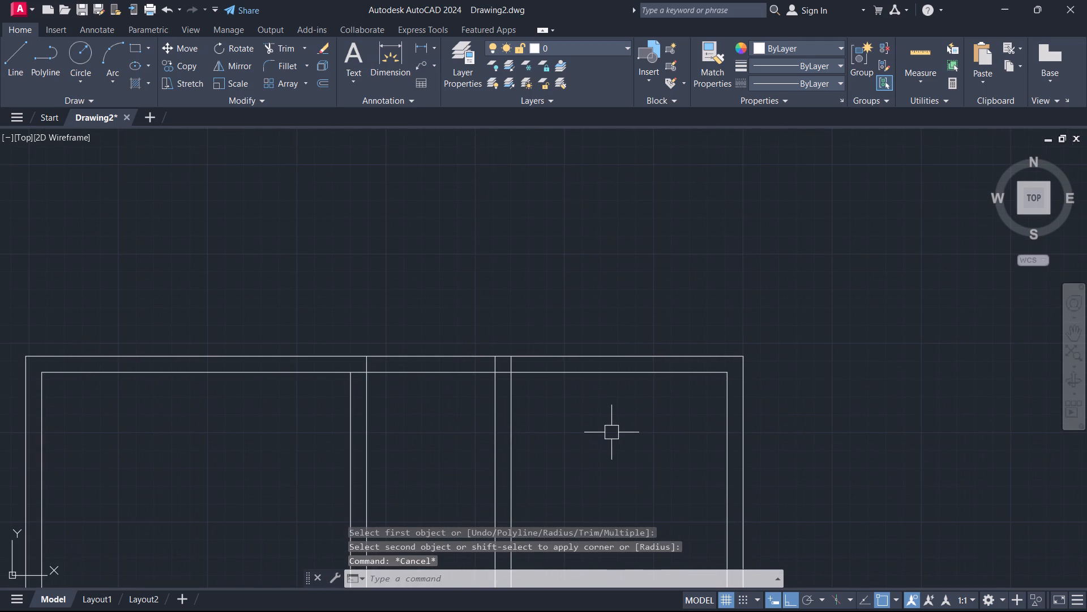
pyautogui.write('o')
pyautogui.press('space')
pyautogui.write("3'")
pyautogui.press('6')
pyautogui.press('Return')
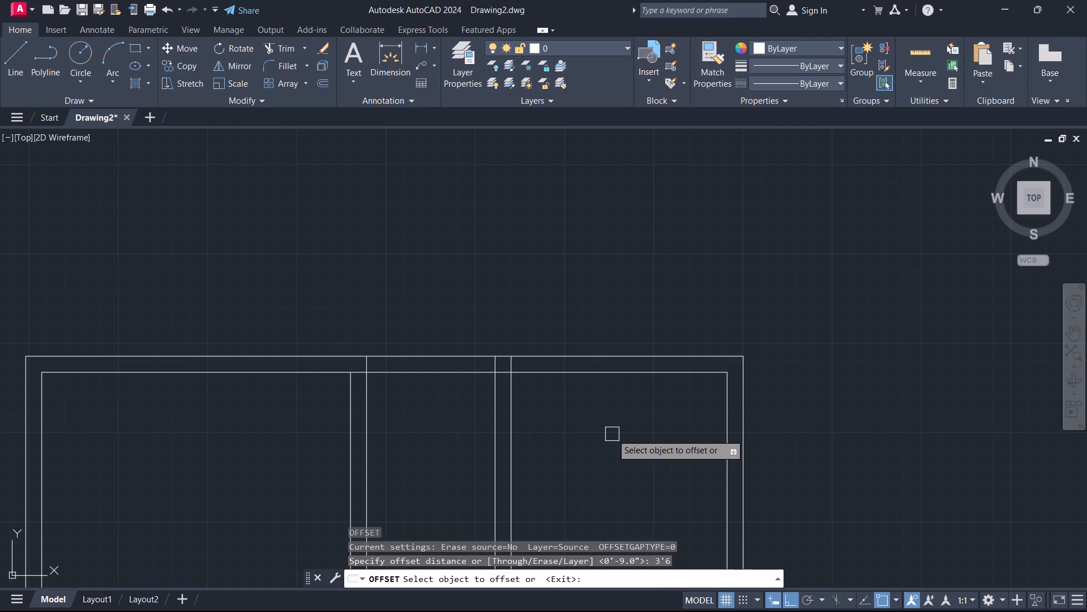
pyautogui.moveTo(607, 358); pyautogui.dragTo(612, 363)
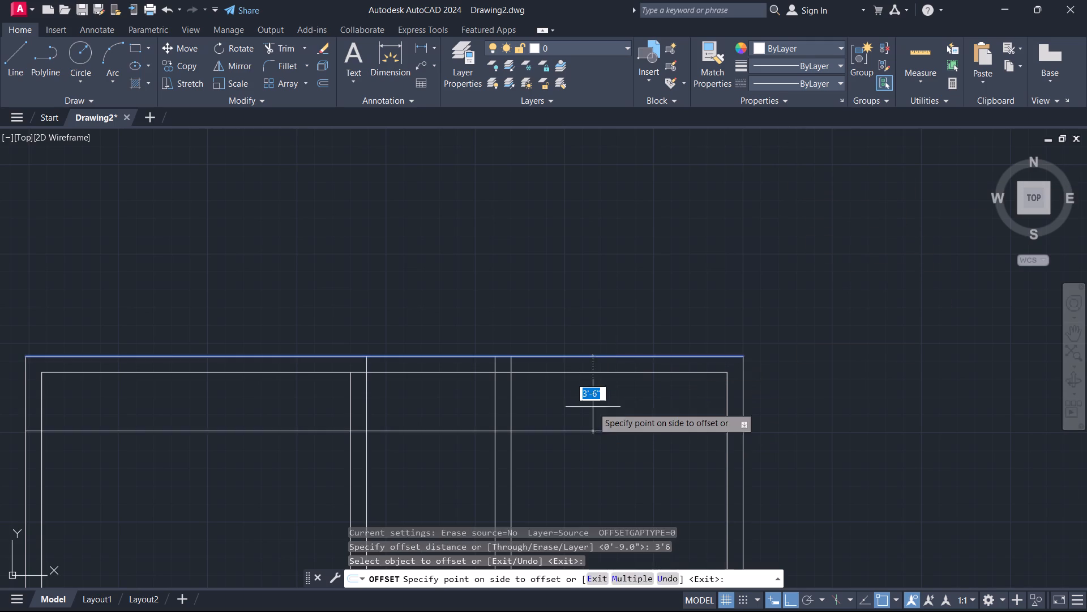
pyautogui.click(597, 428)
pyautogui.moveTo(587, 466); pyautogui.dragTo(686, 428, button='middle')
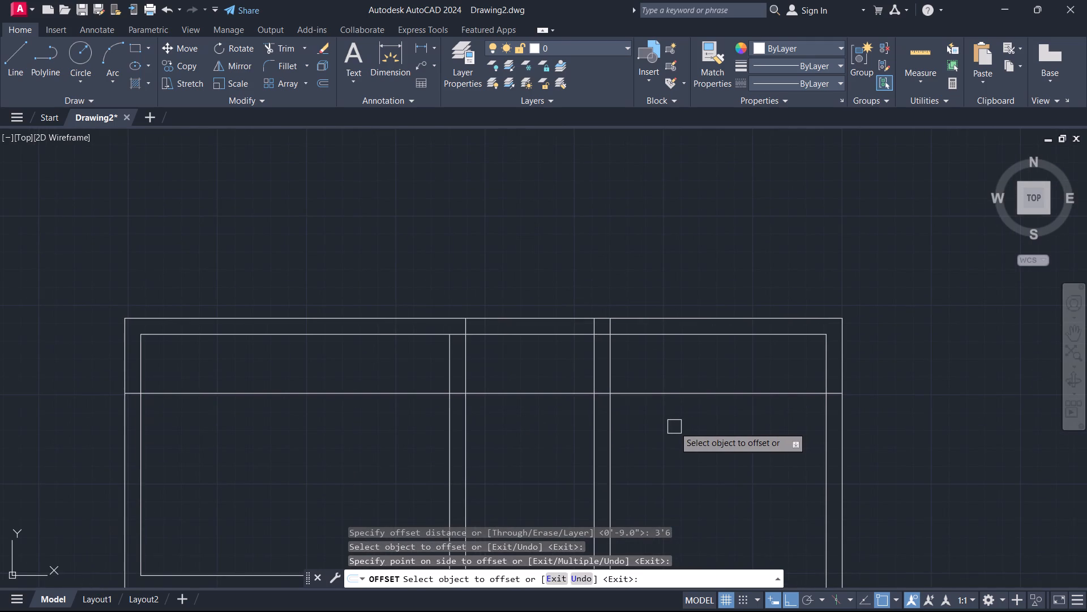
pyautogui.press('Escape')
# Trim the new horizontal line between the double wall lines left of the third room and delete its remaining piece to the left.
pyautogui.write('tr')
pyautogui.press('space')
pyautogui.scroll(3, 622, 401)
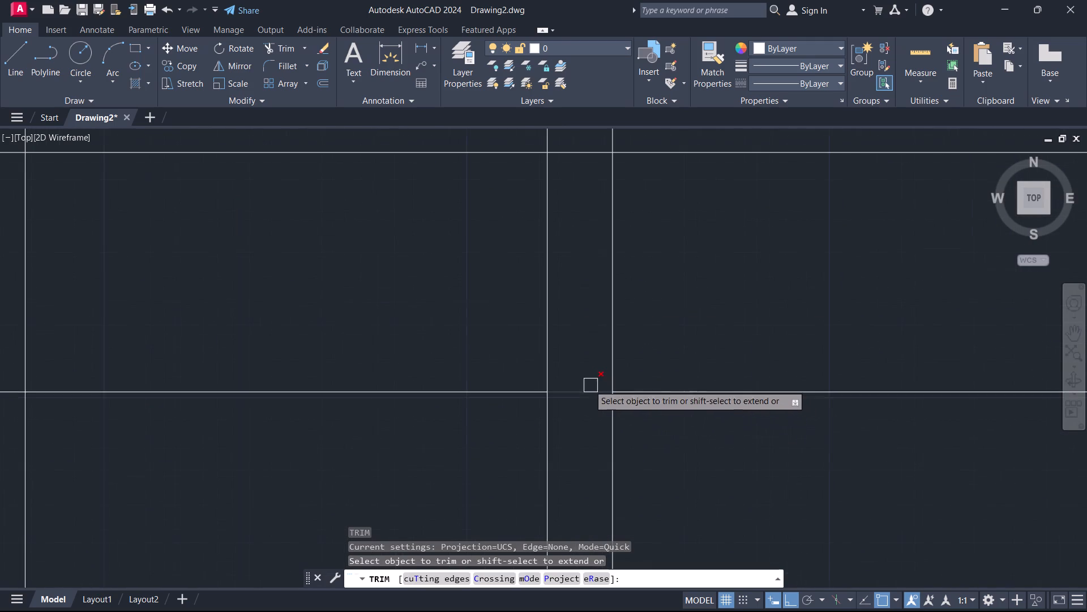
pyautogui.click(593, 393)
pyautogui.press('Escape')
pyautogui.moveTo(497, 407); pyautogui.dragTo(487, 394)
pyautogui.click(421, 317)
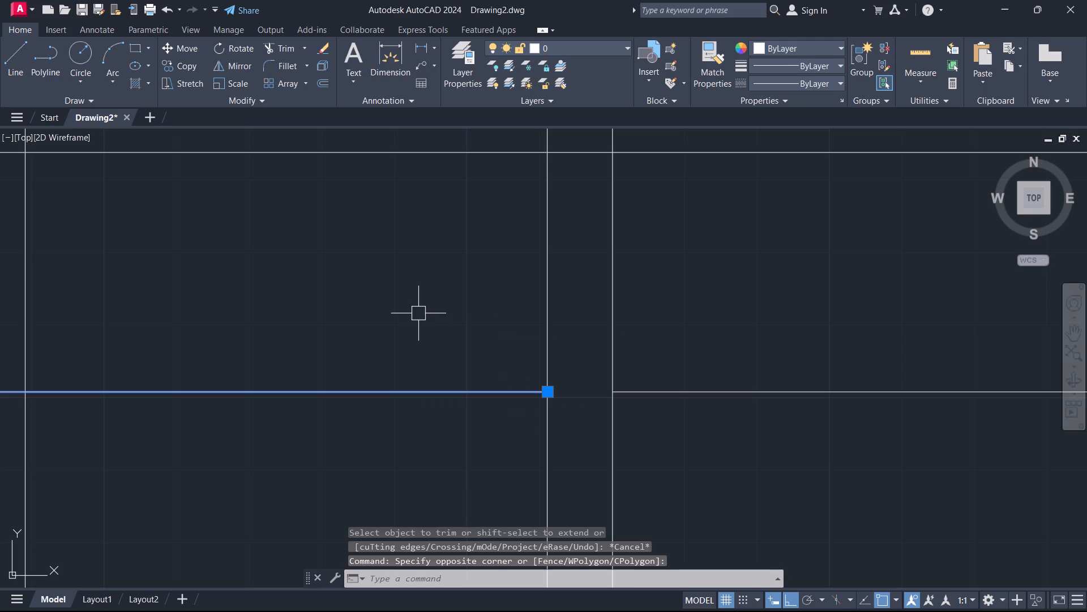
pyautogui.press('Delete')
# Extend the remaining horizontal line in the third room leftward to the far vertical line of the dividing wall.
pyautogui.scroll(-2, 431, 304)
pyautogui.moveTo(562, 361); pyautogui.dragTo(550, 357, button='middle')
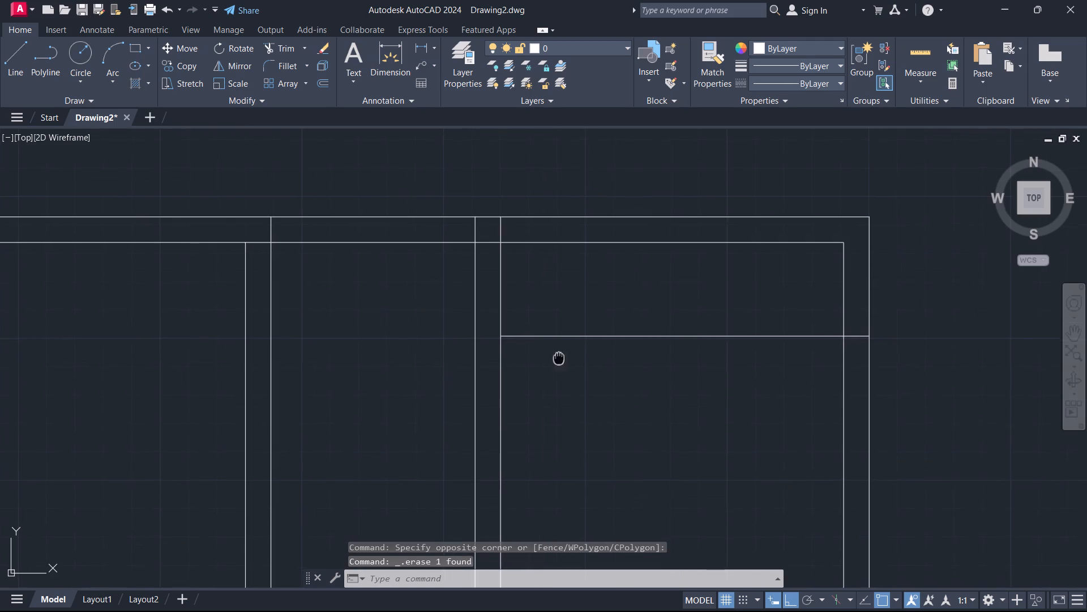
pyautogui.moveTo(550, 357); pyautogui.dragTo(496, 399, button='middle')
pyautogui.write('ex')
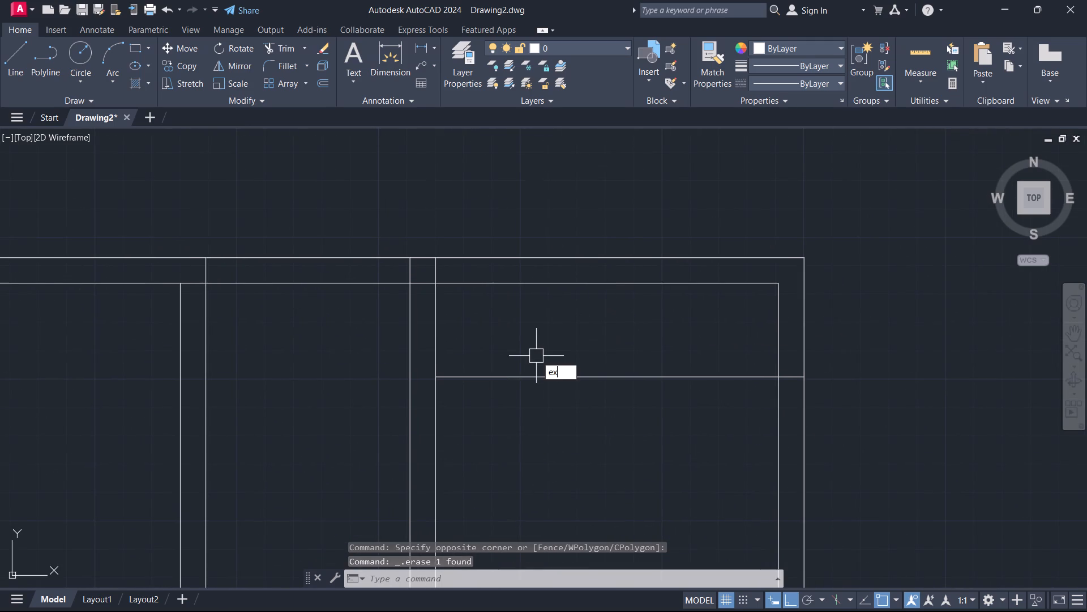
pyautogui.press('space')
pyautogui.click(562, 397)
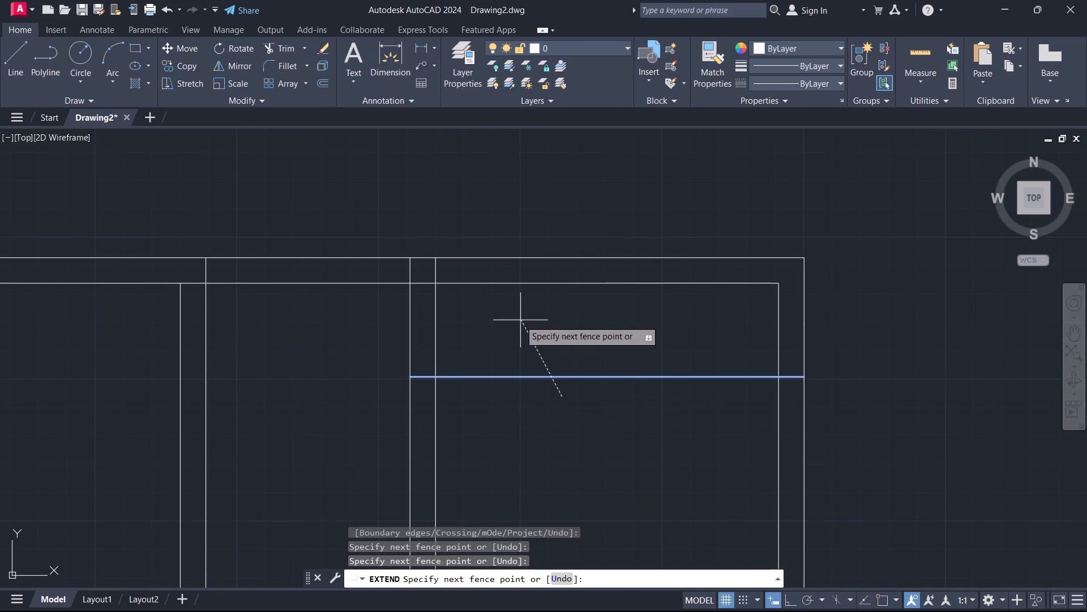
pyautogui.click(519, 320)
pyautogui.press('Escape')
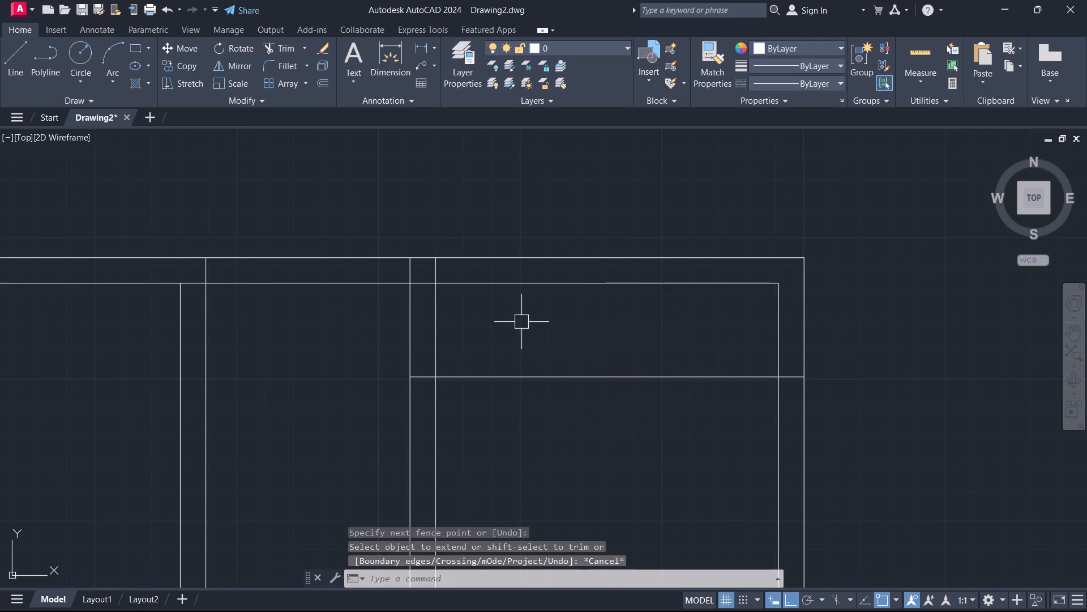
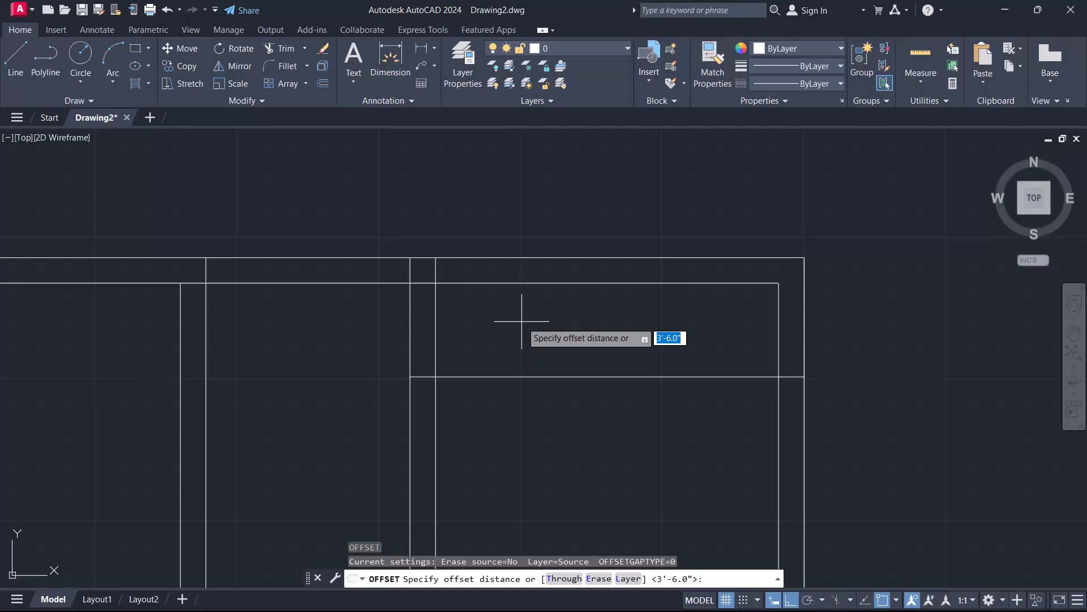
# Offset the third room's upper horizontal line 9 inches downward to form the wall's second line.
pyautogui.press('9')
pyautogui.press('Return')
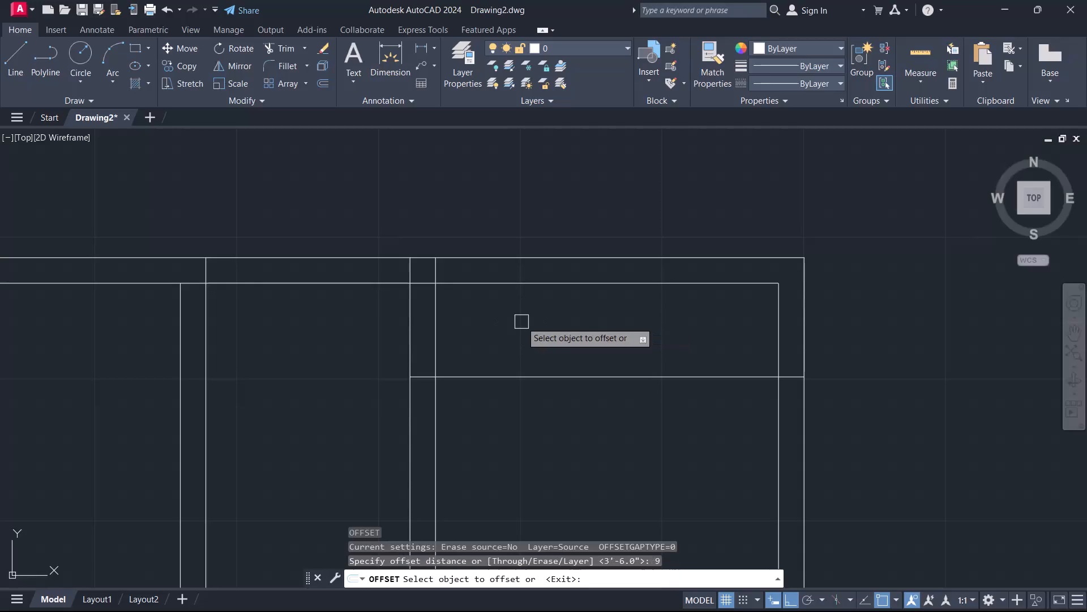
pyautogui.click(534, 370)
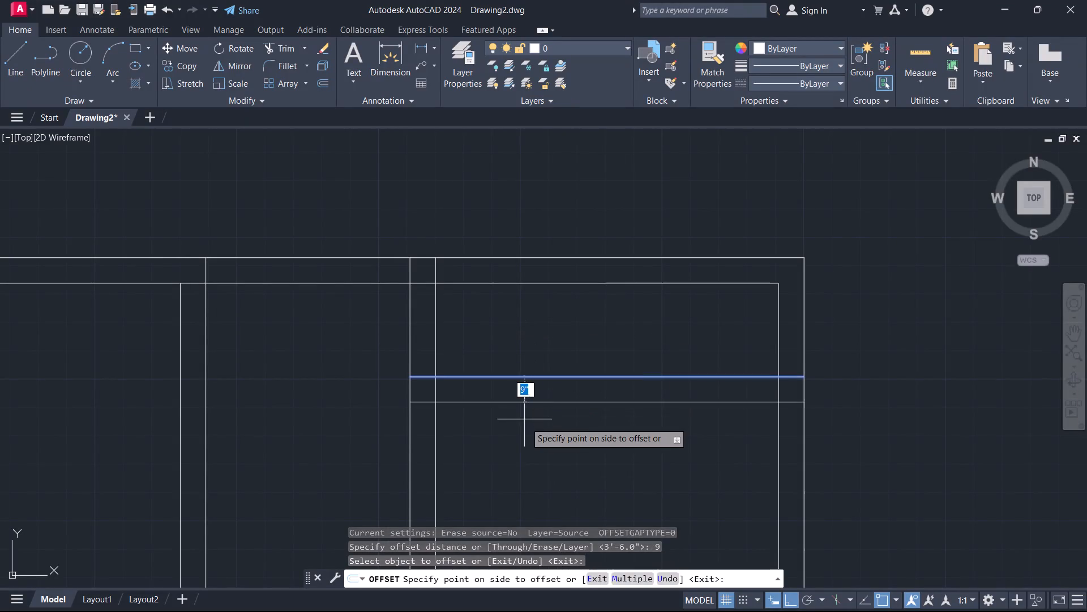
pyautogui.moveTo(527, 423); pyautogui.dragTo(527, 430)
pyautogui.press('Escape')
# Trim the new lower line between the far right wall's double lines and the wall's inner vertical line between the two horizontal lines.
pyautogui.press('t')
pyautogui.press('r')
pyautogui.press('space')
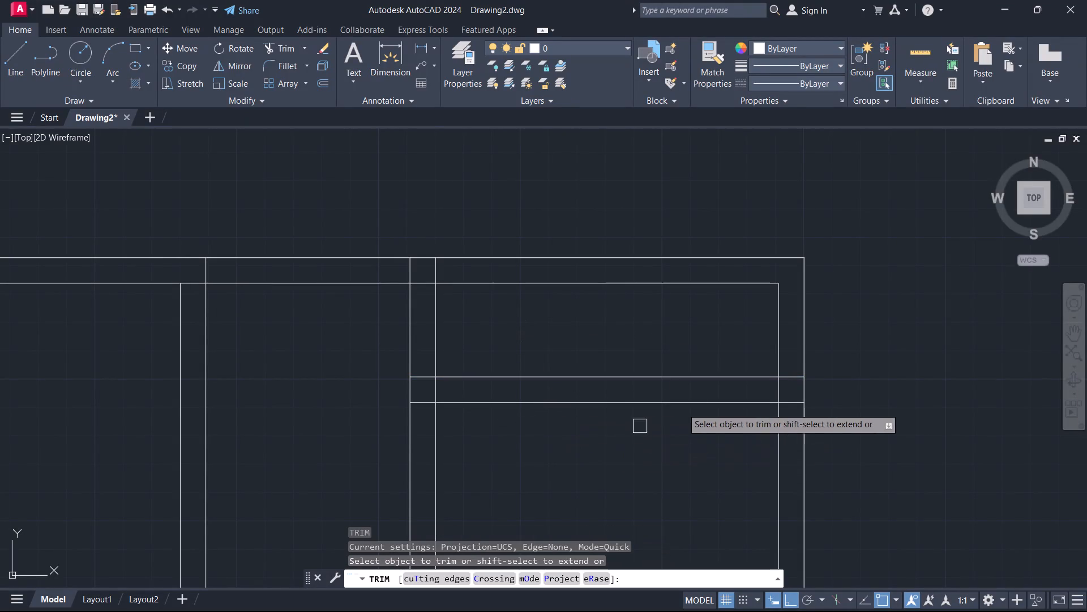
pyautogui.scroll(2, 750, 414)
pyautogui.moveTo(840, 391); pyautogui.dragTo(840, 373)
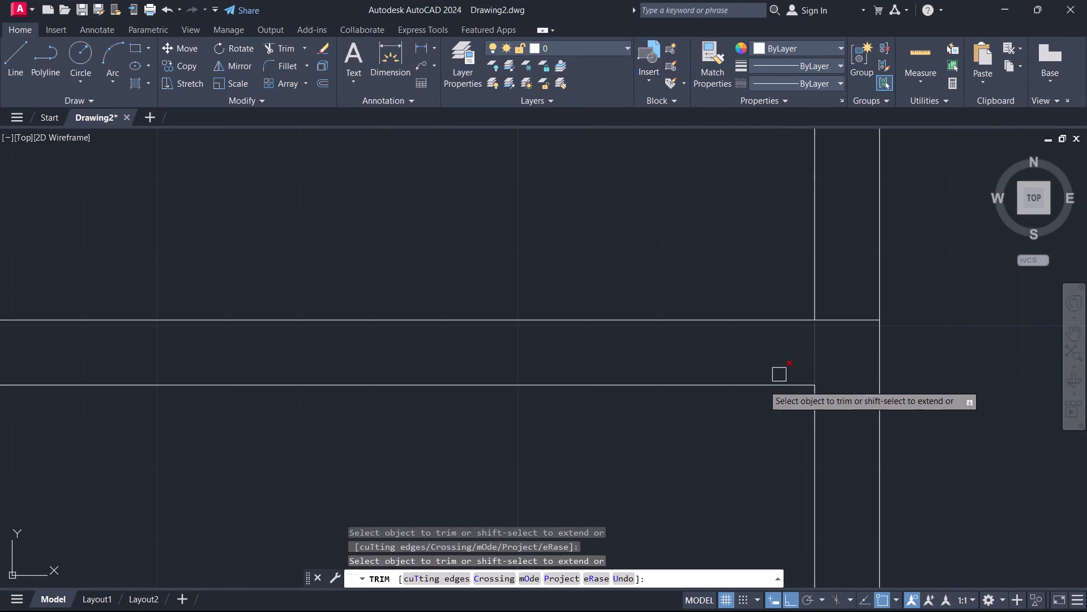
pyautogui.click(816, 361)
# Trim both horizontal wall lines where they cross the double wall on the third room's left side.
pyautogui.scroll(-1, 634, 458)
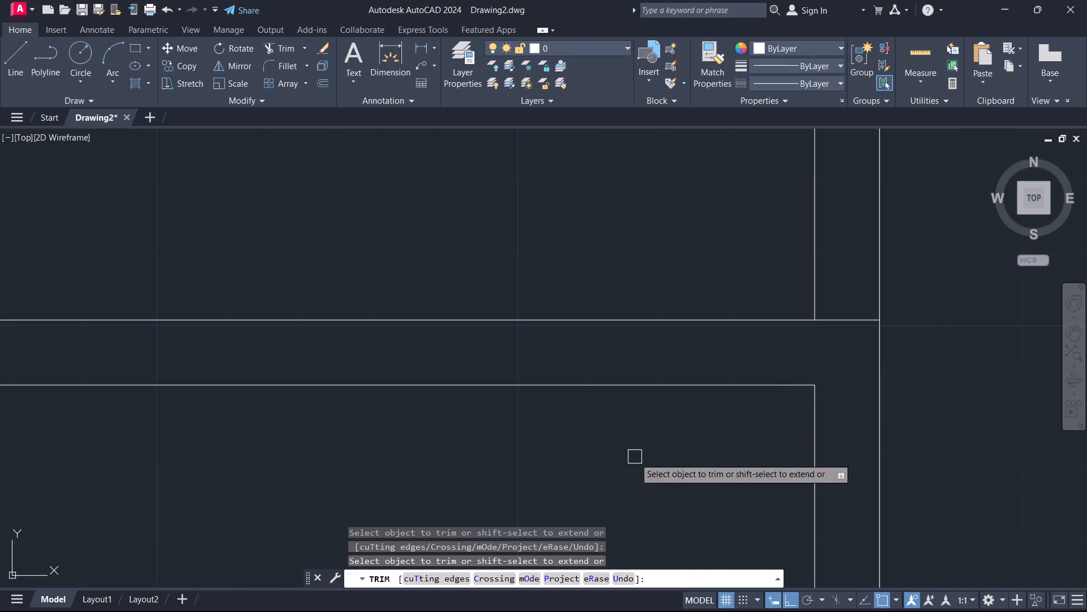
pyautogui.scroll(-2, 634, 460)
pyautogui.moveTo(634, 460); pyautogui.dragTo(795, 433, button='middle')
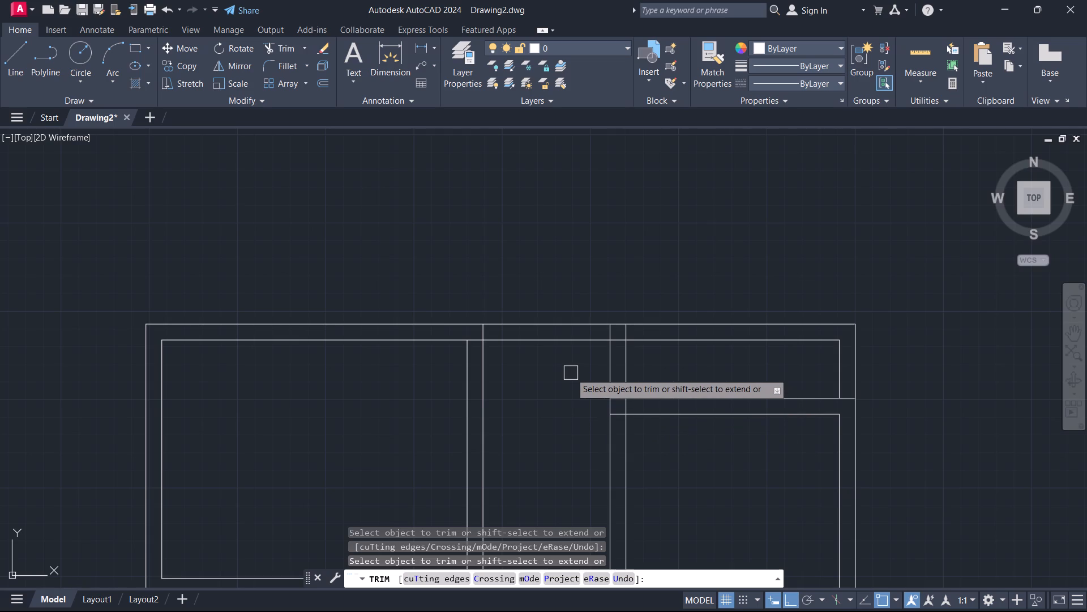
pyautogui.scroll(3, 637, 418)
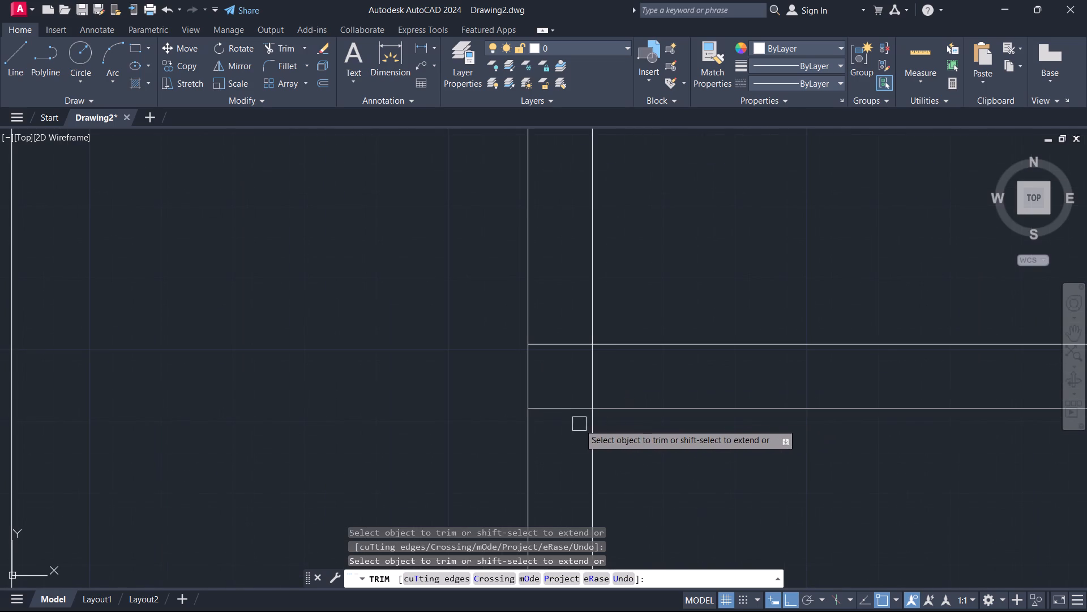
pyautogui.moveTo(572, 421); pyautogui.dragTo(563, 279)
# Trim away the inner top line from the dividing wall through the third room's upper strip, plus the strip's inner right vertical line.
pyautogui.scroll(-4, 597, 360)
pyautogui.scroll(2, 630, 440)
pyautogui.moveTo(662, 381); pyautogui.dragTo(670, 476, button='middle')
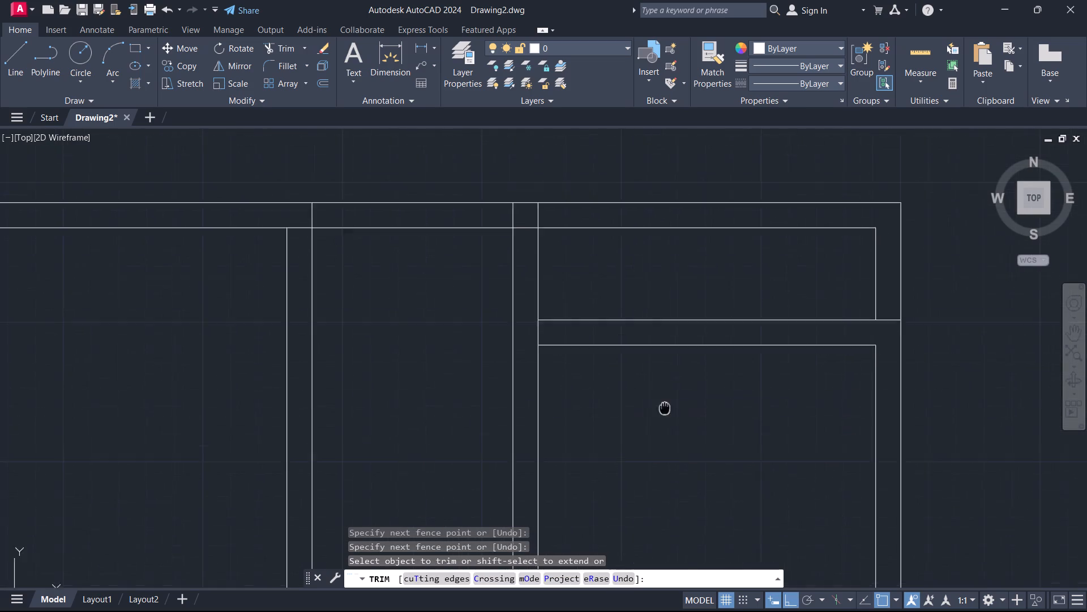
pyautogui.moveTo(670, 476); pyautogui.dragTo(670, 504, button='middle')
pyautogui.click(528, 334)
pyautogui.click(592, 329)
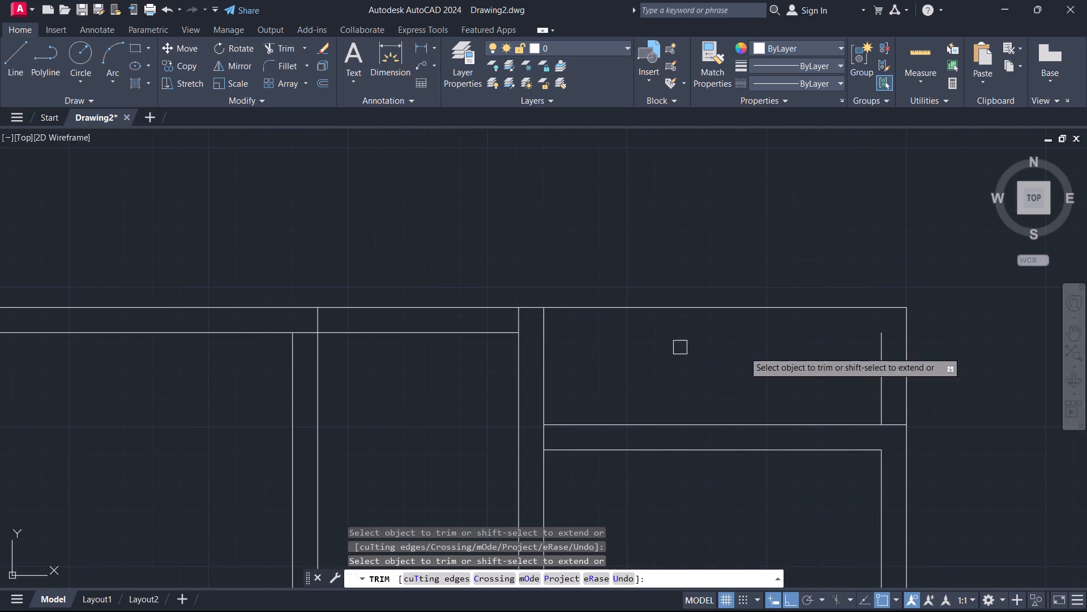
pyautogui.click(882, 374)
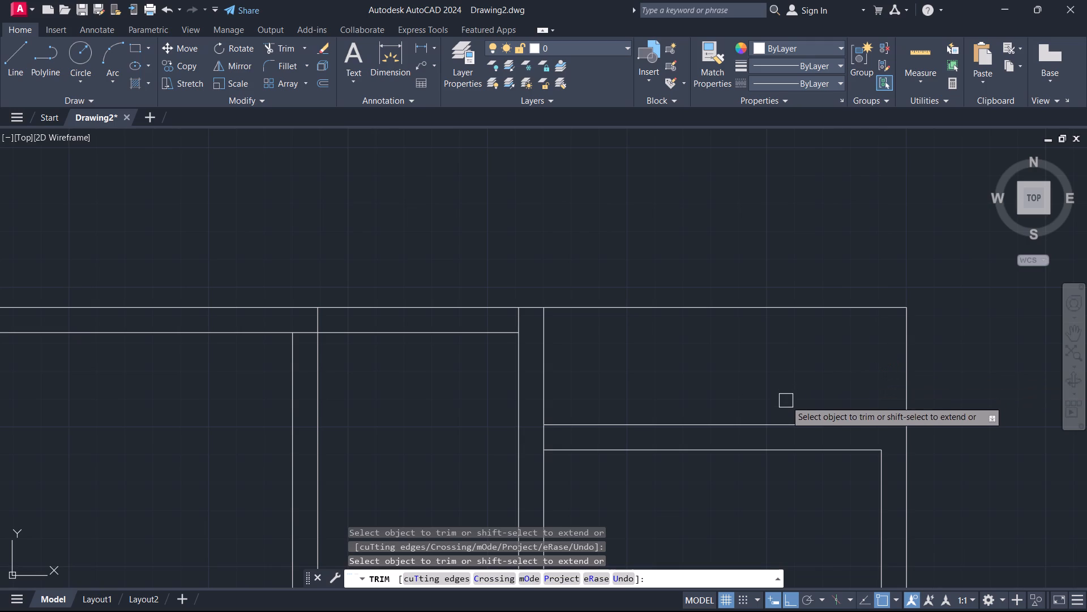
pyautogui.press('Escape')
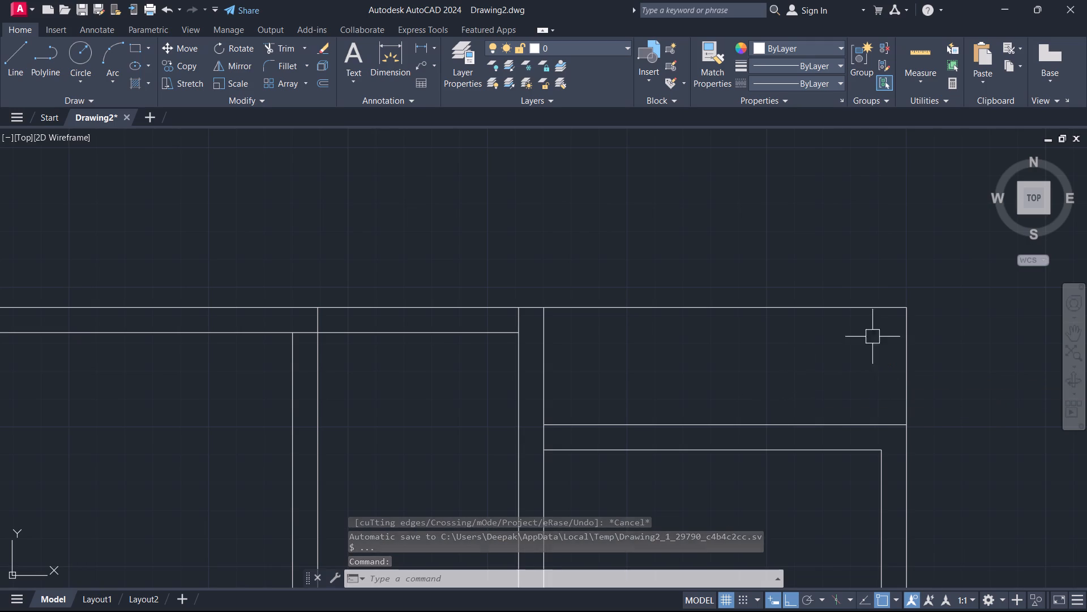
# Offset the third room's inner top line 10'1 downward.
pyautogui.scroll(-2, 687, 394)
pyautogui.moveTo(672, 451); pyautogui.dragTo(607, 282, button='middle')
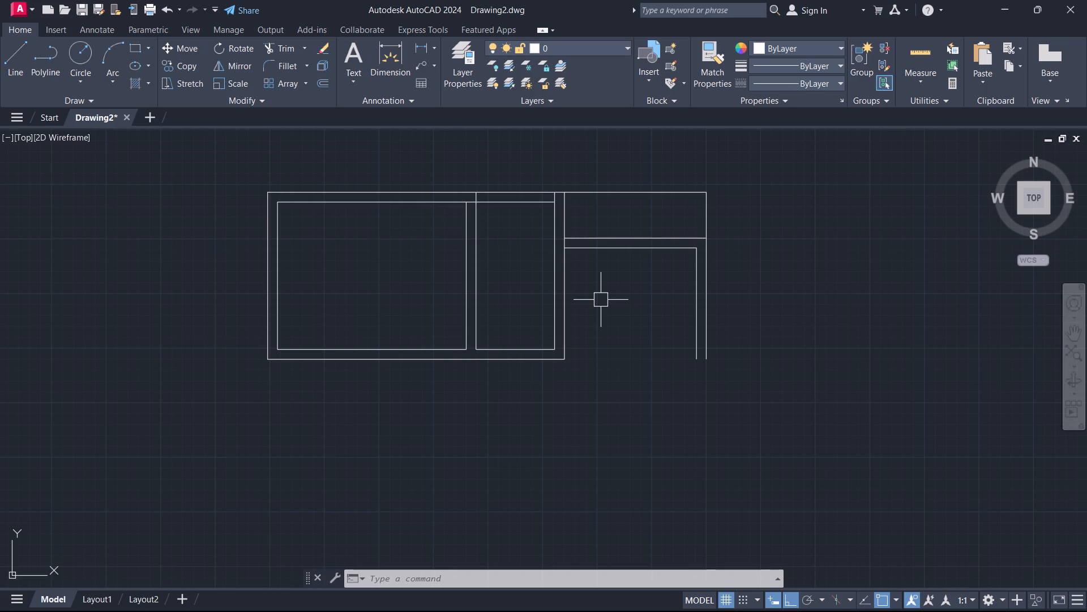
pyautogui.write('o')
pyautogui.press('space')
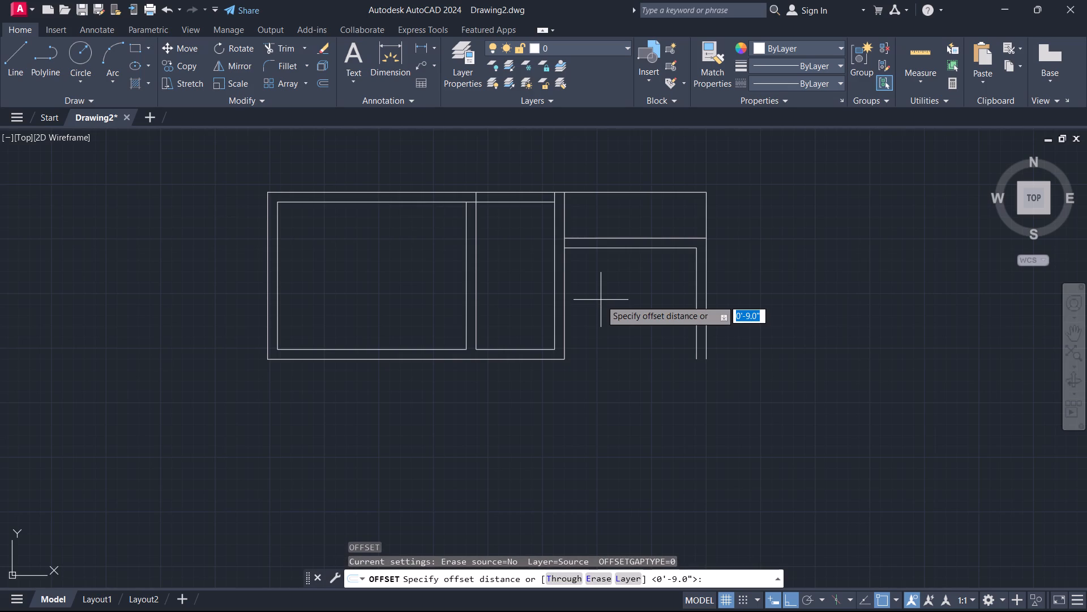
pyautogui.write("10'")
pyautogui.press('1')
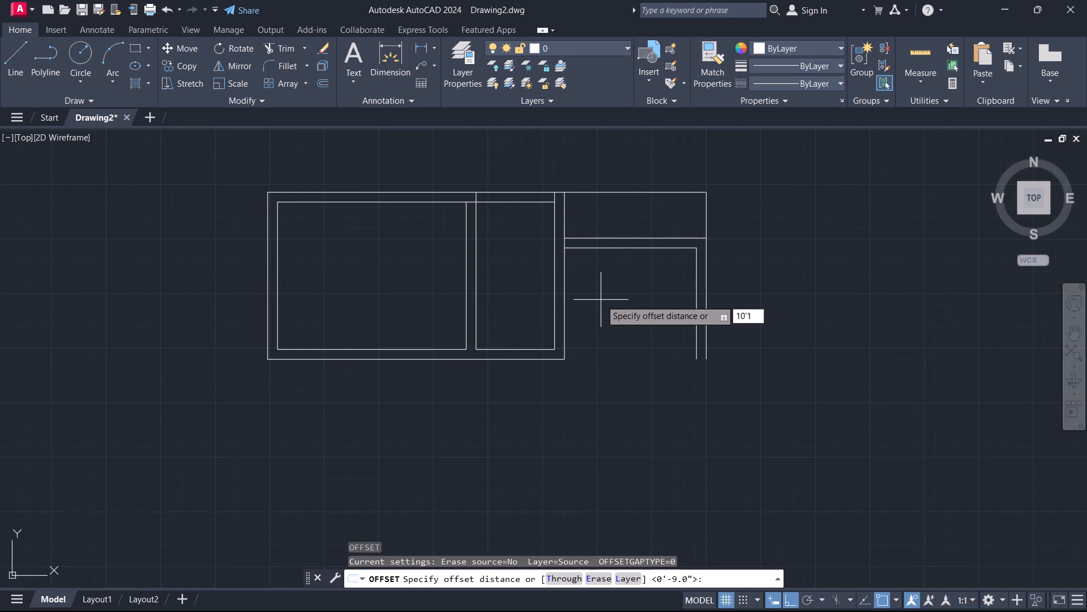
pyautogui.press('Return')
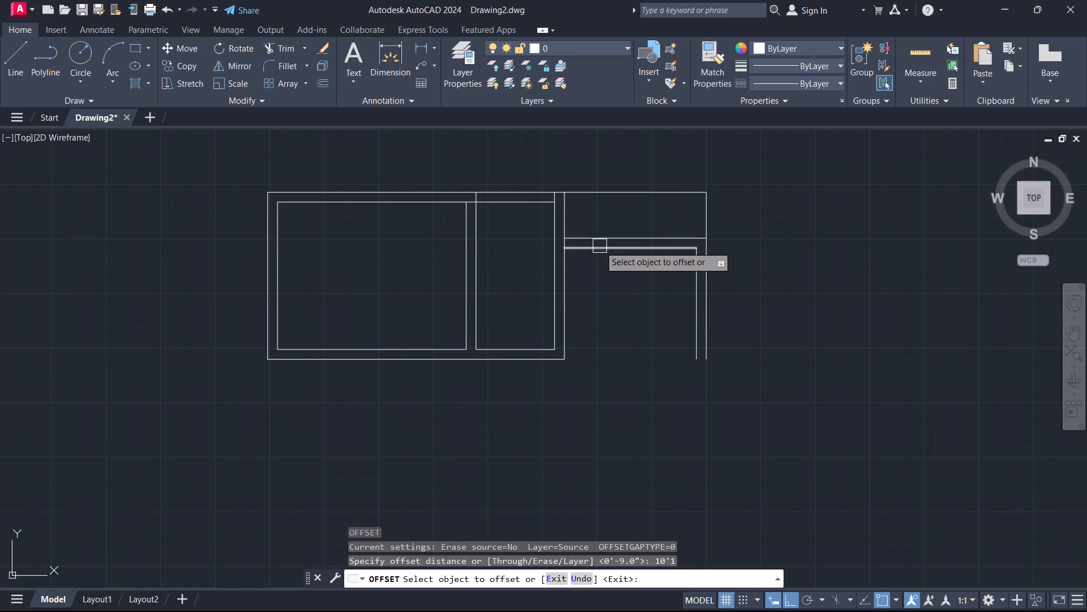
pyautogui.click(600, 248)
pyautogui.click(618, 313)
pyautogui.press('Escape')
# Measure the vertical gap between the third room's new lower line and the adjacent outer bottom wall corner.
pyautogui.scroll(-1, 627, 330)
pyautogui.moveTo(628, 331); pyautogui.dragTo(628, 256, button='middle')
pyautogui.scroll(1, 625, 268)
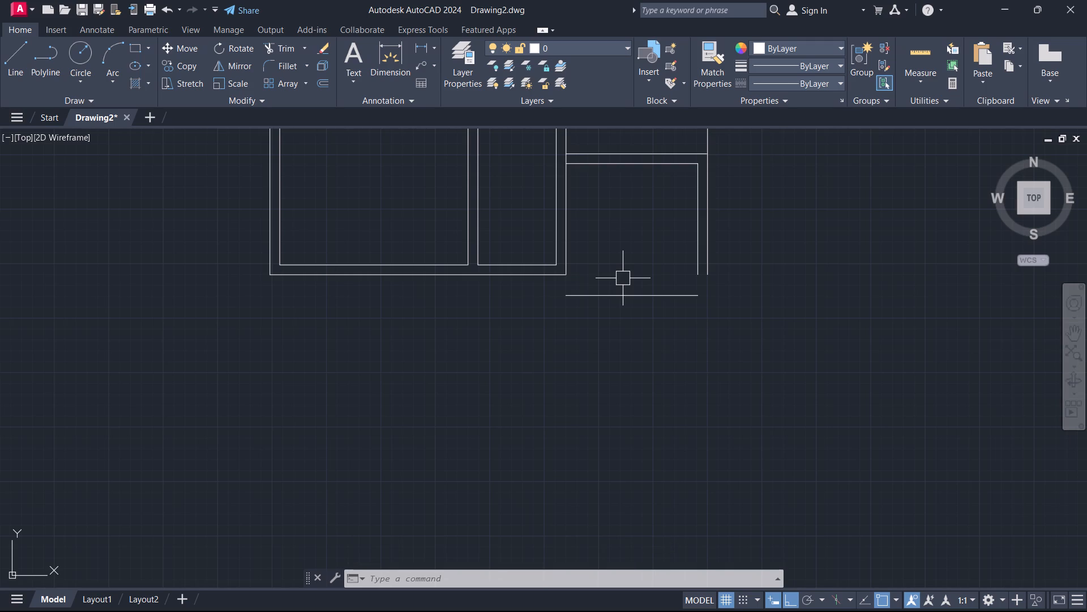
pyautogui.press('Escape')
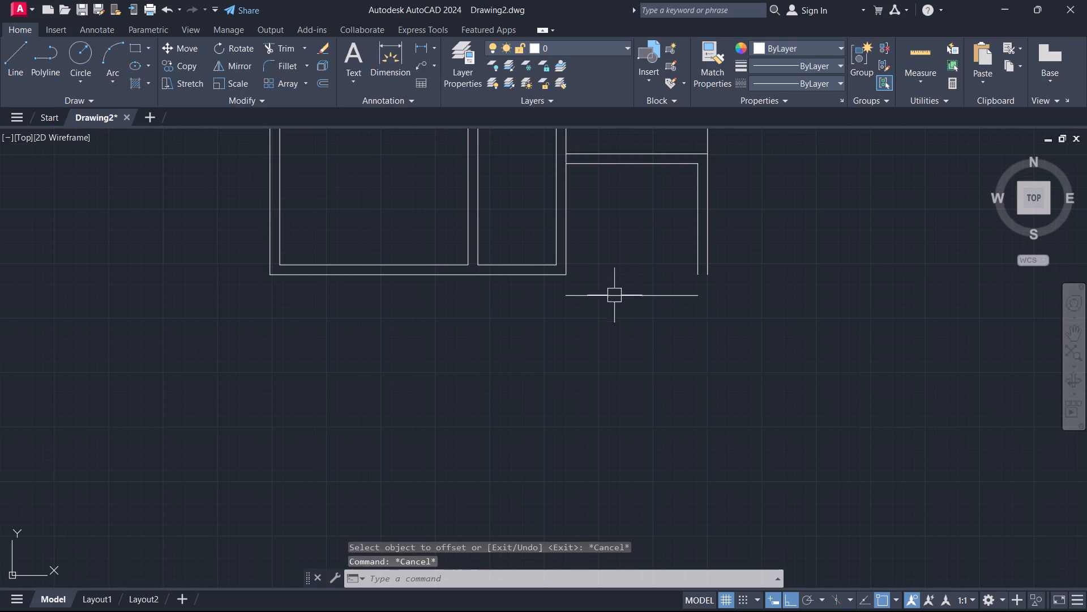
pyautogui.write('di')
pyautogui.press('space')
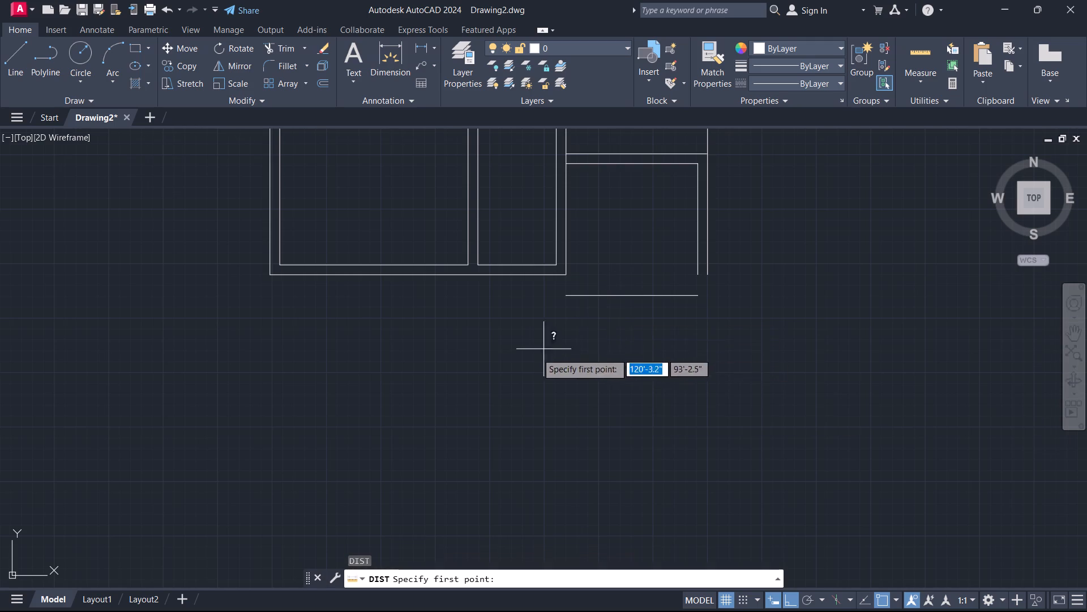
pyautogui.scroll(2, 537, 353)
pyautogui.click(617, 240)
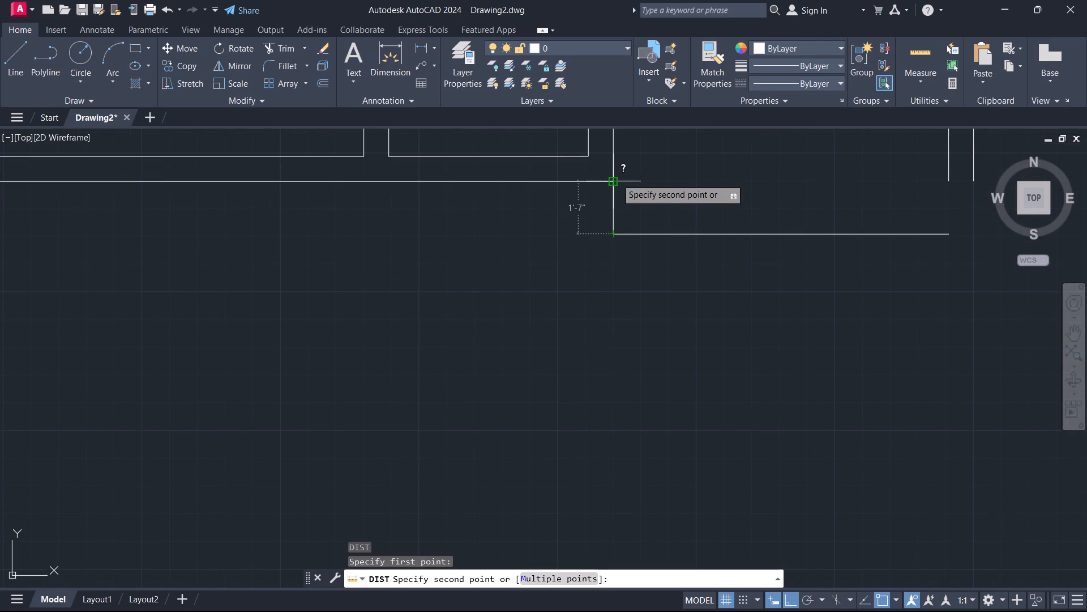
pyautogui.press('Escape')
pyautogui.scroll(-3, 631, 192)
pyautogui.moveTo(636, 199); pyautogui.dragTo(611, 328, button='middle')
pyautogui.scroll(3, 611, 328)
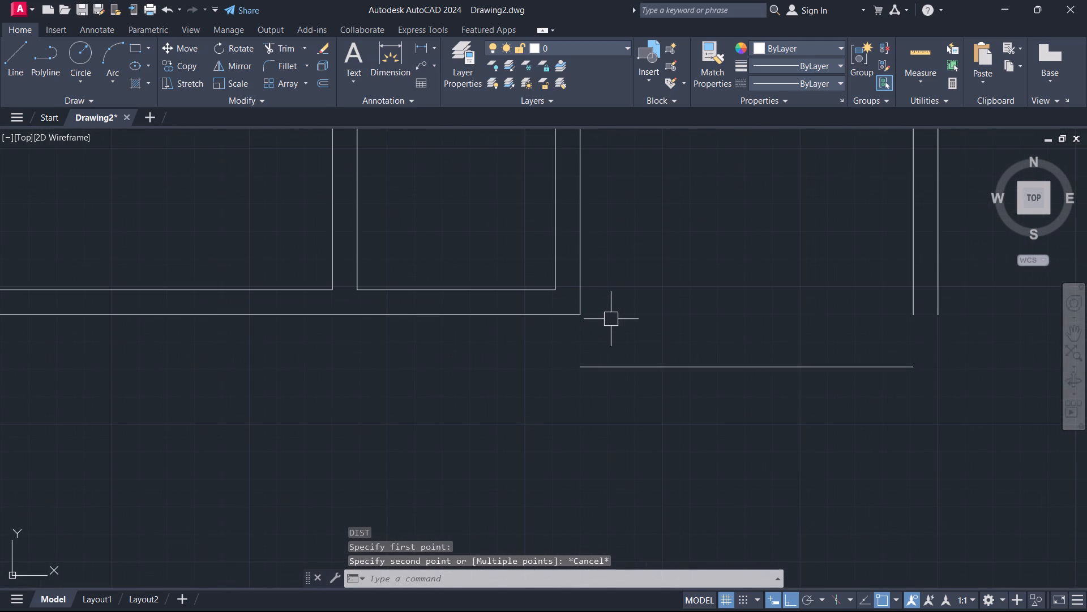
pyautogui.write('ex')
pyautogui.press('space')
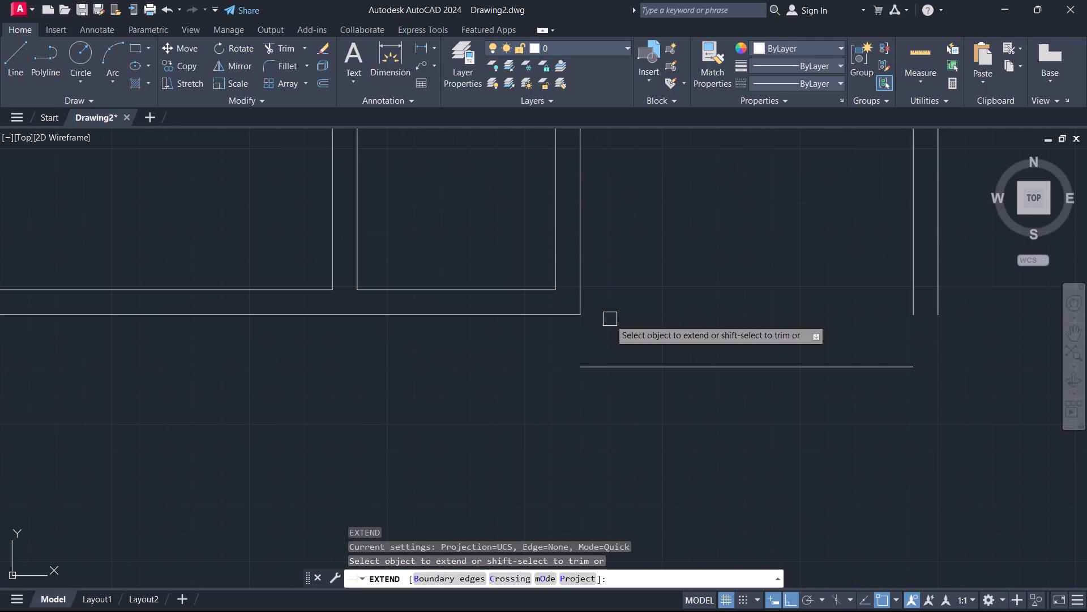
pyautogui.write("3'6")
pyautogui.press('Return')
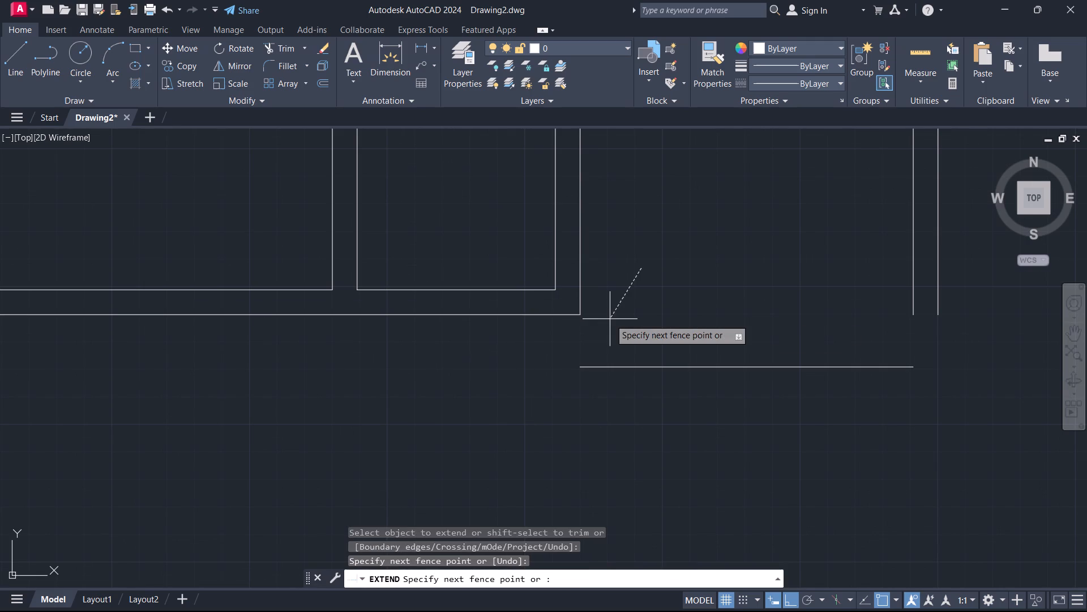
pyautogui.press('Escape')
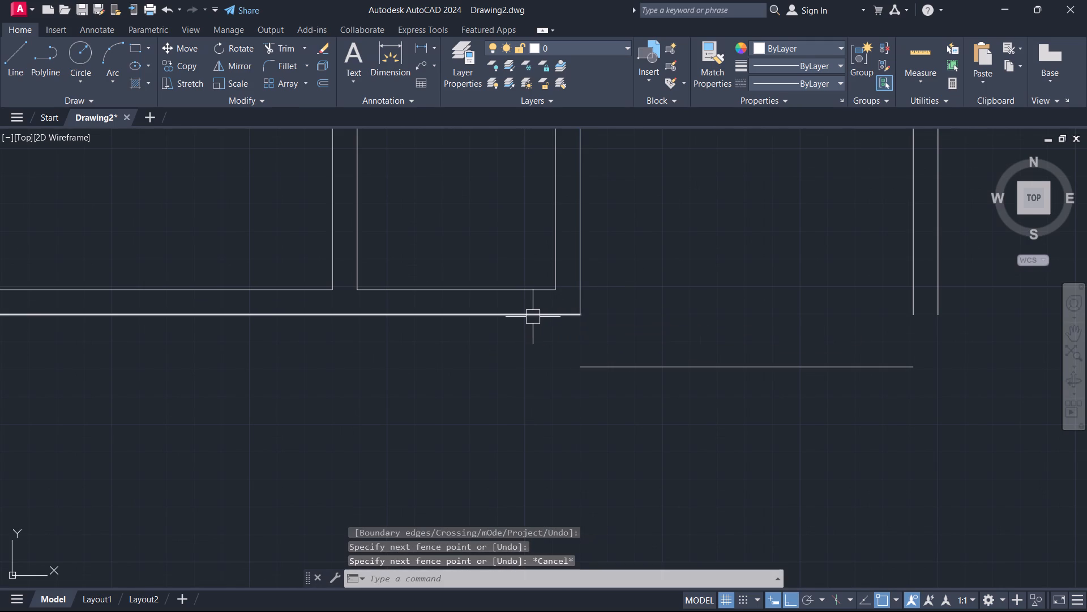
# Offset the outer bottom wall line of the first two rooms 3'6 downward.
pyautogui.write('o 3')
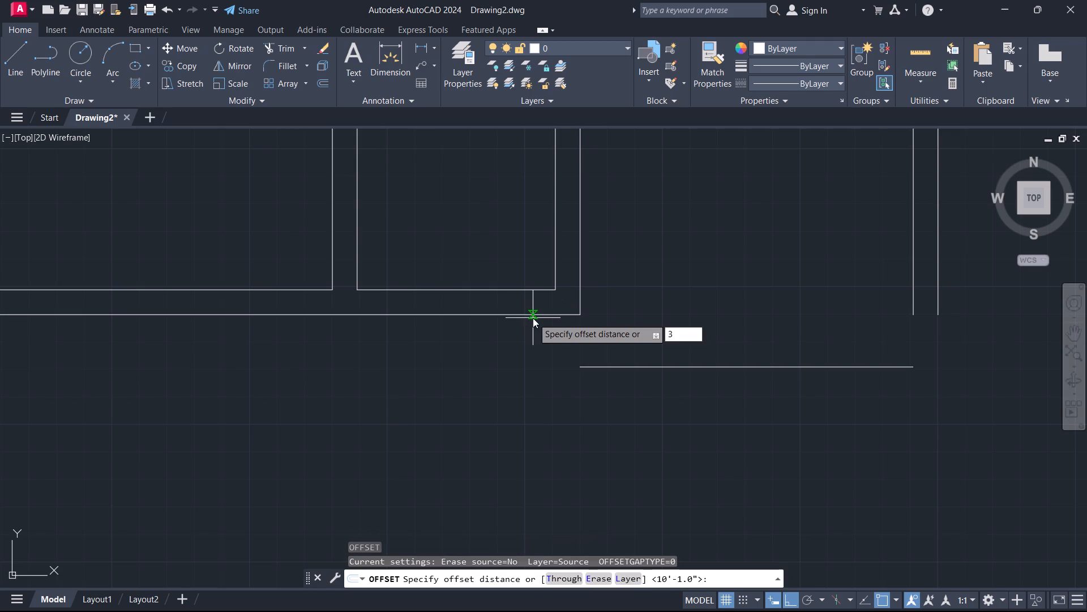
pyautogui.write("'6")
pyautogui.press('Return')
pyautogui.click(412, 317)
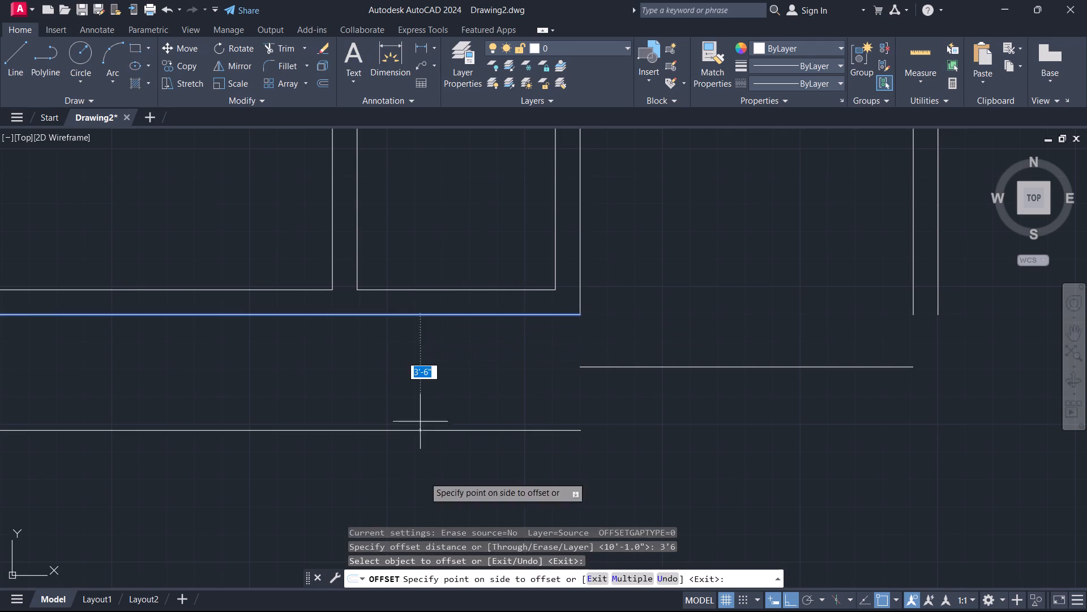
pyautogui.click(433, 503)
pyautogui.scroll(-2, 439, 499)
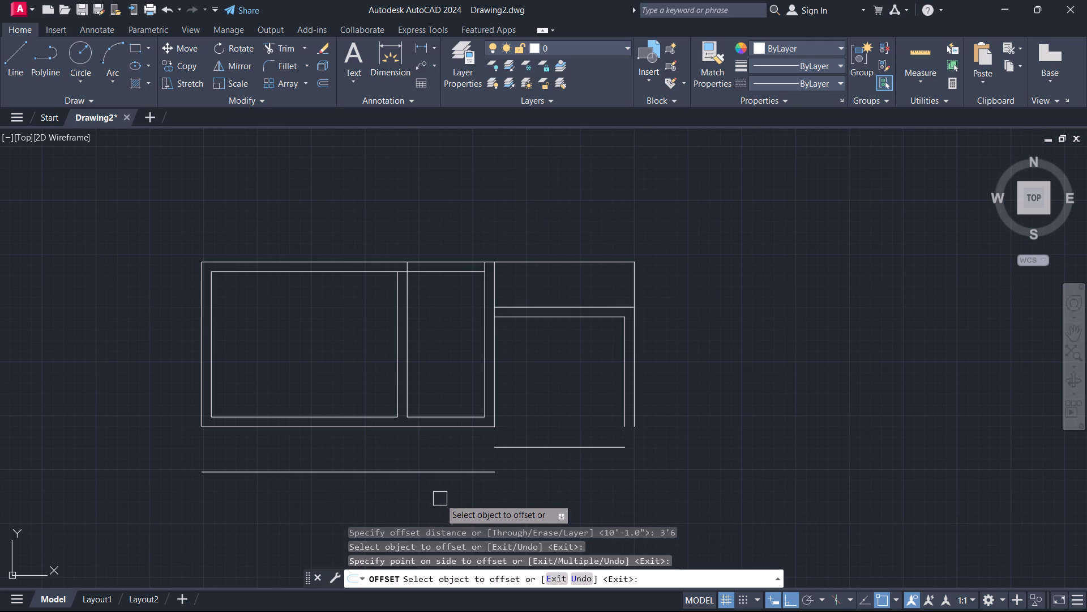
pyautogui.press('Escape')
# Fillet the new bottom line with the third room's inner right vertical line into a sharp corner.
pyautogui.write('f')
pyautogui.press('space')
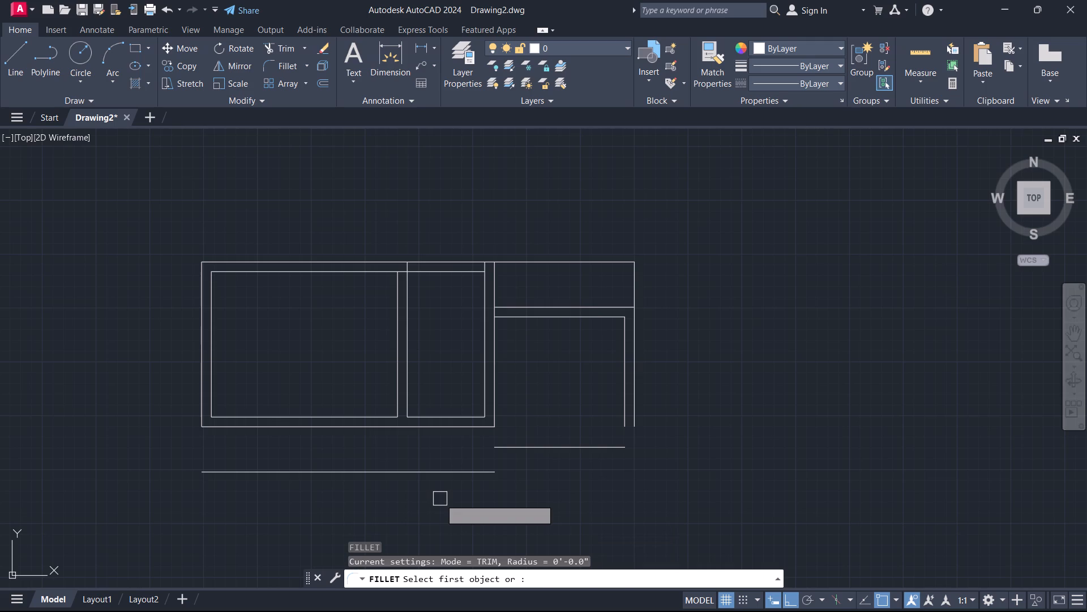
pyautogui.click(434, 470)
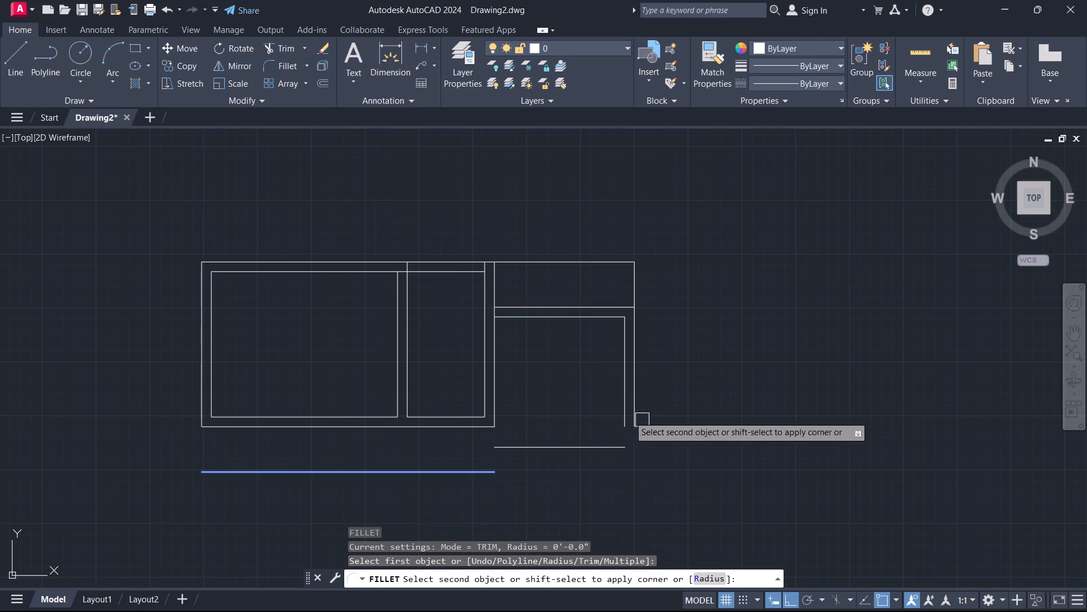
pyautogui.click(619, 409)
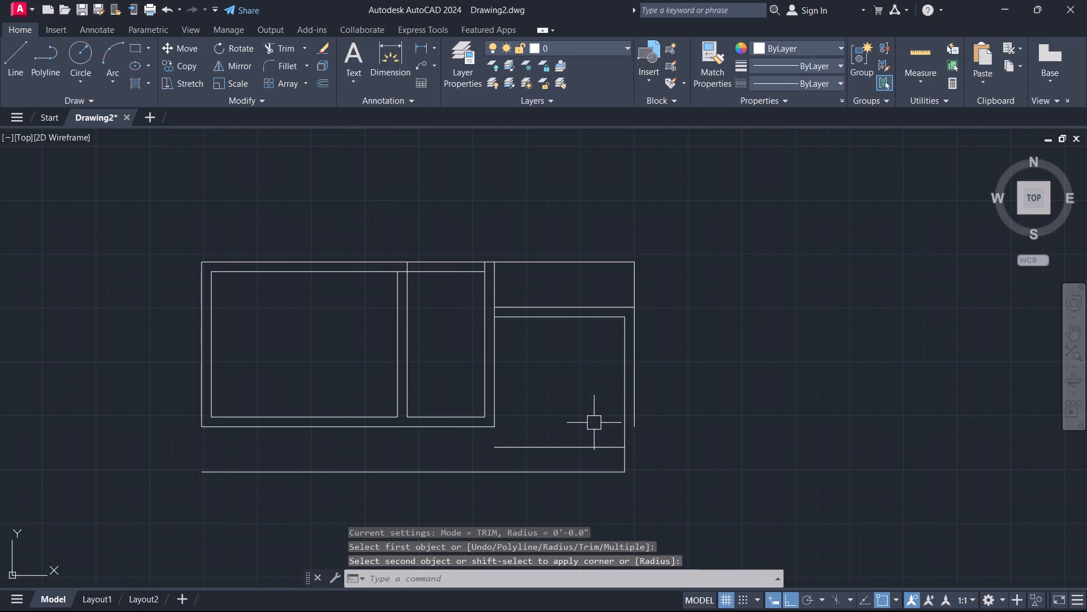
pyautogui.press('Escape')
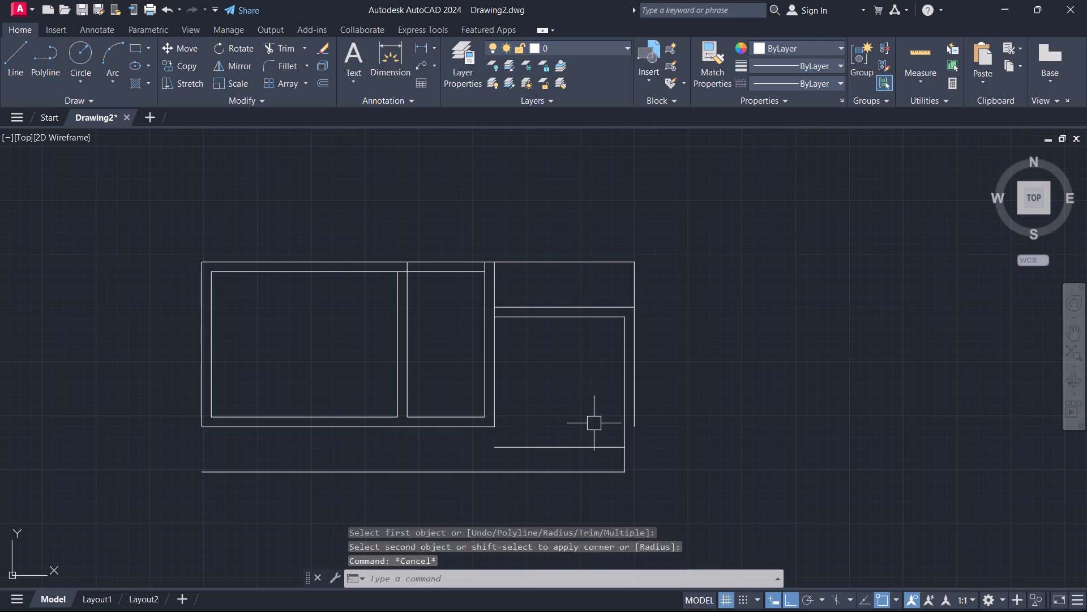
pyautogui.press('Escape')
# Offset the third room's inner top line 11'7 downward.
pyautogui.write('o 11')
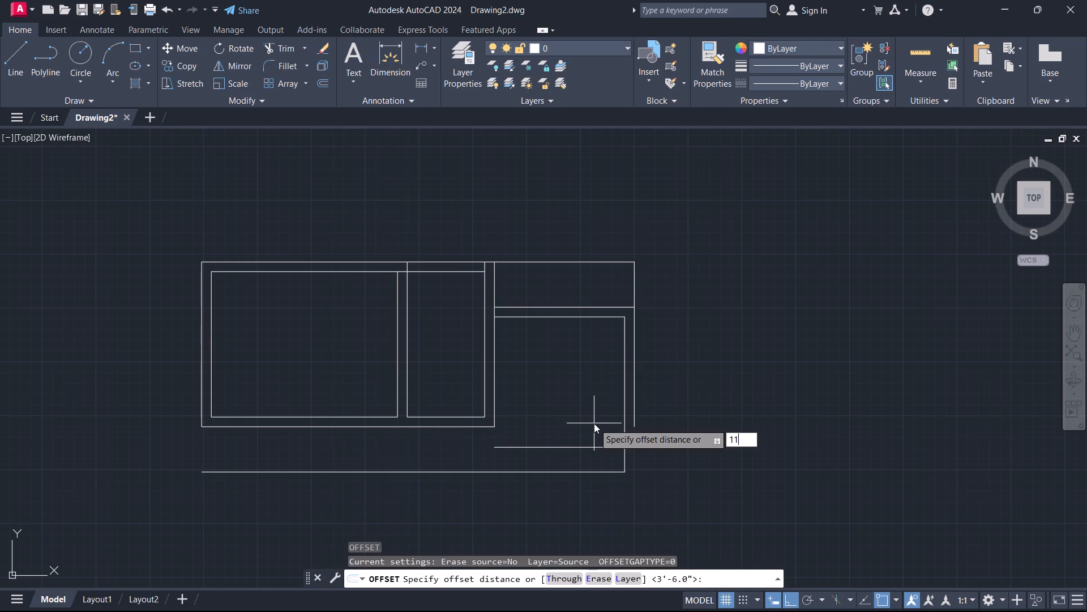
pyautogui.write("'7")
pyautogui.press('Return')
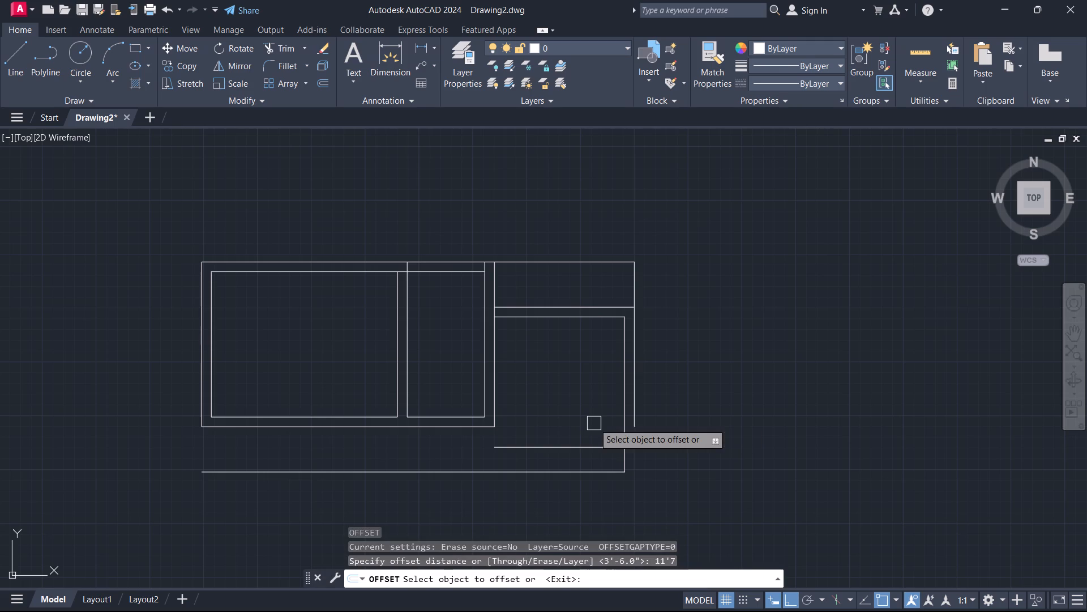
pyautogui.click(557, 324)
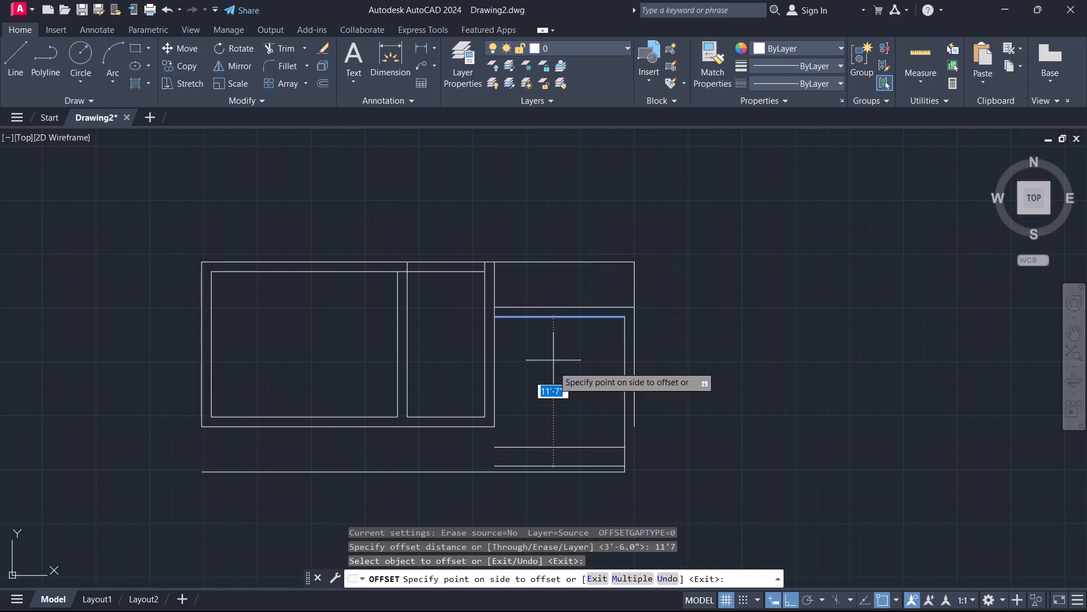
pyautogui.click(555, 390)
pyautogui.scroll(1, 563, 415)
pyautogui.moveTo(563, 415); pyautogui.dragTo(649, 361, button='middle')
pyautogui.scroll(1, 649, 361)
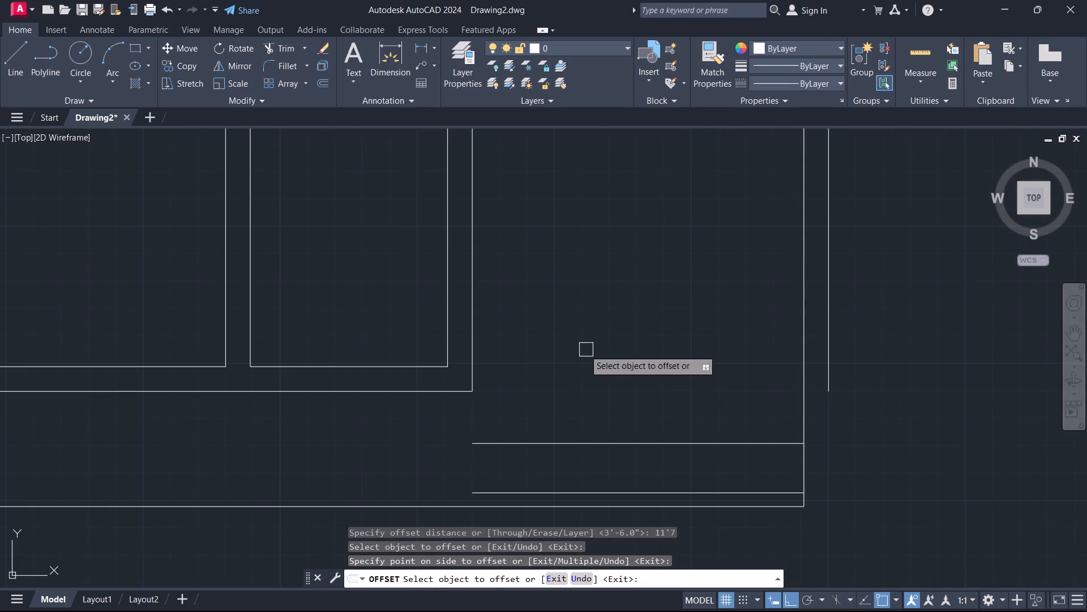
# Measure the vertical gap between the third room's new lower line and the outer bottom wall corner of the adjacent rooms.
pyautogui.press('Escape')
pyautogui.write('di')
pyautogui.press('space')
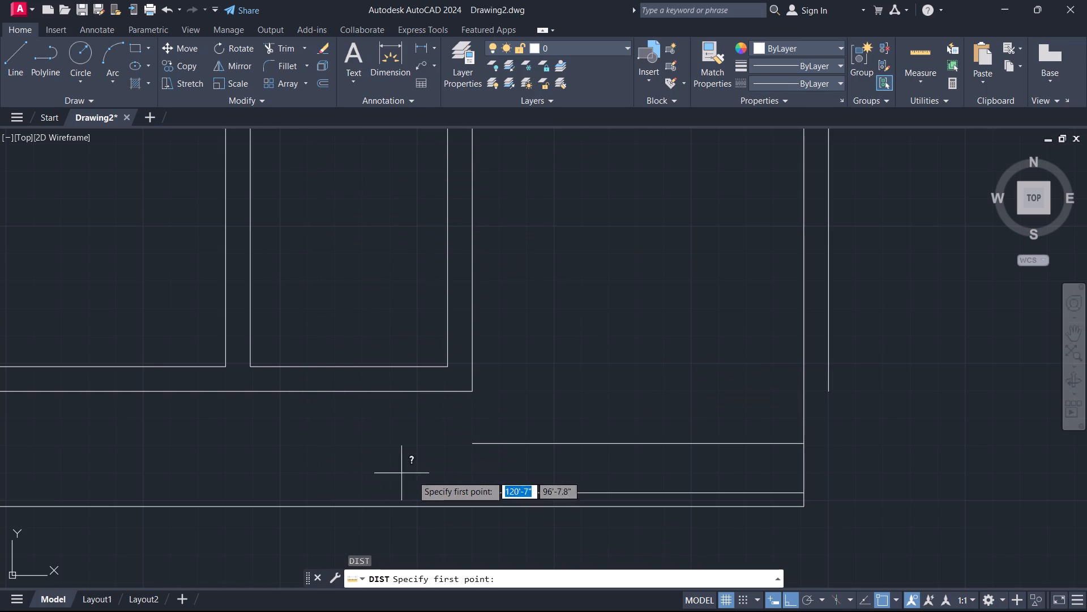
pyautogui.click(469, 489)
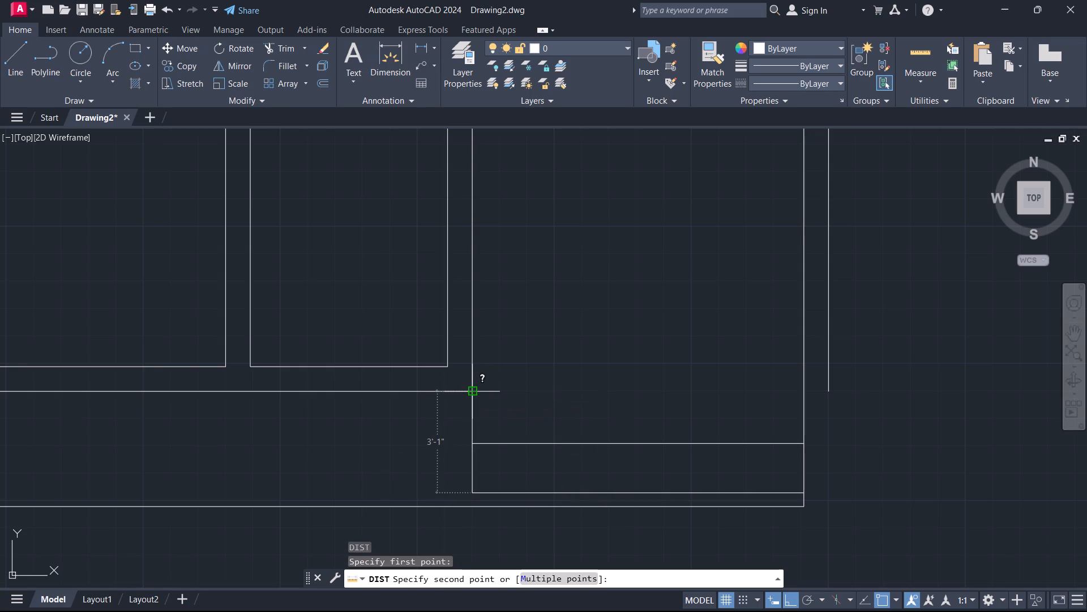
pyautogui.press('Escape')
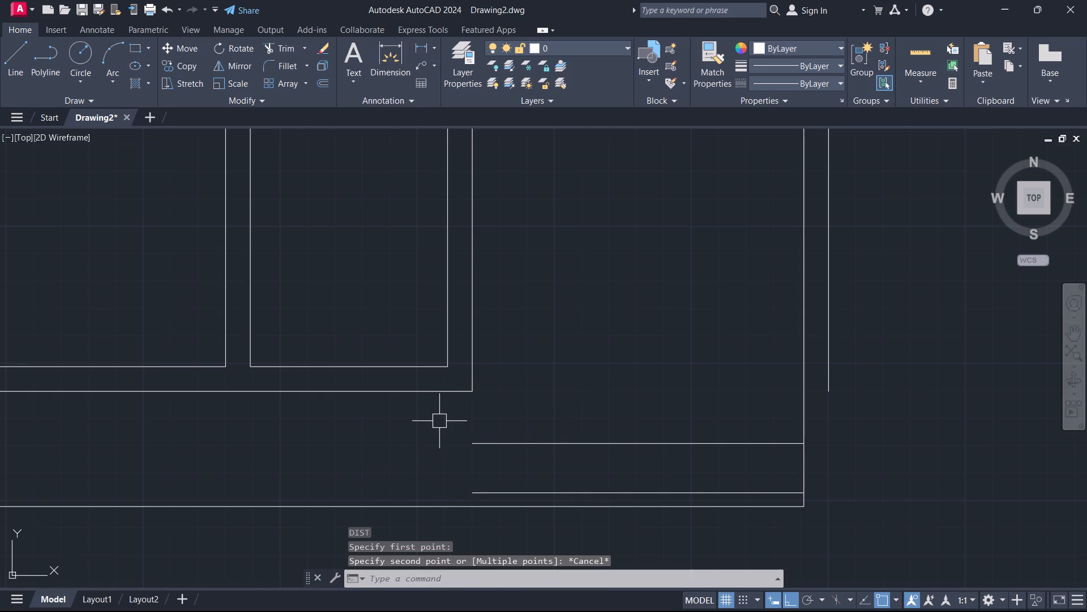
# Trim away the upper of the two short horizontal lines near the bottom of the third room.
pyautogui.write('tr')
pyautogui.press('space')
pyautogui.click(690, 432)
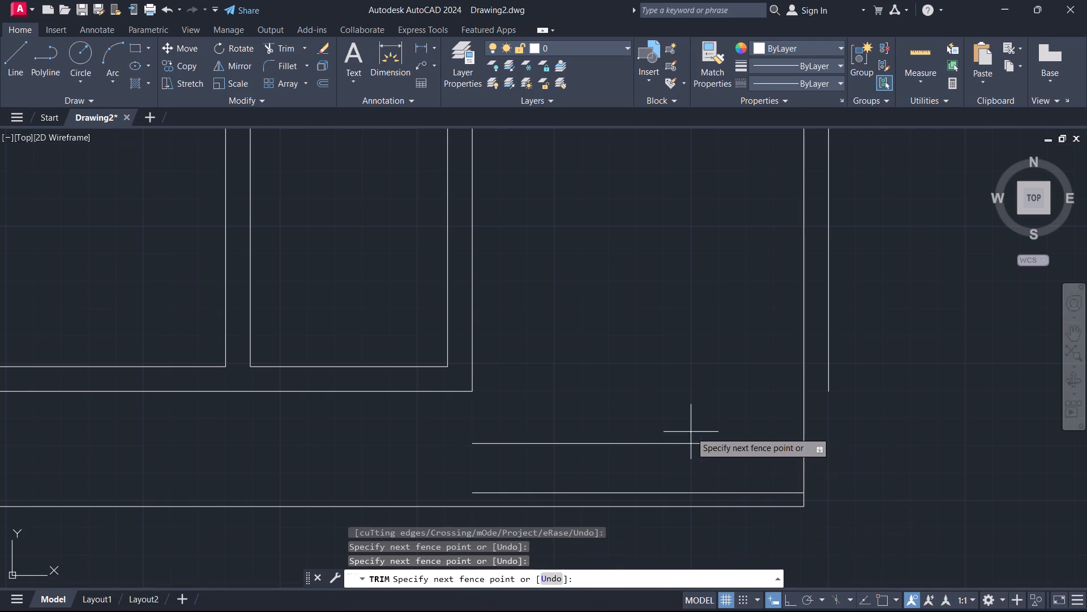
pyautogui.click(567, 460)
pyautogui.scroll(-3, 555, 359)
pyautogui.moveTo(551, 350); pyautogui.dragTo(616, 293, button='middle')
pyautogui.scroll(1, 618, 297)
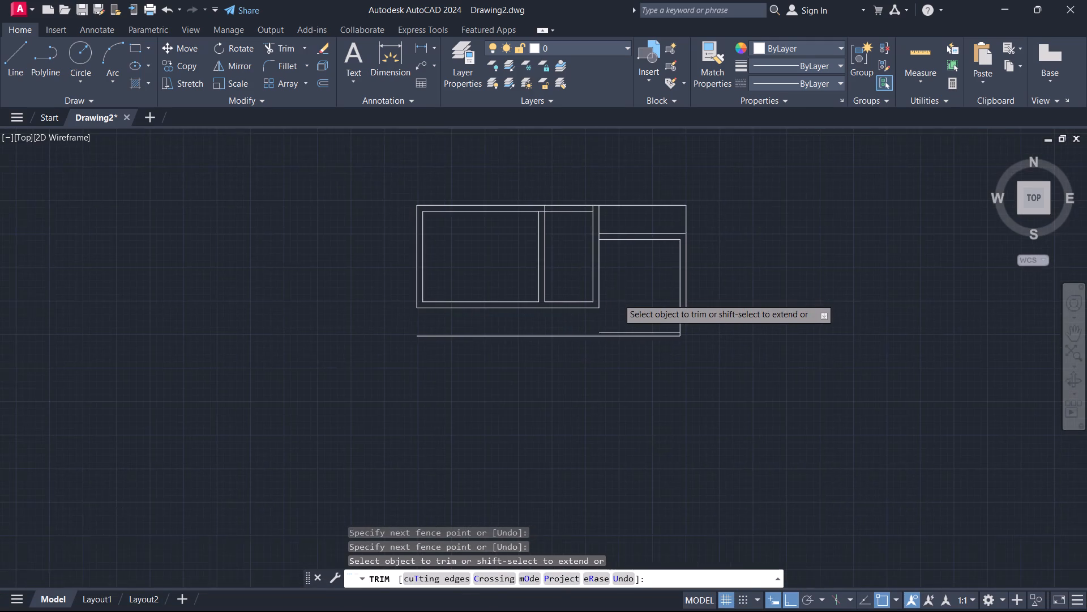
pyautogui.scroll(2, 618, 300)
pyautogui.press('Escape')
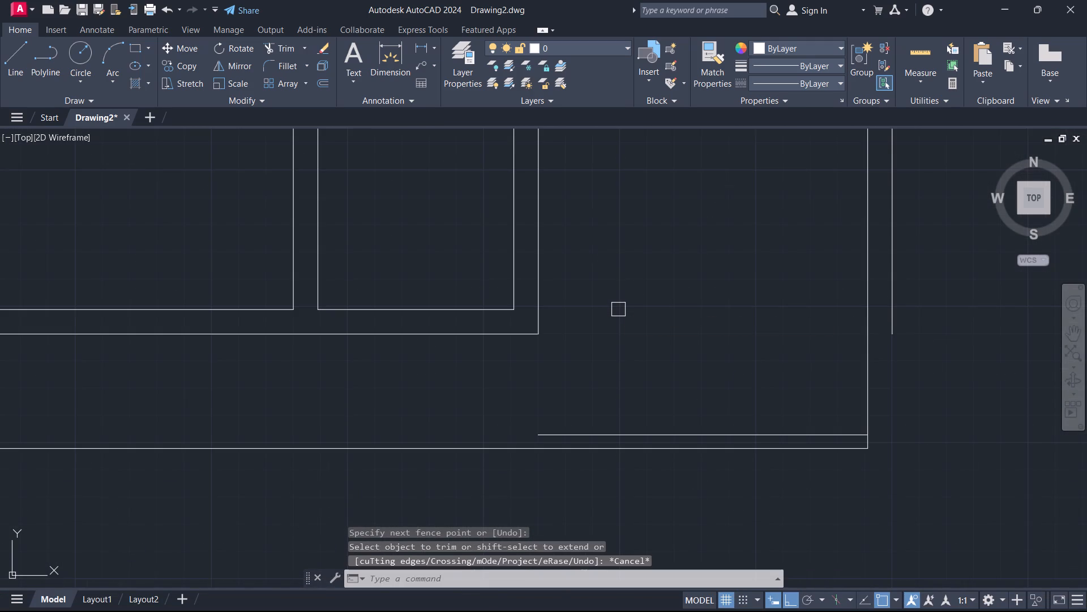
# Measure the gap between the third room's lower line and the long bottom line beneath it.
pyautogui.write('di')
pyautogui.press('space')
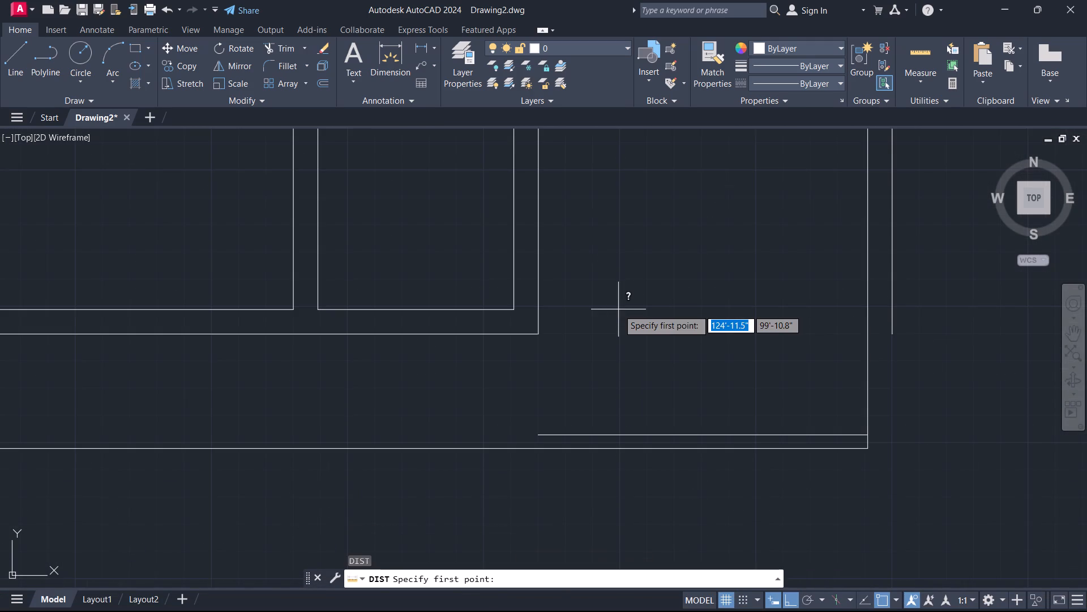
pyautogui.click(664, 435)
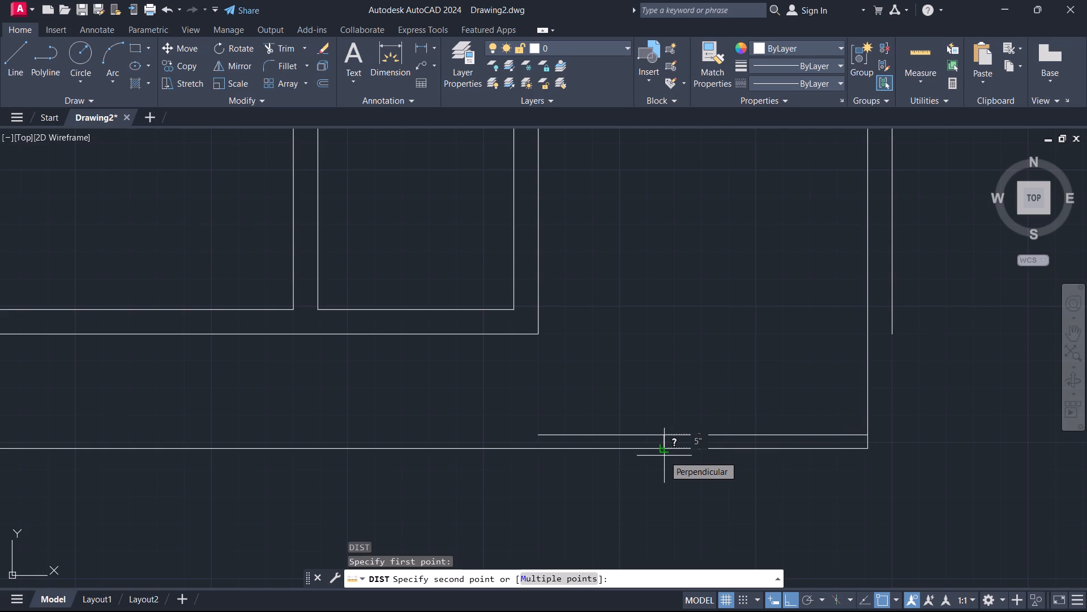
pyautogui.press('Escape')
# Trim away the long bottom line that runs beneath all three rooms.
pyautogui.write('tr')
pyautogui.press('space')
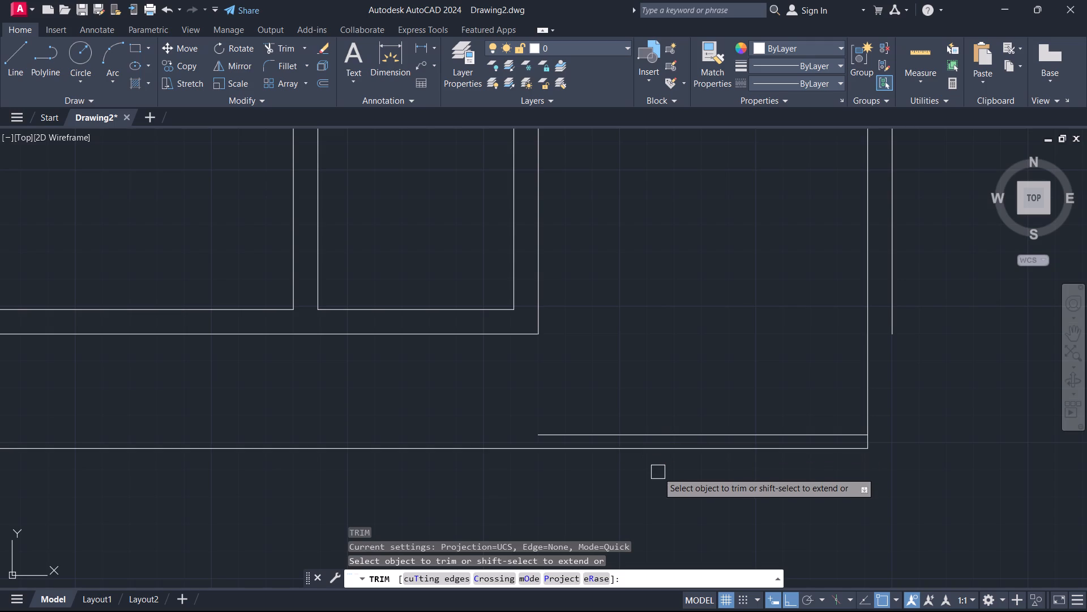
pyautogui.click(634, 451)
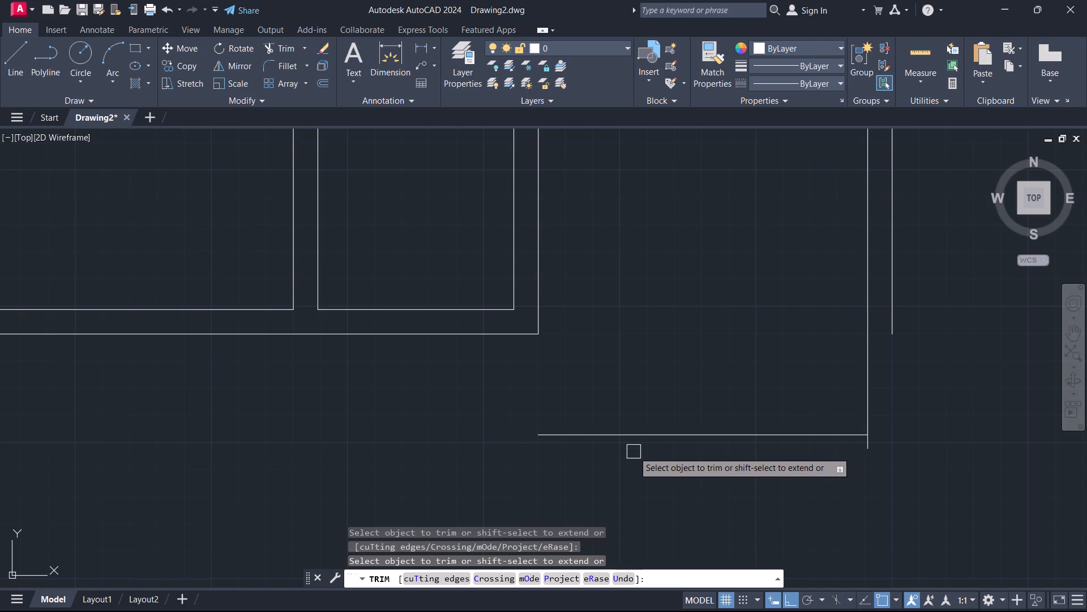
pyautogui.scroll(-1, 657, 499)
pyautogui.press('Escape')
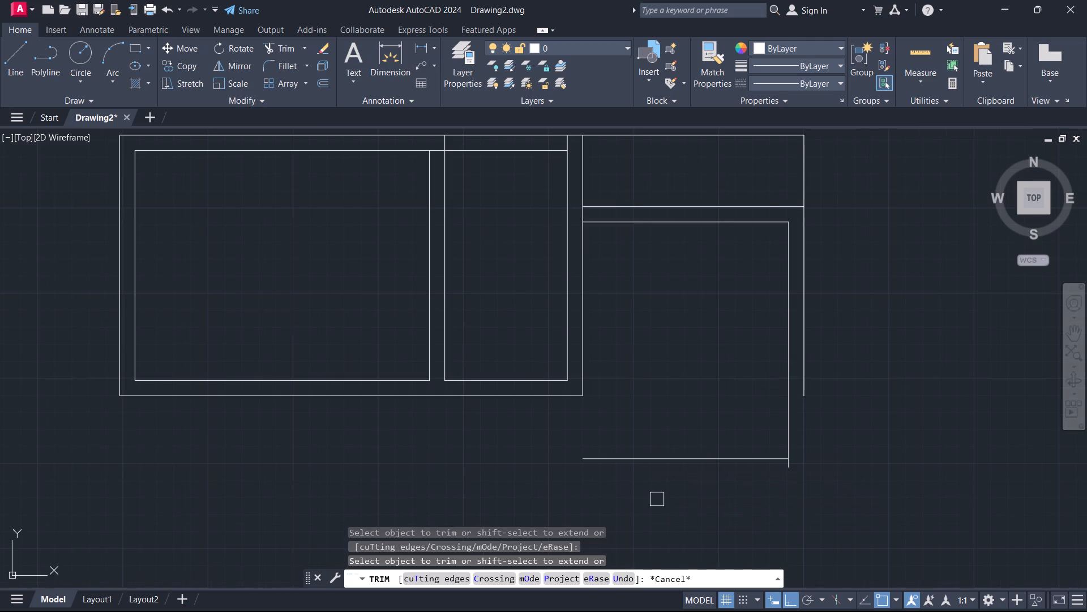
# Offset the third room's inner bottom line 9 inches downward to form the outer face of its bottom wall.
pyautogui.write('o')
pyautogui.press('space')
pyautogui.press('9')
pyautogui.press('Return')
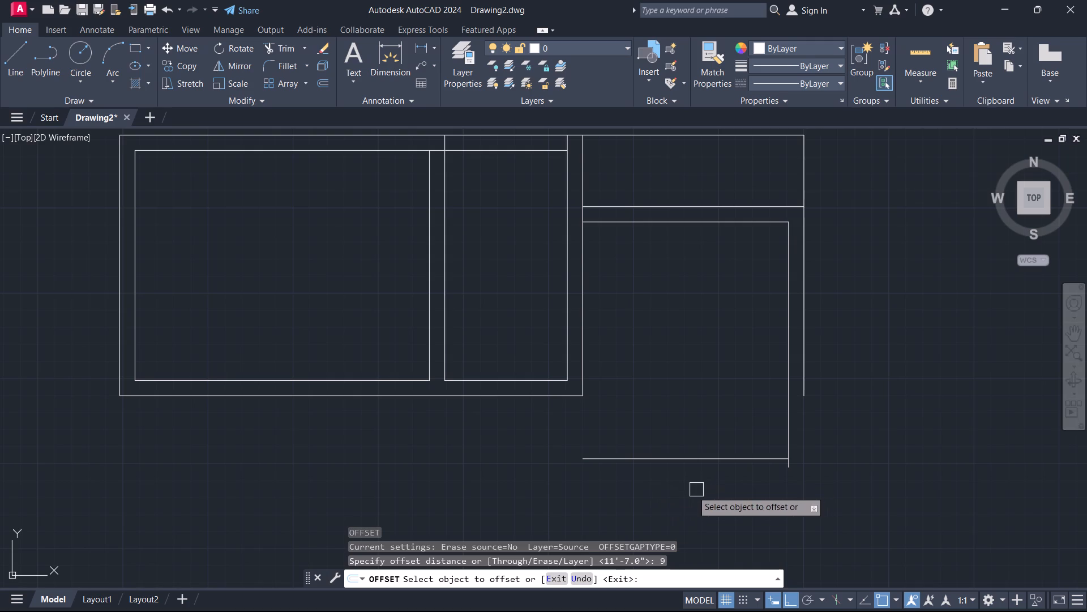
pyautogui.click(690, 465)
pyautogui.click(692, 515)
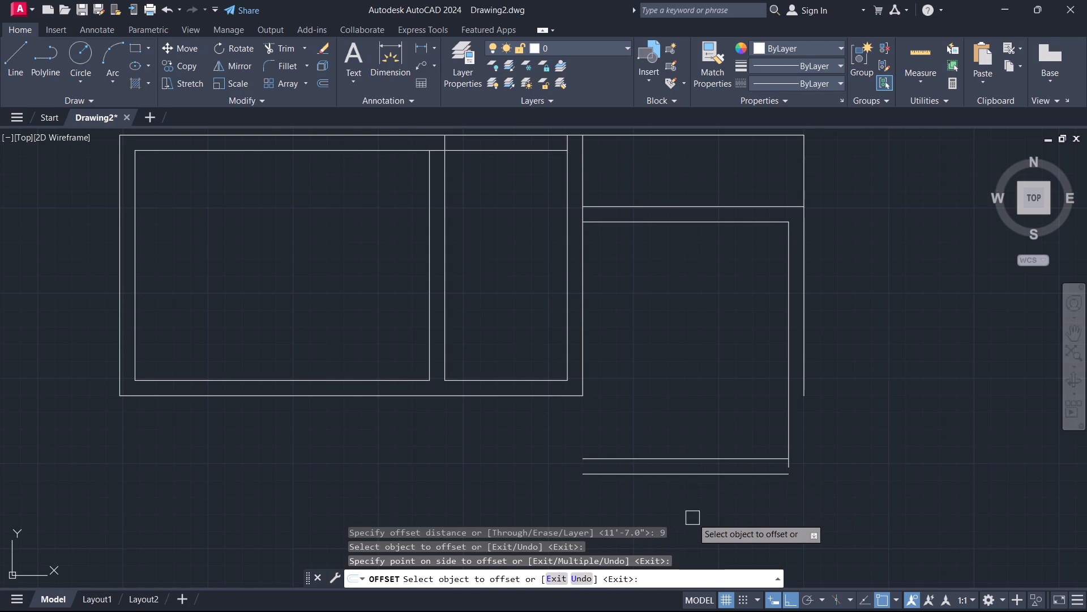
pyautogui.press('Escape')
# Fillet the third room's inner and outer bottom lines with the matching right wall lines into sharp corners.
pyautogui.write('f')
pyautogui.press('space')
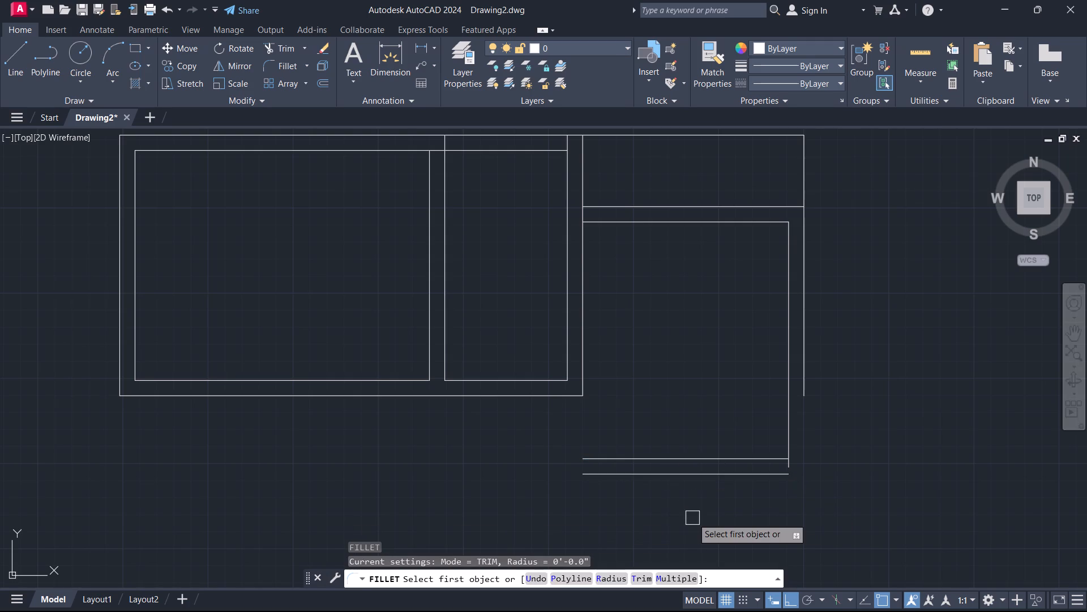
pyautogui.scroll(2, 741, 444)
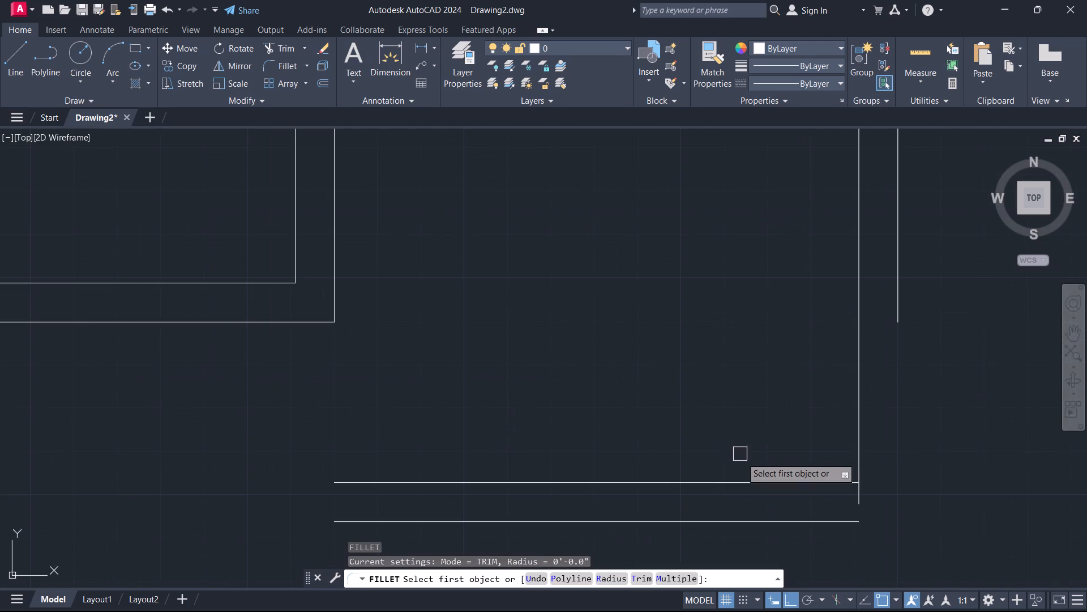
pyautogui.click(756, 477)
pyautogui.click(859, 435)
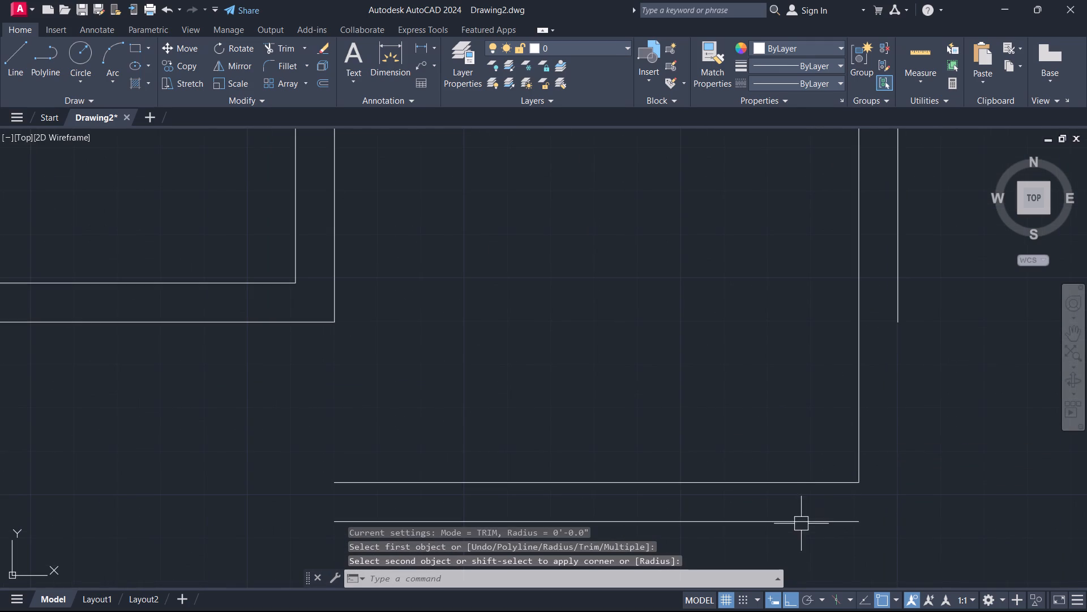
pyautogui.press('space')
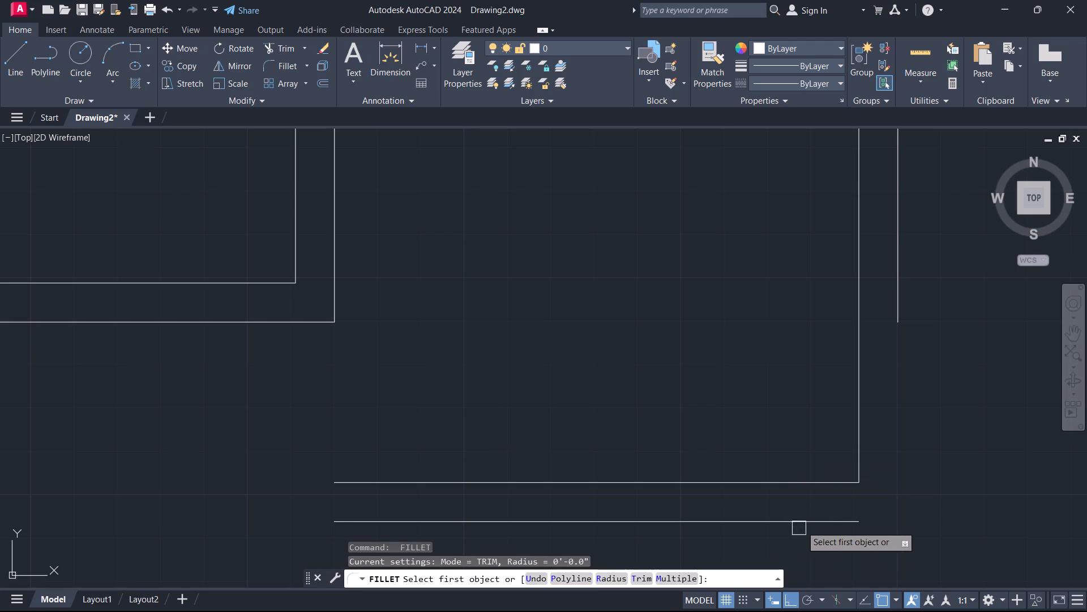
pyautogui.click(803, 525)
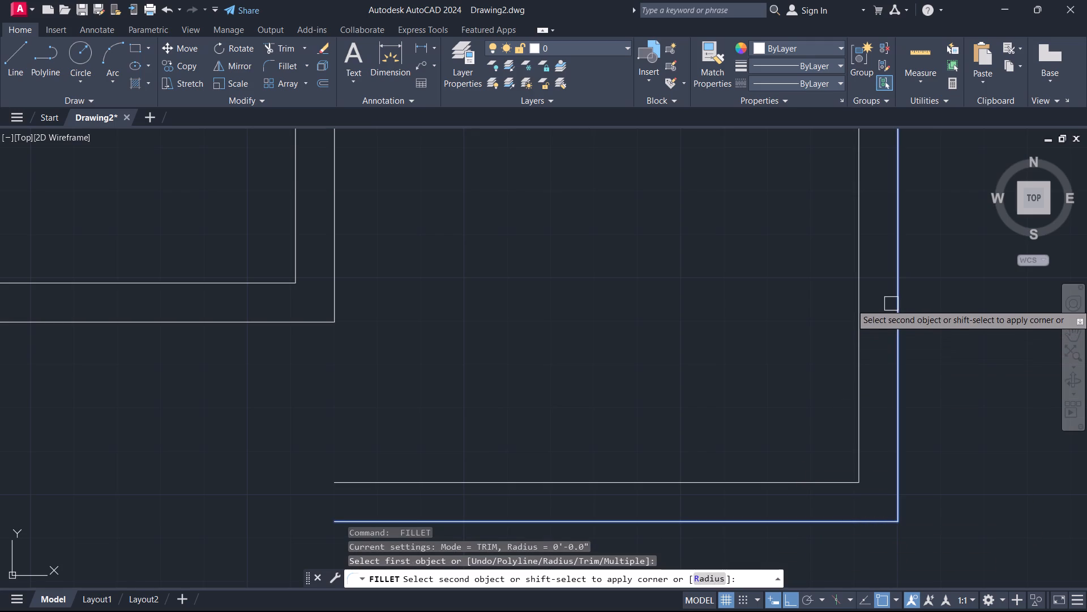
pyautogui.click(891, 304)
# Fillet the outer bottom line with the second room's inner right line, and the inner bottom line with the third room's inner left line.
pyautogui.scroll(-3, 691, 385)
pyautogui.moveTo(690, 385); pyautogui.dragTo(757, 422, button='middle')
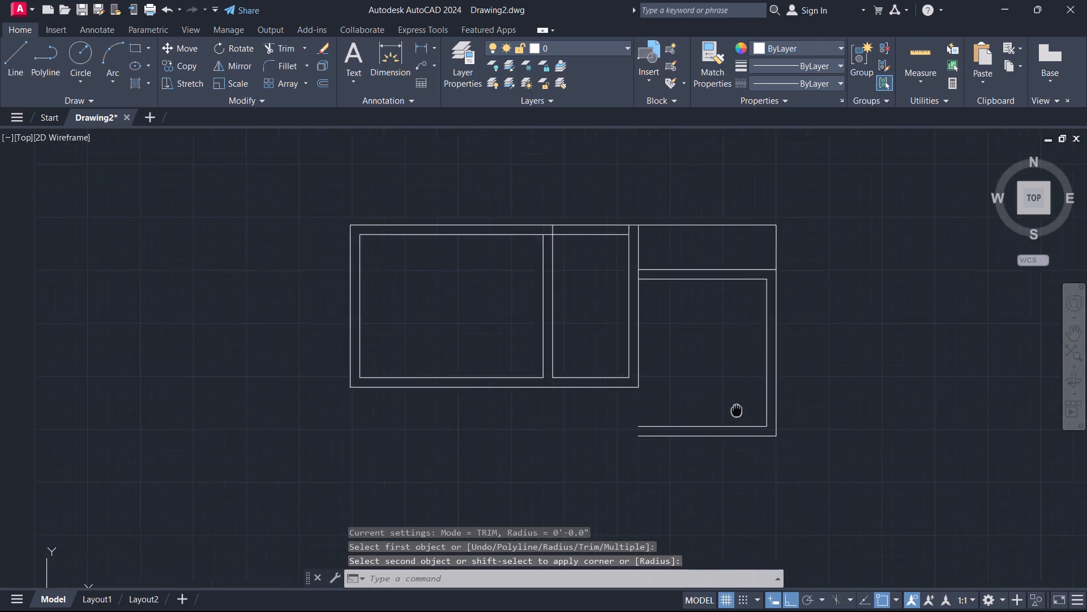
pyautogui.moveTo(757, 422); pyautogui.dragTo(793, 423, button='middle')
pyautogui.scroll(2, 793, 423)
pyautogui.press('space')
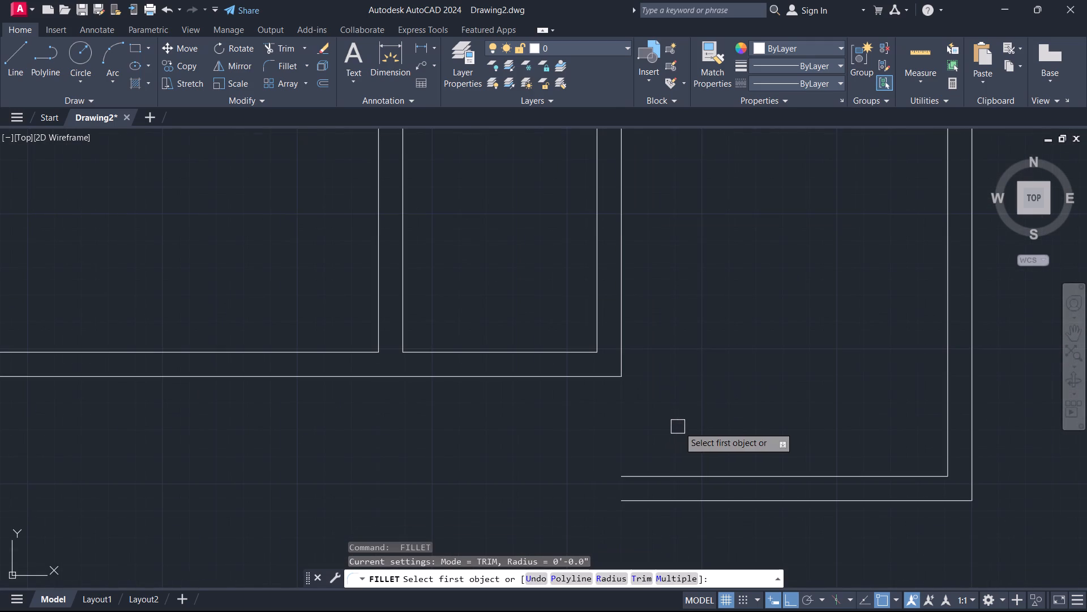
pyautogui.click(595, 325)
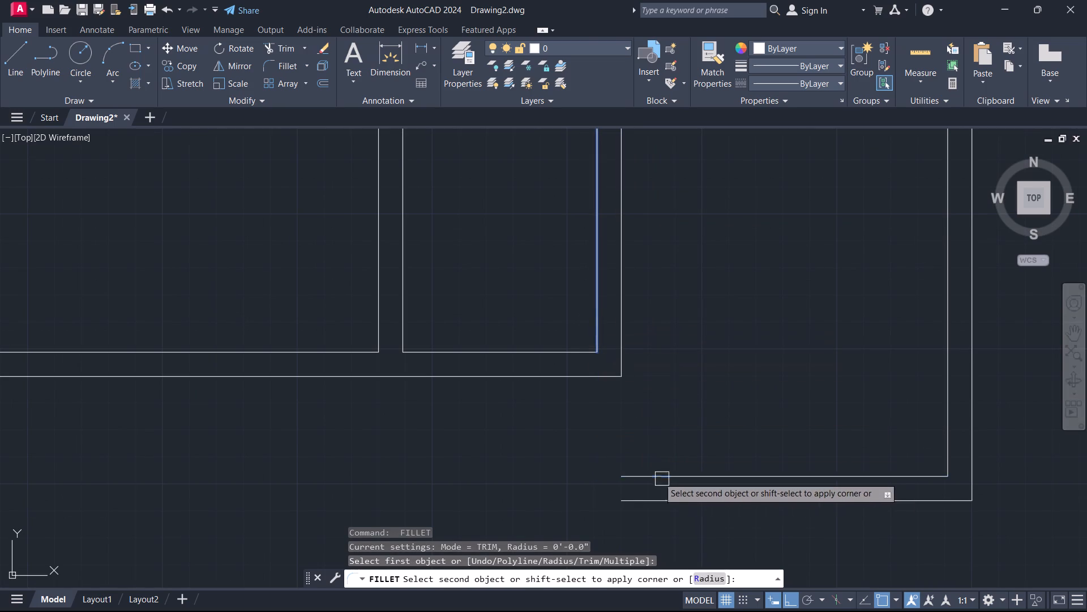
pyautogui.click(656, 501)
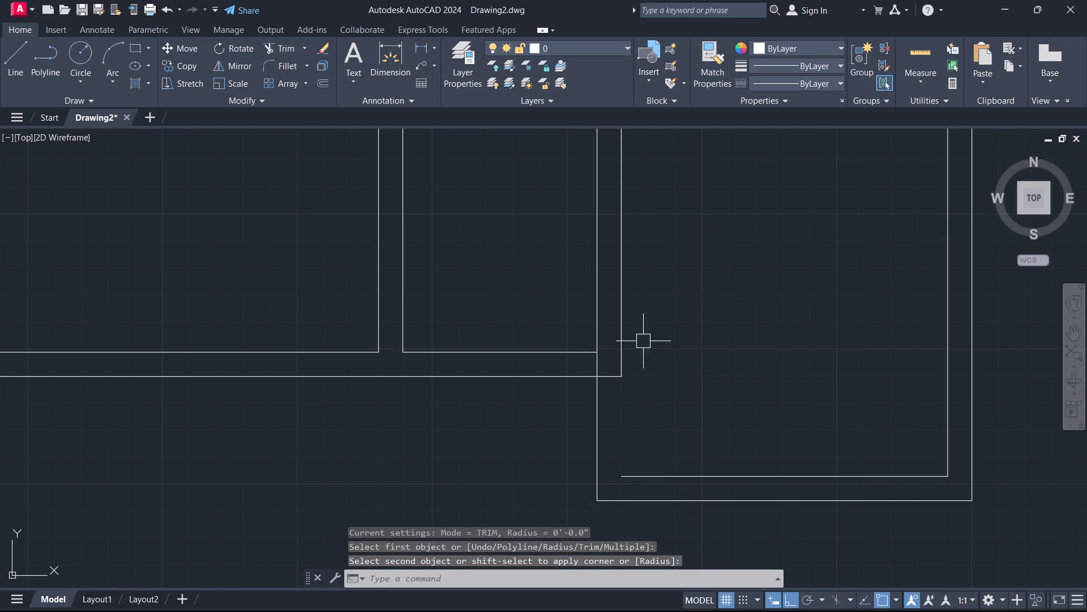
pyautogui.rightClick(643, 341)
pyautogui.click(738, 353)
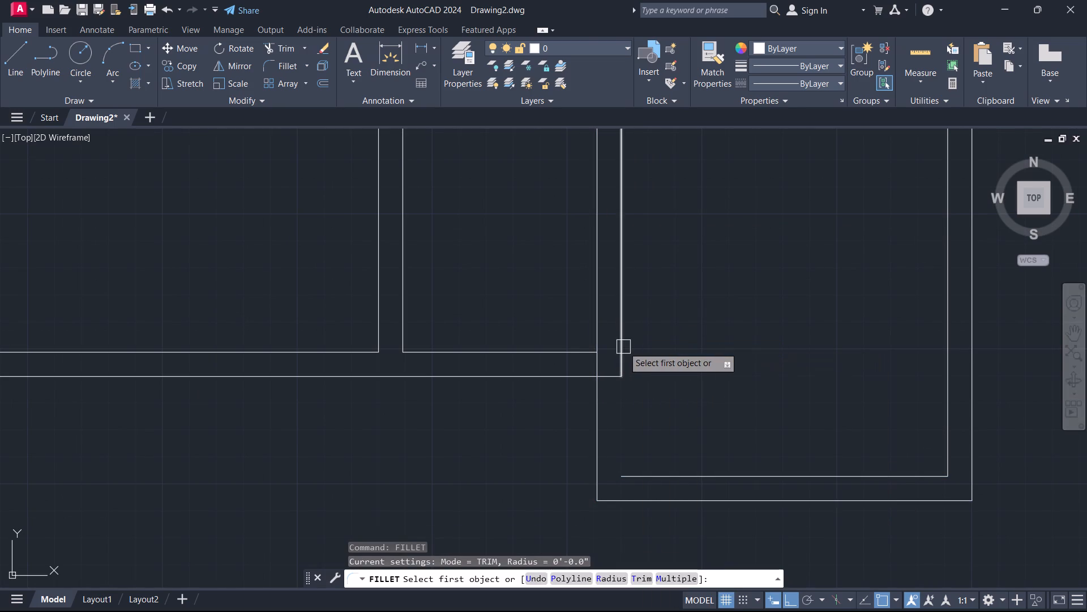
pyautogui.click(623, 347)
pyautogui.click(682, 474)
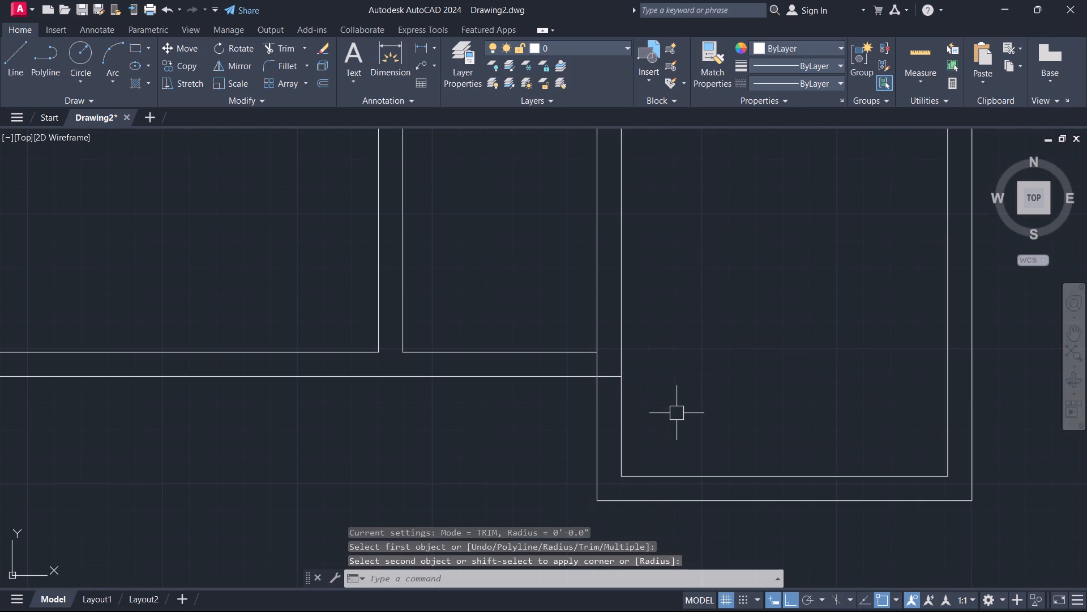
pyautogui.press('Escape')
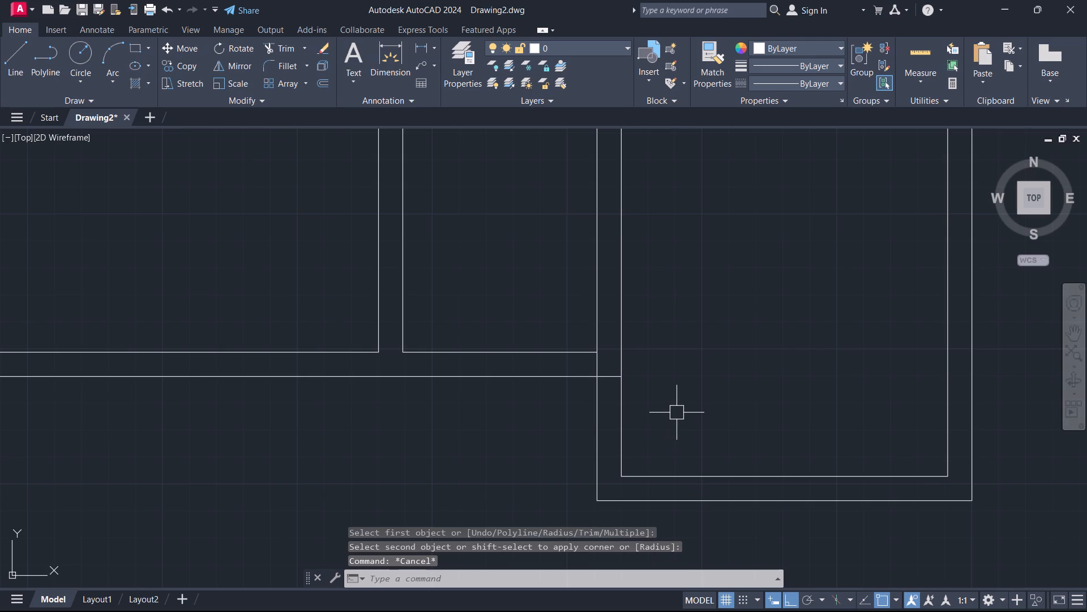
# Extend the third room's inner left and inner bottom lines to the outer wall lines at its lower left corner.
pyautogui.write('ex')
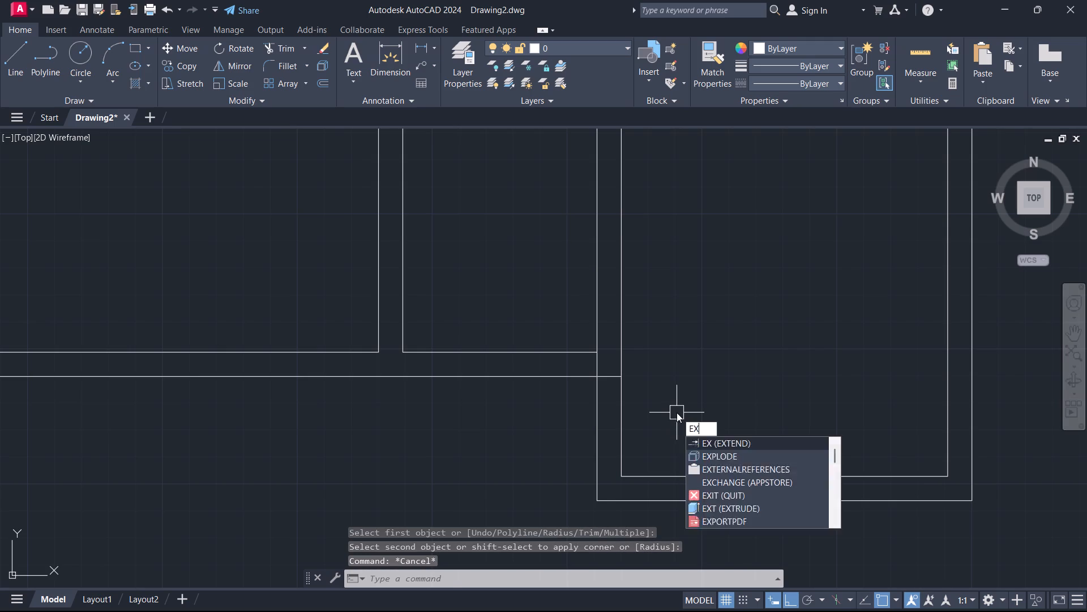
pyautogui.press('space')
pyautogui.click(624, 437)
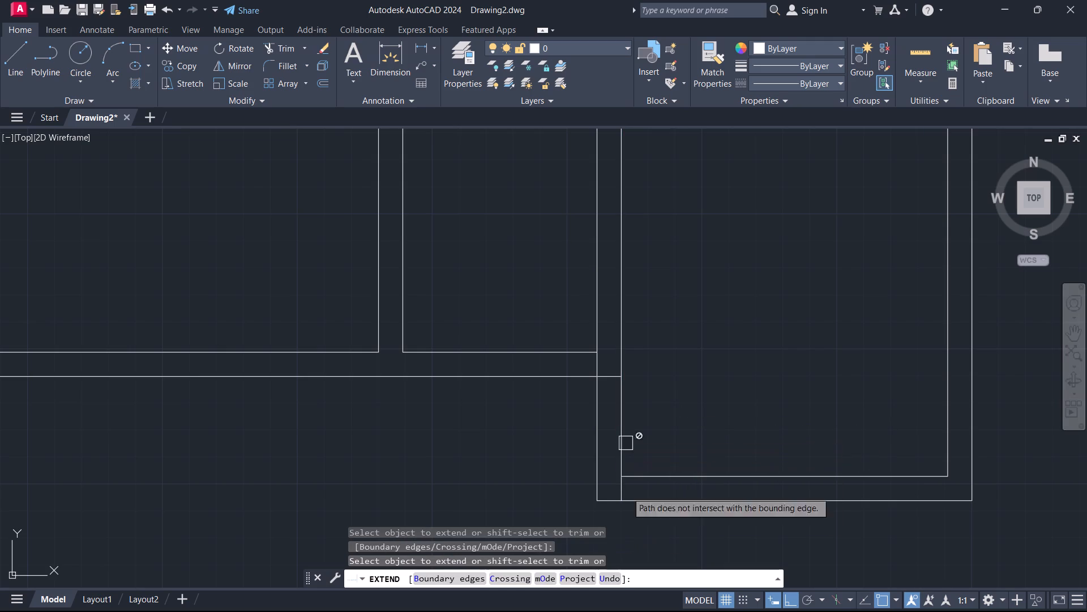
pyautogui.click(666, 474)
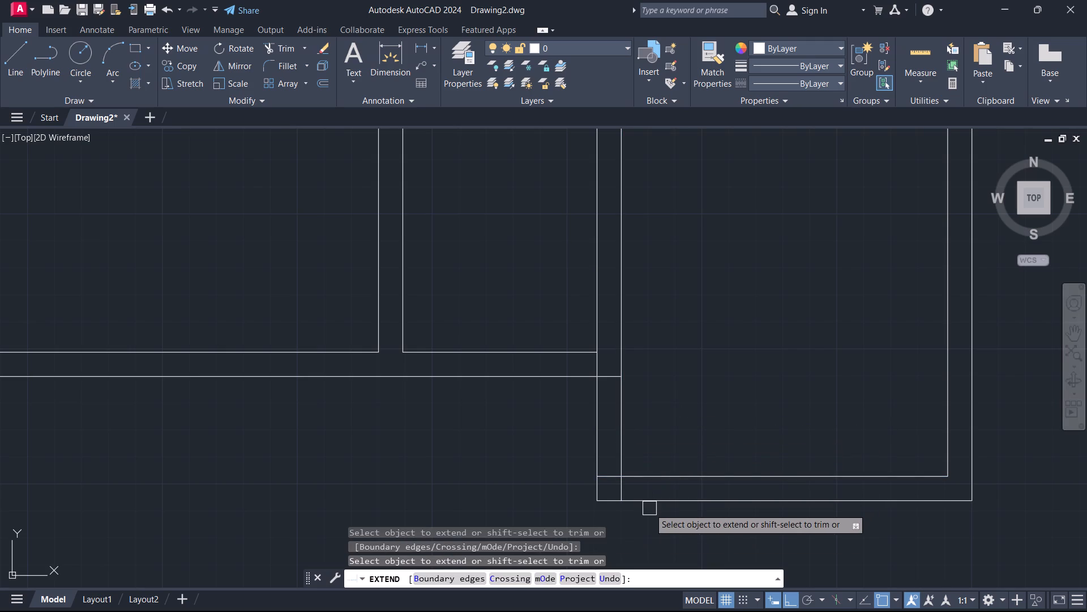
pyautogui.press('Escape')
# Trim the inner left line's short segment that crosses the third room's bottom wall.
pyautogui.write('tr')
pyautogui.press('space')
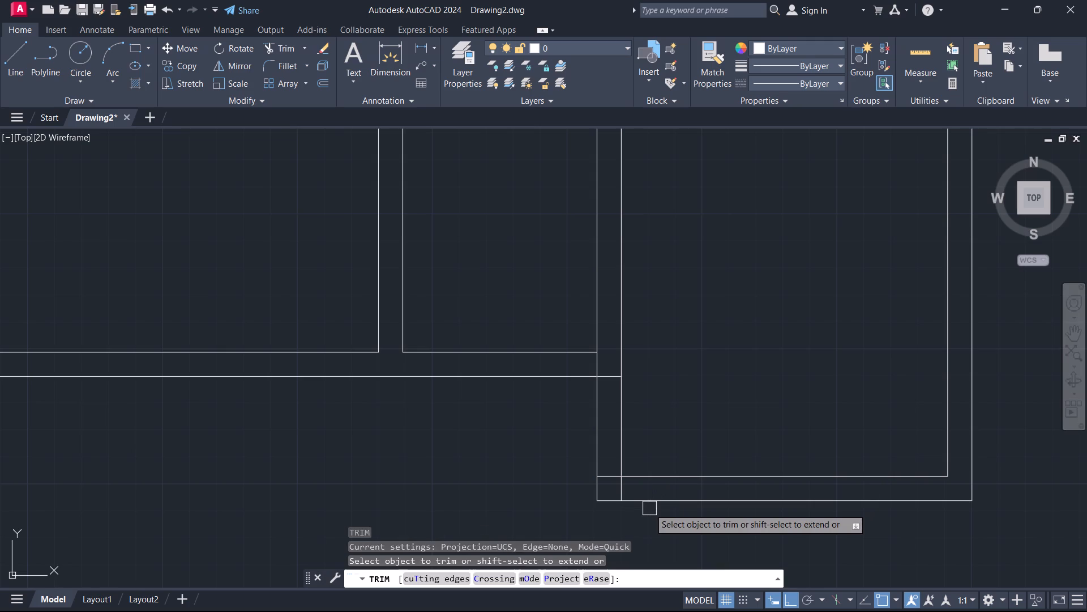
pyautogui.scroll(2, 444, 603)
pyautogui.scroll(2, 583, 506)
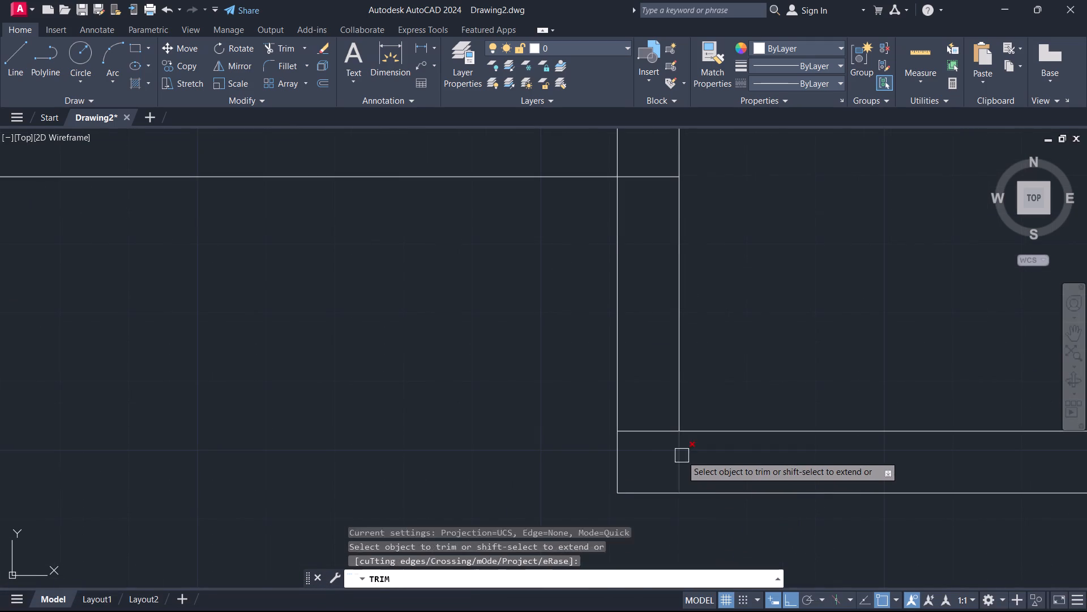
pyautogui.click(682, 456)
pyautogui.press('Escape')
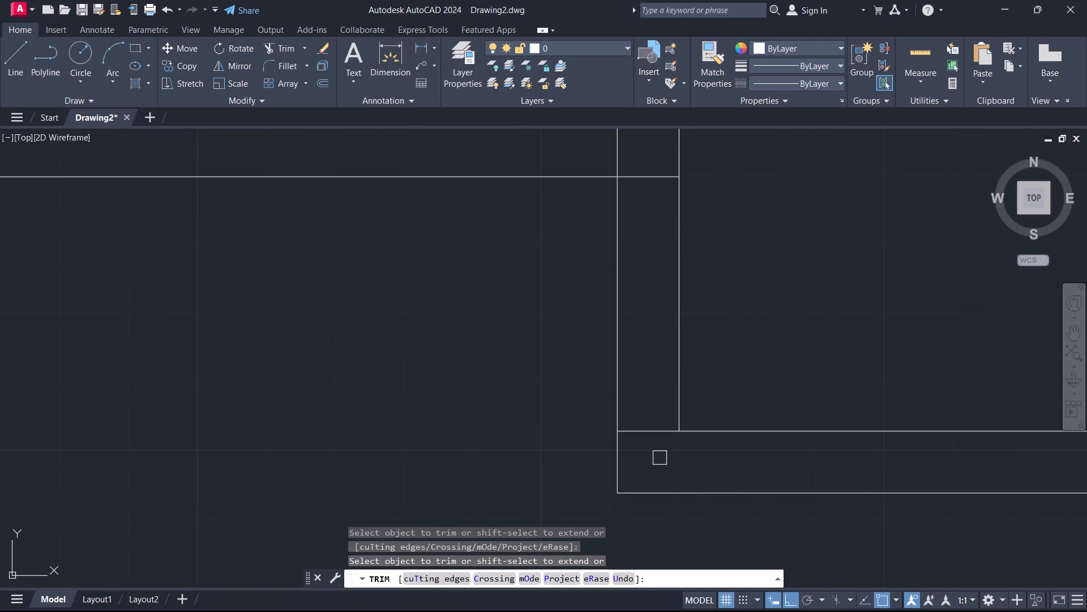
# Offset the third room's outer bottom wall line 6' downward.
pyautogui.scroll(-4, 643, 464)
pyautogui.moveTo(619, 493); pyautogui.dragTo(654, 401, button='middle')
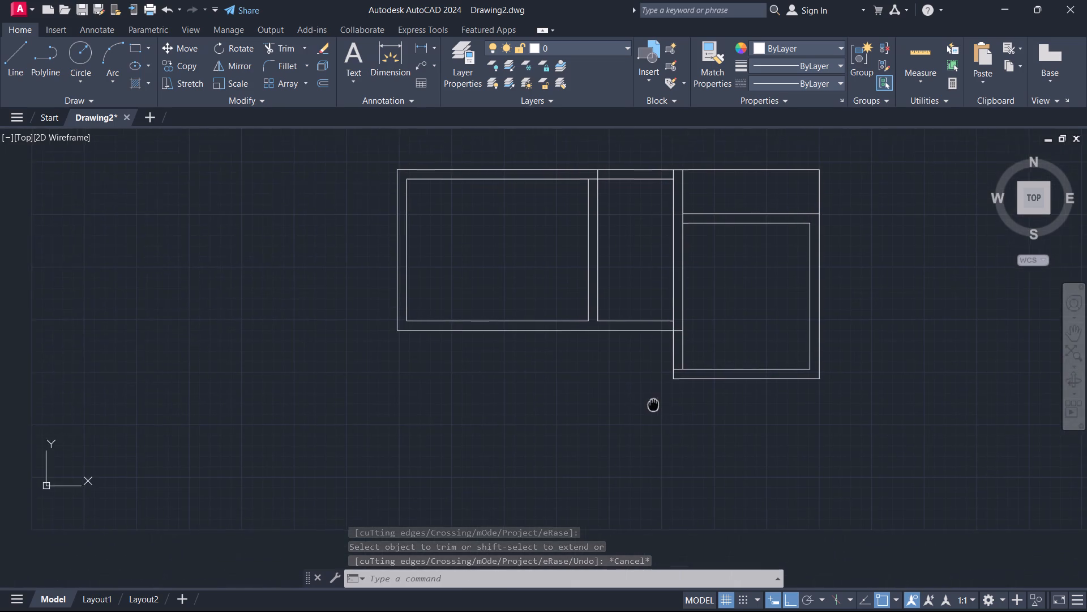
pyautogui.moveTo(654, 401); pyautogui.dragTo(658, 396, button='middle')
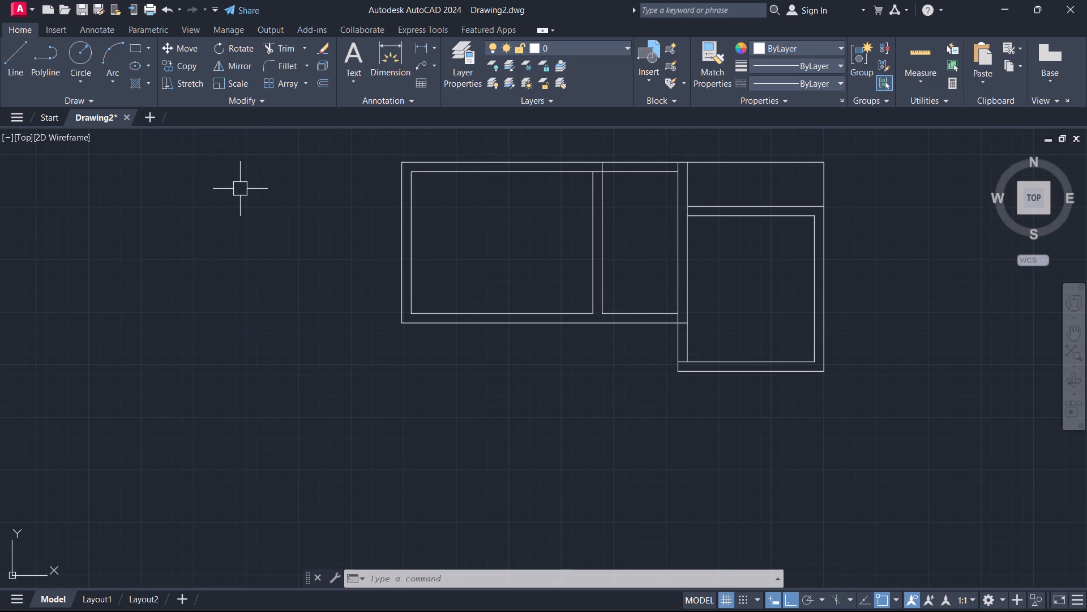
pyautogui.write('o')
pyautogui.press('space')
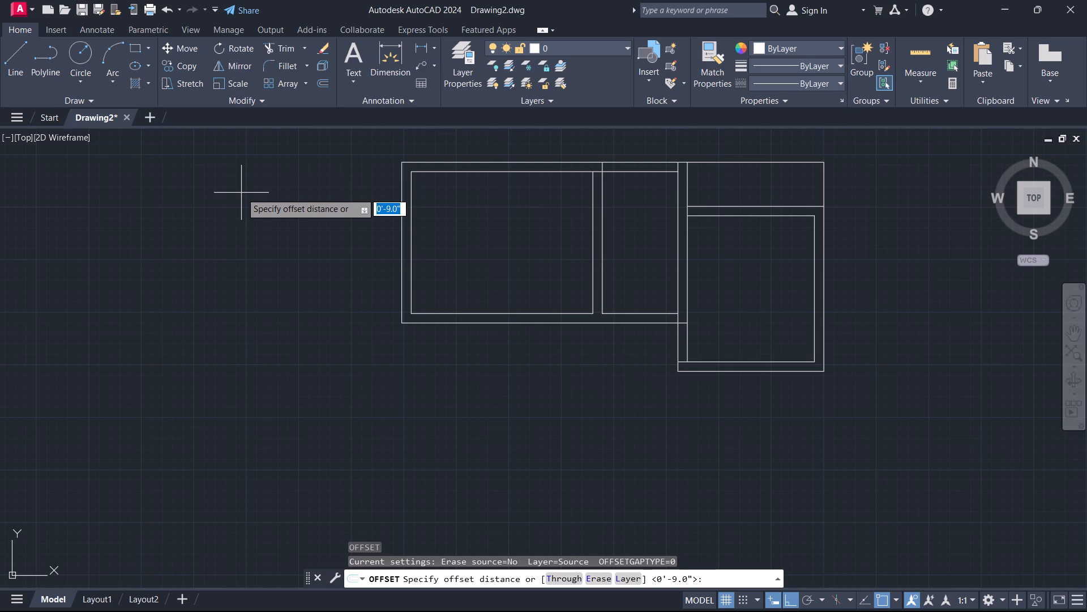
pyautogui.write("6'")
pyautogui.press('Return')
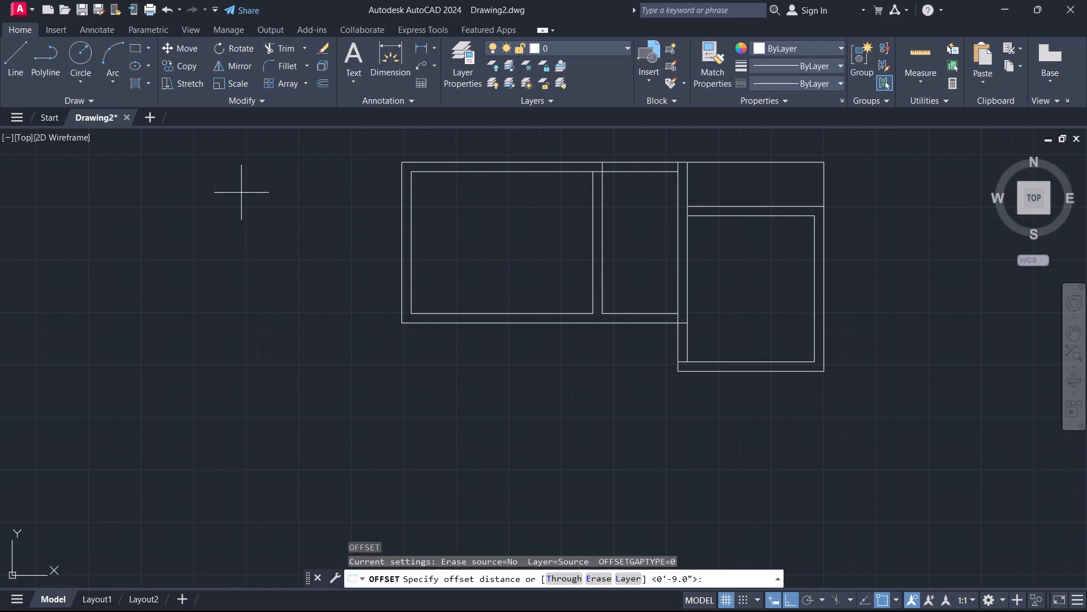
pyautogui.scroll(1, 677, 394)
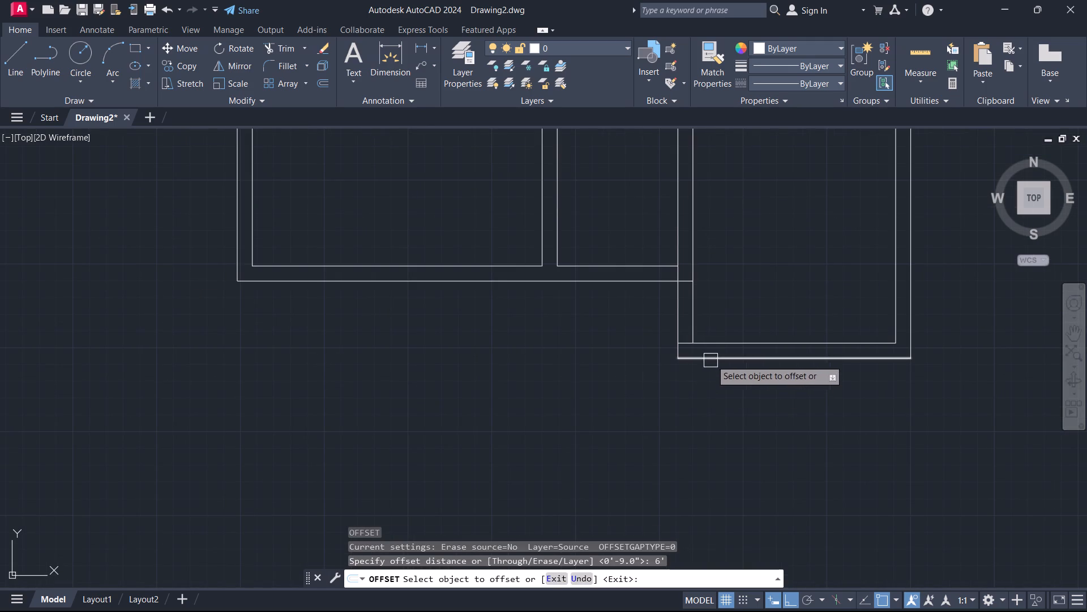
pyautogui.click(711, 360)
pyautogui.click(701, 405)
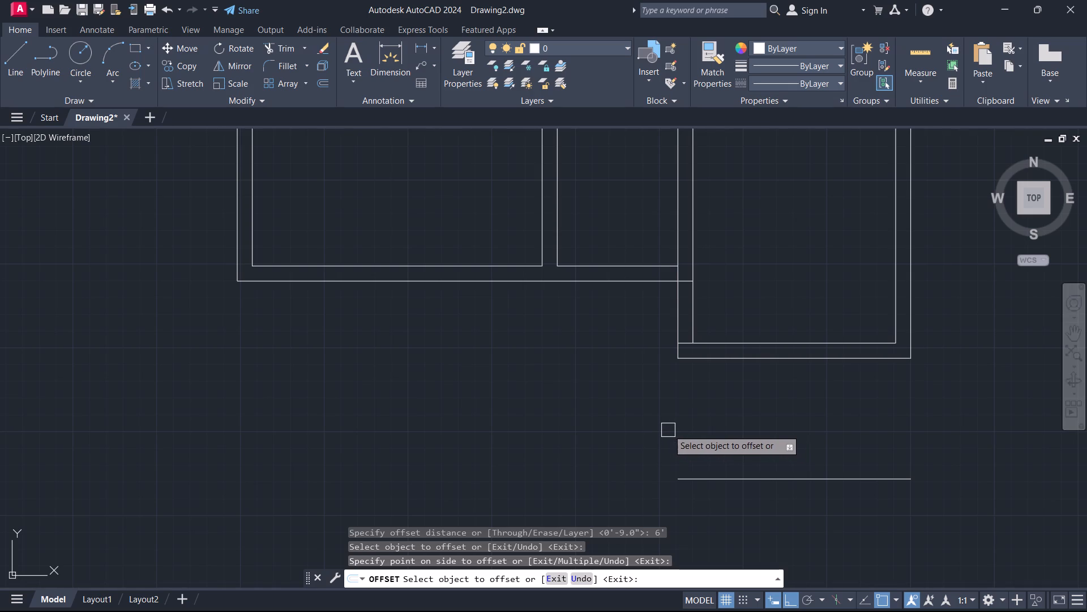
pyautogui.rightClick(666, 411)
pyautogui.click(694, 434)
# Offset the new line below the third room 9 inches downward to form the lower wall.
pyautogui.scroll(-2, 685, 444)
pyautogui.moveTo(684, 444); pyautogui.dragTo(573, 392, button='middle')
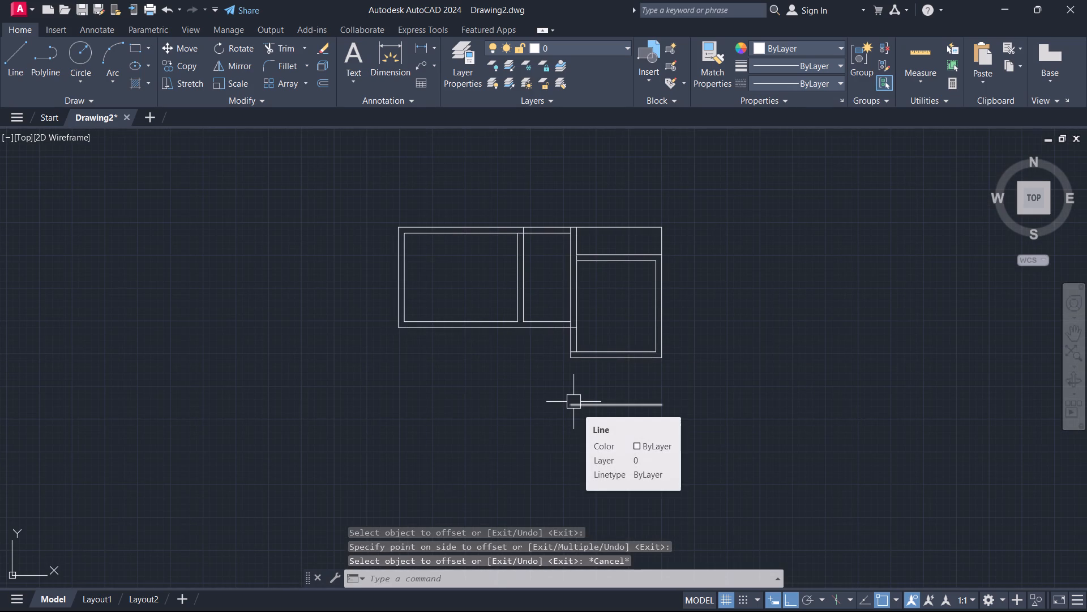
pyautogui.write('o 9')
pyautogui.press('Return')
pyautogui.click(575, 404)
pyautogui.click(570, 426)
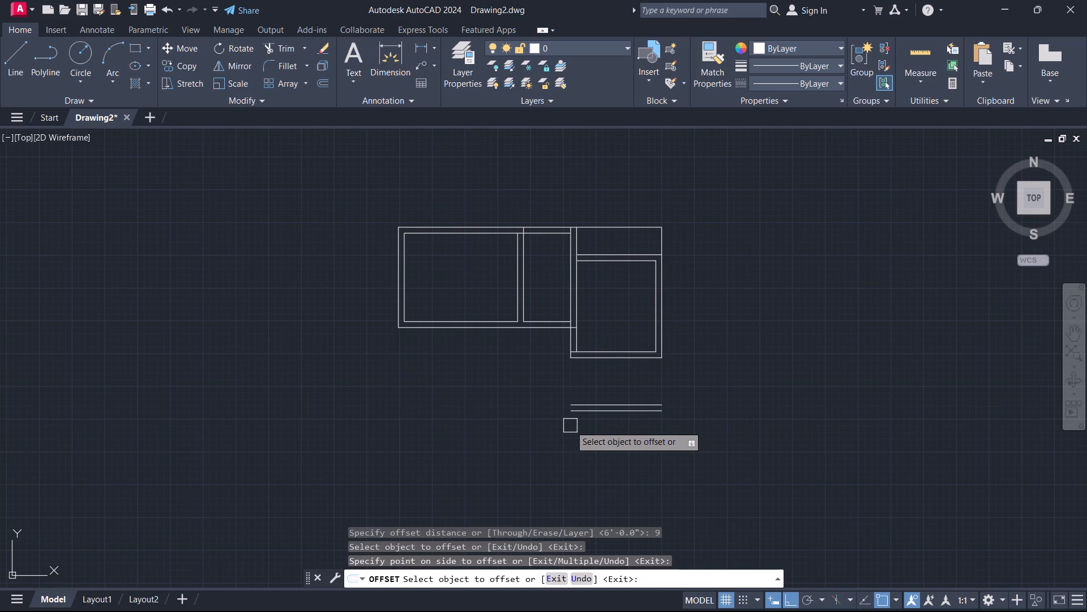
pyautogui.press('Escape')
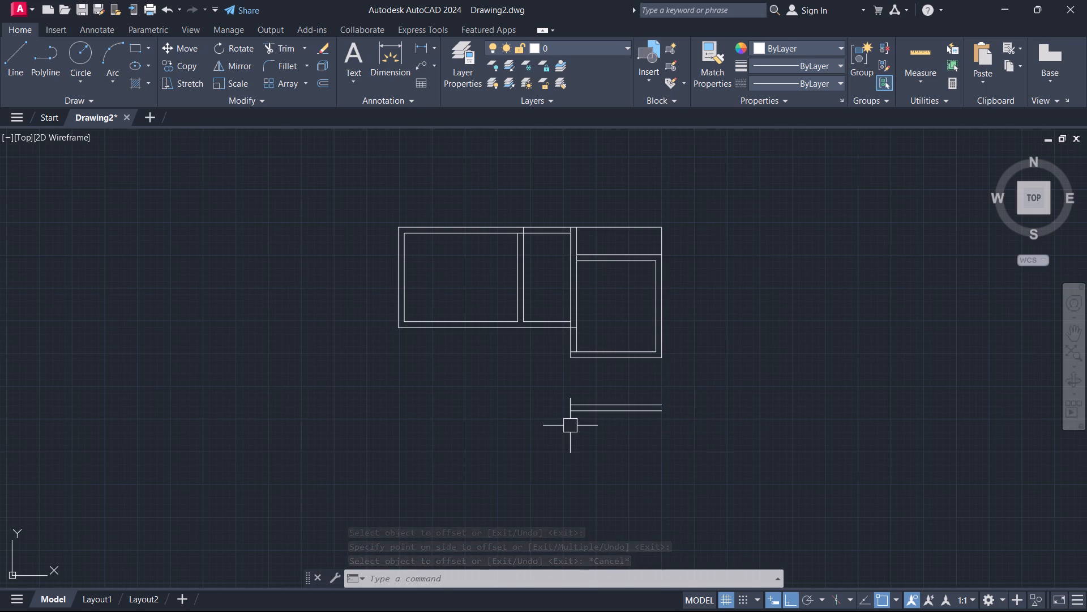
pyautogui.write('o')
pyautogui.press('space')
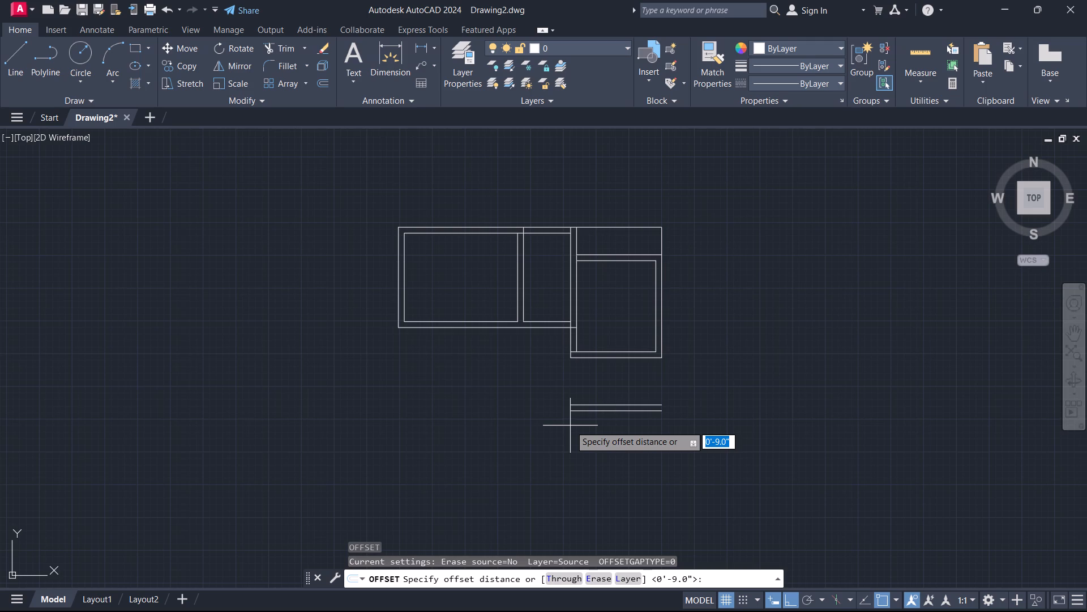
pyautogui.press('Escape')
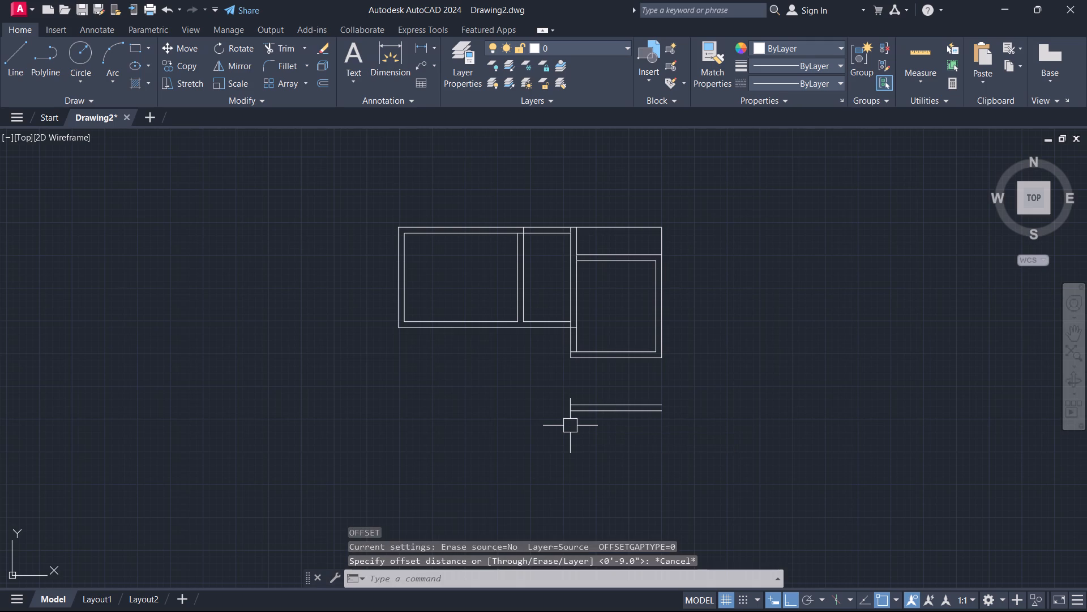
# Draw a vertical line from the third room's outer lower left corner down to the left end of the lower wall's upper line.
pyautogui.write('l')
pyautogui.press('space')
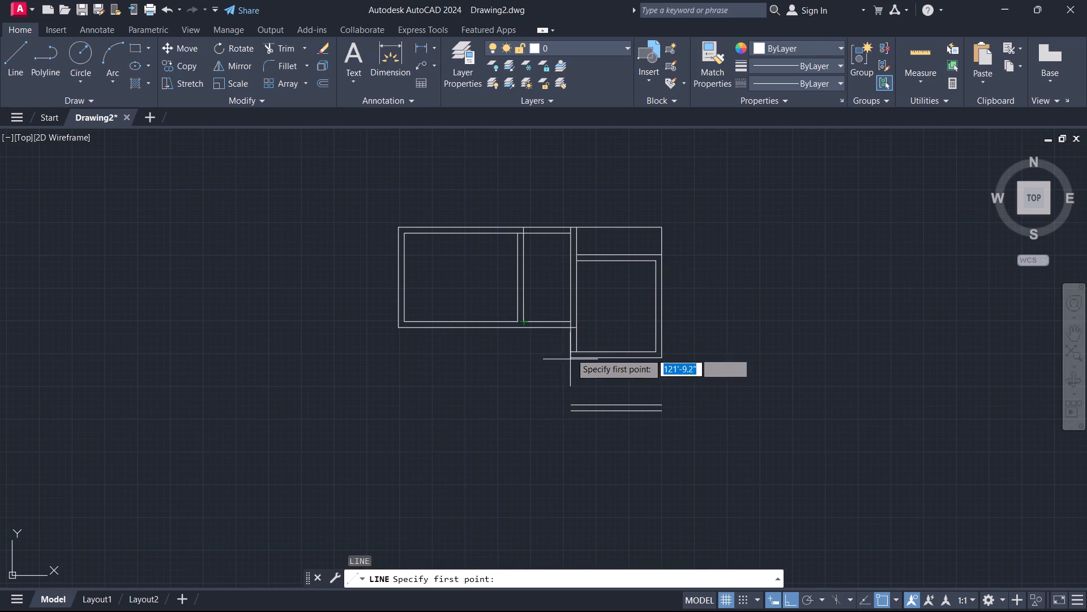
pyautogui.click(572, 360)
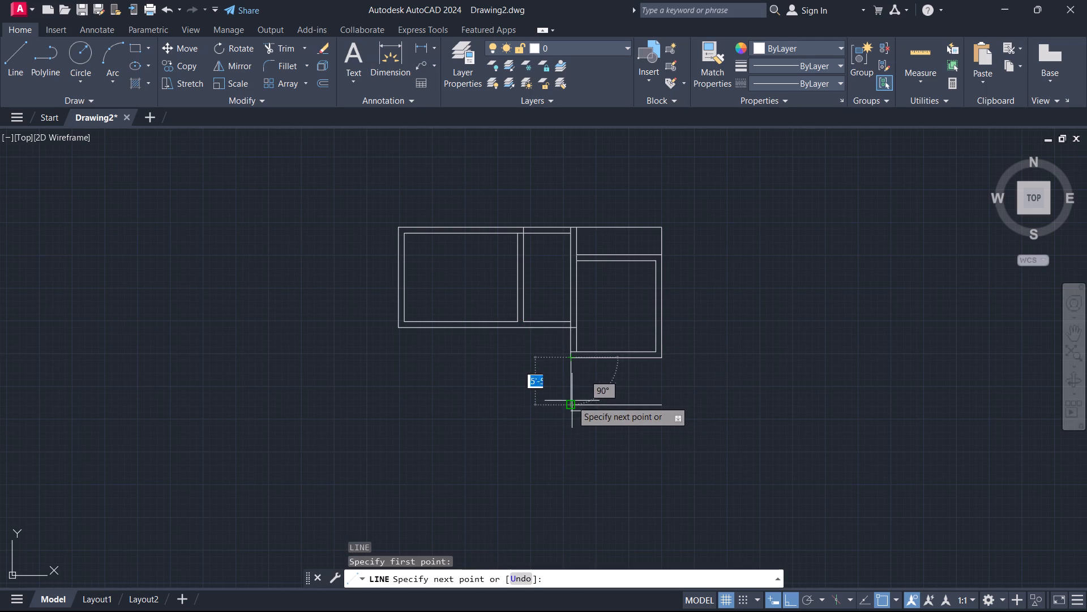
pyautogui.click(572, 401)
pyautogui.rightClick(534, 409)
pyautogui.click(567, 437)
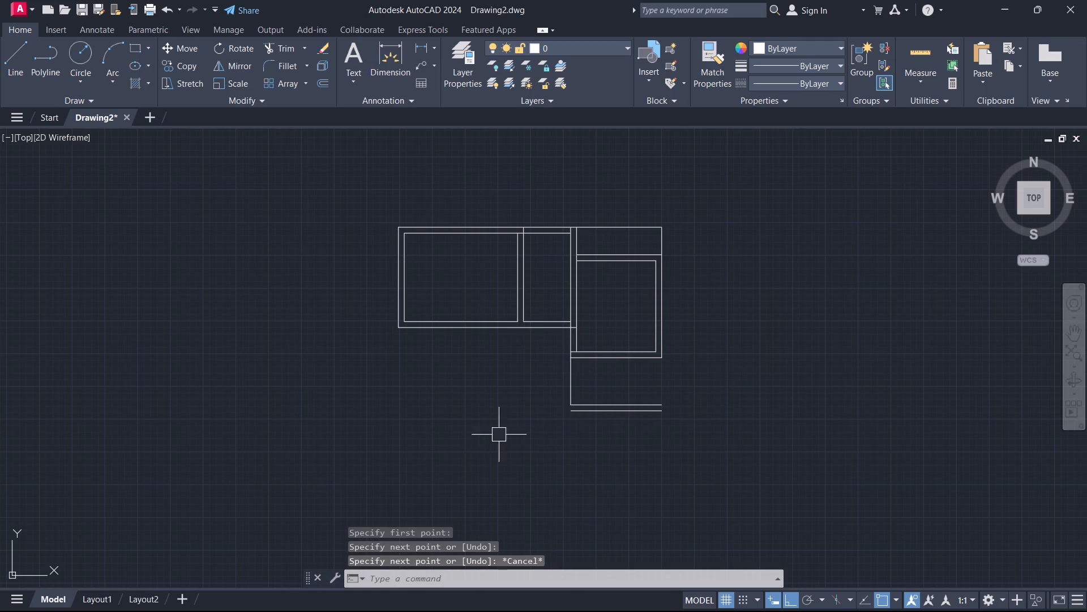
# Offset the staircase's left vertical line successively to the right at 10-inch spacing, making seven tread lines.
pyautogui.scroll(2, 605, 371)
pyautogui.write('o')
pyautogui.press('space')
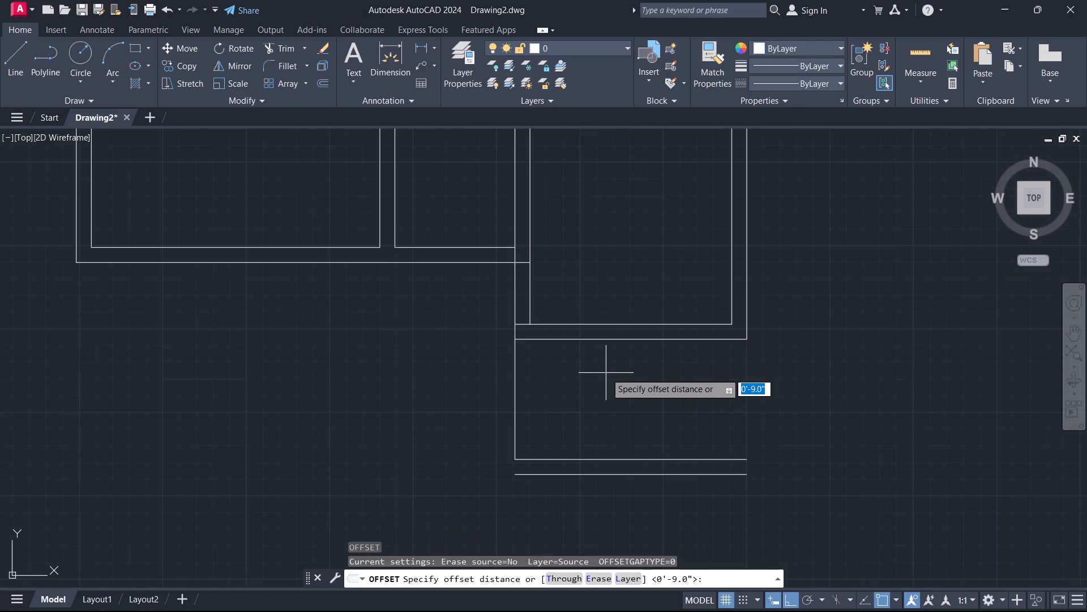
pyautogui.write('10')
pyautogui.press('Return')
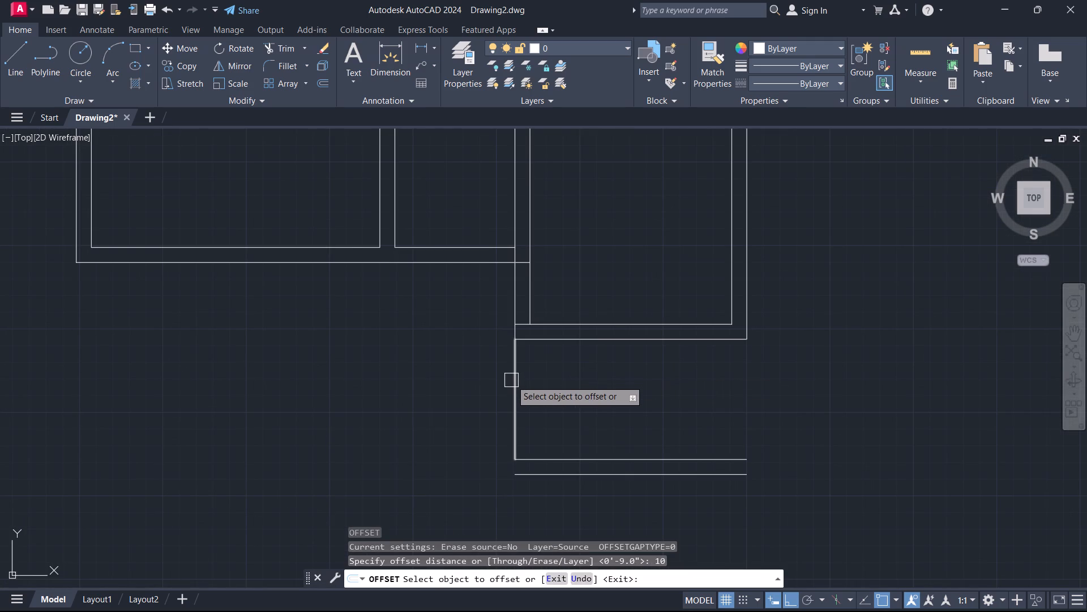
pyautogui.click(516, 435)
pyautogui.click(541, 437)
pyautogui.click(533, 437)
pyautogui.click(560, 445)
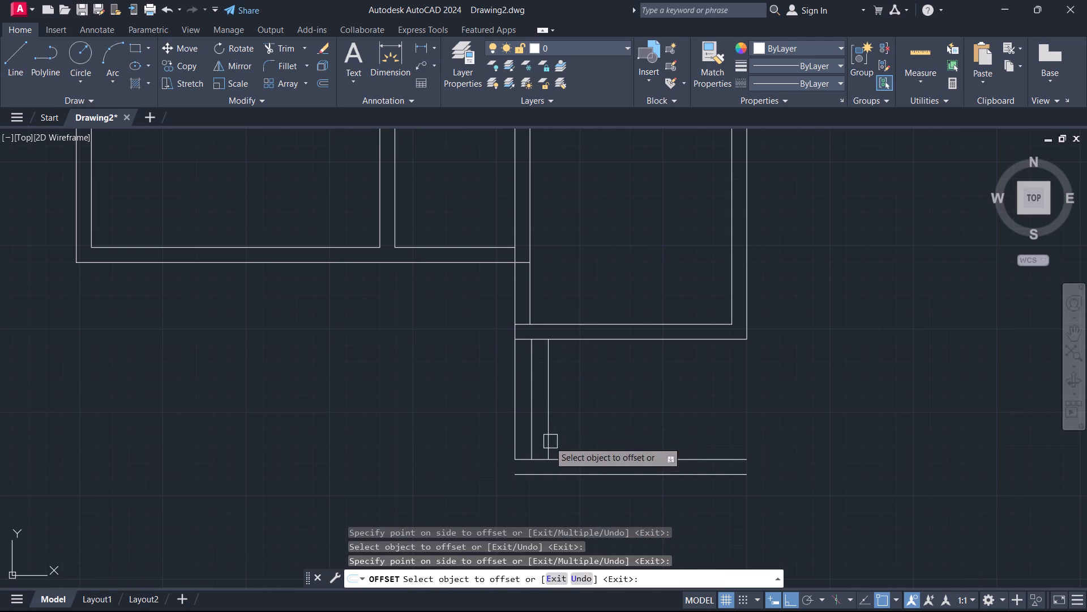
pyautogui.click(546, 441)
pyautogui.doubleClick(568, 436)
pyautogui.click(592, 432)
pyautogui.moveTo(563, 431); pyautogui.dragTo(568, 433)
pyautogui.click(584, 437)
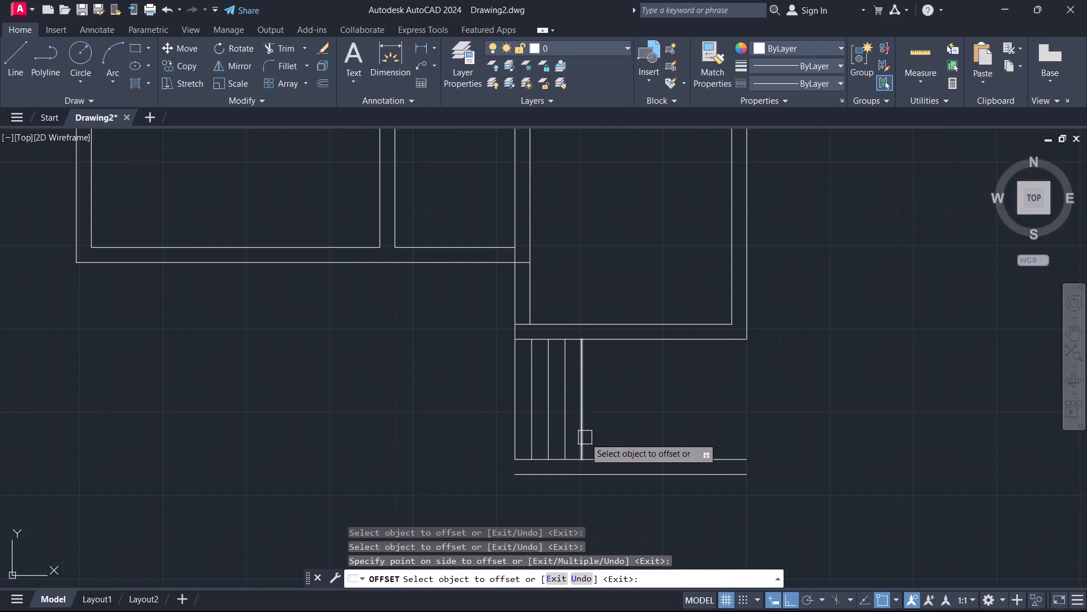
pyautogui.click(582, 433)
pyautogui.click(616, 432)
pyautogui.click(596, 433)
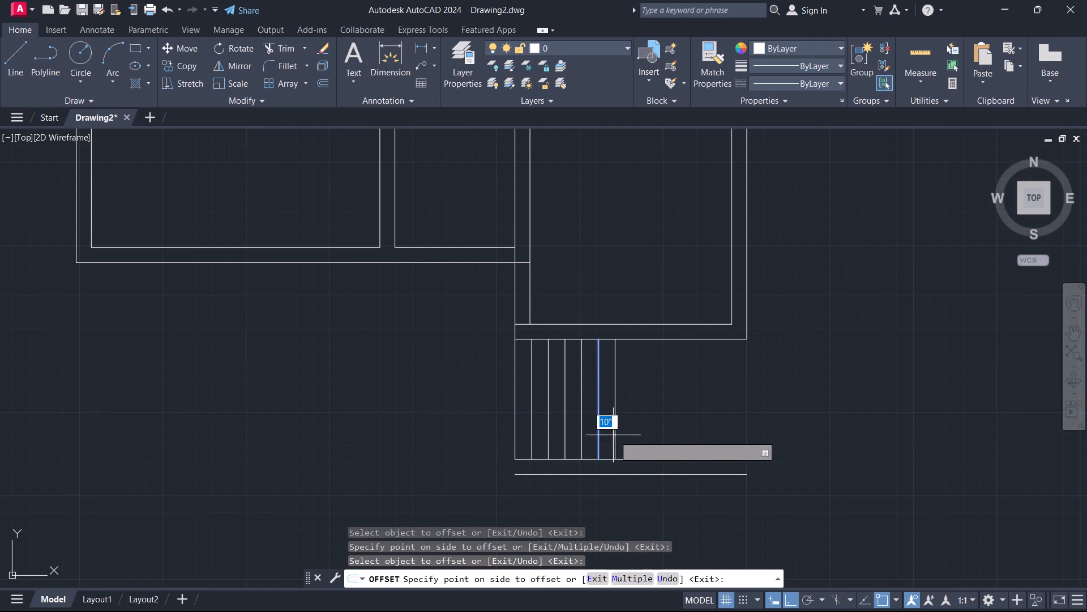
pyautogui.click(614, 435)
pyautogui.click(613, 437)
pyautogui.click(629, 443)
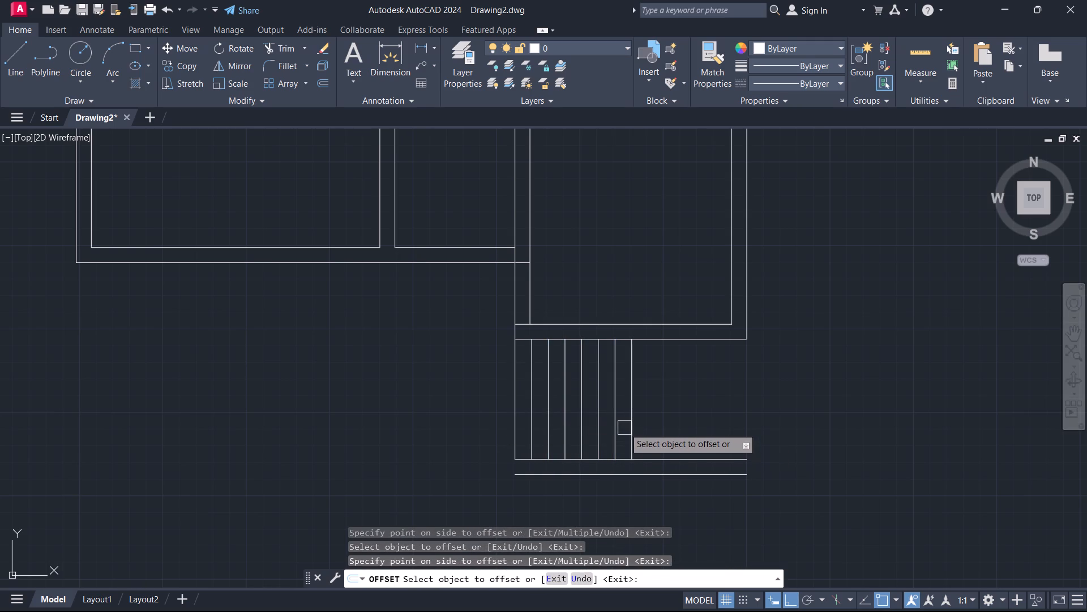
pyautogui.press('Escape')
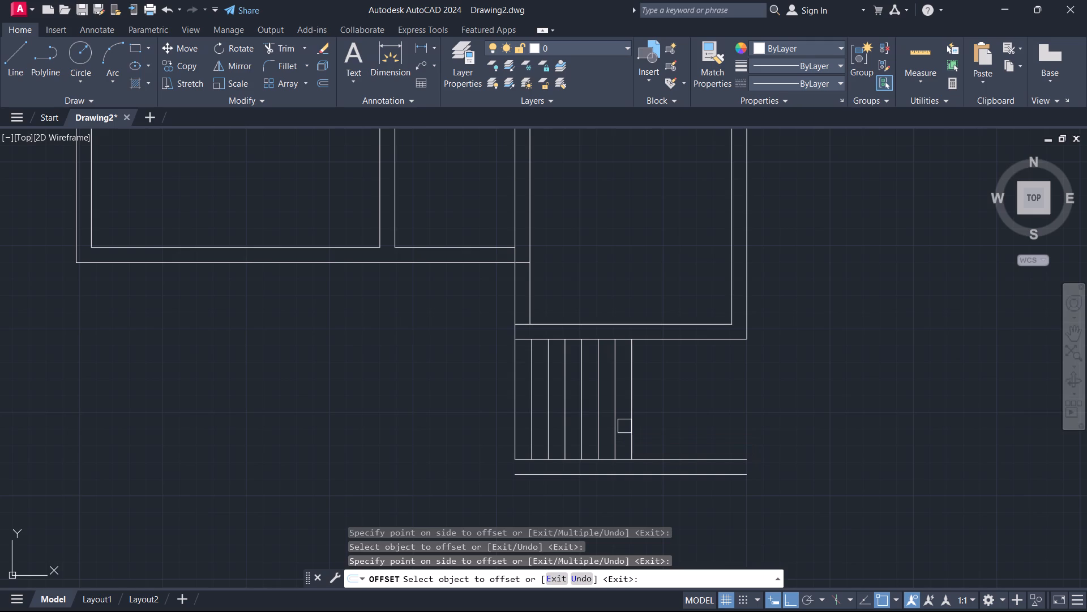
# Offset the last tread line 3' to the right for the landing.
pyautogui.write('o')
pyautogui.press('space')
pyautogui.write("3'")
pyautogui.press('Return')
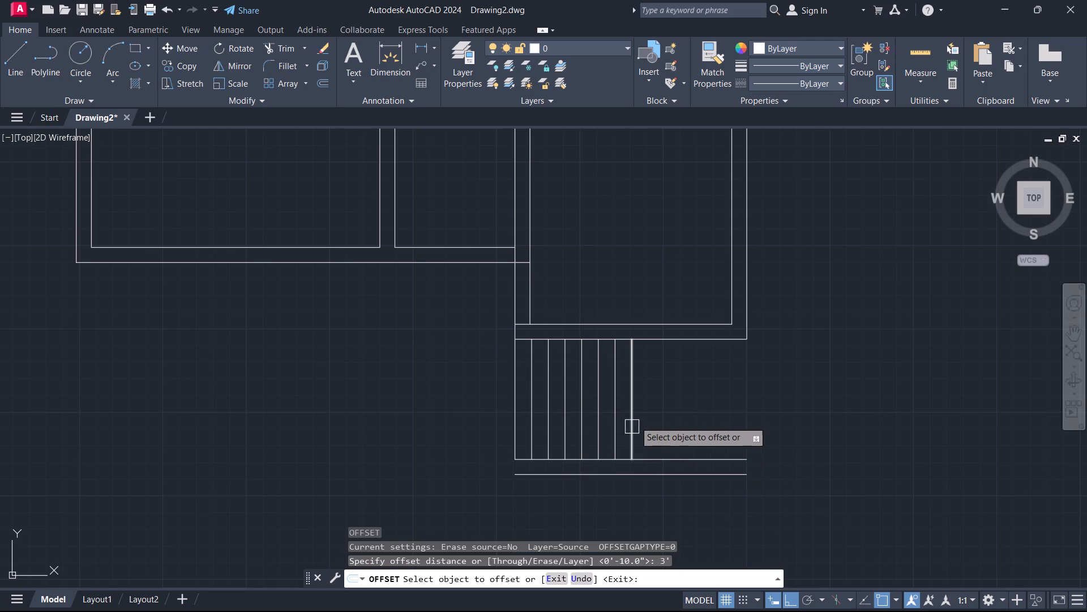
pyautogui.click(635, 415)
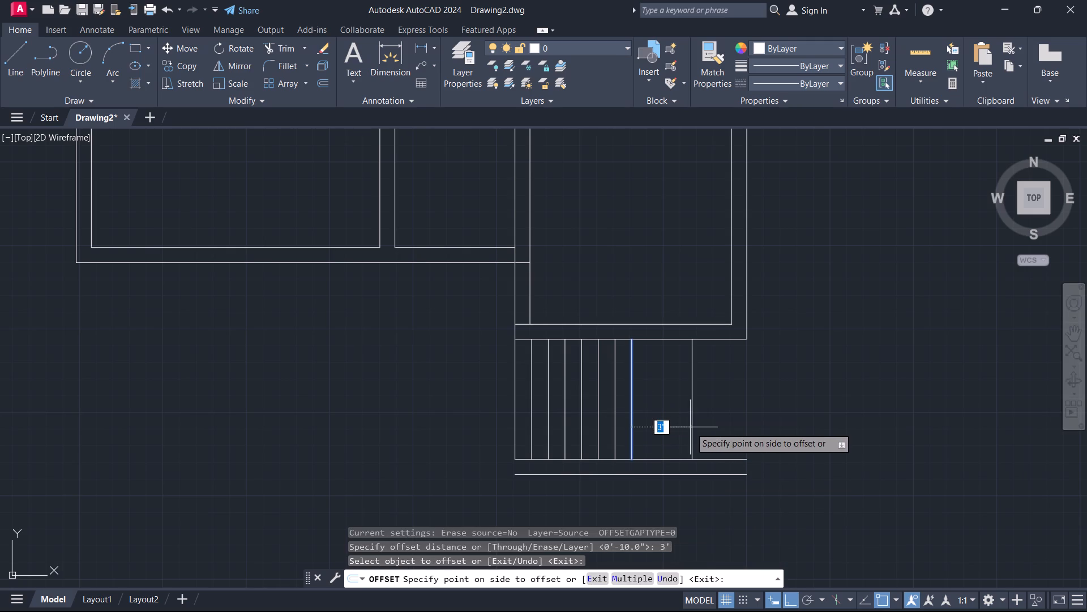
pyautogui.click(690, 427)
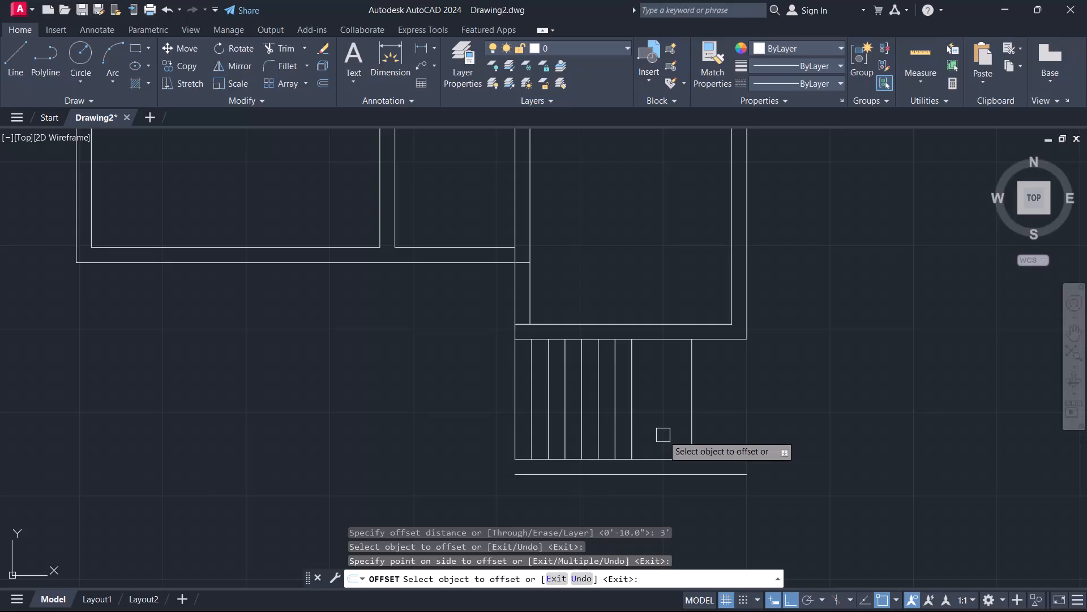
pyautogui.press('Escape')
# Offset the landing's right line 9 inches to the right to form the staircase's end wall.
pyautogui.write('o')
pyautogui.press('space')
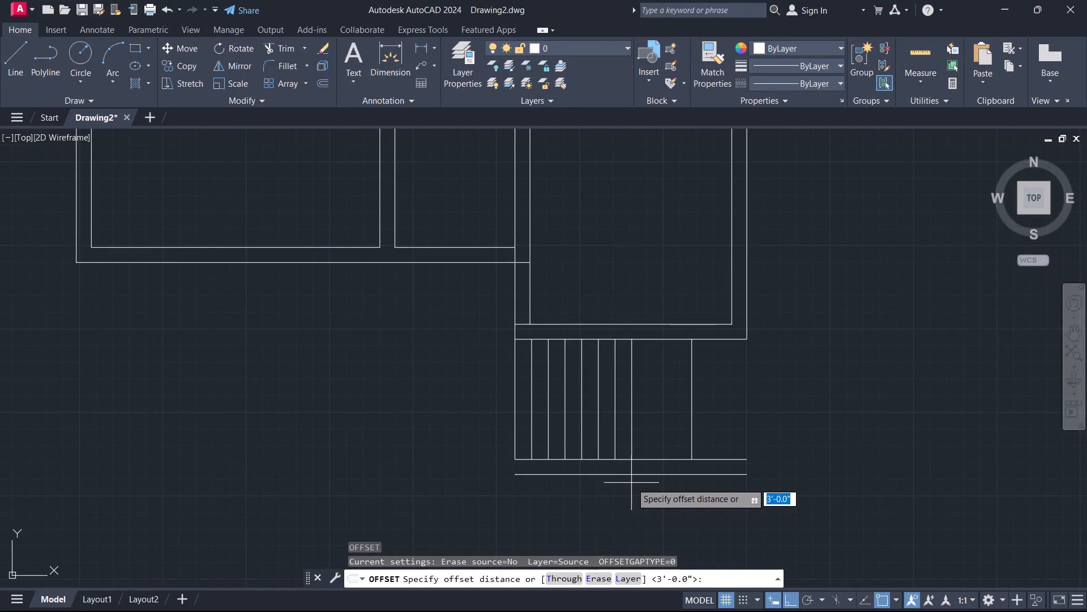
pyautogui.press('9')
pyautogui.press('Return')
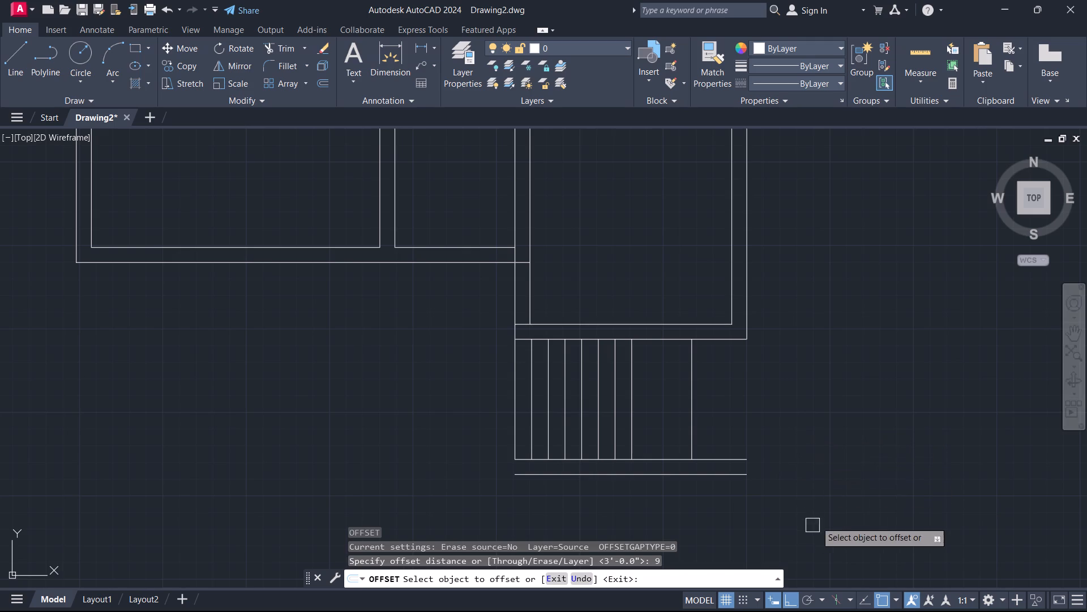
pyautogui.moveTo(688, 426); pyautogui.dragTo(694, 426)
pyautogui.click(748, 445)
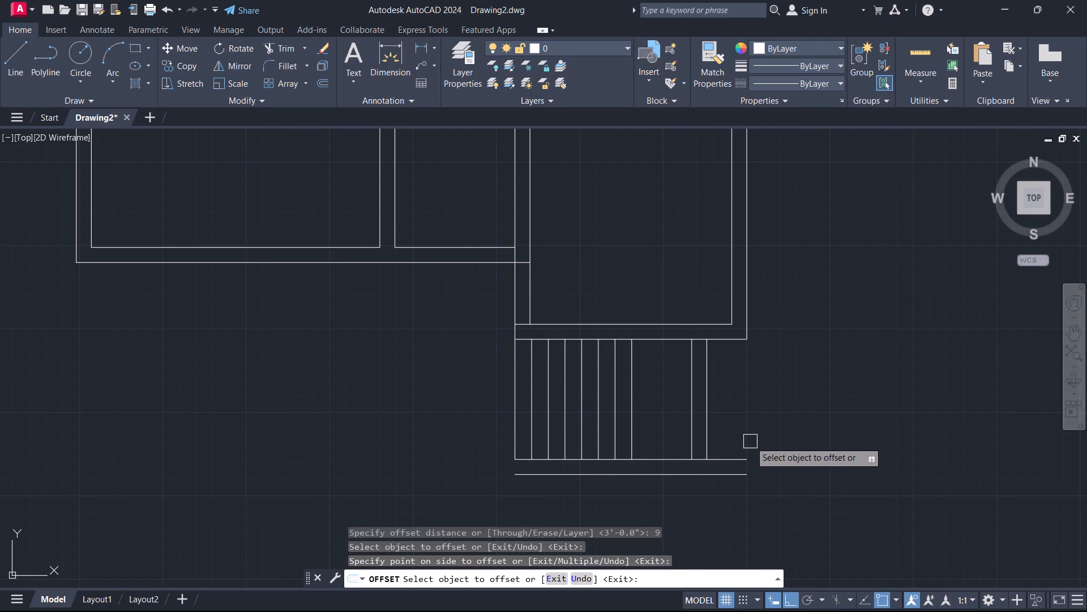
pyautogui.press('Escape')
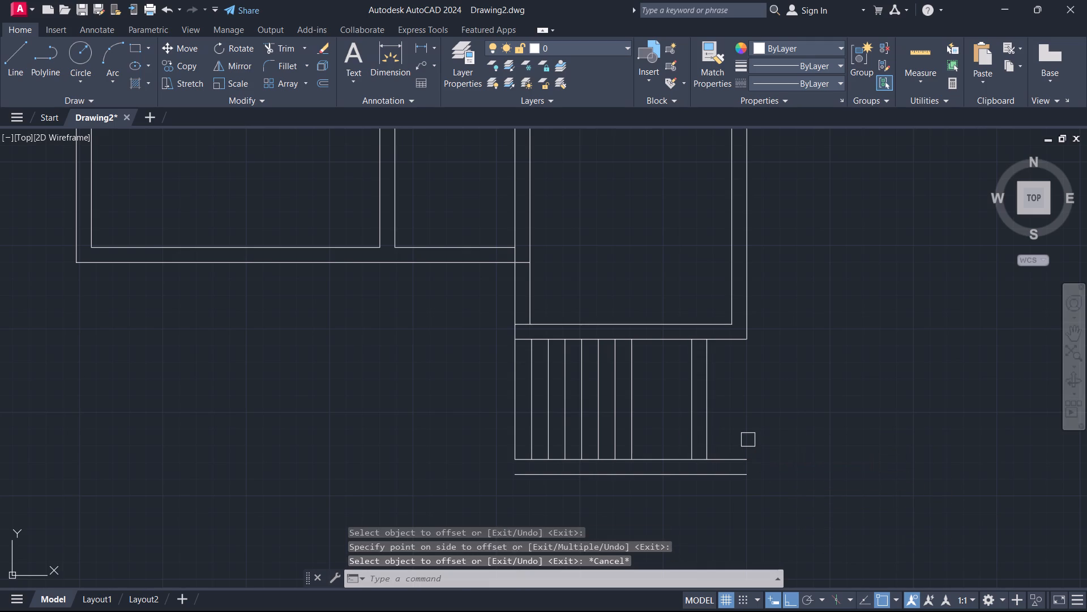
# Trim the lower wall's upper line between the two vertical lines of the 9-inch end wall.
pyautogui.write('tr')
pyautogui.press('space')
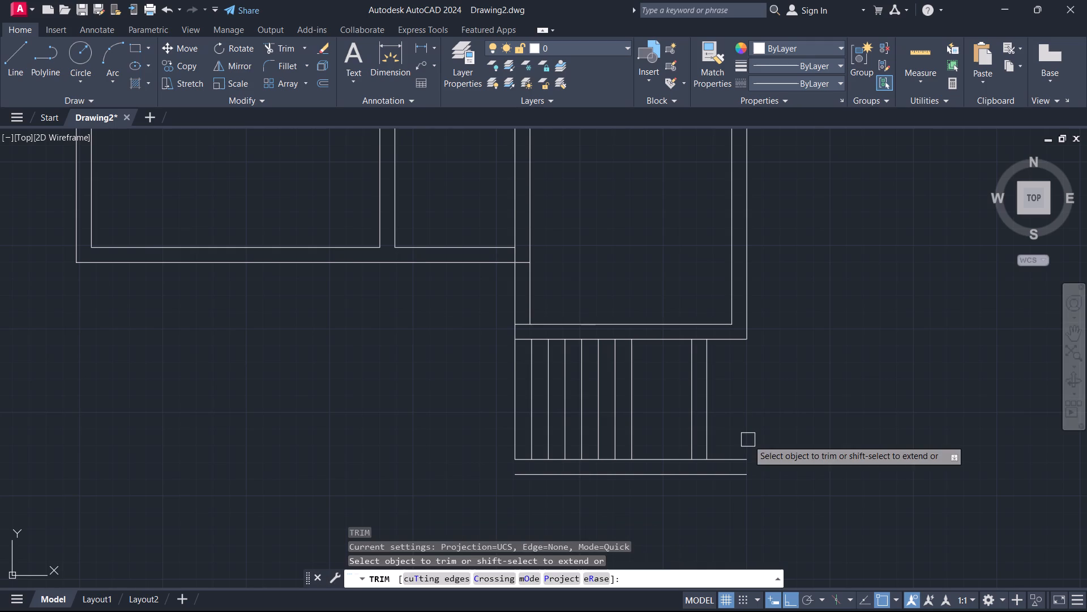
pyautogui.scroll(4, 675, 427)
pyautogui.click(741, 495)
pyautogui.click(750, 569)
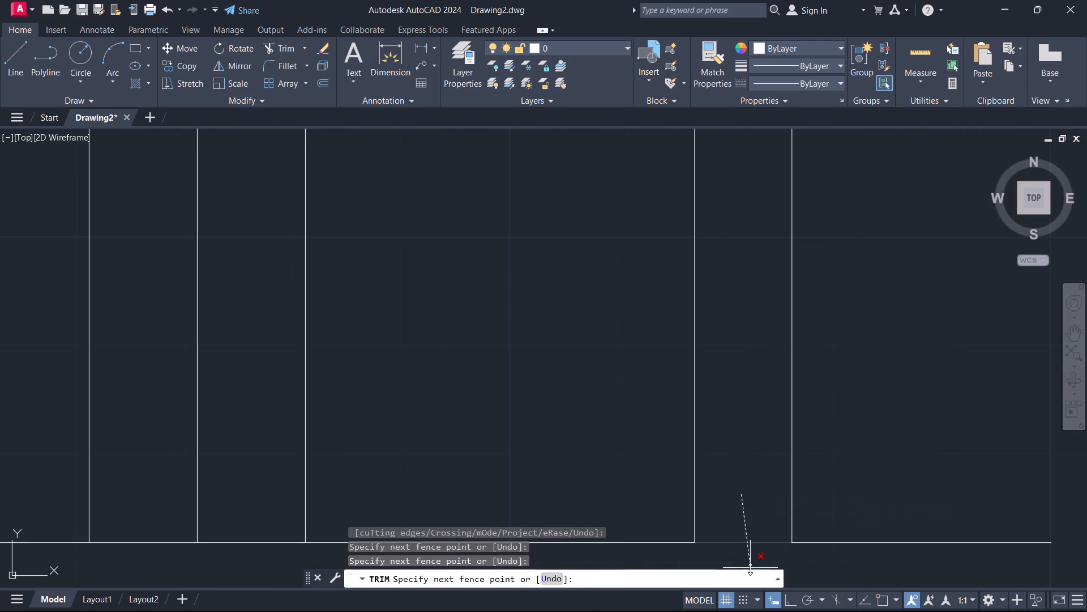
pyautogui.scroll(-1, 577, 394)
pyautogui.moveTo(676, 421); pyautogui.dragTo(667, 320, button='middle')
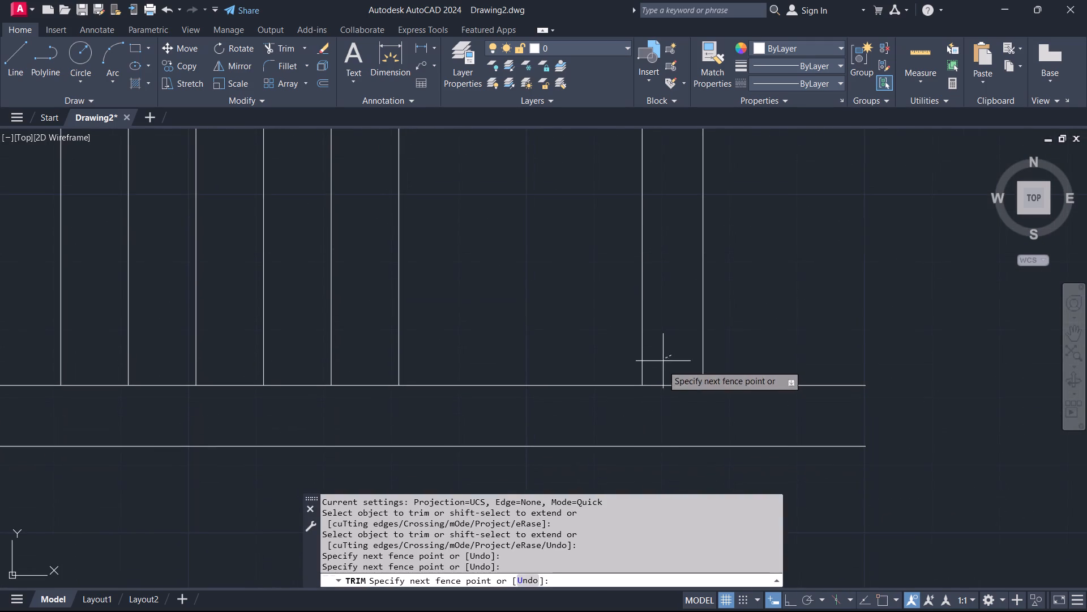
pyautogui.click(675, 402)
pyautogui.scroll(-2, 554, 322)
pyautogui.moveTo(554, 322); pyautogui.dragTo(568, 409, button='middle')
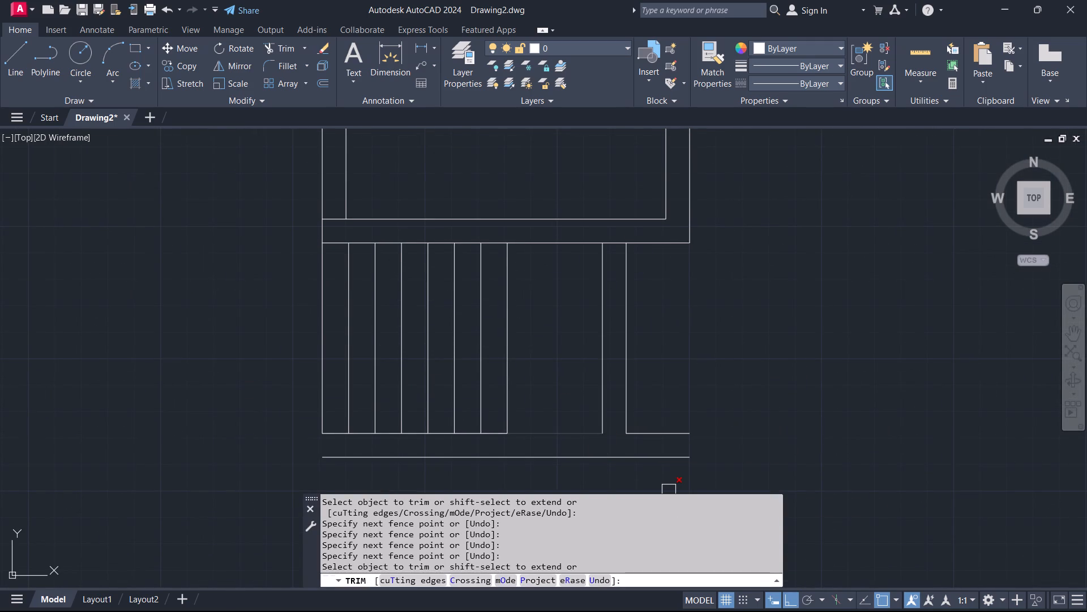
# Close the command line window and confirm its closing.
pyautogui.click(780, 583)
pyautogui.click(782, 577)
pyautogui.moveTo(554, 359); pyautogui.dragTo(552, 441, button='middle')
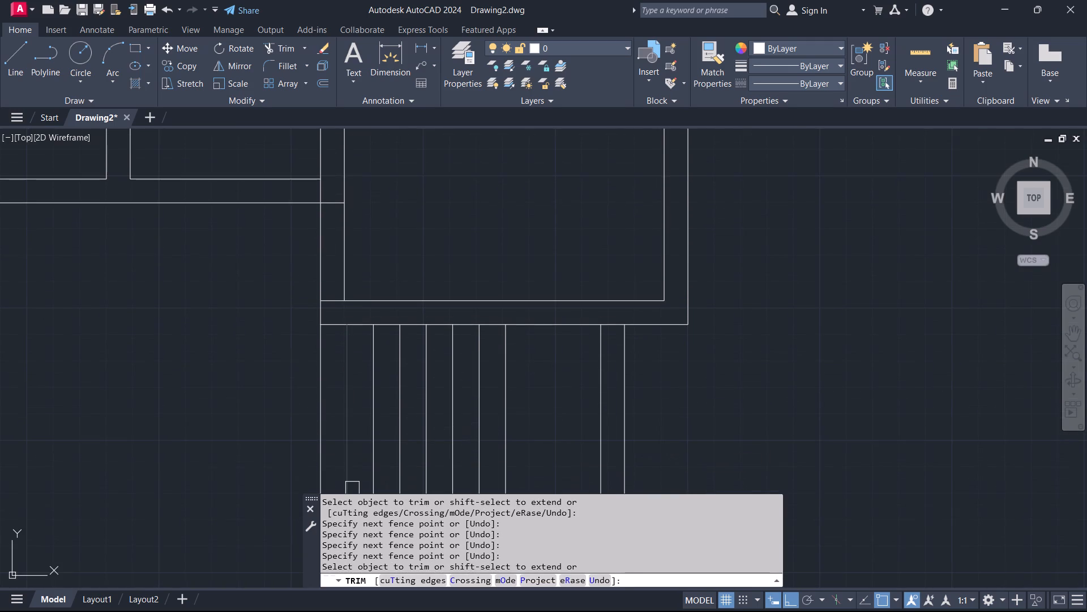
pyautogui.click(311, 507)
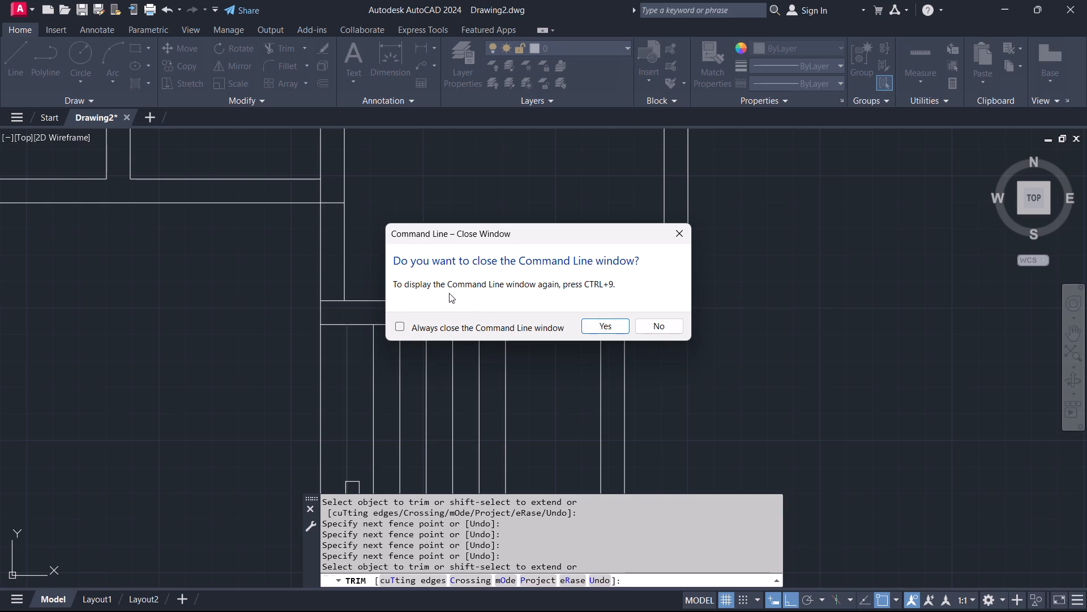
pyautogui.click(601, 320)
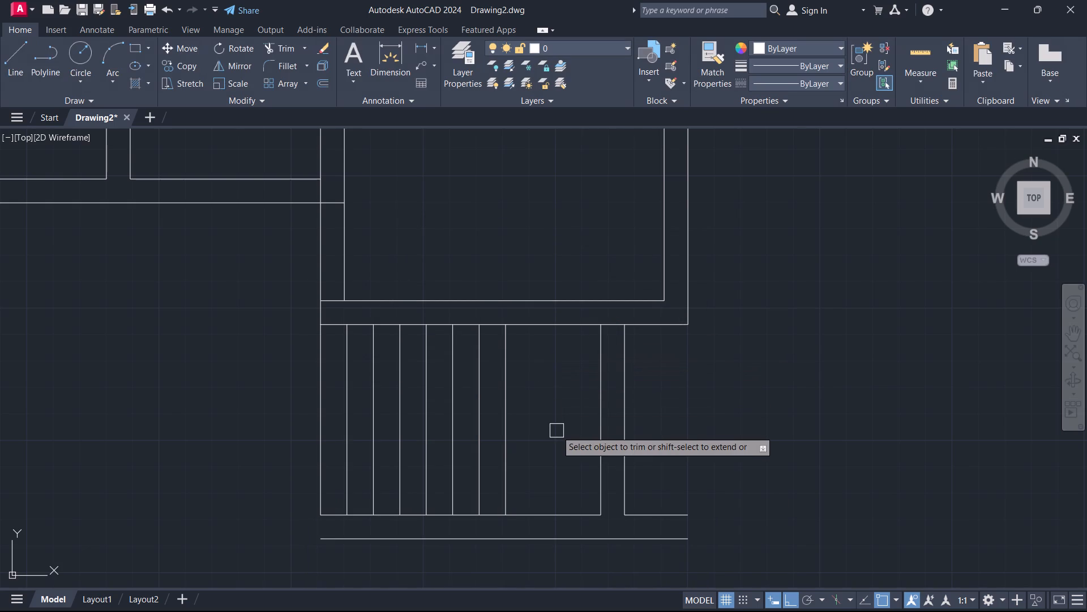
# Trim the third room's lower outer wall line between the two vertical lines of the staircase's 9-inch end wall.
pyautogui.scroll(-2, 590, 458)
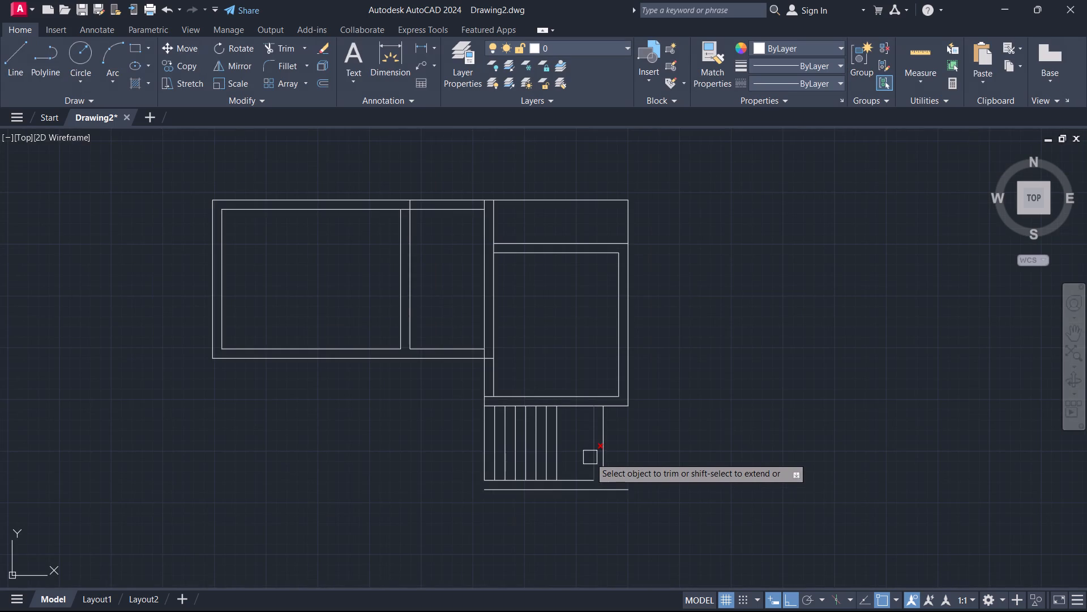
pyautogui.scroll(2, 590, 457)
pyautogui.scroll(1, 618, 309)
pyautogui.click(615, 321)
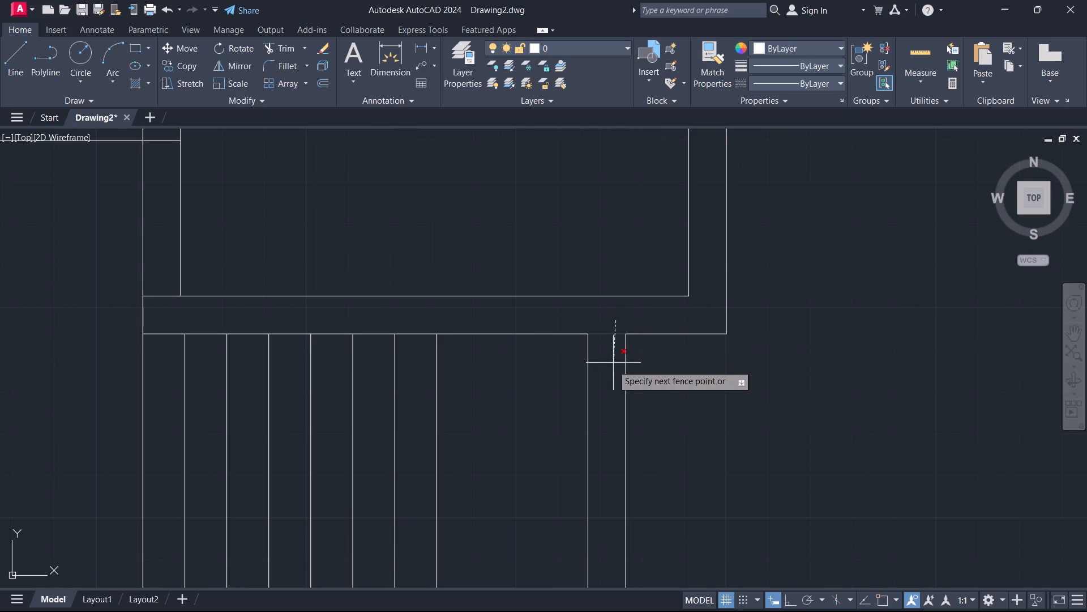
pyautogui.click(613, 365)
pyautogui.scroll(-3, 543, 356)
pyautogui.moveTo(510, 406); pyautogui.dragTo(572, 384, button='middle')
pyautogui.scroll(1, 513, 407)
pyautogui.scroll(1, 572, 384)
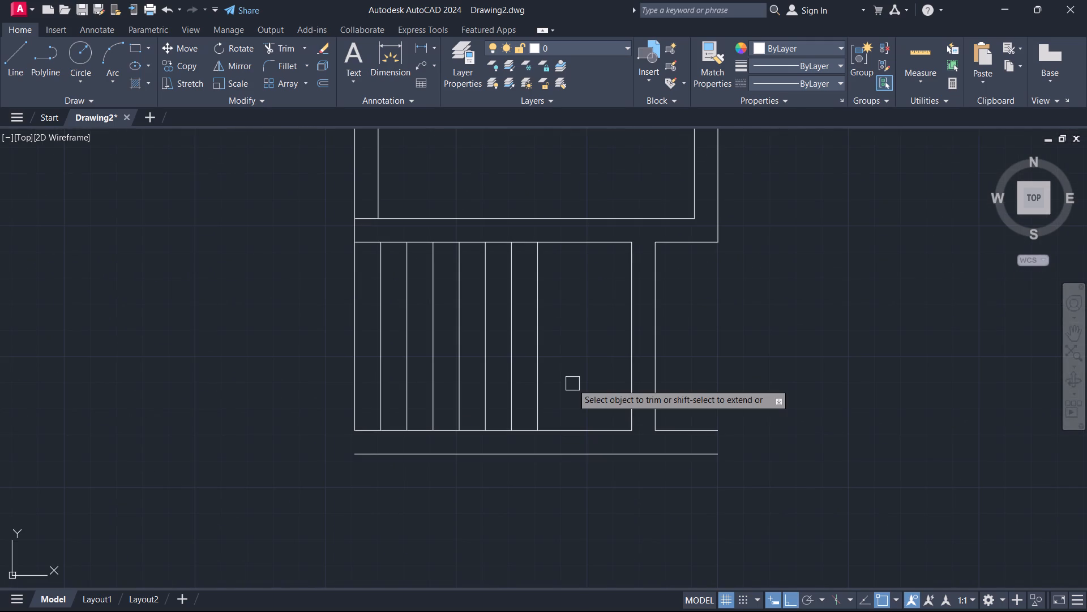
pyautogui.press('Escape')
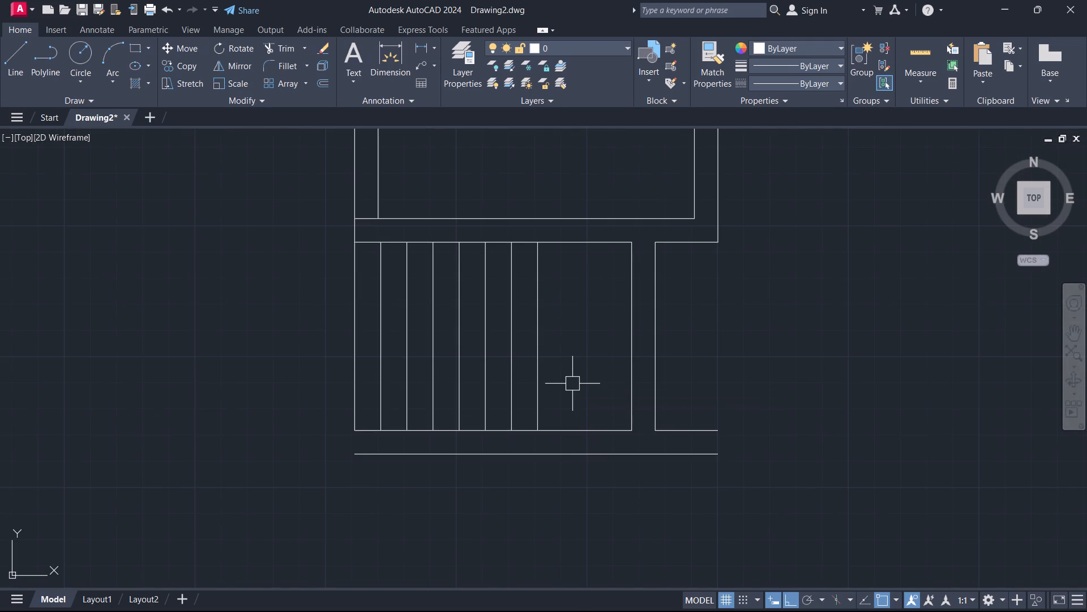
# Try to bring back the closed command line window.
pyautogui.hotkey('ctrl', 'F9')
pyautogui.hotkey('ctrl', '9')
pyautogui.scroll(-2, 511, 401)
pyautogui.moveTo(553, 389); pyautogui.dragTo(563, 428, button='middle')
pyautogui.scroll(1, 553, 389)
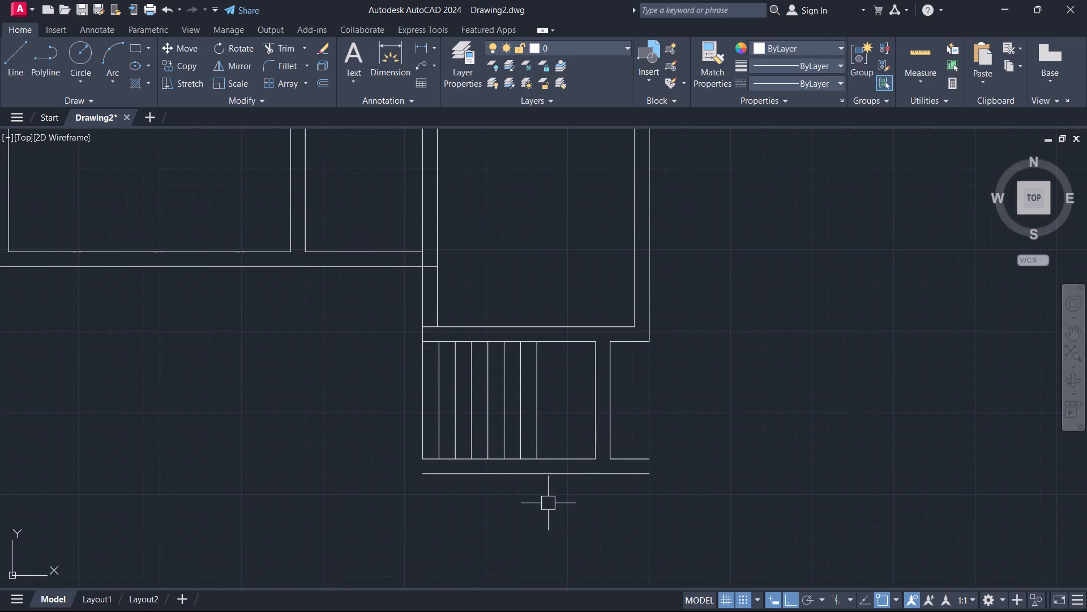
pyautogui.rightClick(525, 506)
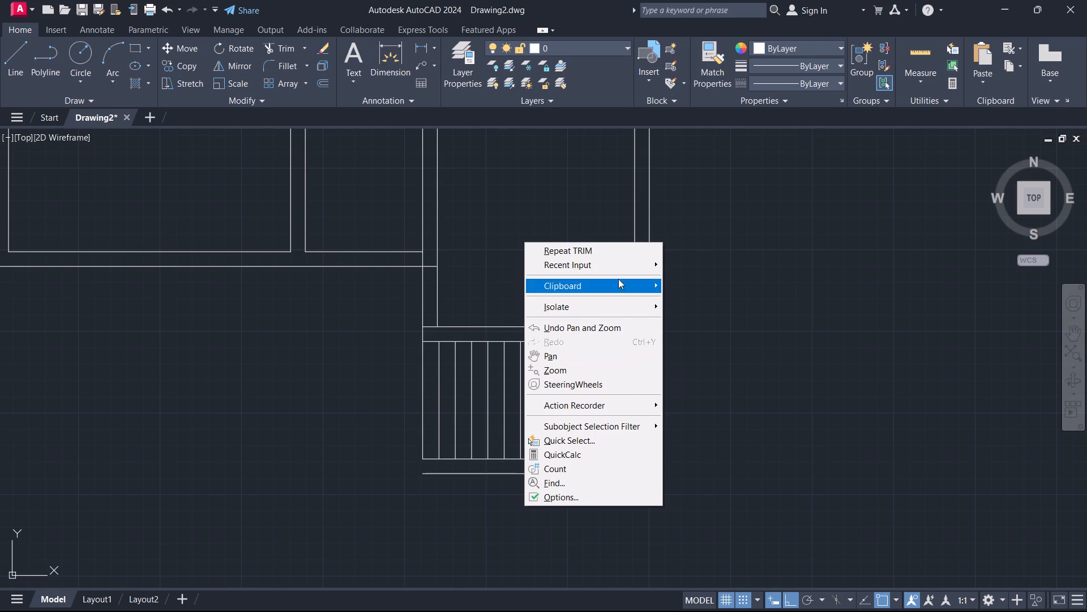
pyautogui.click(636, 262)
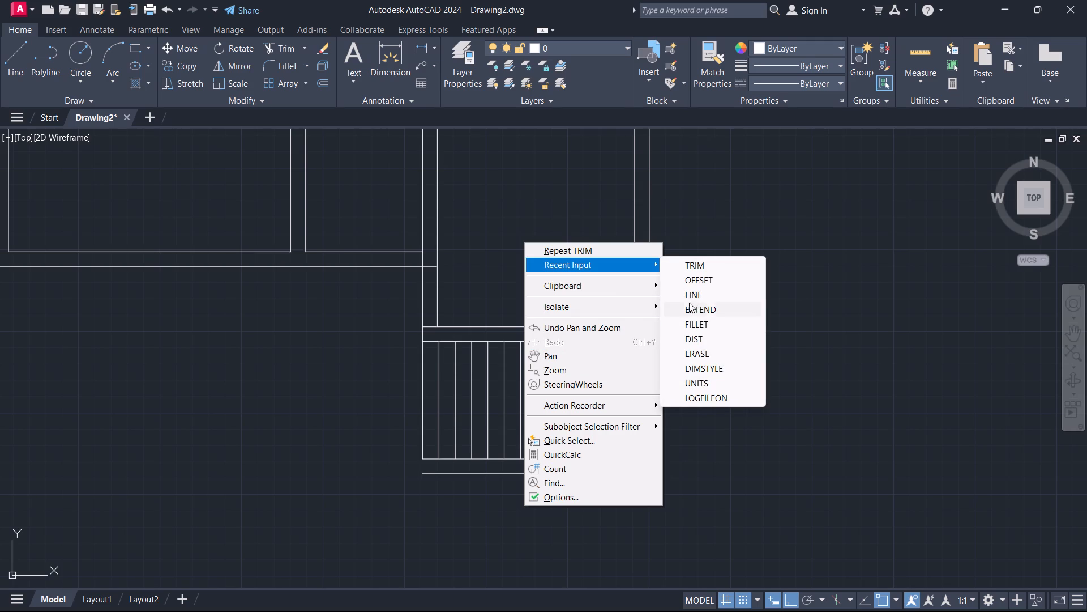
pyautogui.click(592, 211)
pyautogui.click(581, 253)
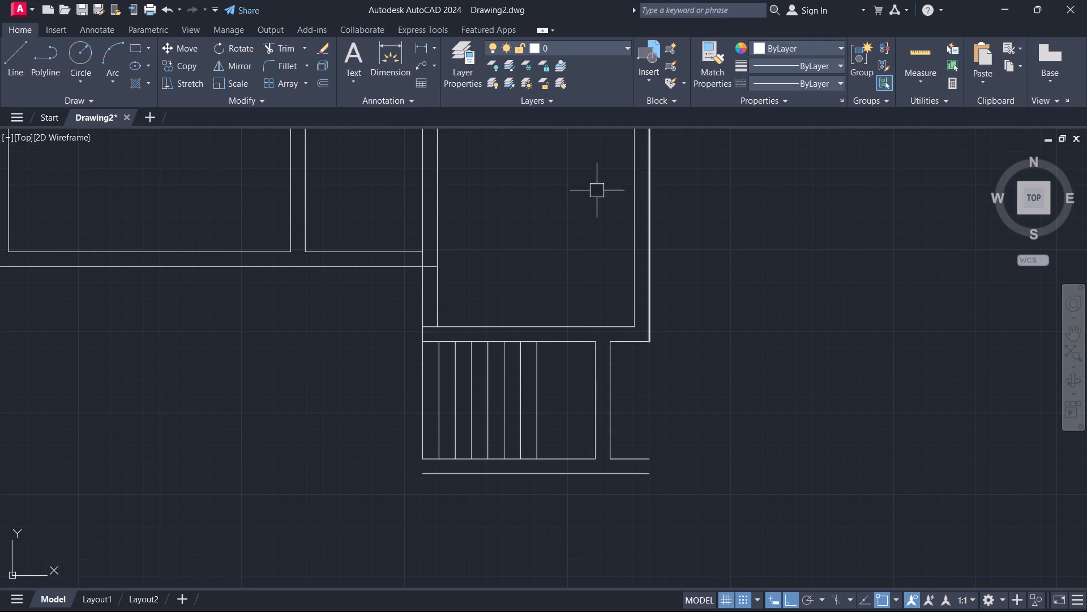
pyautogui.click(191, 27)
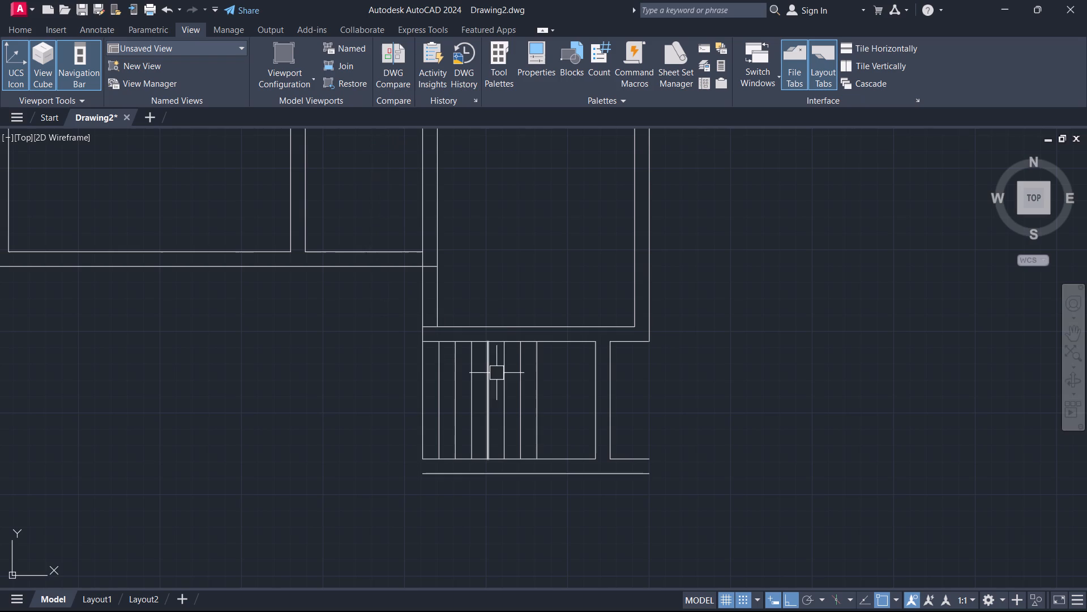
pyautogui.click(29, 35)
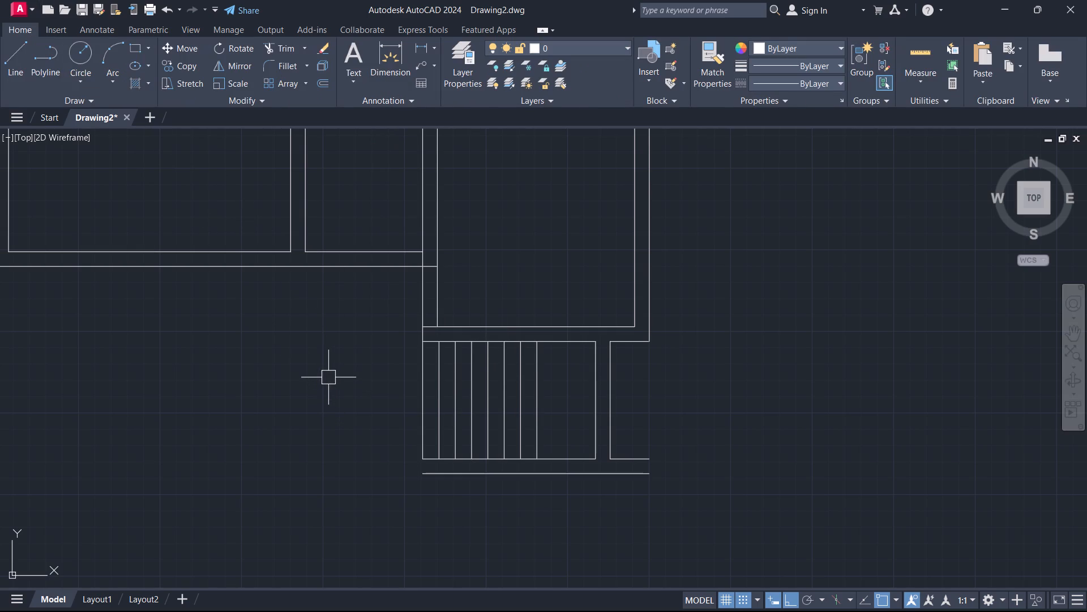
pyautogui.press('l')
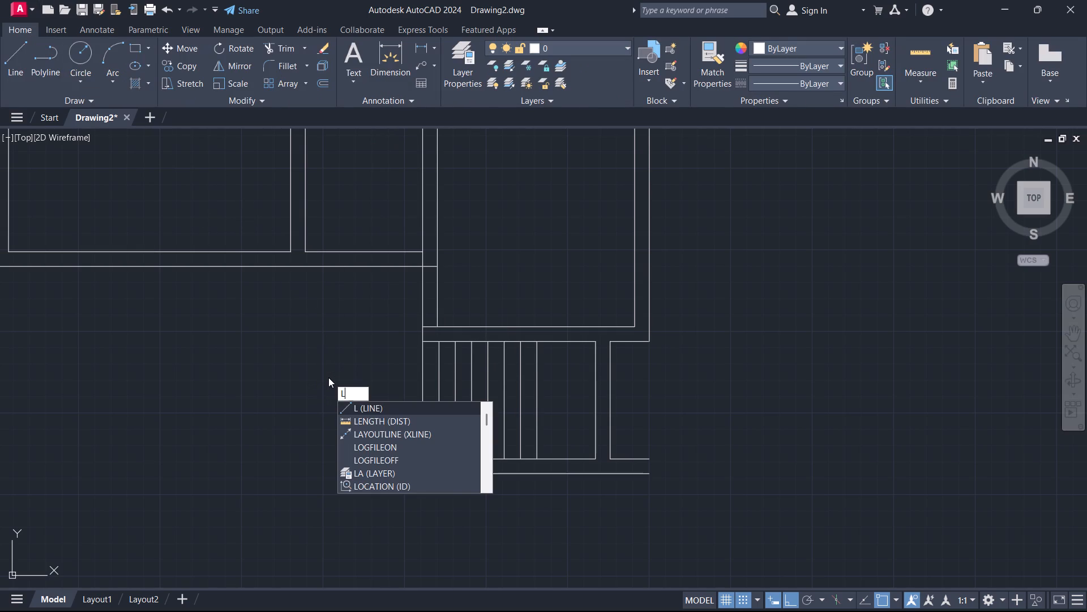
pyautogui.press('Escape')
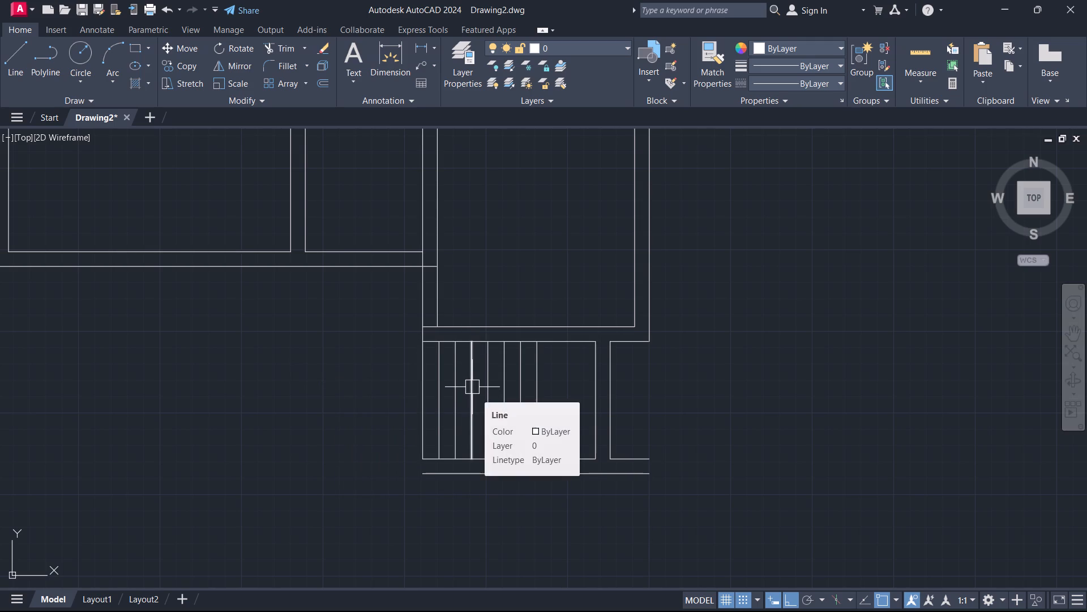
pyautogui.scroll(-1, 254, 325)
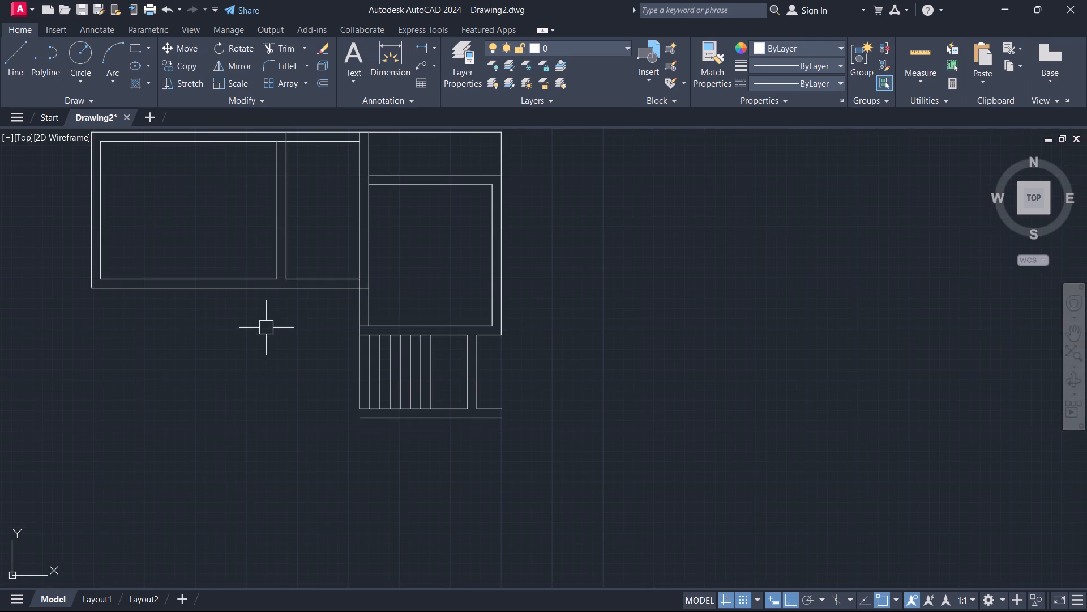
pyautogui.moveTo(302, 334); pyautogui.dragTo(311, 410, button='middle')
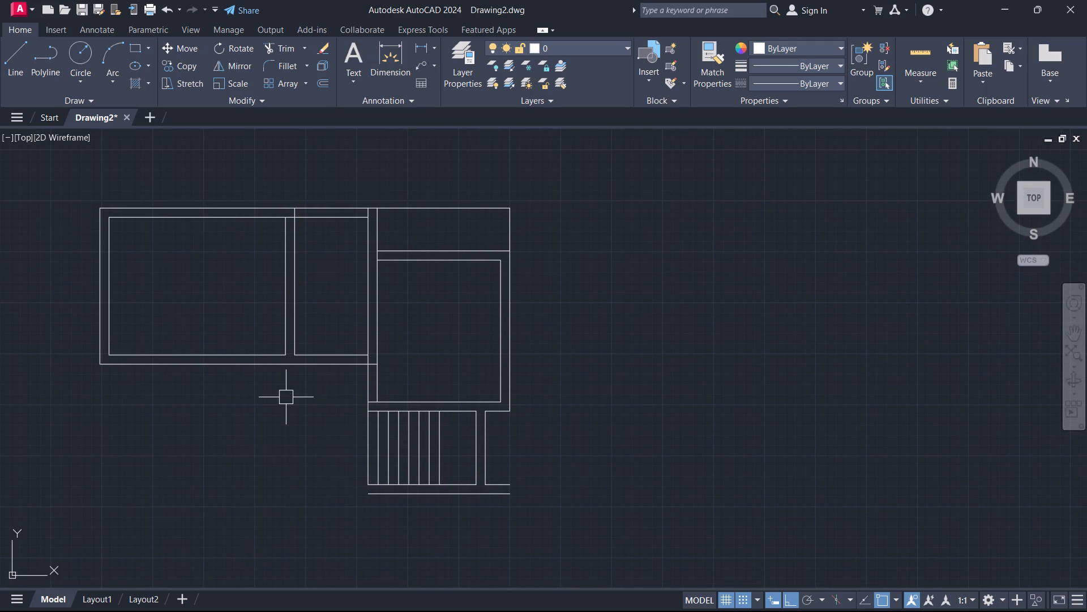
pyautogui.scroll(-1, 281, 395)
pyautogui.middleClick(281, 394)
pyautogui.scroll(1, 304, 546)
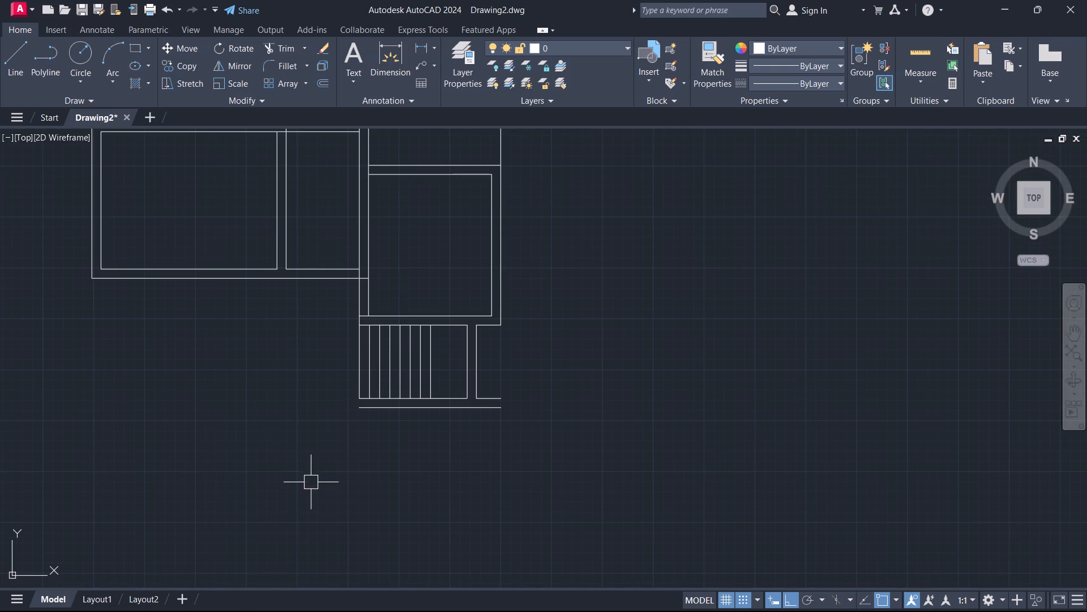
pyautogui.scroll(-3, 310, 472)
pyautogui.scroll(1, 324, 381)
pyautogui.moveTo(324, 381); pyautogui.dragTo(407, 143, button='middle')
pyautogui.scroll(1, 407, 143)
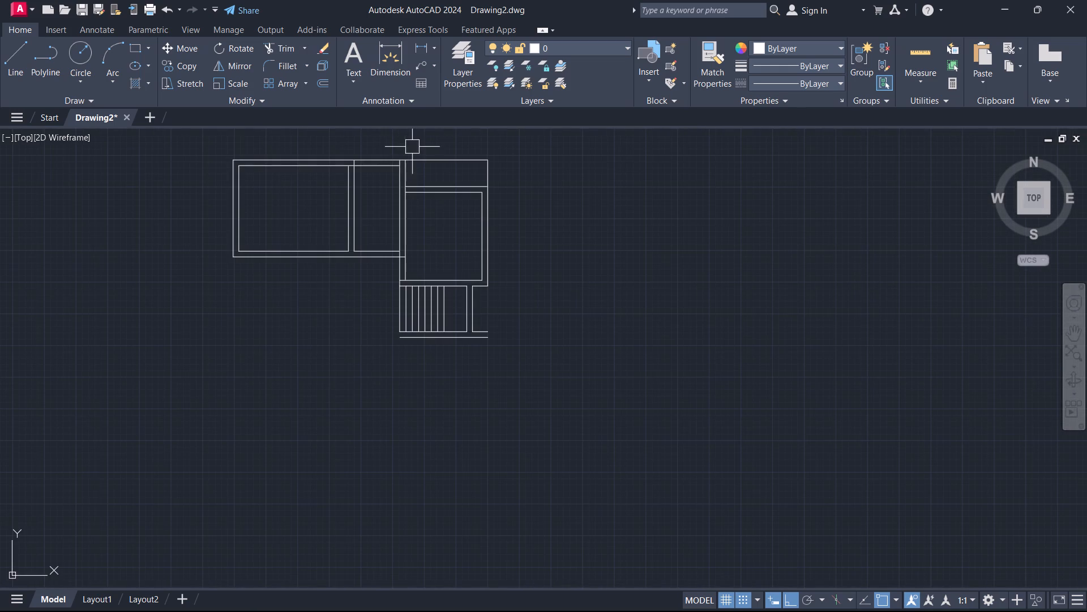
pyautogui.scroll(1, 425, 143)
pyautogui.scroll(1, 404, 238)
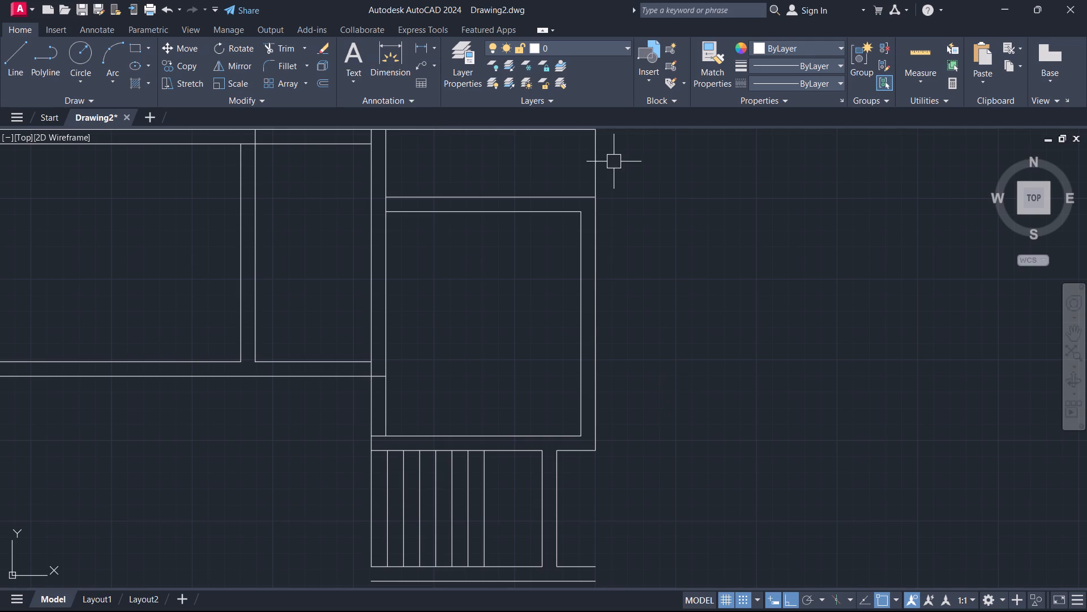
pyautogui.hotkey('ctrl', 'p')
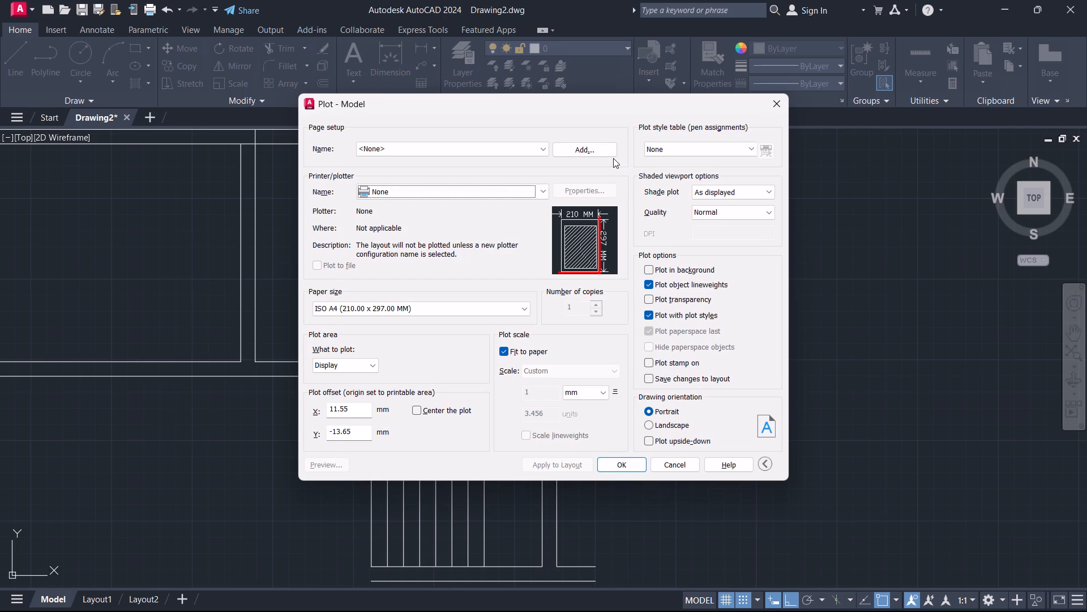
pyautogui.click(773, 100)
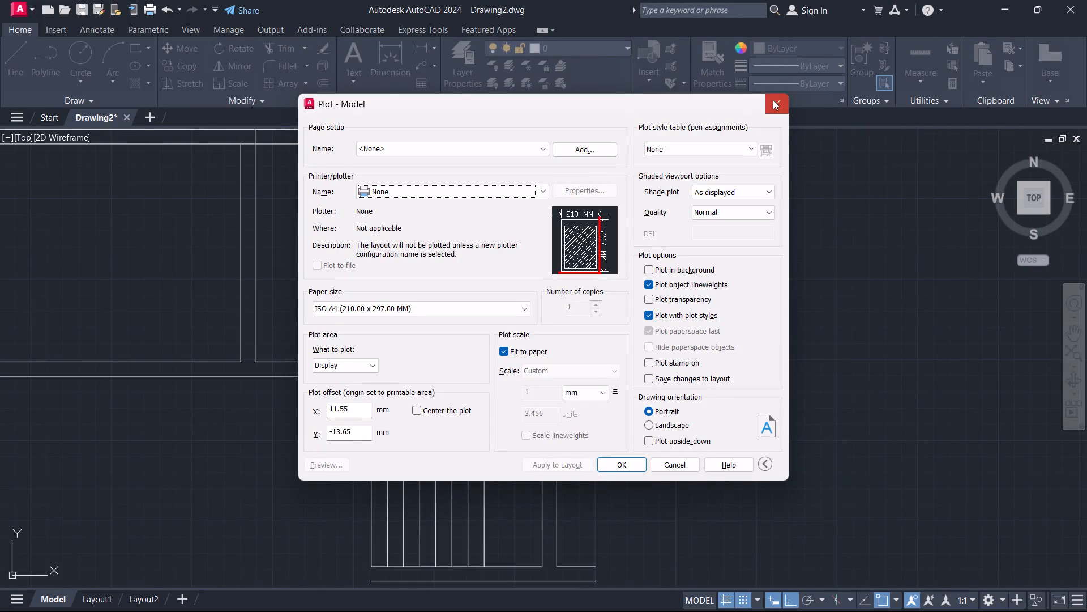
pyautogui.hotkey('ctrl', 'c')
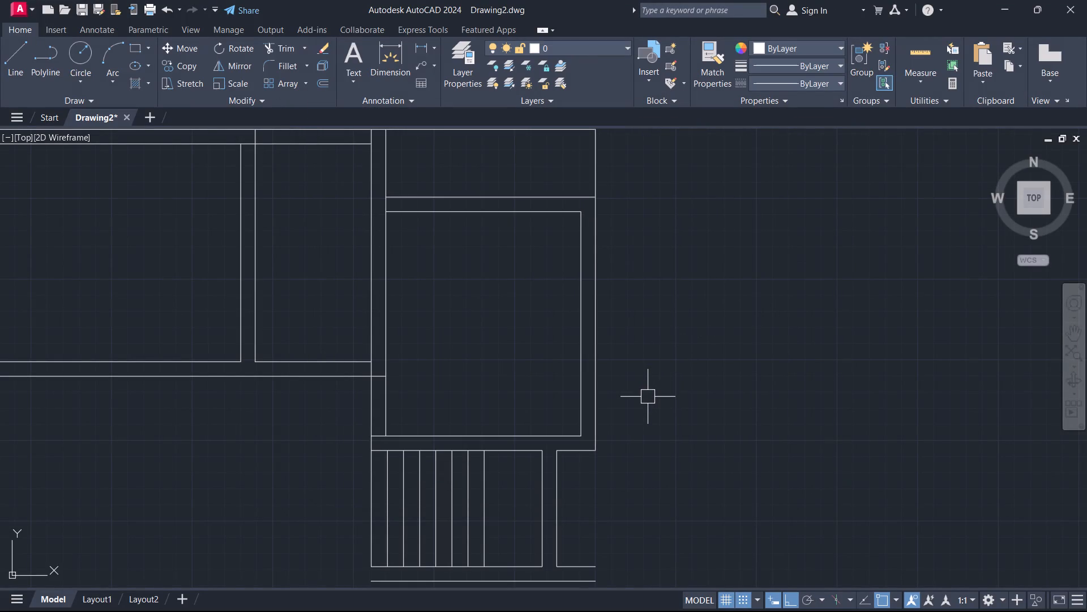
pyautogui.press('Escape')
# Redisplay the command line window and keep it open.
pyautogui.hotkey('ctrl', '9')
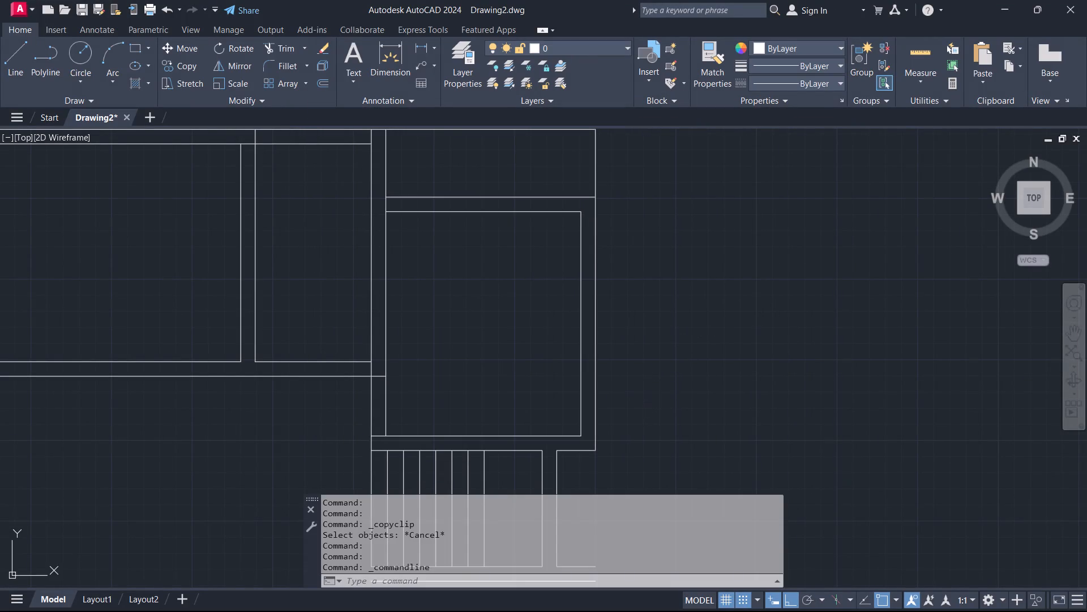
pyautogui.hotkey('ctrl', '9')
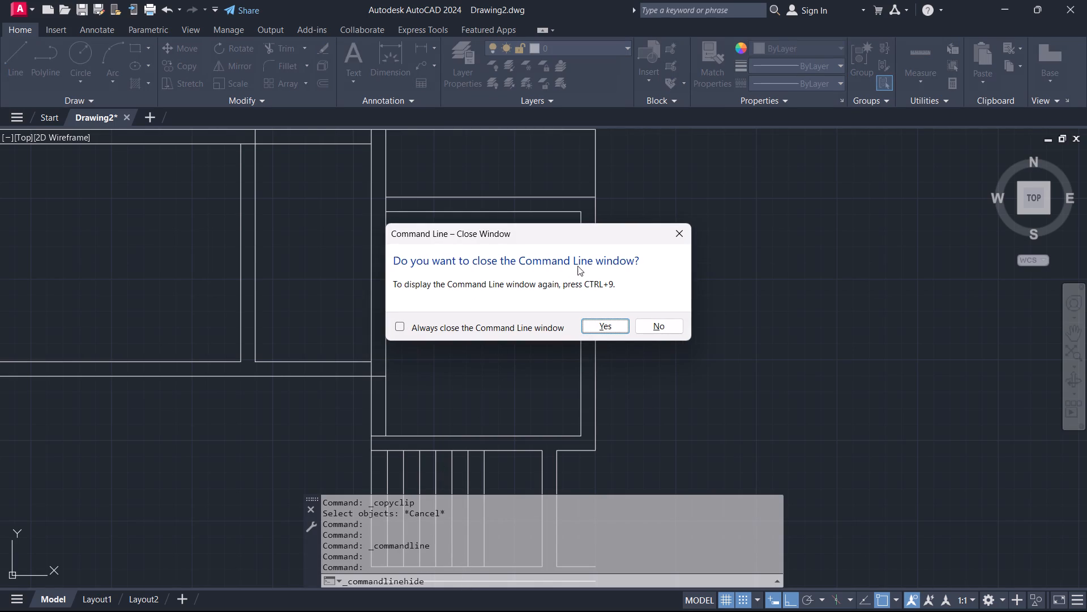
pyautogui.click(655, 326)
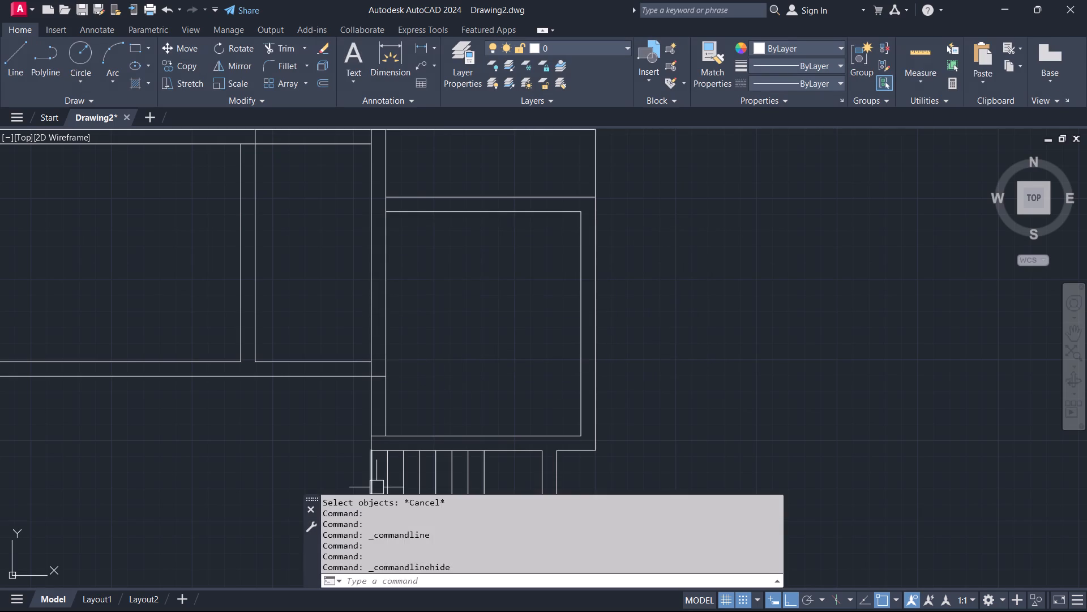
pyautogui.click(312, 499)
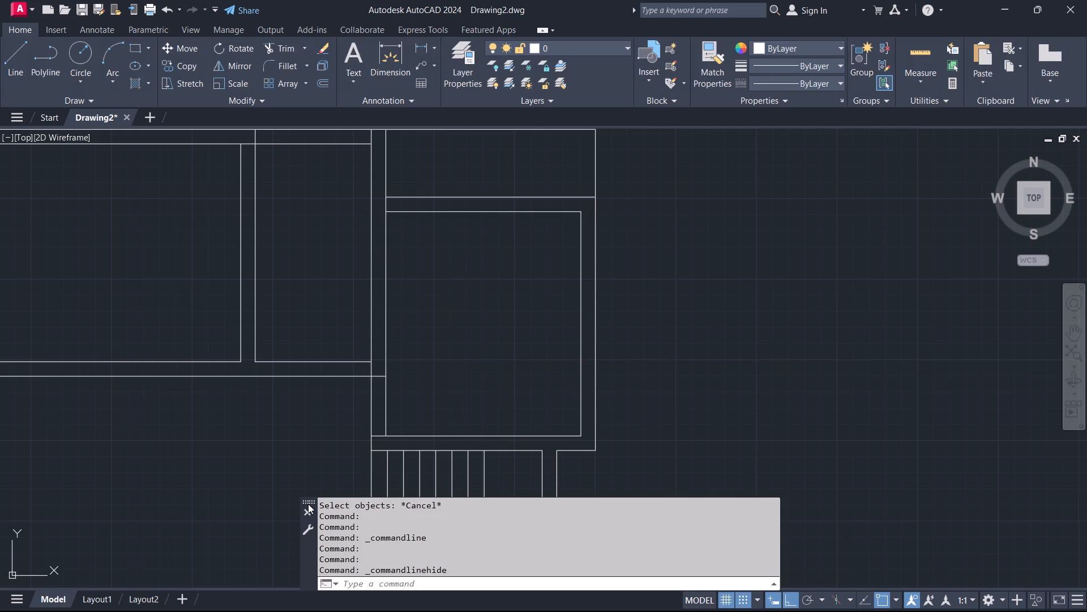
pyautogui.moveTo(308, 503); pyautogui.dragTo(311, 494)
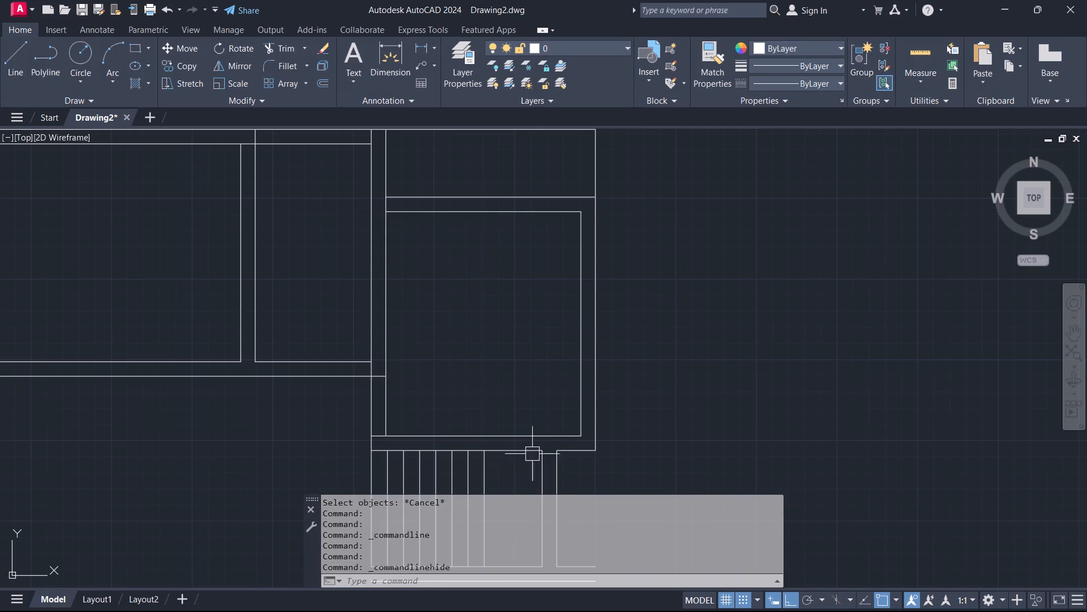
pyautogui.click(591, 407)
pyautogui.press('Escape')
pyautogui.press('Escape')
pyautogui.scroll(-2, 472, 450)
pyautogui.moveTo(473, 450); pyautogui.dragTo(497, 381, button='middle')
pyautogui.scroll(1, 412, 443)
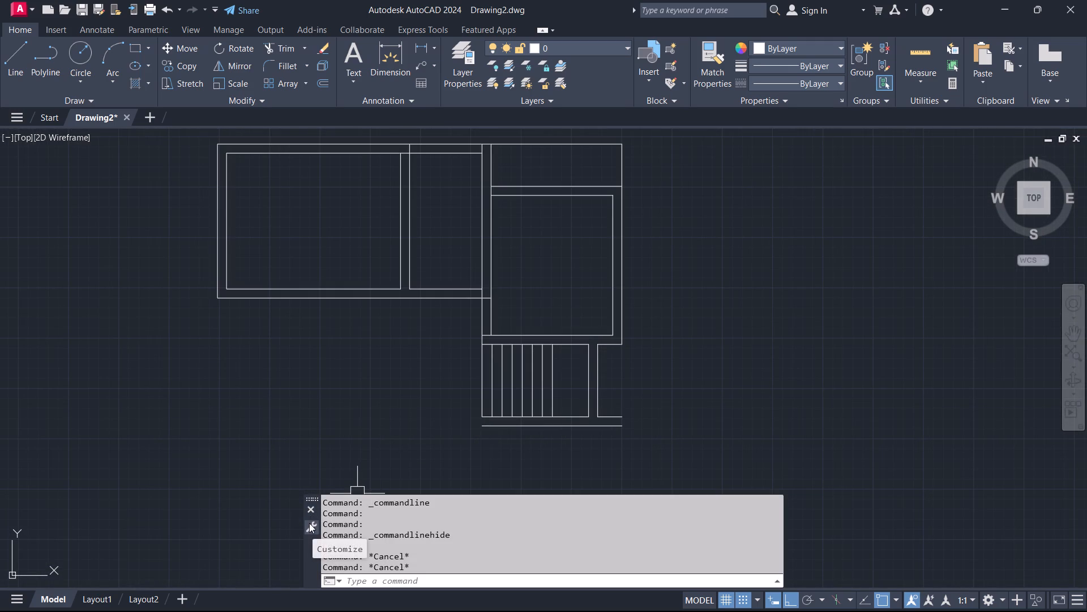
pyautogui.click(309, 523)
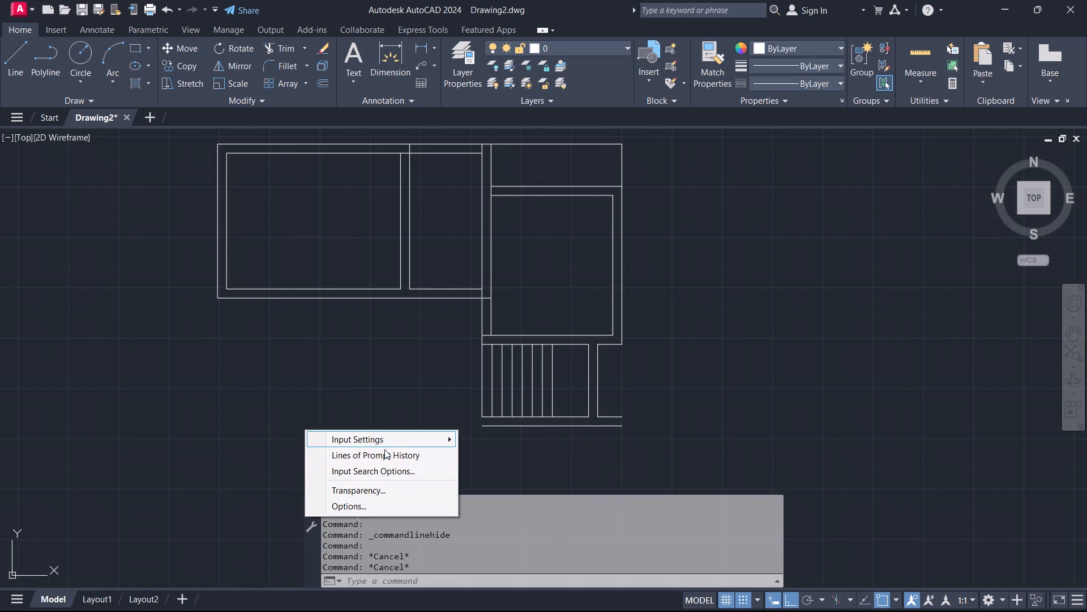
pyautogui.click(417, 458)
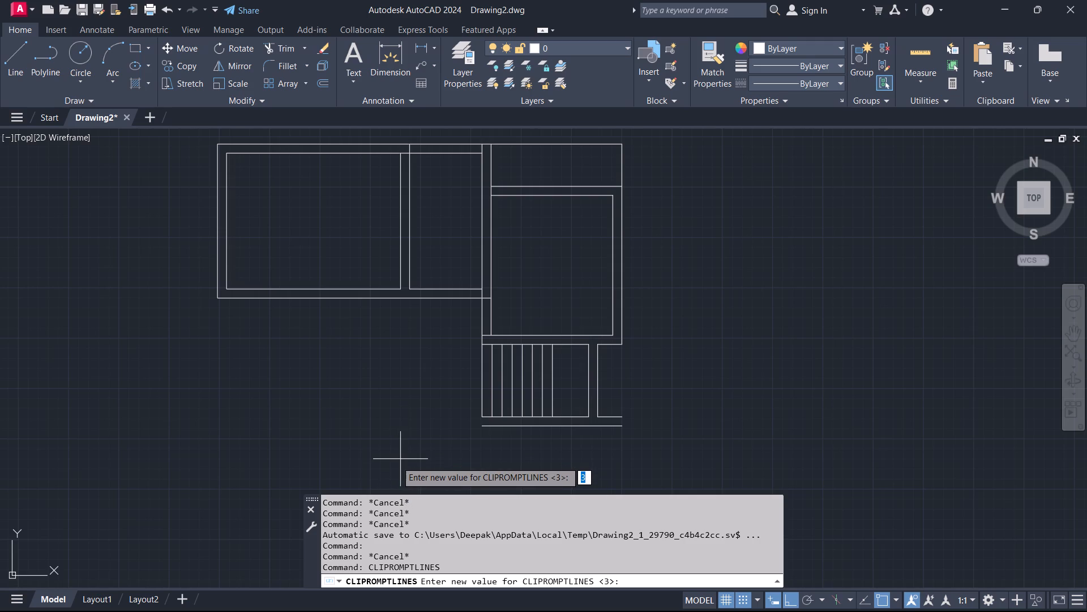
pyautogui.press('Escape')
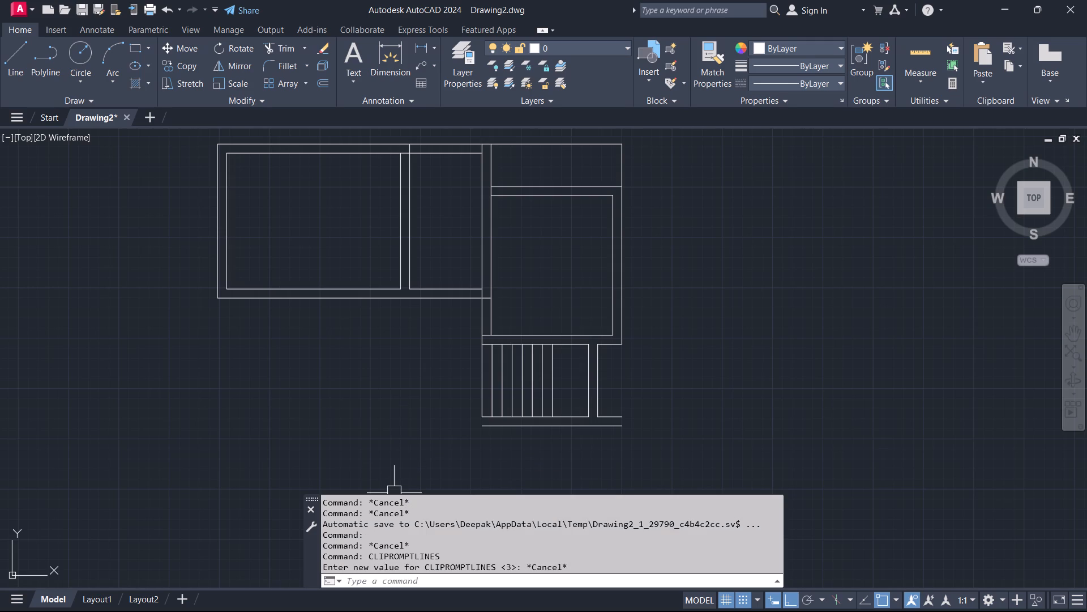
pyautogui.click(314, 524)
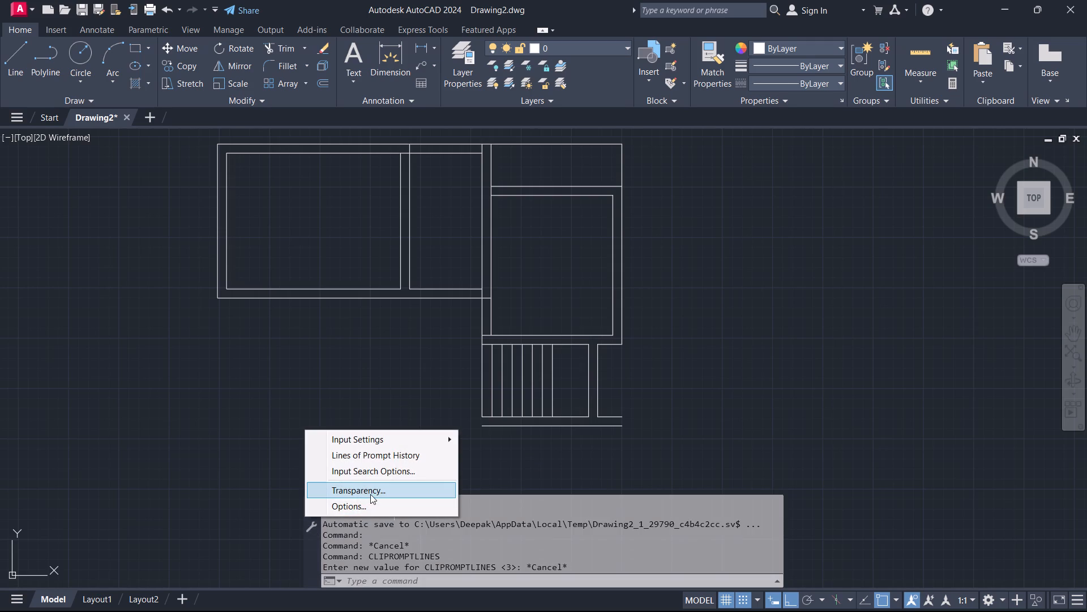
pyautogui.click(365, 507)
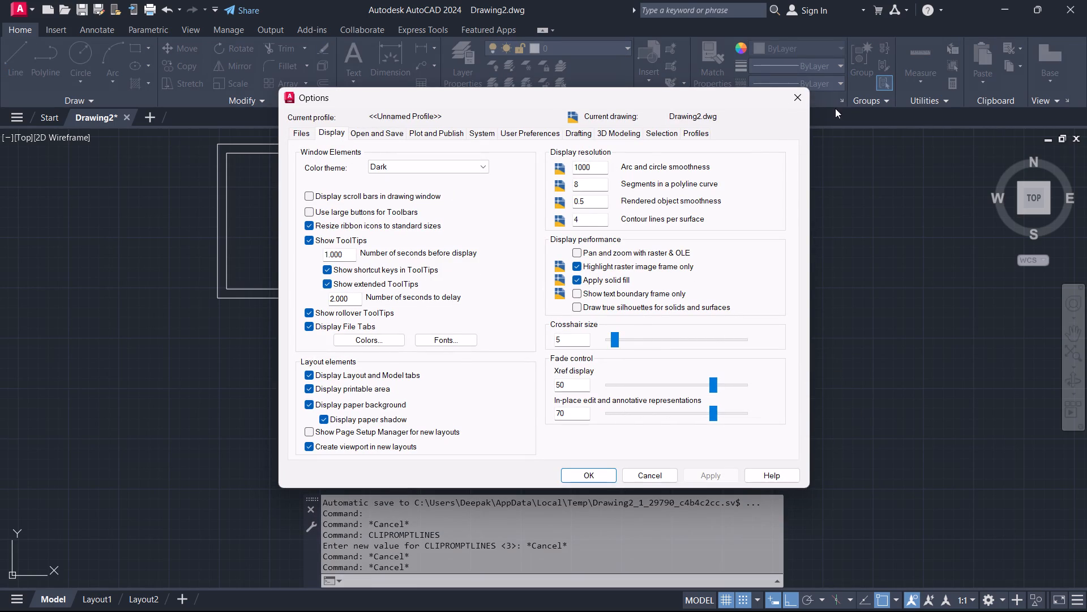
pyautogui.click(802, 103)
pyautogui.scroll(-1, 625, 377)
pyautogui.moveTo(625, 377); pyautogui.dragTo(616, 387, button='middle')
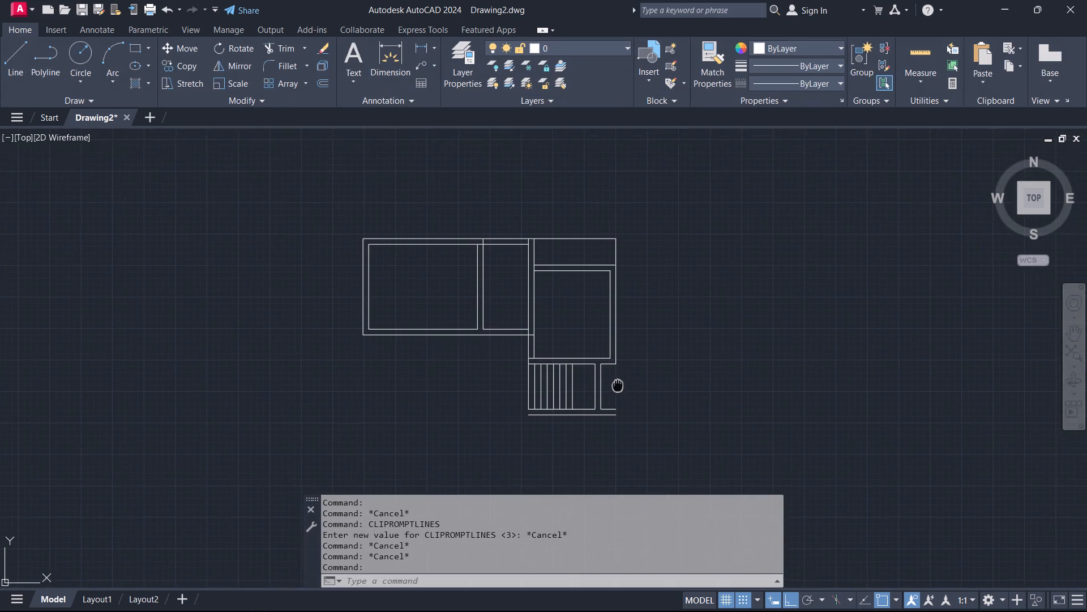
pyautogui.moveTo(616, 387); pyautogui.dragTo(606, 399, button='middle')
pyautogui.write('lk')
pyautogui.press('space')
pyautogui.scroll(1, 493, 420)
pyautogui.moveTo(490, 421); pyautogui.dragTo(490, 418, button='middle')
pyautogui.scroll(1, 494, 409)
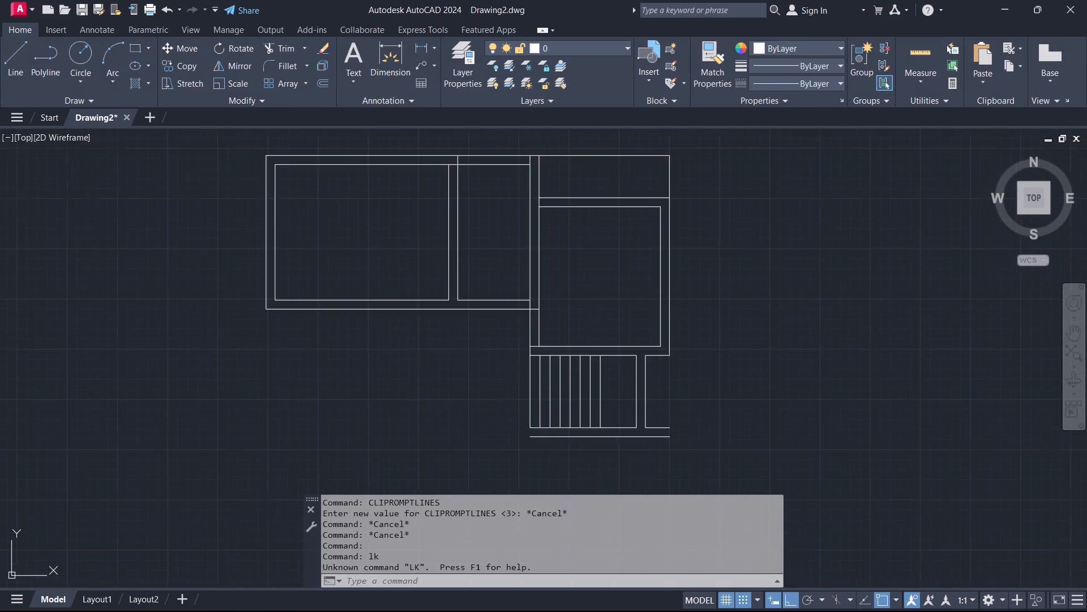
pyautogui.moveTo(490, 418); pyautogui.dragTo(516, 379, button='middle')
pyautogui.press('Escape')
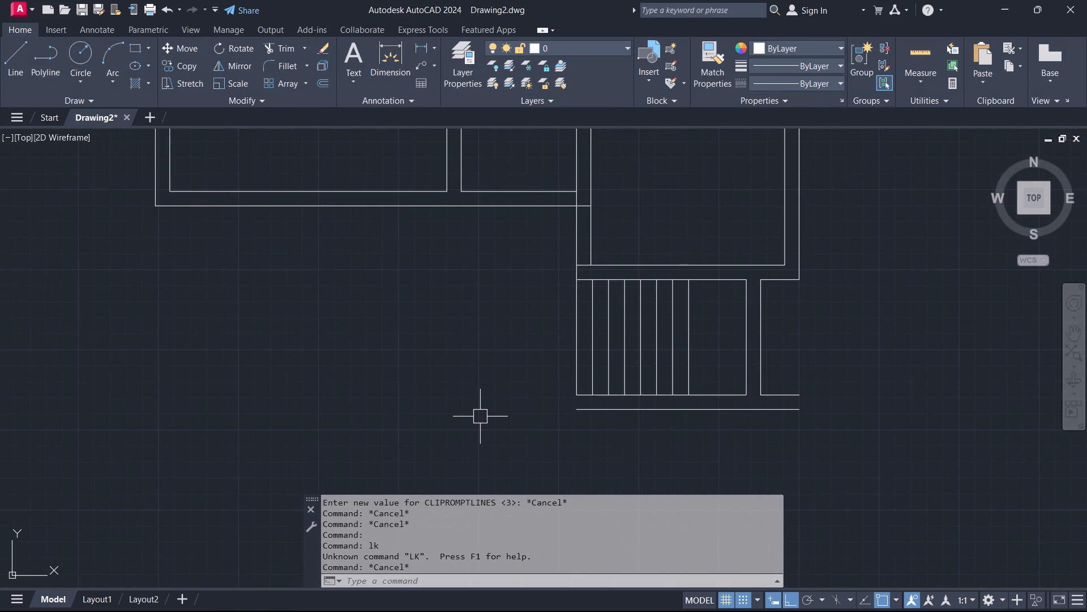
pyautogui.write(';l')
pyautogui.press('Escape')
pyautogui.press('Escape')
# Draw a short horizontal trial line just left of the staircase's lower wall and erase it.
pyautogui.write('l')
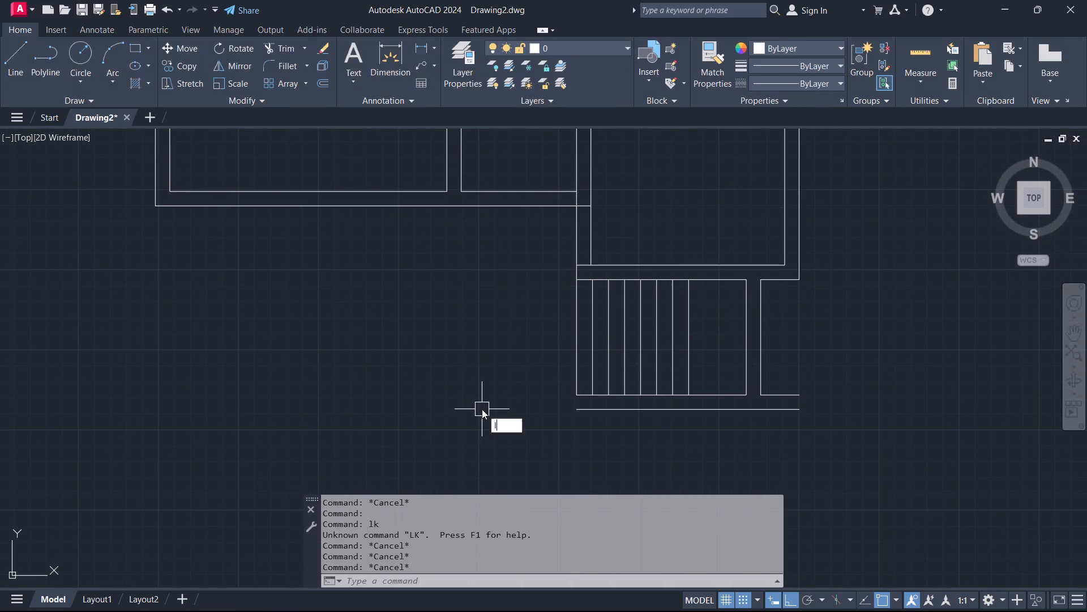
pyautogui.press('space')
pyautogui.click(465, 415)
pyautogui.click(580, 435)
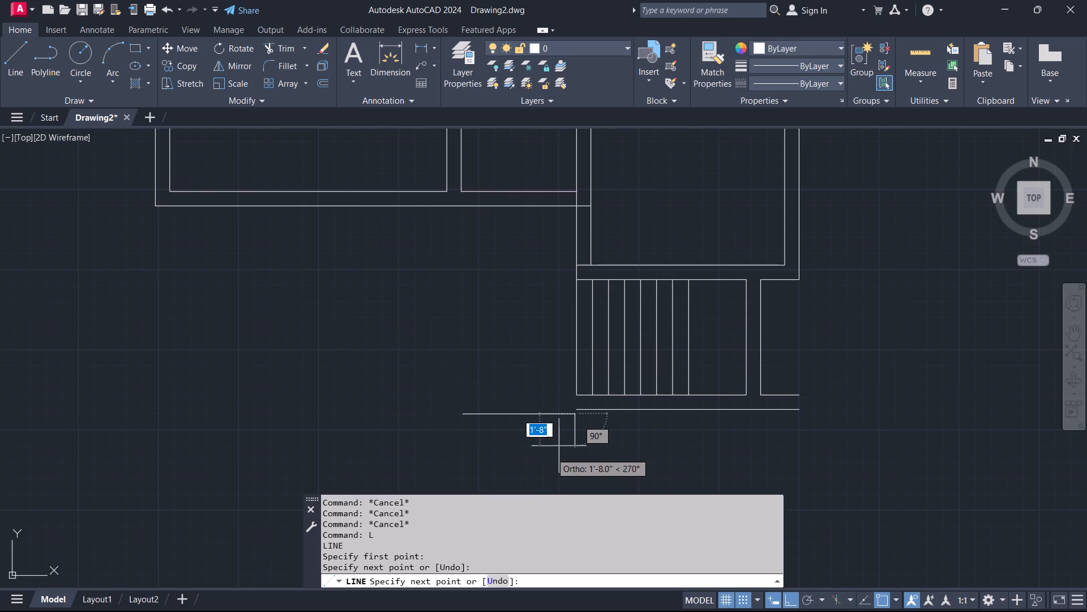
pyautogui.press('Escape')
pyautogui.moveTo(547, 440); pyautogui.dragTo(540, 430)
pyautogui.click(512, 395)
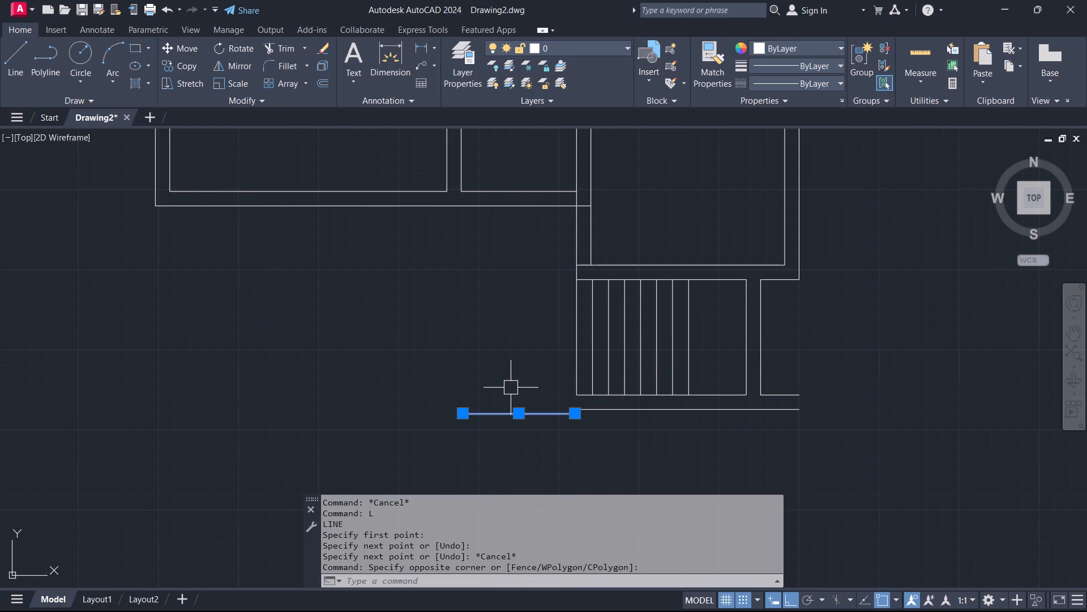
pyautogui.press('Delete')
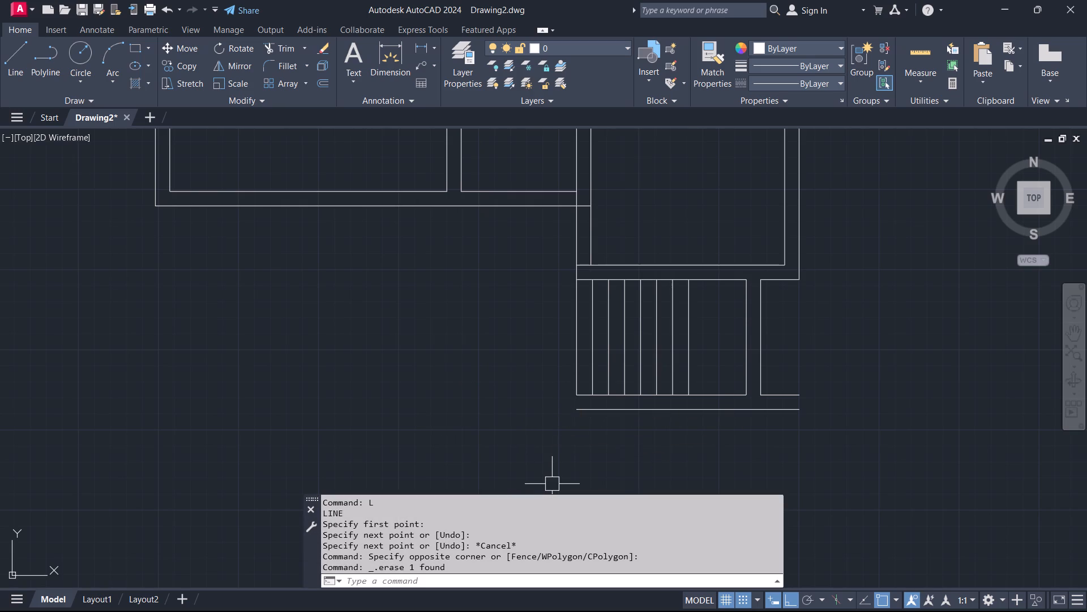
# Shrink the command line window's height to a single line.
pyautogui.doubleClick(741, 583)
pyautogui.doubleClick(777, 581)
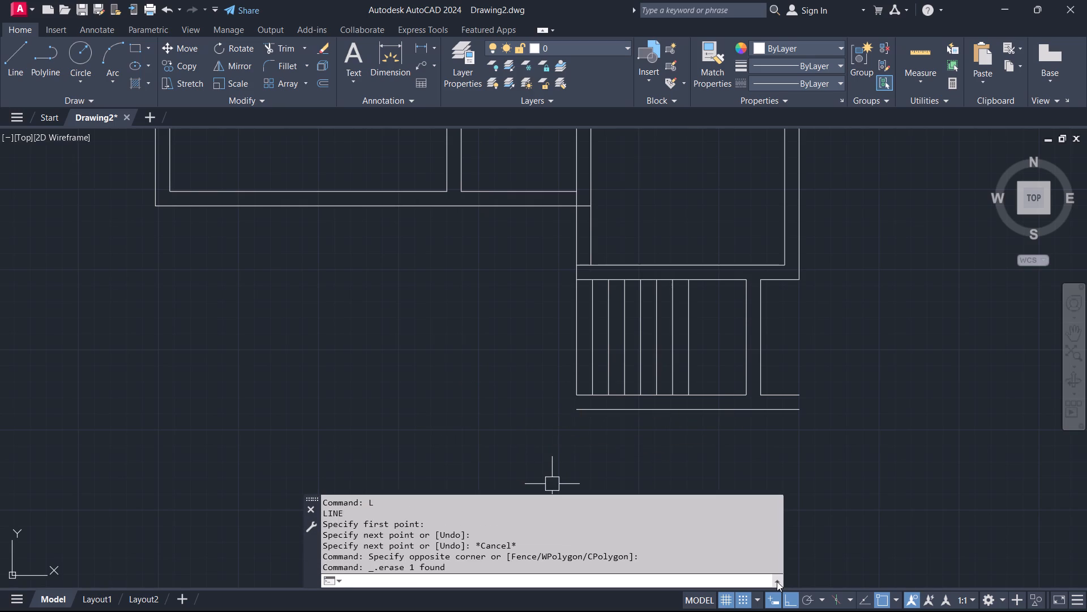
pyautogui.click(777, 581)
pyautogui.click(777, 581)
pyautogui.moveTo(727, 494); pyautogui.dragTo(733, 577)
# With snap off, draw a horizontal line across the staircase treads from the left wall line's midpoint to the last tread line's midpoint.
pyautogui.scroll(1, 390, 552)
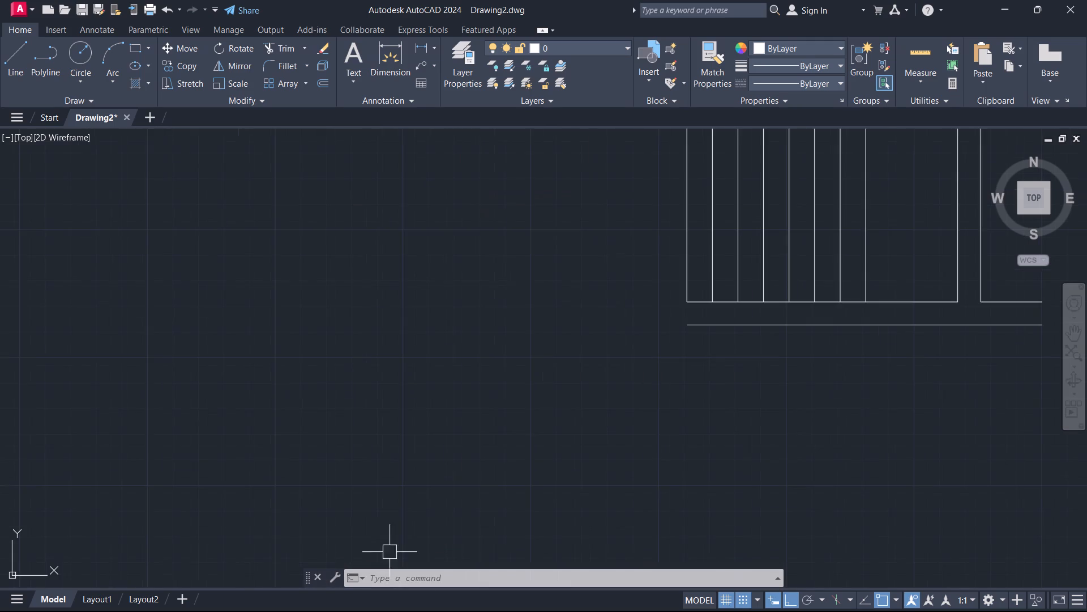
pyautogui.scroll(-2, 636, 367)
pyautogui.moveTo(636, 367); pyautogui.dragTo(411, 410, button='middle')
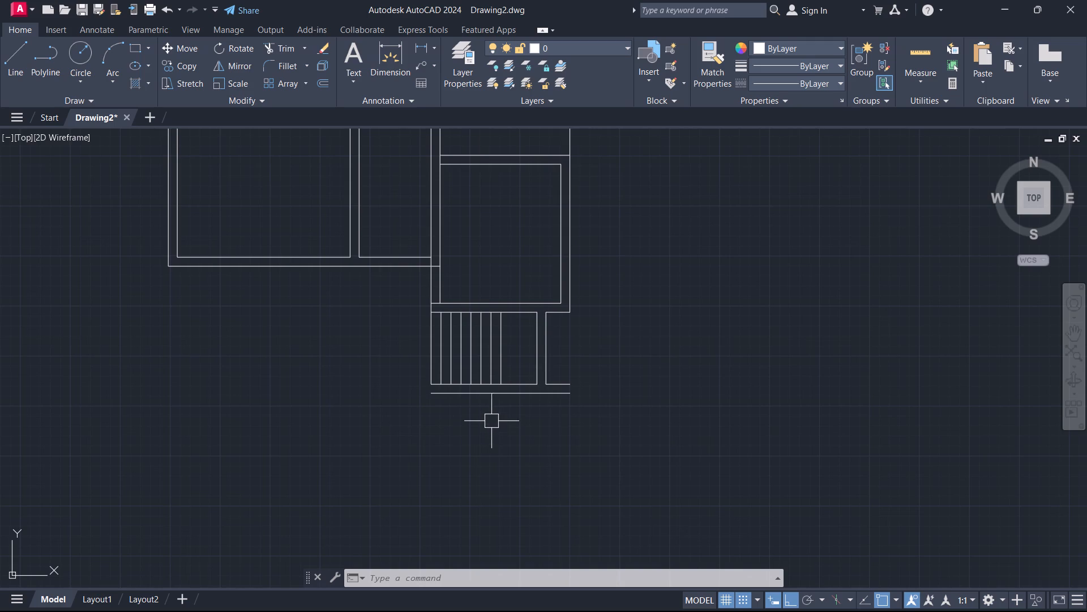
pyautogui.moveTo(555, 401); pyautogui.dragTo(547, 426, button='middle')
pyautogui.scroll(-1, 547, 426)
pyautogui.scroll(1, 486, 365)
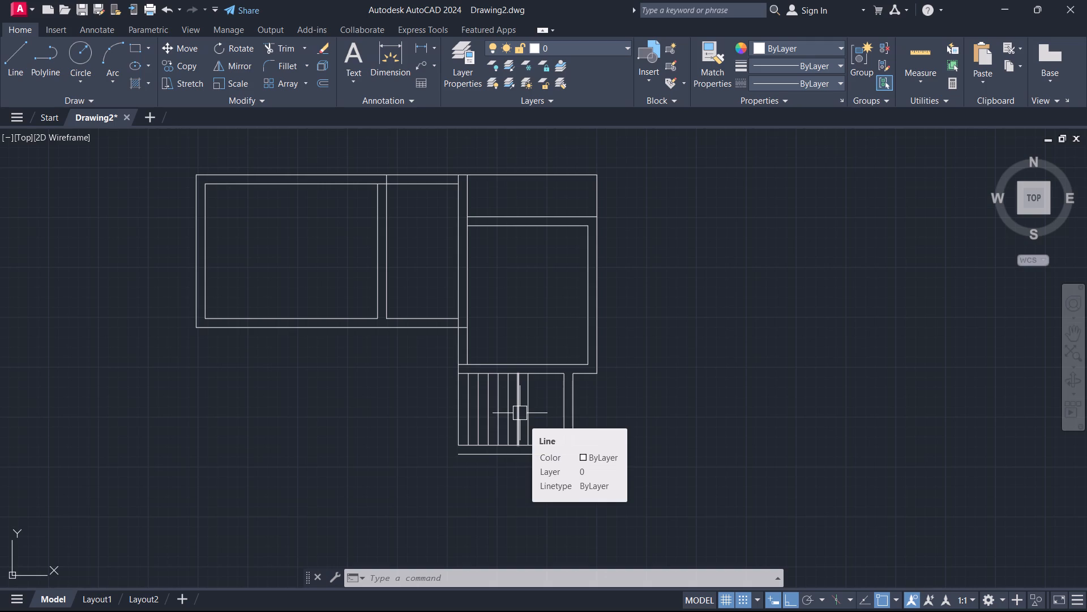
pyautogui.press('i')
pyautogui.press('BackSpace')
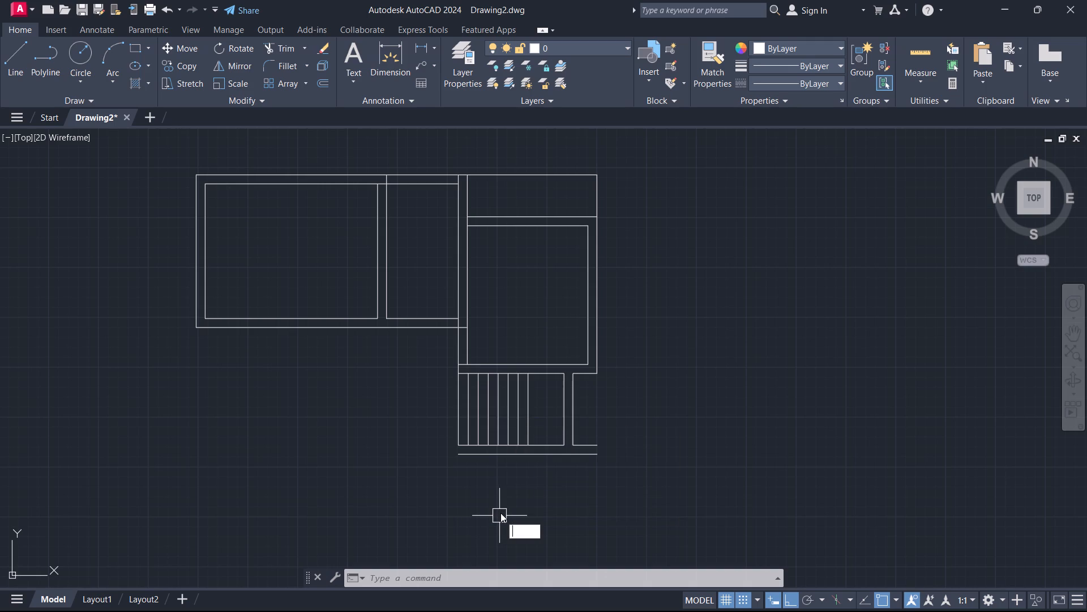
pyautogui.write('l')
pyautogui.press('space')
pyautogui.scroll(1, 358, 485)
pyautogui.scroll(1, 490, 401)
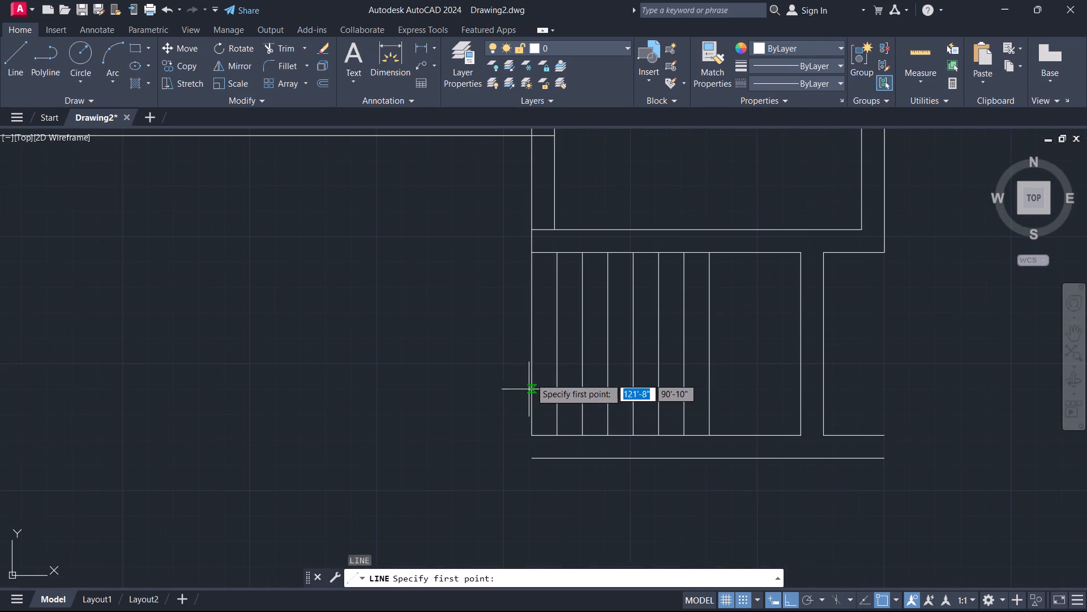
pyautogui.click(541, 344)
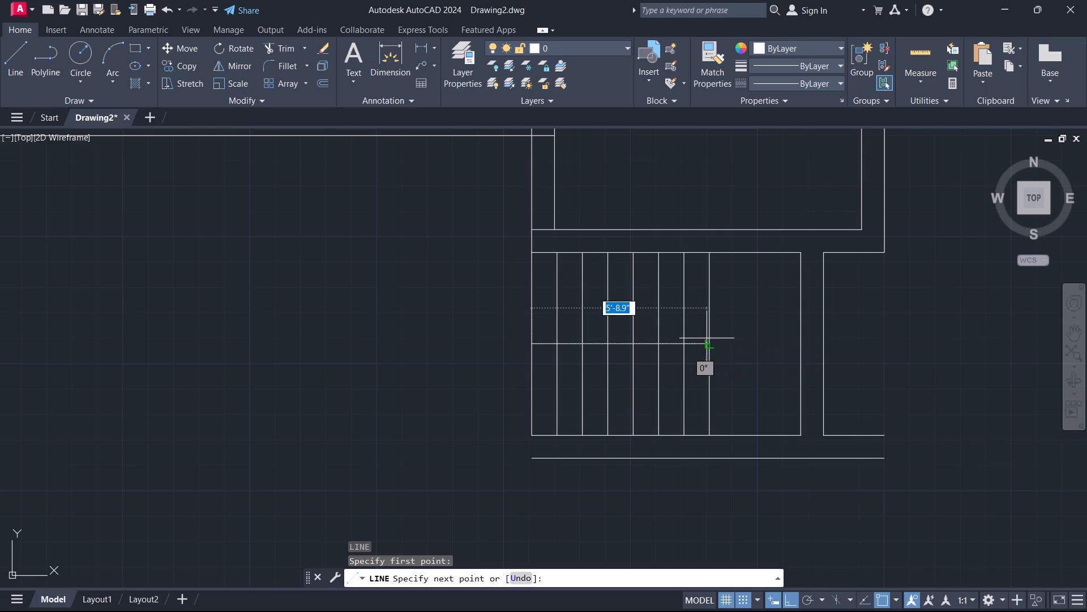
pyautogui.press('F9')
pyautogui.click(714, 349)
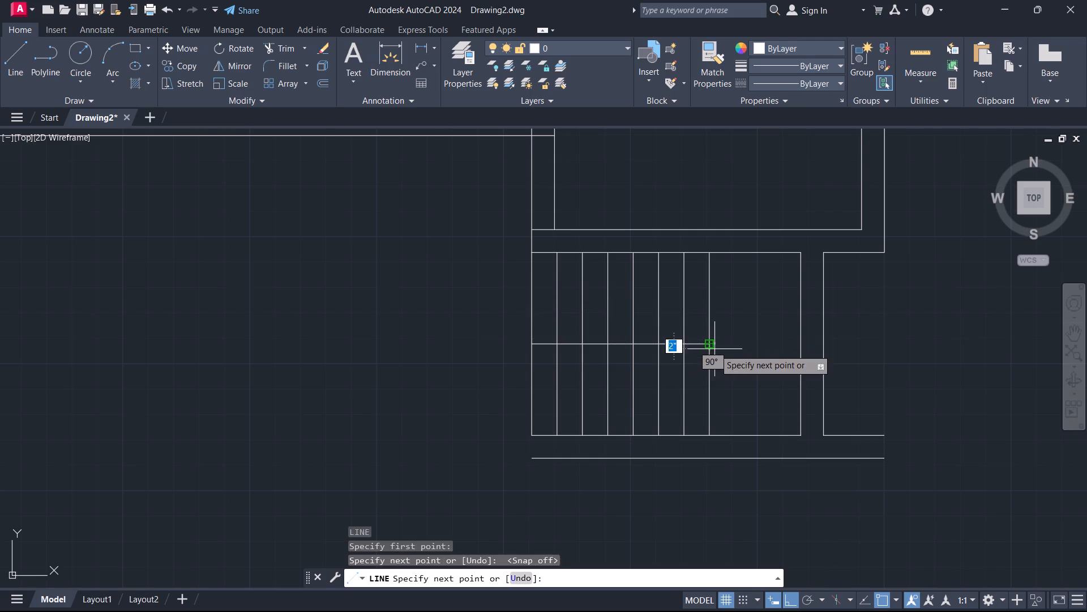
pyautogui.press('Escape')
# Offset the staircase's horizontal middle line by 2 inches, once above and once below it.
pyautogui.scroll(2, 695, 332)
pyautogui.moveTo(695, 332); pyautogui.dragTo(695, 345, button='middle')
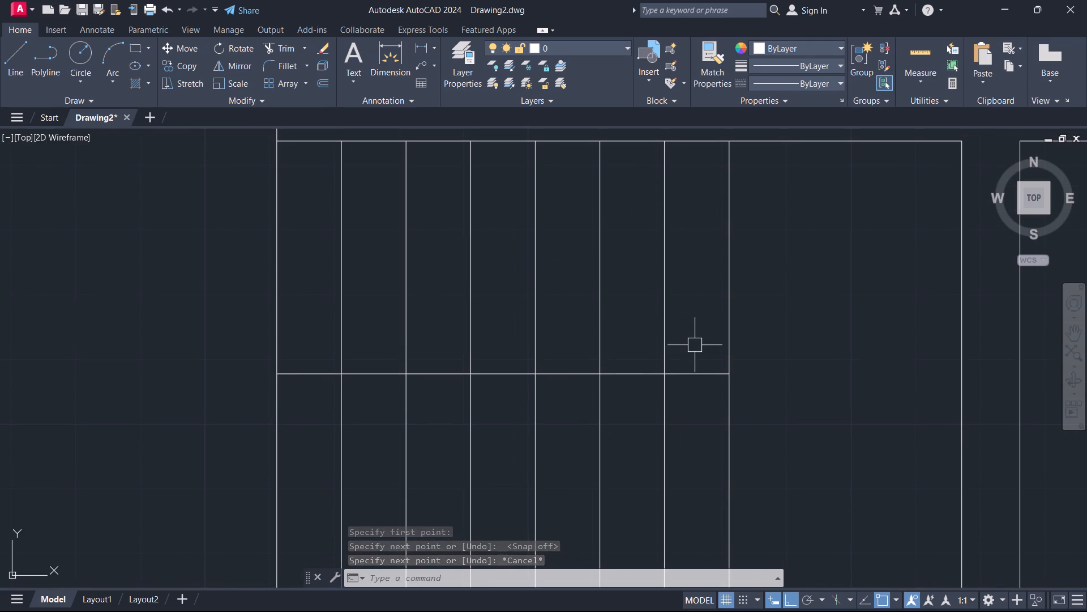
pyautogui.write('o')
pyautogui.press('space')
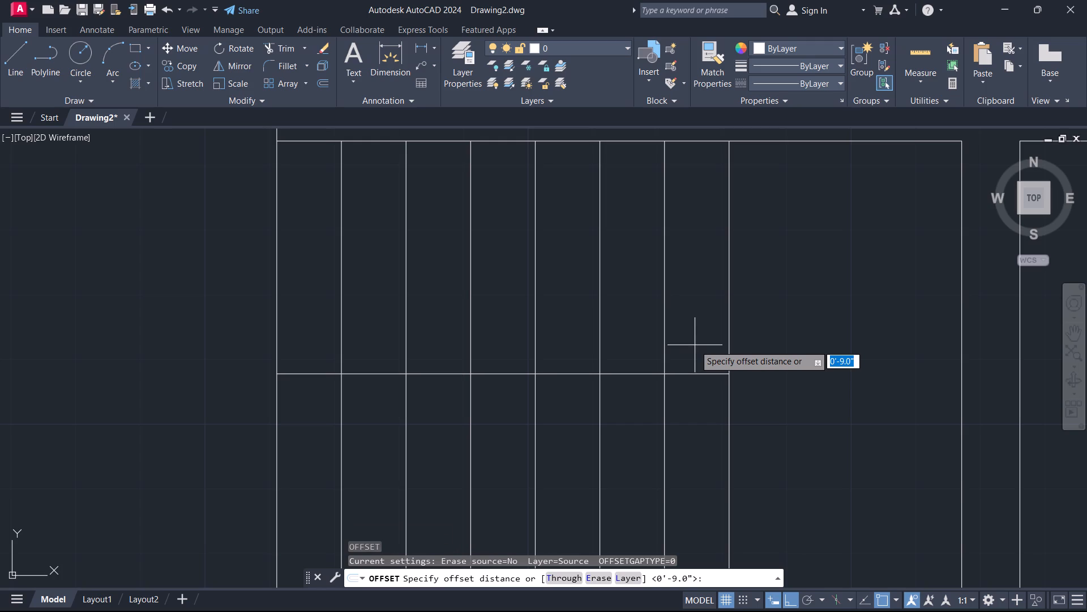
pyautogui.press('.')
pyautogui.press('BackSpace')
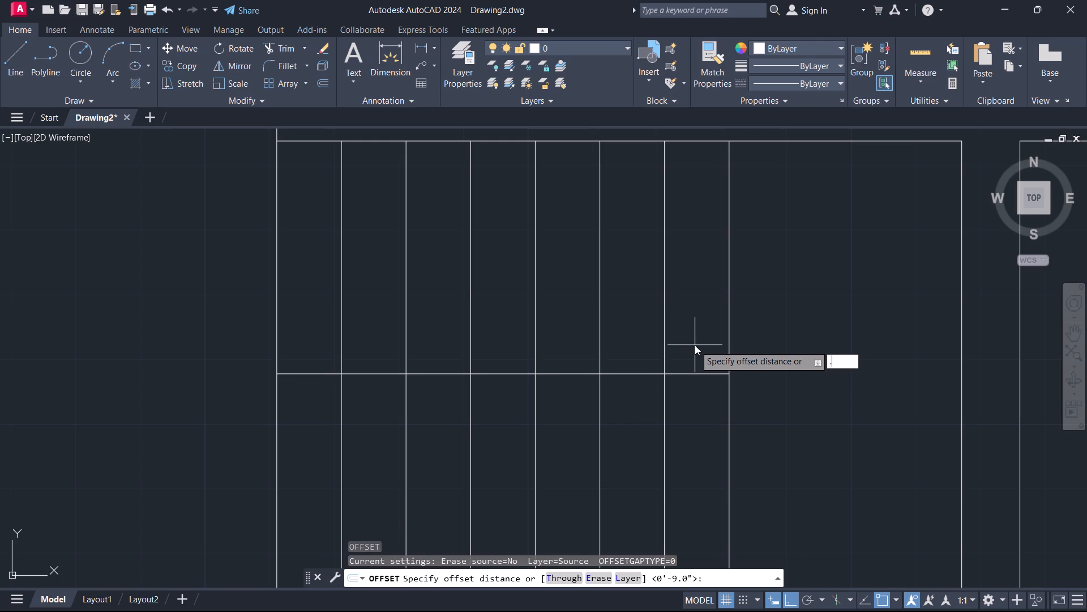
pyautogui.press('2')
pyautogui.press('Return')
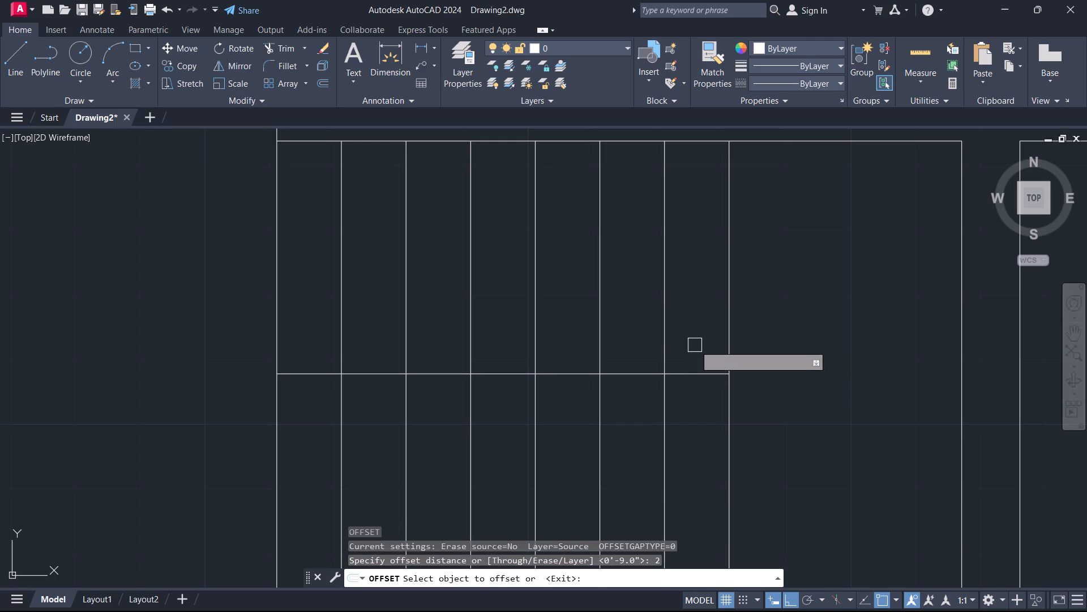
pyautogui.scroll(1, 619, 367)
pyautogui.click(622, 379)
pyautogui.click(626, 323)
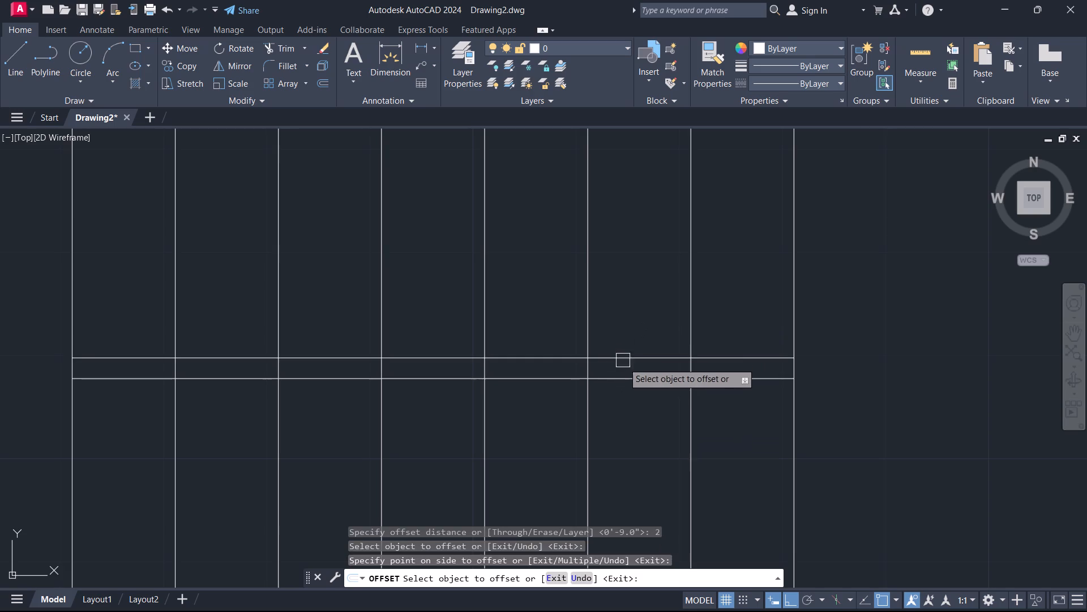
pyautogui.click(632, 384)
pyautogui.click(628, 413)
pyautogui.press('Escape')
# Erase the original middle line between the two offset lines.
pyautogui.click(636, 382)
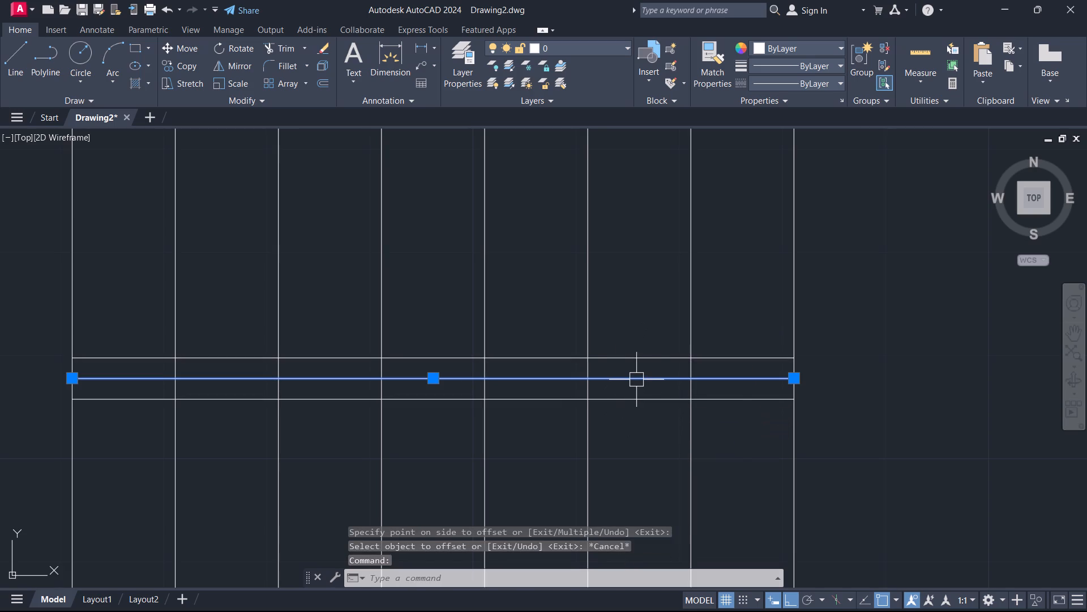
pyautogui.press('Delete')
# Trim the staircase's tread lines between the two horizontal middle lines to separate the two flights.
pyautogui.write('tr')
pyautogui.press('space')
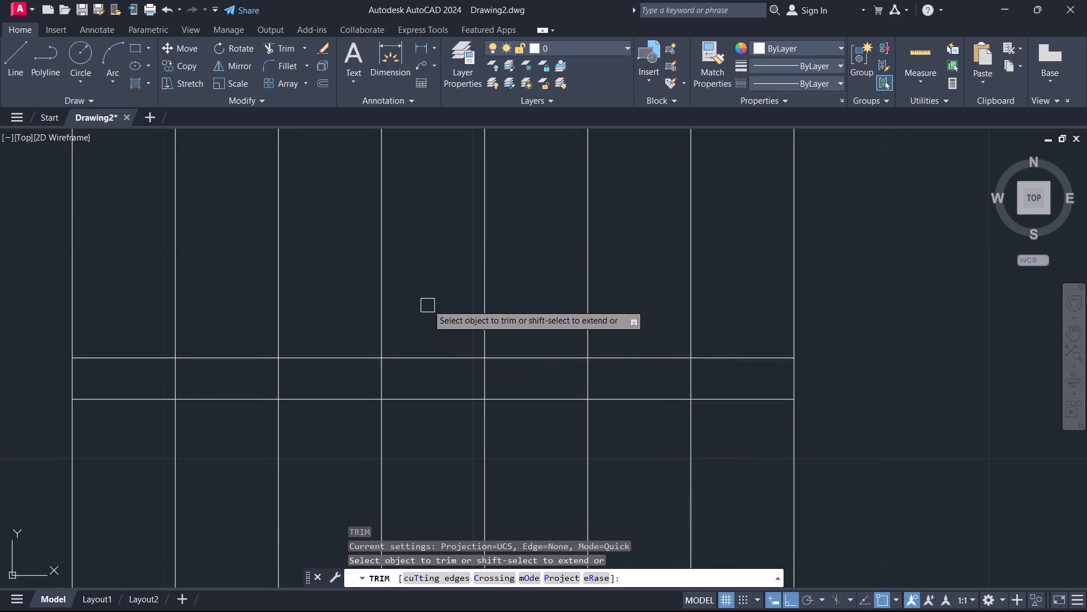
pyautogui.scroll(-1, 398, 324)
pyautogui.scroll(2, 228, 359)
pyautogui.click(237, 358)
pyautogui.scroll(-1, 748, 389)
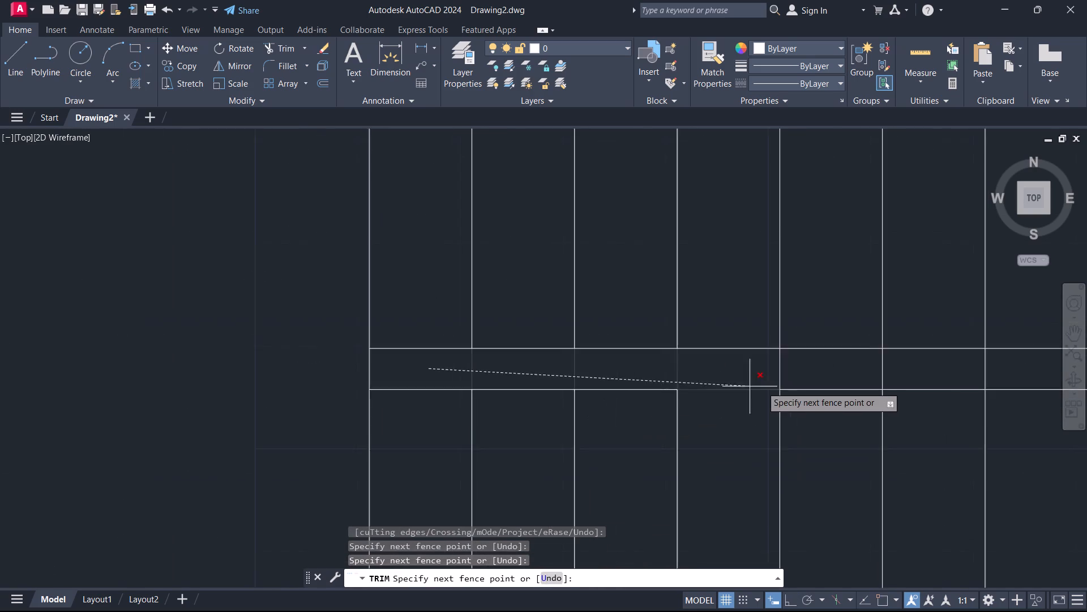
pyautogui.scroll(-2, 764, 386)
pyautogui.moveTo(801, 384); pyautogui.dragTo(392, 381, button='middle')
pyautogui.click(498, 377)
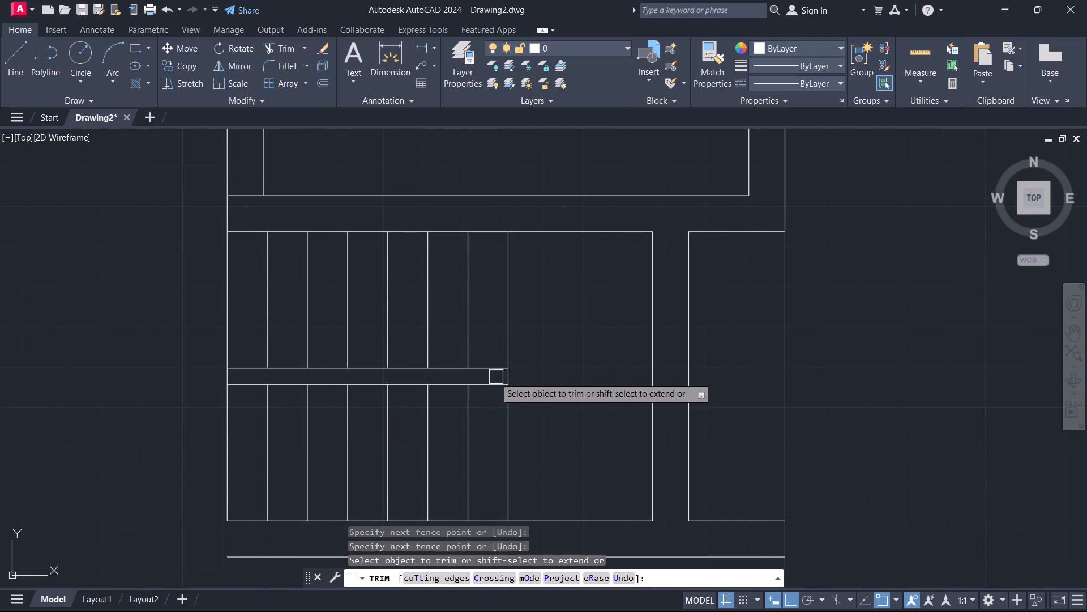
pyautogui.press('Escape')
# Offset the outer line of the staircase's lower wall downward by 4'7.
pyautogui.scroll(-1, 451, 389)
pyautogui.moveTo(439, 409); pyautogui.dragTo(563, 375, button='middle')
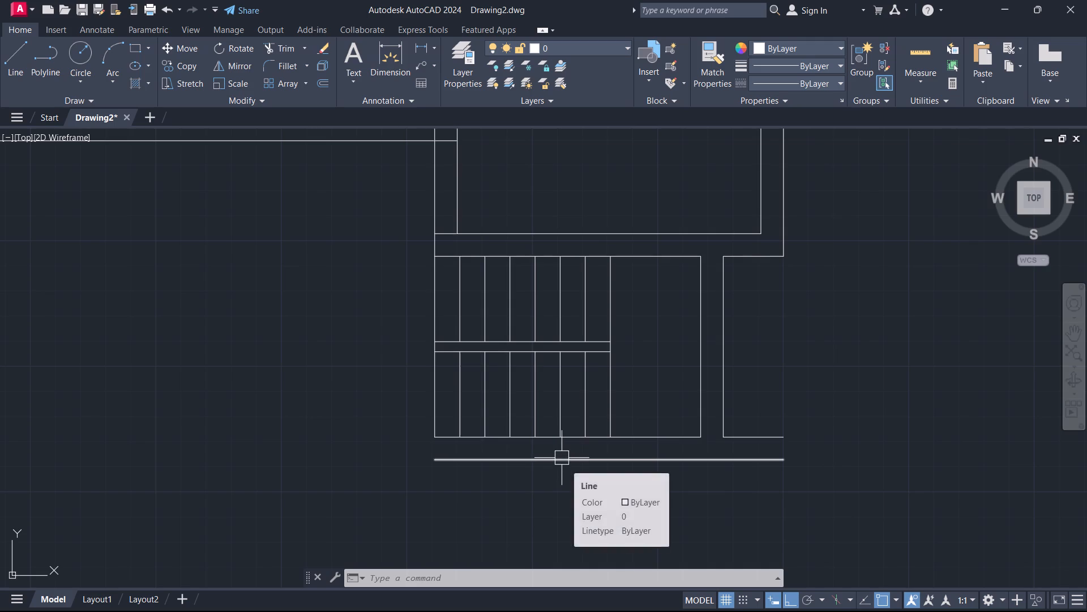
pyautogui.write('o')
pyautogui.press('space')
pyautogui.write("4'7")
pyautogui.press('Return')
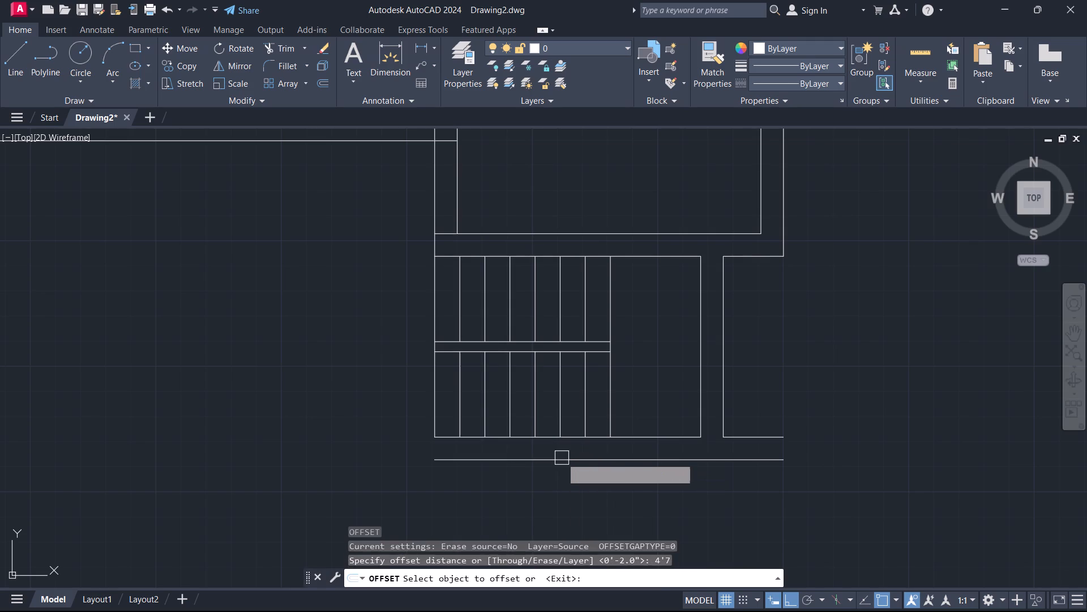
pyautogui.click(562, 457)
pyautogui.click(596, 488)
pyautogui.moveTo(590, 486); pyautogui.dragTo(585, 467, button='middle')
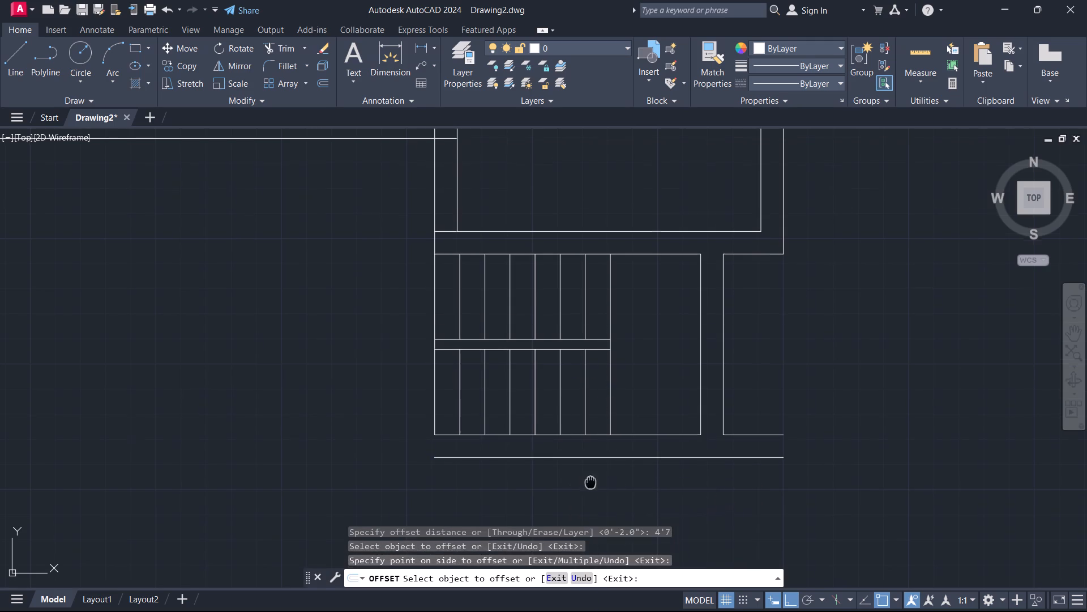
pyautogui.moveTo(585, 467); pyautogui.dragTo(568, 418, button='middle')
pyautogui.press('Escape')
pyautogui.scroll(-2, 658, 492)
pyautogui.moveTo(662, 494); pyautogui.dragTo(494, 464, button='middle')
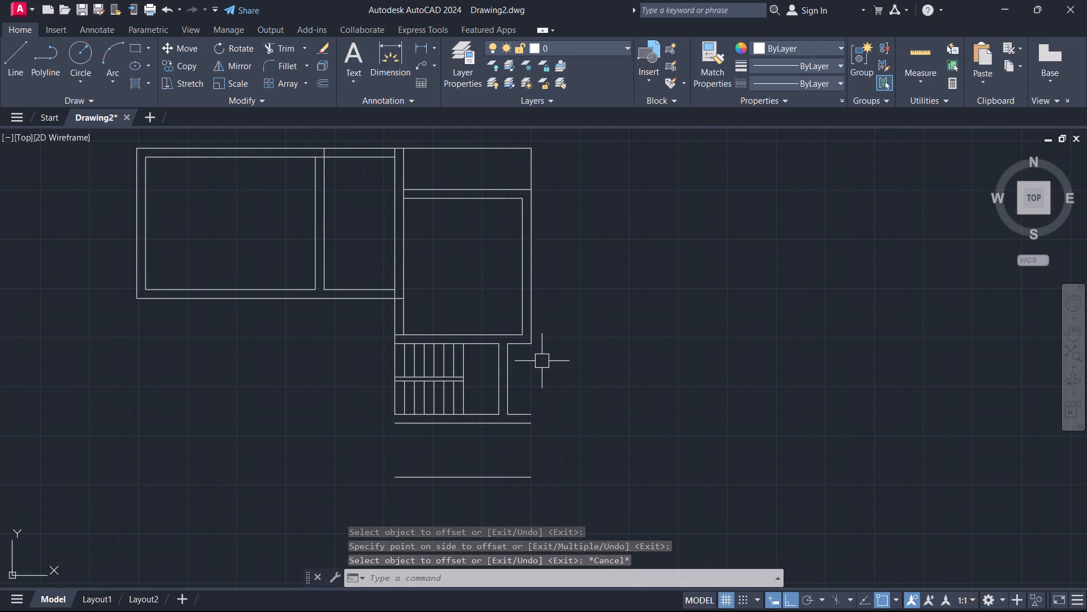
# Join the large right room's inner right-wall line to the line 4'7 below the staircase with a zero-radius fillet.
pyautogui.press('f')
pyautogui.press('space')
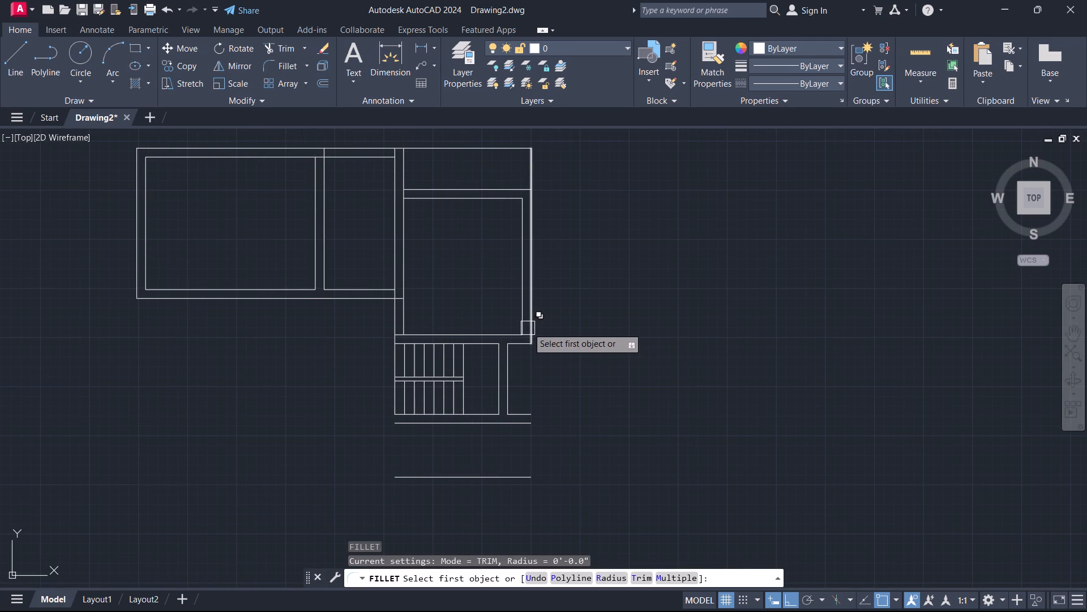
pyautogui.click(520, 311)
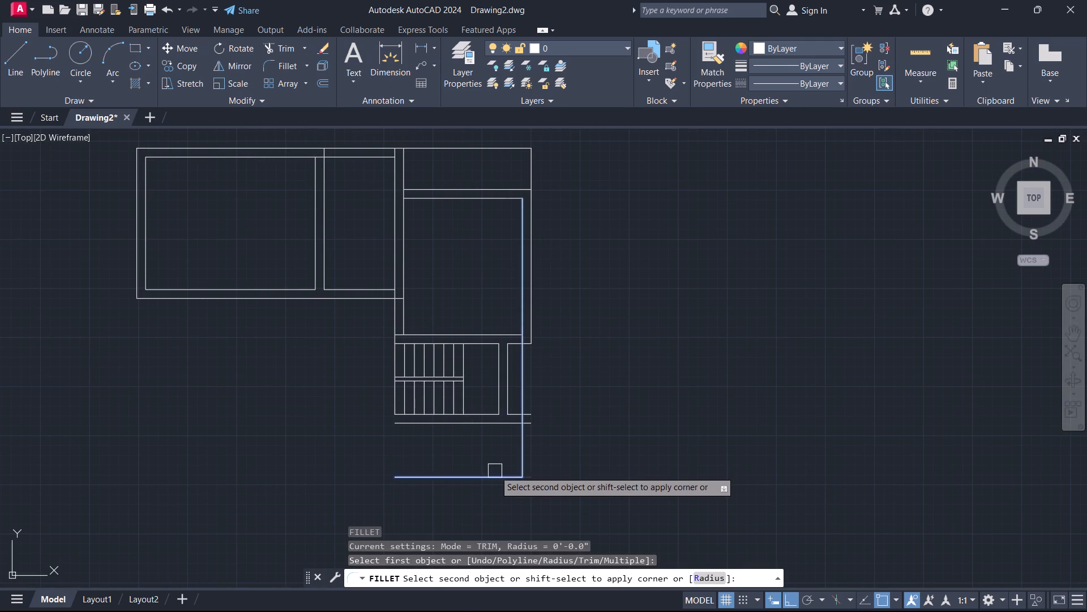
pyautogui.click(495, 471)
pyautogui.press('Escape')
# Offset the bottom line of the space below the staircase downward by 9 inches.
pyautogui.write('o')
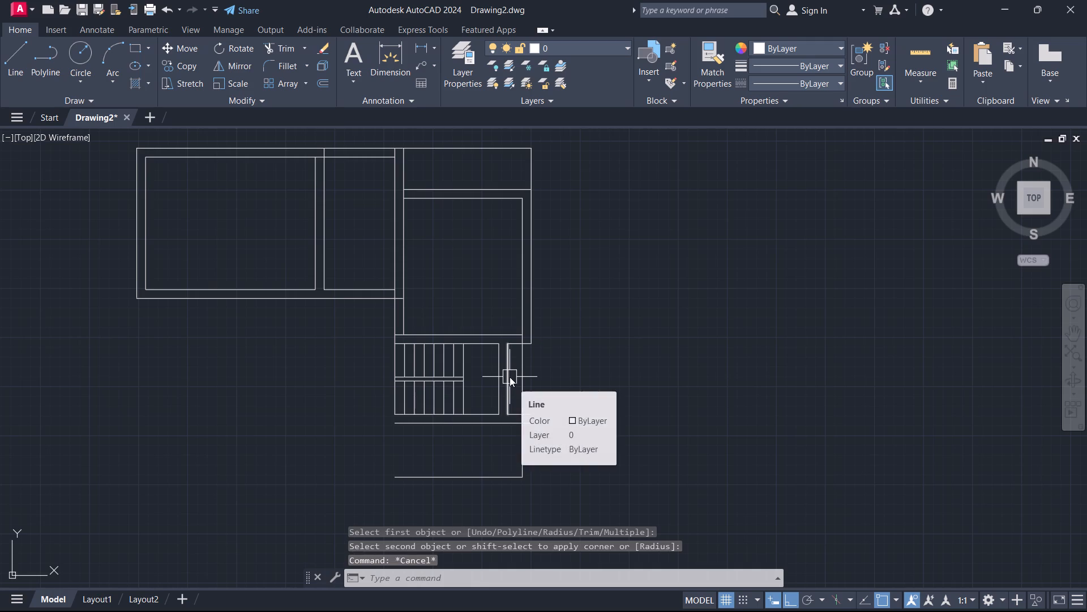
pyautogui.press('space')
pyautogui.press('9')
pyautogui.press('Return')
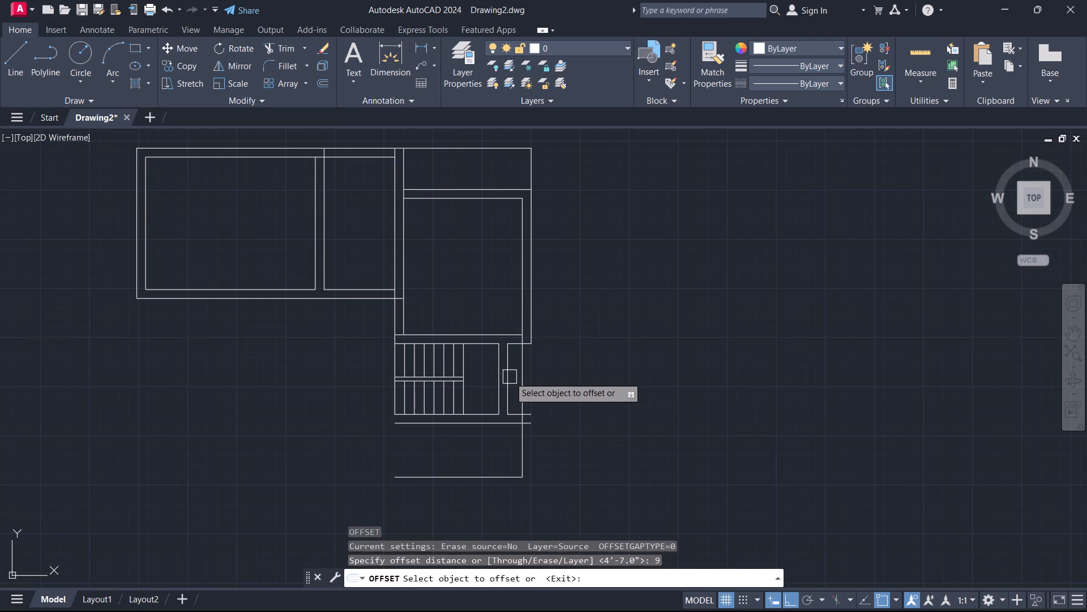
pyautogui.click(487, 470)
pyautogui.click(489, 504)
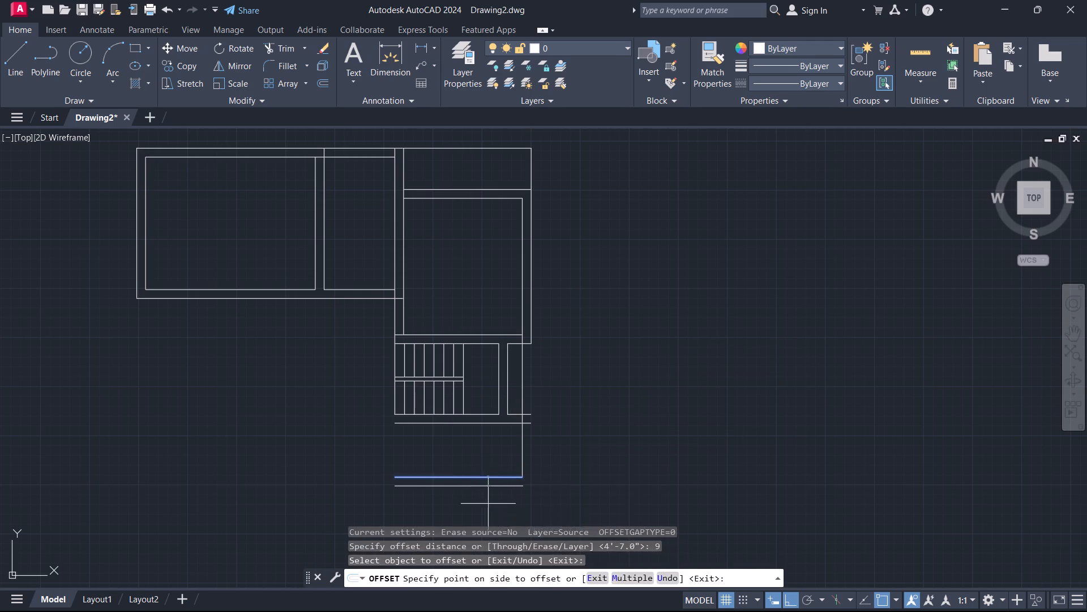
pyautogui.press('Escape')
# Fillet the outer right-wall line with the lower 9-inch offset line to form the outer bottom-right corner.
pyautogui.press('f')
pyautogui.press('space')
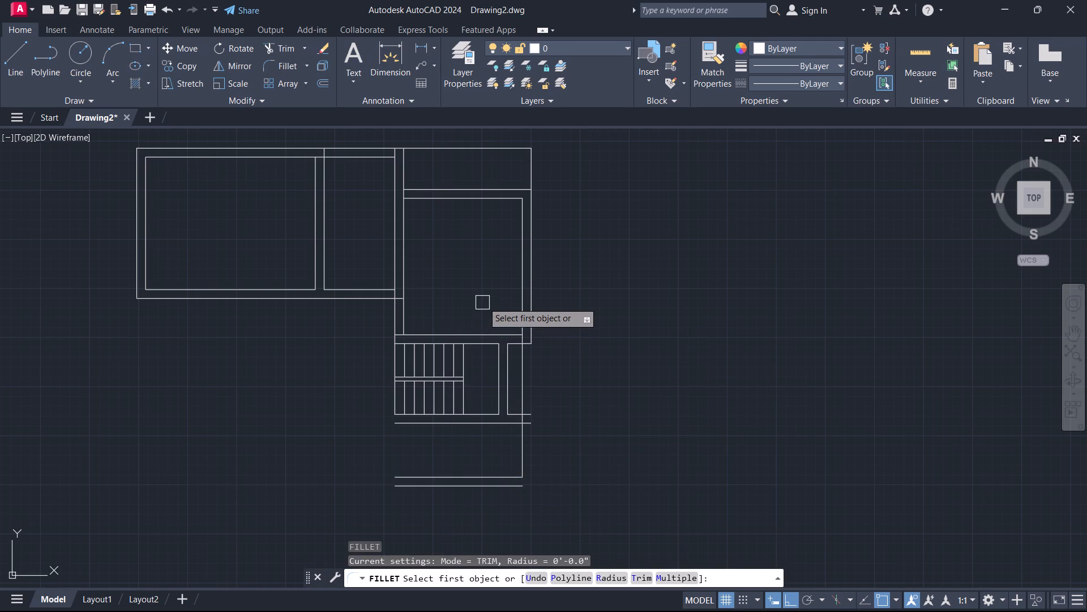
pyautogui.scroll(2, 494, 290)
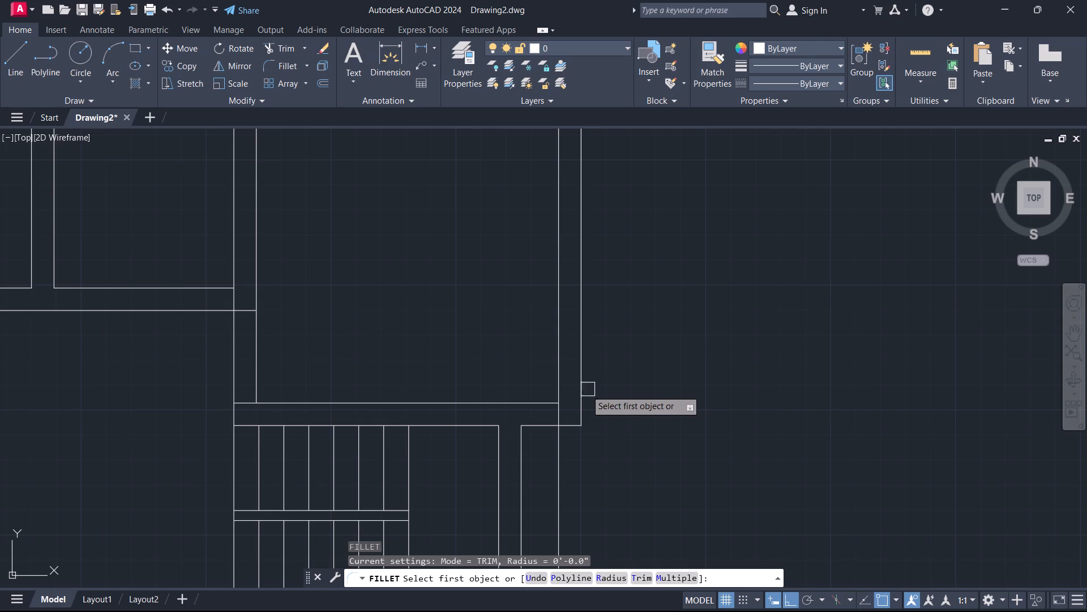
pyautogui.click(584, 390)
pyautogui.scroll(-3, 623, 467)
pyautogui.moveTo(614, 464); pyautogui.dragTo(616, 222, button='middle')
pyautogui.scroll(2, 603, 271)
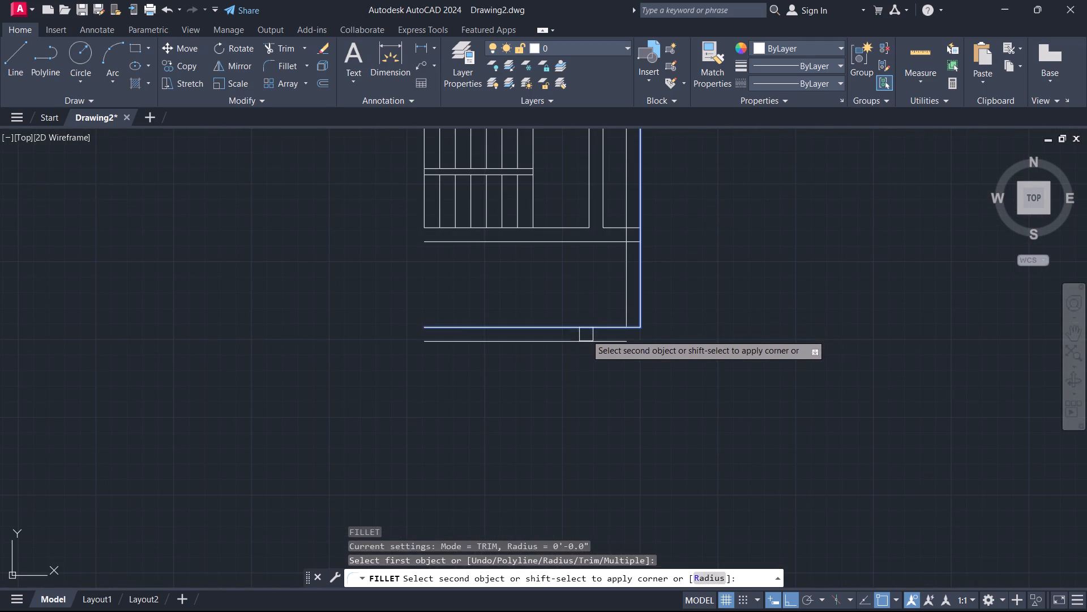
pyautogui.click(587, 338)
pyautogui.press('Escape')
# Trim the inner right-wall line beside the staircase and clear the crossing line segments at its upper and lower wall junctions.
pyautogui.moveTo(570, 305); pyautogui.dragTo(382, 479, button='middle')
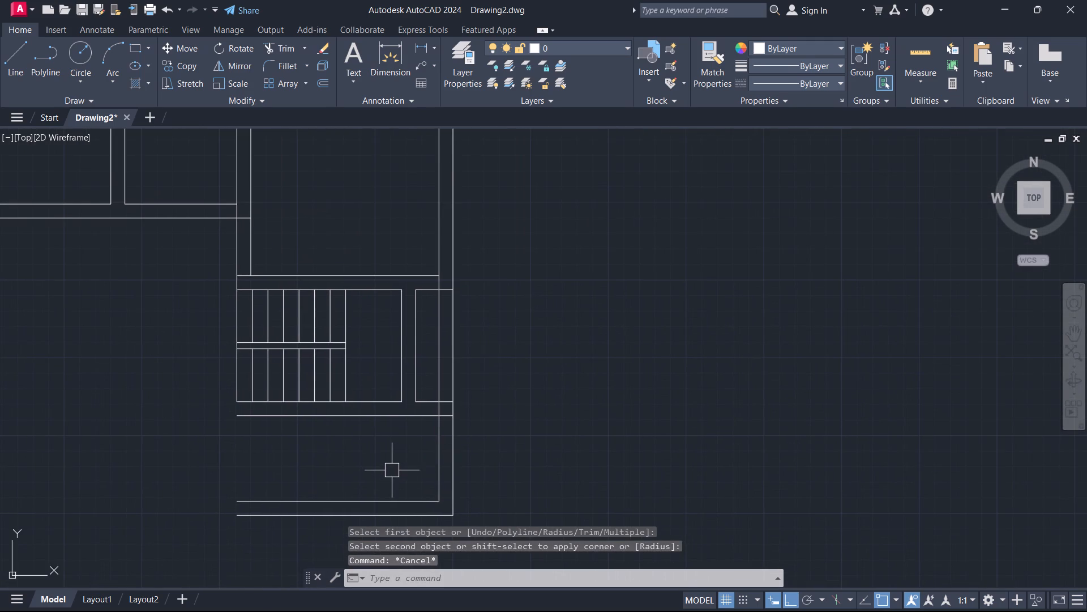
pyautogui.write('tr')
pyautogui.press('space')
pyautogui.scroll(2, 422, 443)
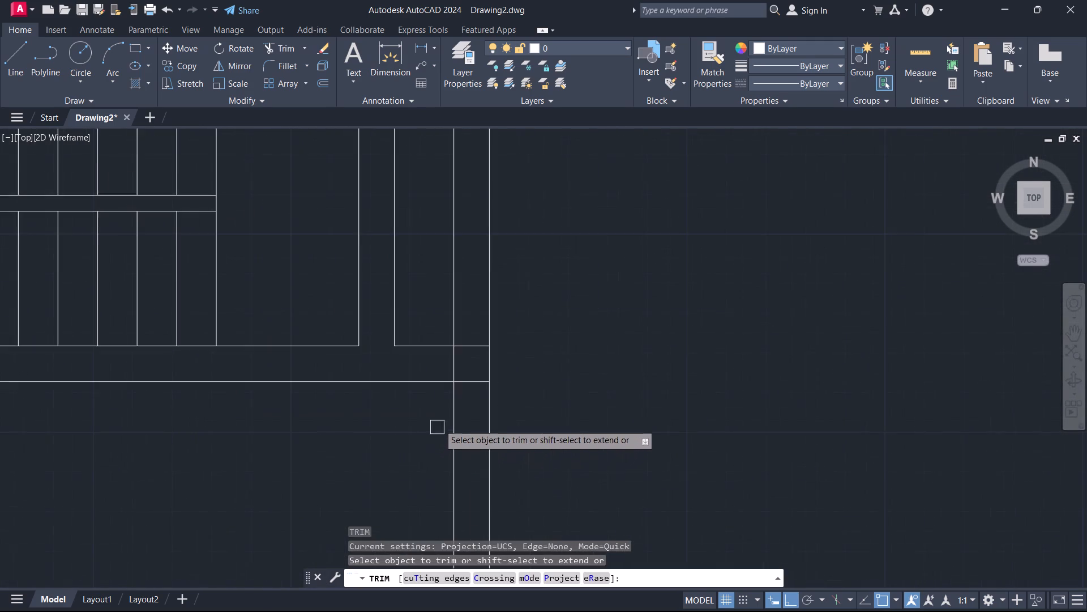
pyautogui.moveTo(451, 359); pyautogui.dragTo(435, 467, button='middle')
pyautogui.scroll(-1, 451, 359)
pyautogui.click(439, 414)
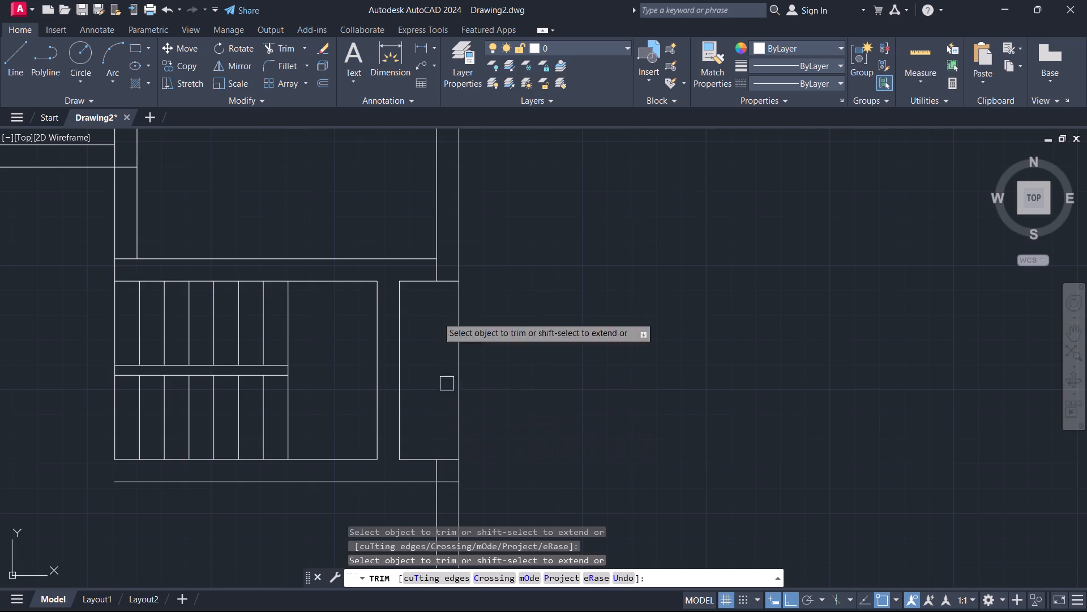
pyautogui.scroll(1, 431, 271)
pyautogui.click(433, 270)
pyautogui.scroll(-2, 418, 415)
pyautogui.moveTo(410, 411); pyautogui.dragTo(436, 283, button='middle')
pyautogui.scroll(2, 434, 360)
pyautogui.click(447, 346)
pyautogui.click(475, 349)
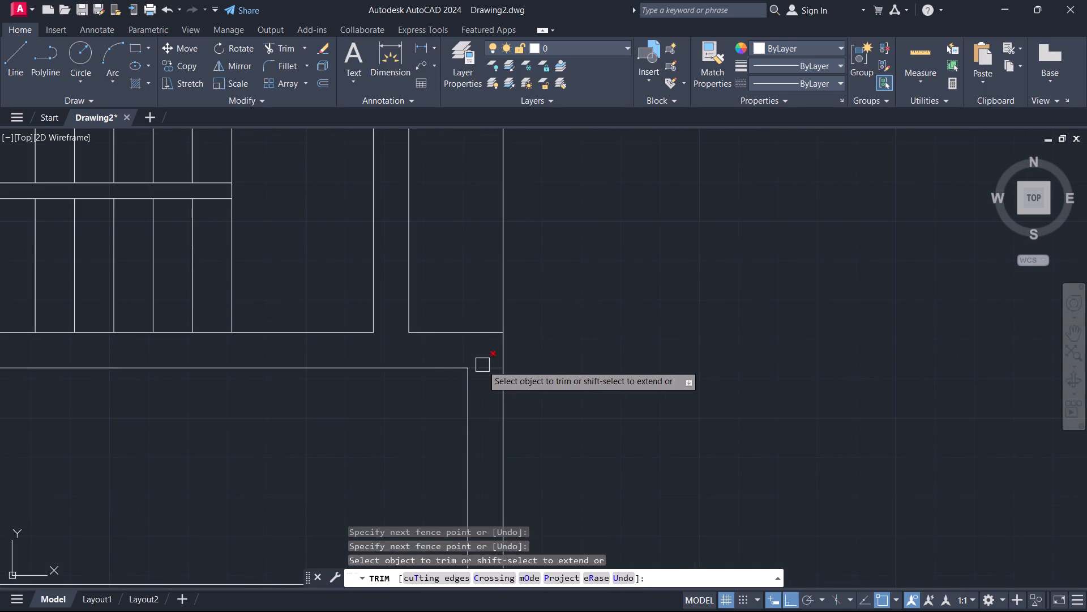
pyautogui.click(482, 365)
pyautogui.scroll(-4, 457, 296)
pyautogui.moveTo(456, 292); pyautogui.dragTo(456, 381, button='middle')
pyautogui.moveTo(457, 376); pyautogui.dragTo(487, 312, button='middle')
pyautogui.scroll(1, 457, 376)
pyautogui.press('Escape')
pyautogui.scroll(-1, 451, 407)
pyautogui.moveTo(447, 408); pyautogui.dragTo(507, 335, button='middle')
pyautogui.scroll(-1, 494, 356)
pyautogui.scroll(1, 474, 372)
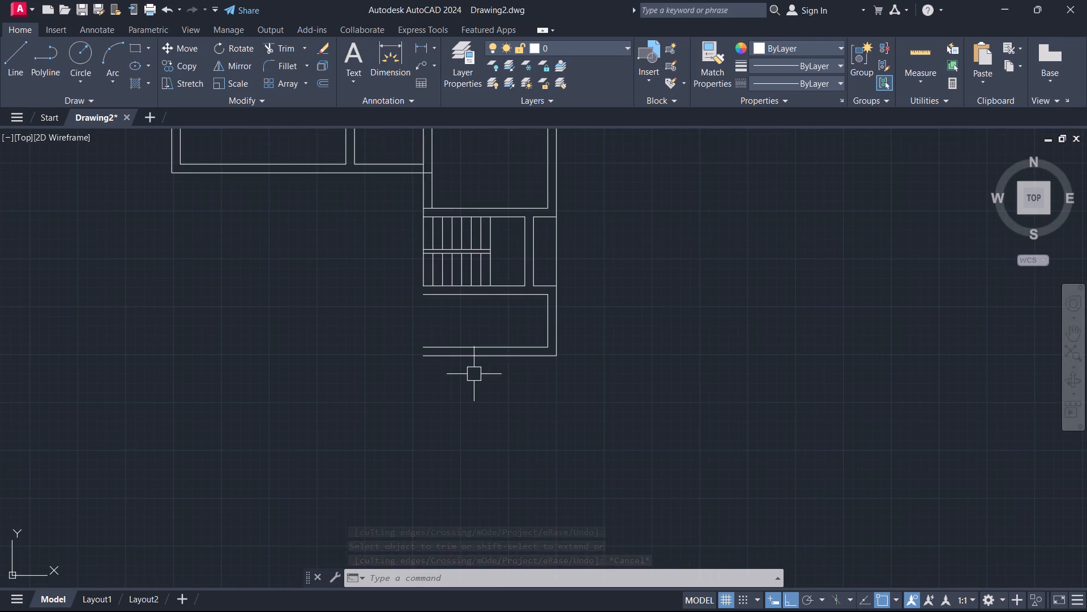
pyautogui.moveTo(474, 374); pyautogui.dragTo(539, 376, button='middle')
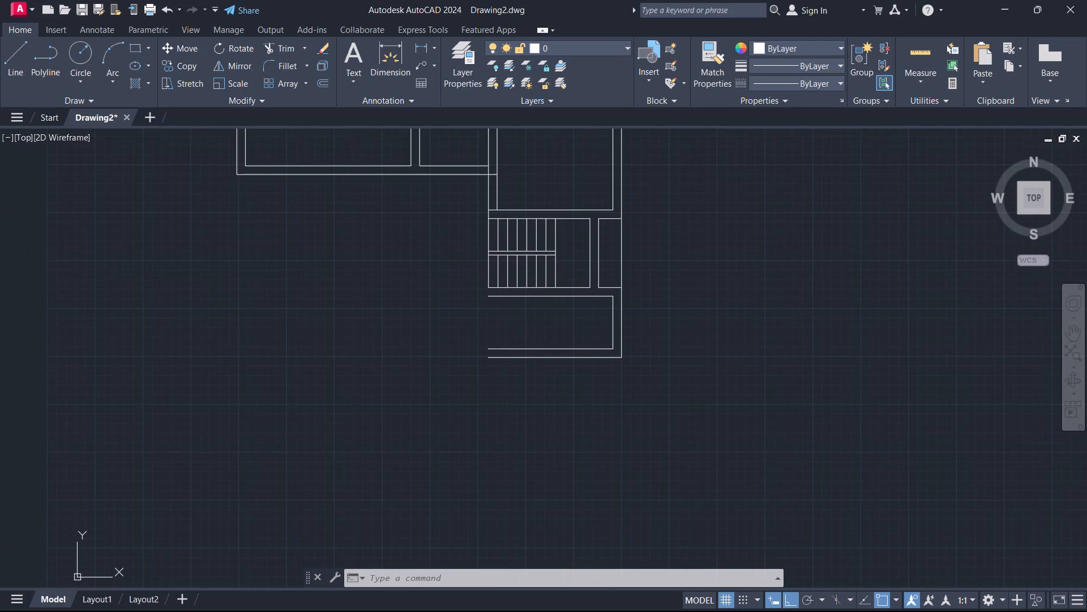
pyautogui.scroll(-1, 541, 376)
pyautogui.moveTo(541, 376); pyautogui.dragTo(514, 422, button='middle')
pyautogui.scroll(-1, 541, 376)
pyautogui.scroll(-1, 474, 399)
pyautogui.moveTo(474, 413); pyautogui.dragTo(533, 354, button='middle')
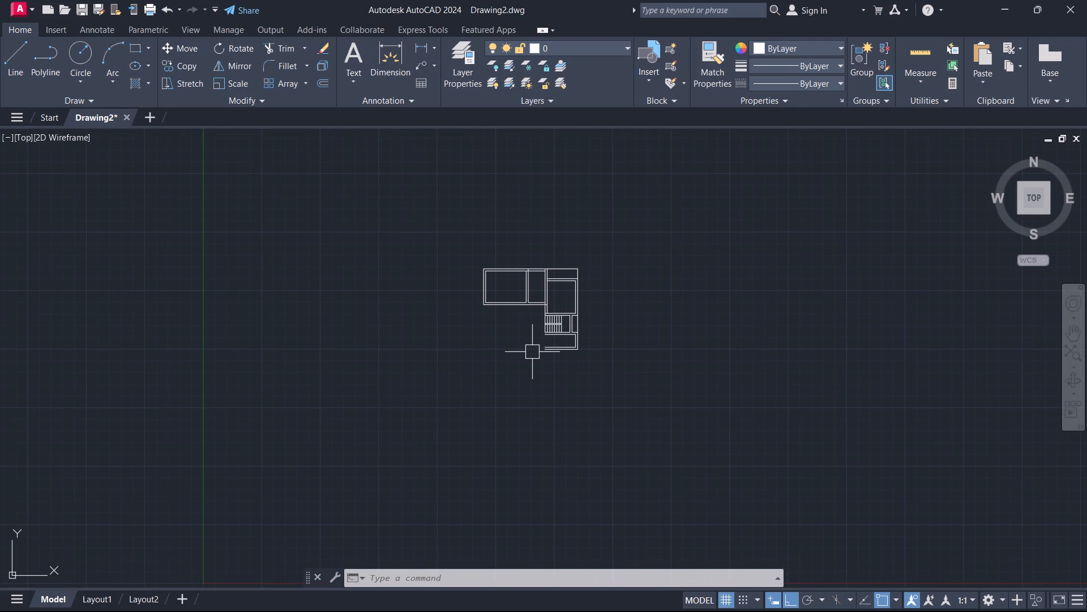
# Offset the inner bottom line of the lower space downward by 5 inches.
pyautogui.scroll(2, 545, 351)
pyautogui.moveTo(551, 346); pyautogui.dragTo(537, 373, button='middle')
pyautogui.scroll(1, 551, 346)
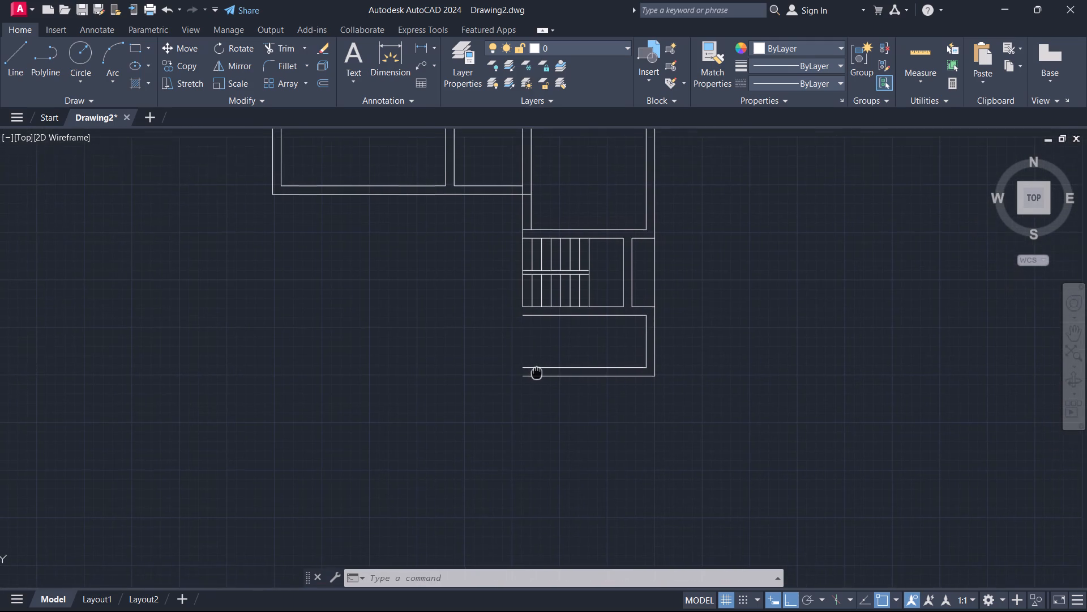
pyautogui.moveTo(537, 373); pyautogui.dragTo(533, 382, button='middle')
pyautogui.write('o 5')
pyautogui.press('Return')
pyautogui.scroll(3, 536, 379)
pyautogui.moveTo(541, 377); pyautogui.dragTo(543, 385)
pyautogui.click(556, 409)
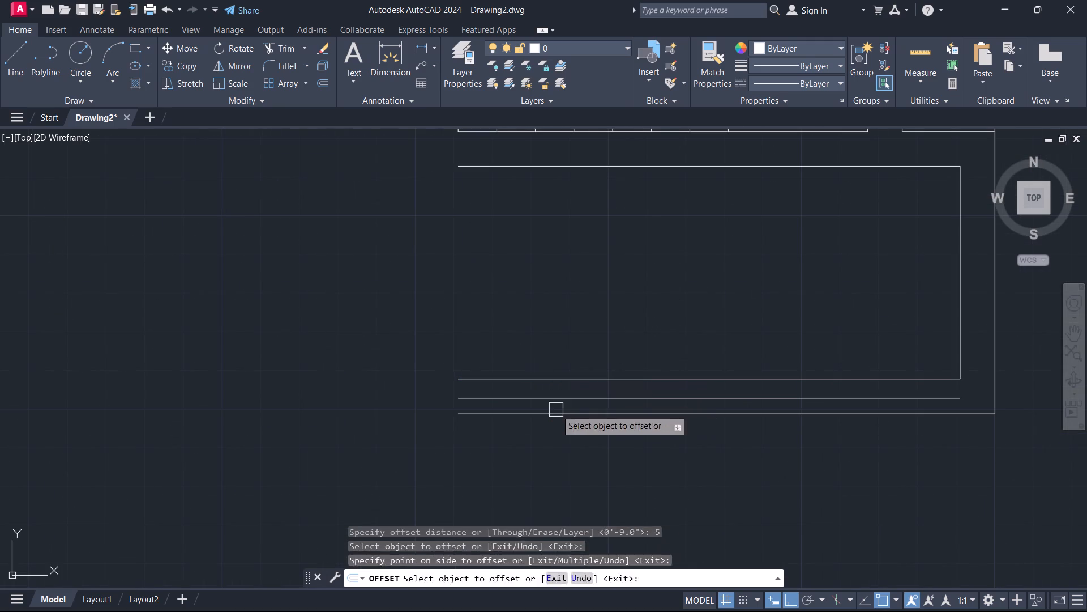
pyautogui.press('Escape')
# Erase the outer bottom line of the lower space's 9-inch wall.
pyautogui.click(560, 413)
pyautogui.press('Delete')
# Extend the 5-inch offset line to meet the outer right-wall line.
pyautogui.write('ex')
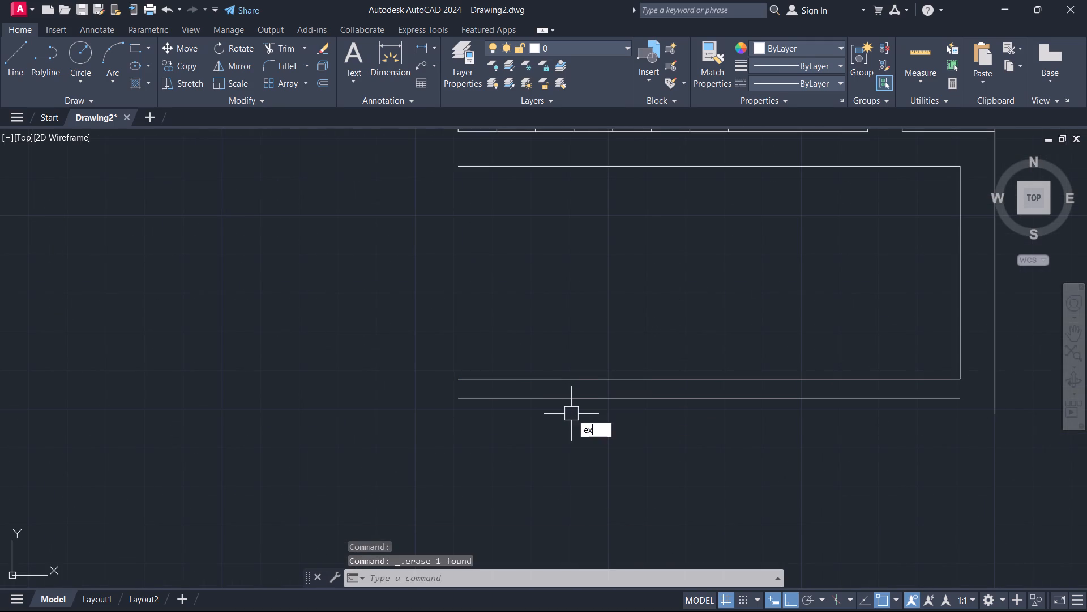
pyautogui.press('space')
pyautogui.moveTo(570, 410); pyautogui.dragTo(580, 410)
pyautogui.click(675, 393)
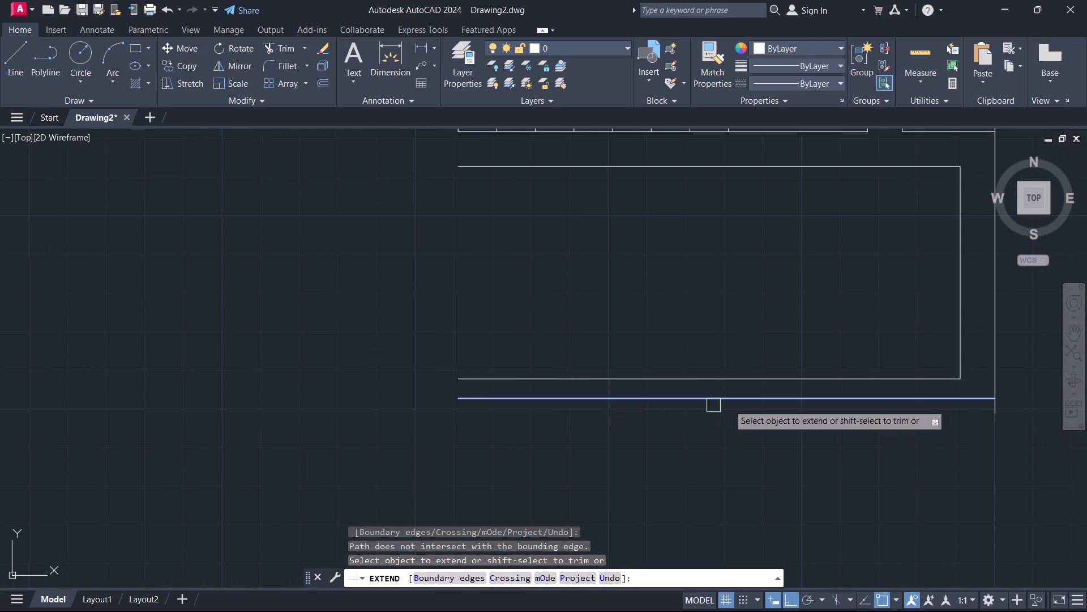
pyautogui.click(757, 402)
pyautogui.press('Escape')
# Trim the end of the outer right-wall line that overhangs the 5-inch wall's bottom line.
pyautogui.scroll(-2, 898, 415)
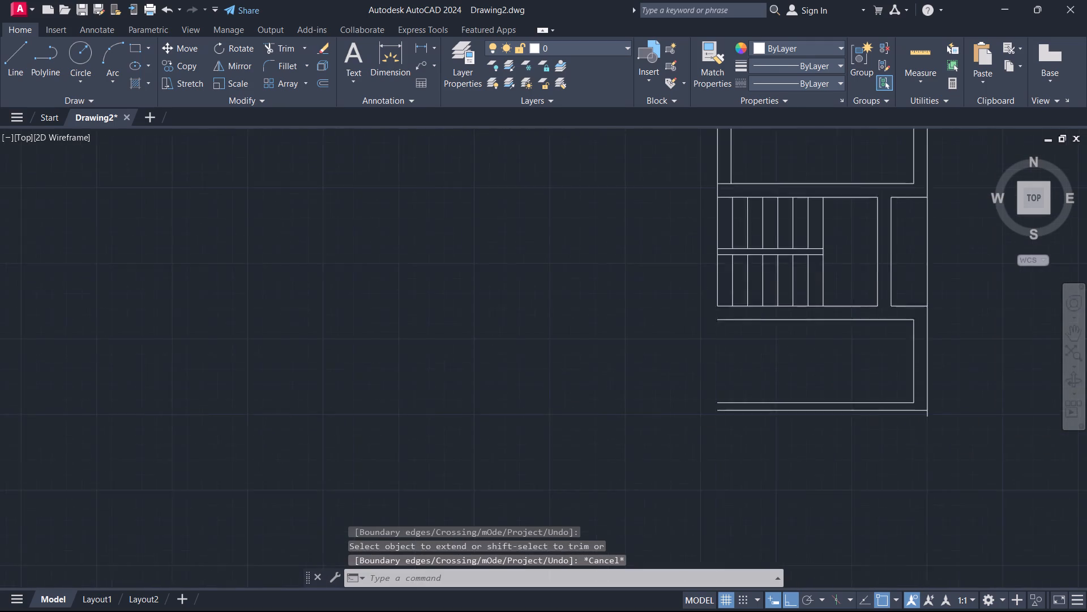
pyautogui.scroll(-1, 872, 421)
pyautogui.moveTo(872, 421); pyautogui.dragTo(850, 442, button='middle')
pyautogui.scroll(2, 910, 439)
pyautogui.scroll(1, 850, 436)
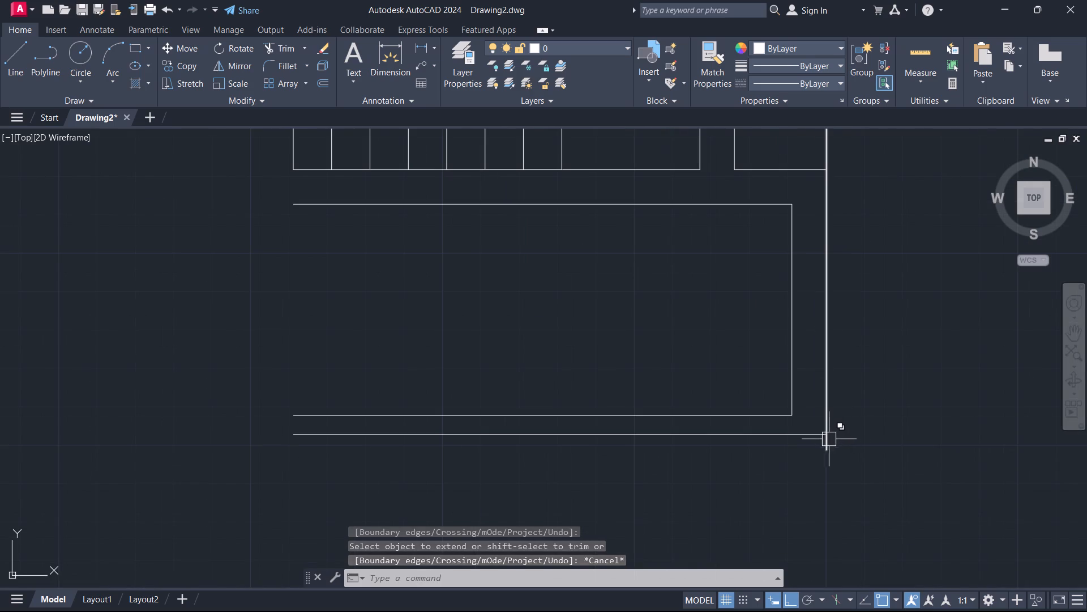
pyautogui.press('t')
pyautogui.press('r')
pyautogui.press('space')
pyautogui.click(828, 447)
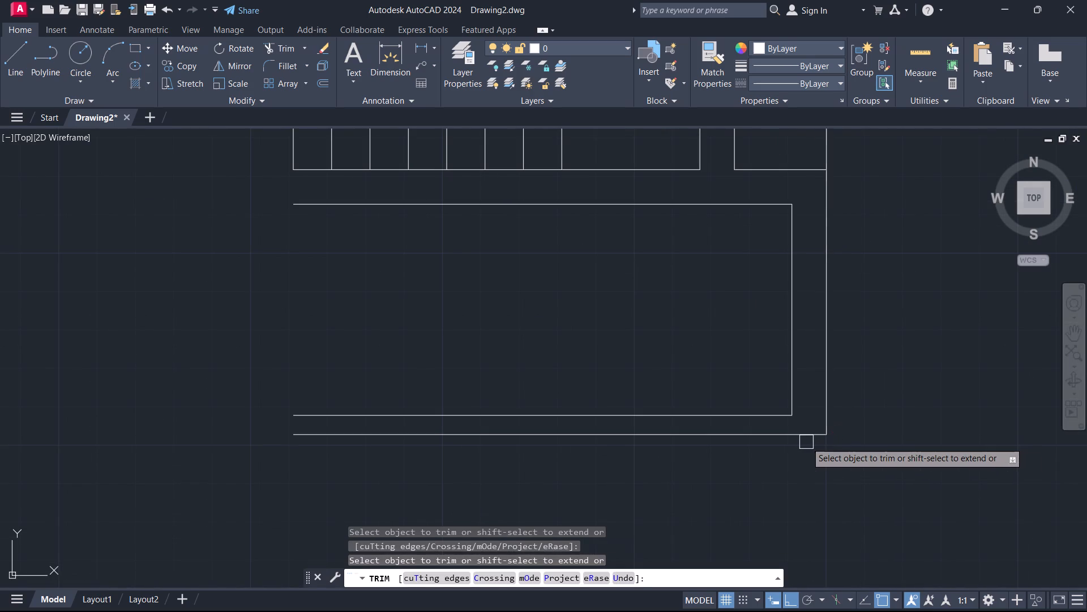
pyautogui.press('Escape')
# Trim the outer right-wall line between the upper and lower wall lines beside the staircase.
pyautogui.scroll(-3, 804, 442)
pyautogui.moveTo(804, 442); pyautogui.dragTo(791, 470, button='middle')
pyautogui.scroll(2, 791, 457)
pyautogui.click(794, 335)
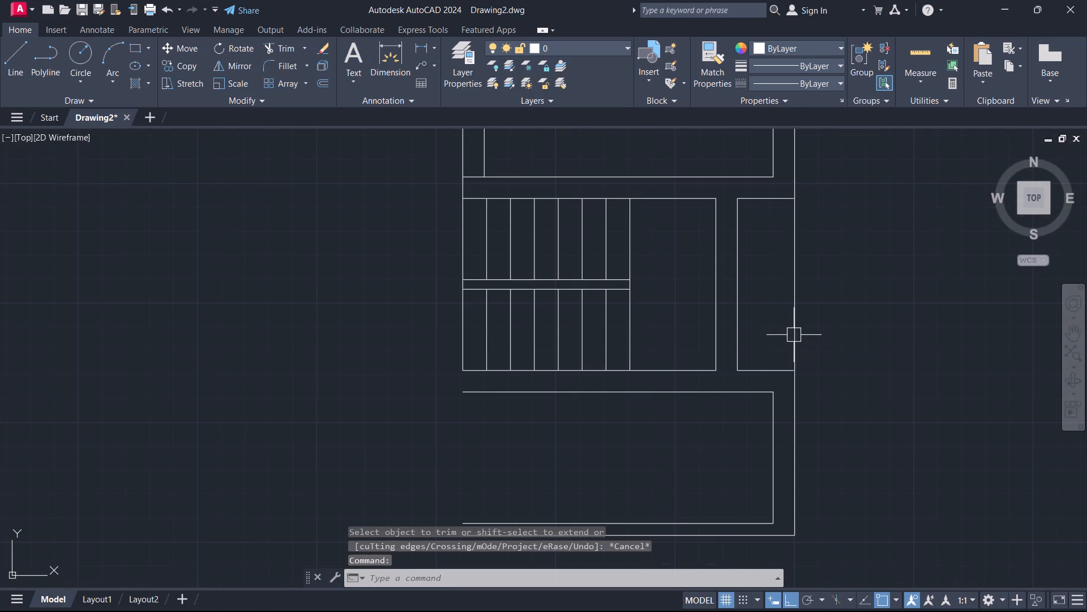
pyautogui.press('Escape')
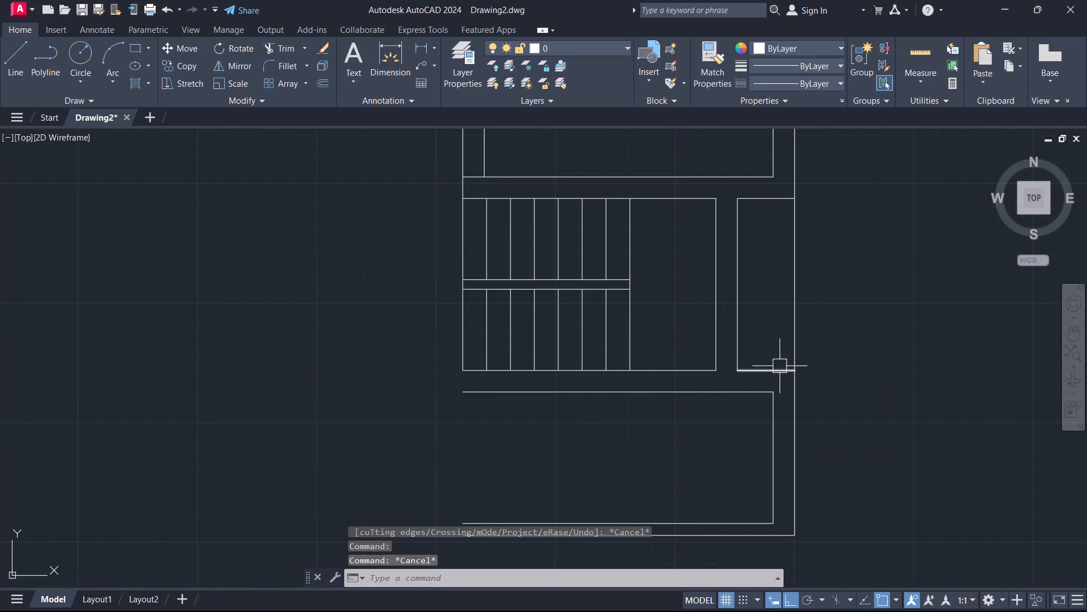
pyautogui.scroll(-3, 777, 373)
pyautogui.moveTo(777, 375); pyautogui.dragTo(656, 528, button='middle')
pyautogui.scroll(1, 658, 523)
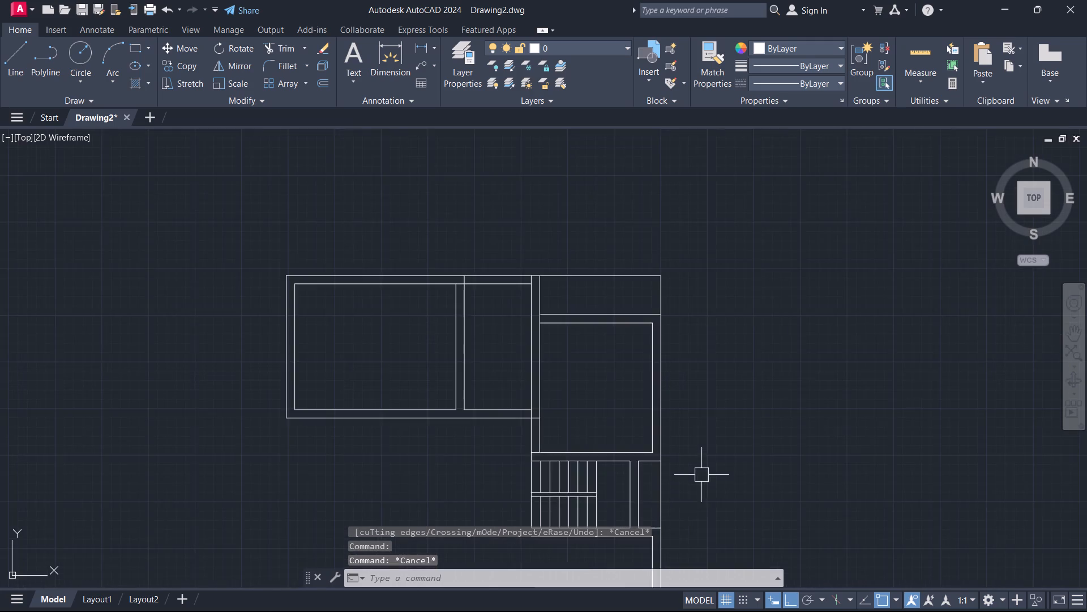
pyautogui.scroll(1, 699, 469)
pyautogui.press('t')
pyautogui.write('r')
pyautogui.press('space')
pyautogui.click(681, 477)
pyautogui.click(626, 492)
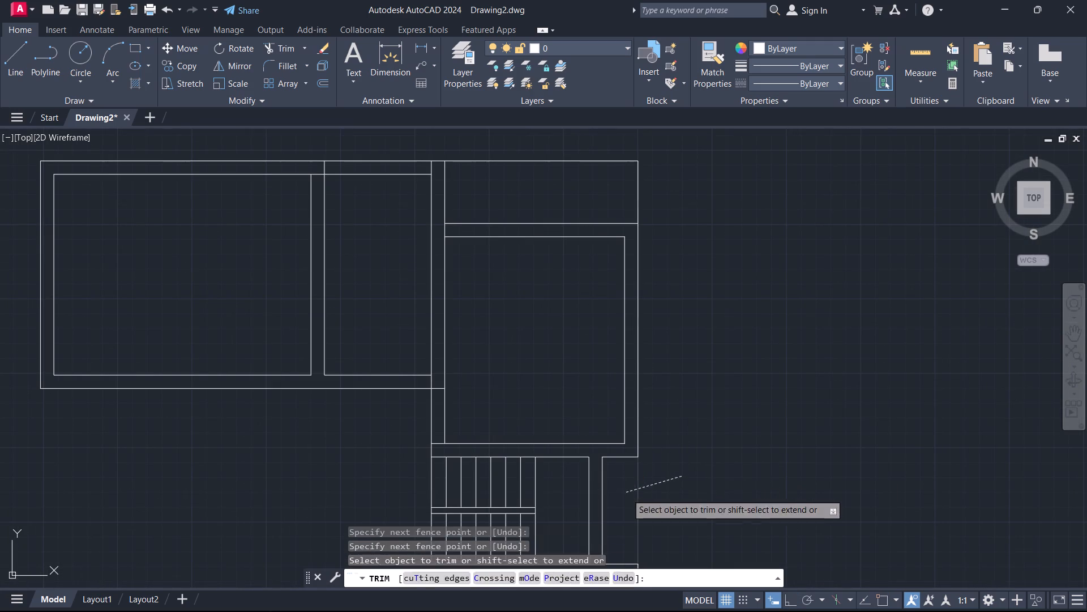
pyautogui.press('Escape')
# Offset the outer bottom line of the lower space downward by 15'9.
pyautogui.scroll(-3, 637, 508)
pyautogui.moveTo(647, 504); pyautogui.dragTo(710, 350, button='middle')
pyautogui.scroll(2, 688, 418)
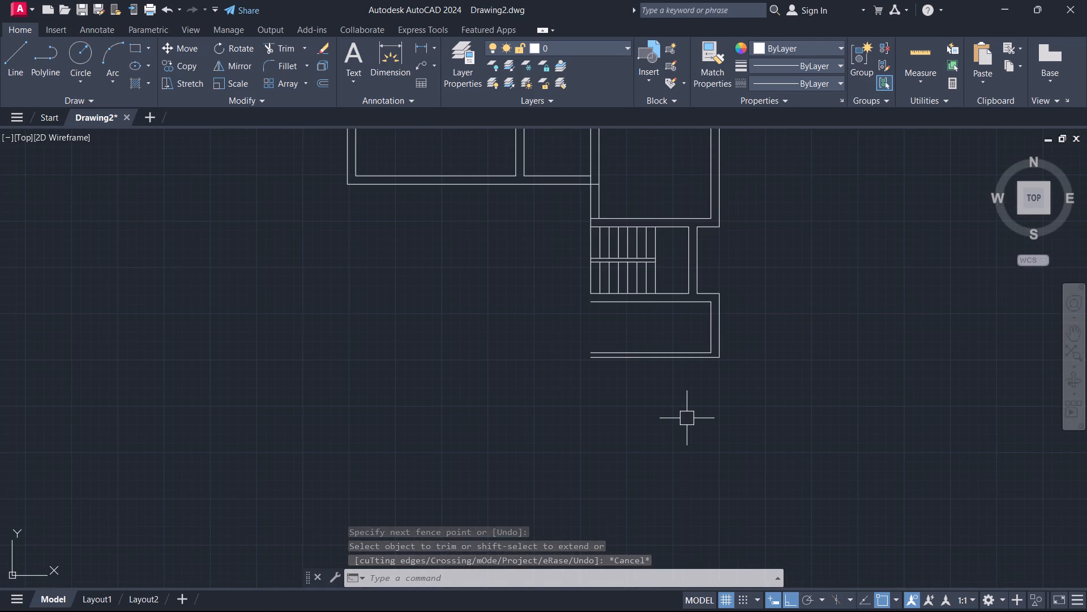
pyautogui.write("o 15'")
pyautogui.press('9')
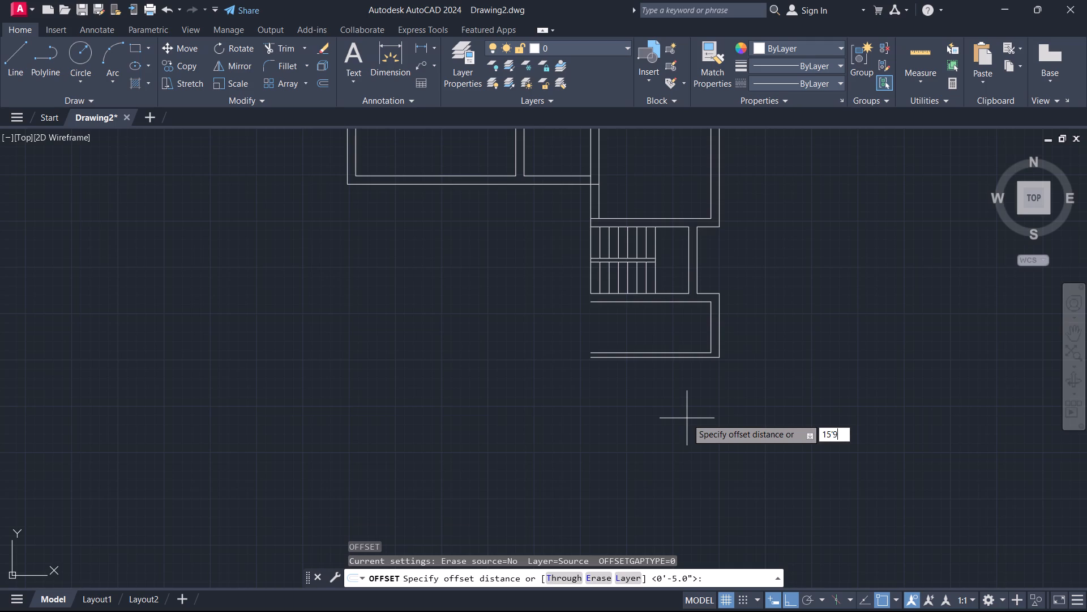
pyautogui.press('Return')
pyautogui.moveTo(658, 406); pyautogui.dragTo(656, 401, button='middle')
pyautogui.scroll(2, 657, 405)
pyautogui.click(671, 277)
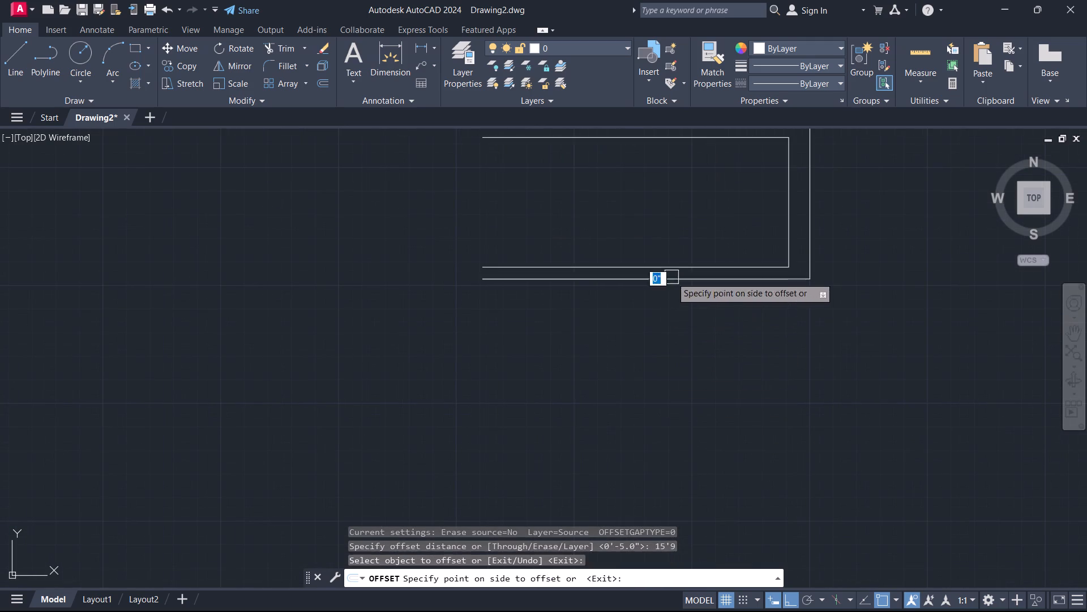
pyautogui.click(662, 311)
pyautogui.scroll(-3, 643, 323)
pyautogui.moveTo(633, 329); pyautogui.dragTo(656, 304, button='middle')
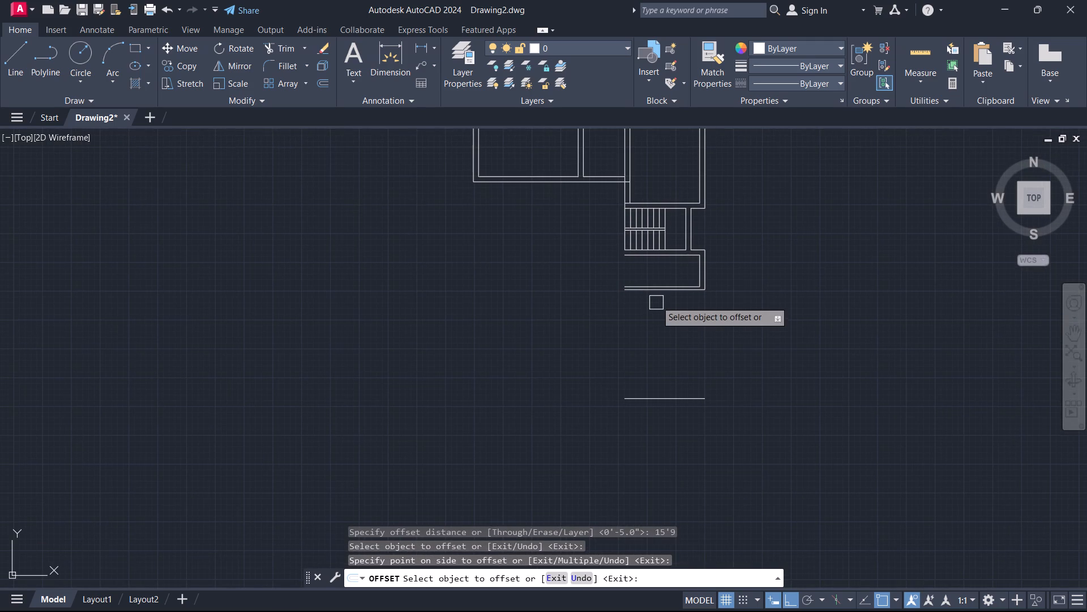
pyautogui.press('Escape')
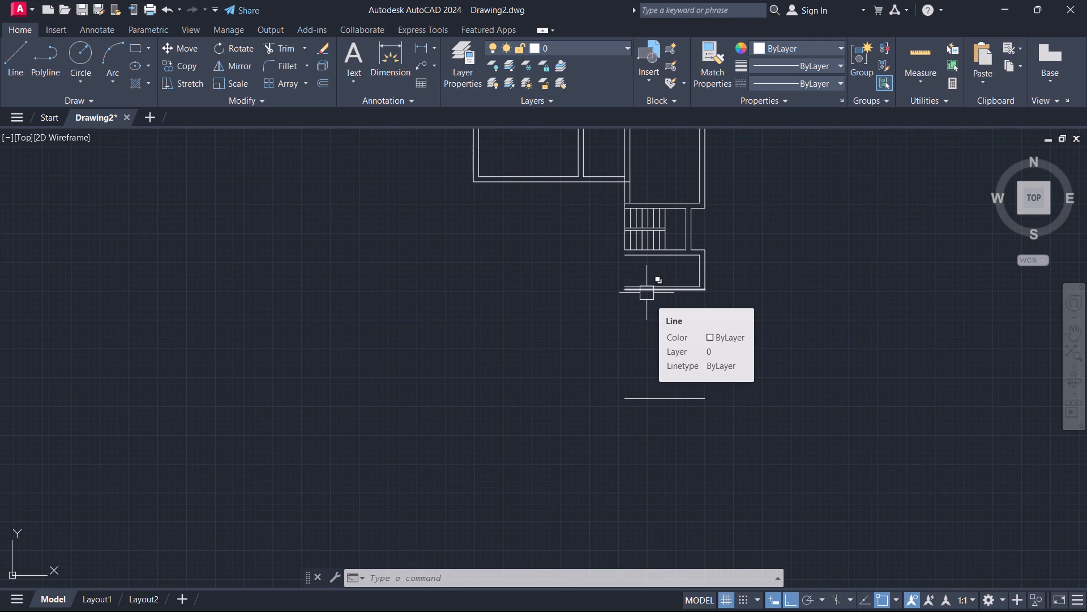
# Offset the line 15'9 below the lower space downward by 9 inches.
pyautogui.scroll(-2, 644, 295)
pyautogui.moveTo(640, 300); pyautogui.dragTo(633, 306, button='middle')
pyautogui.scroll(2, 638, 300)
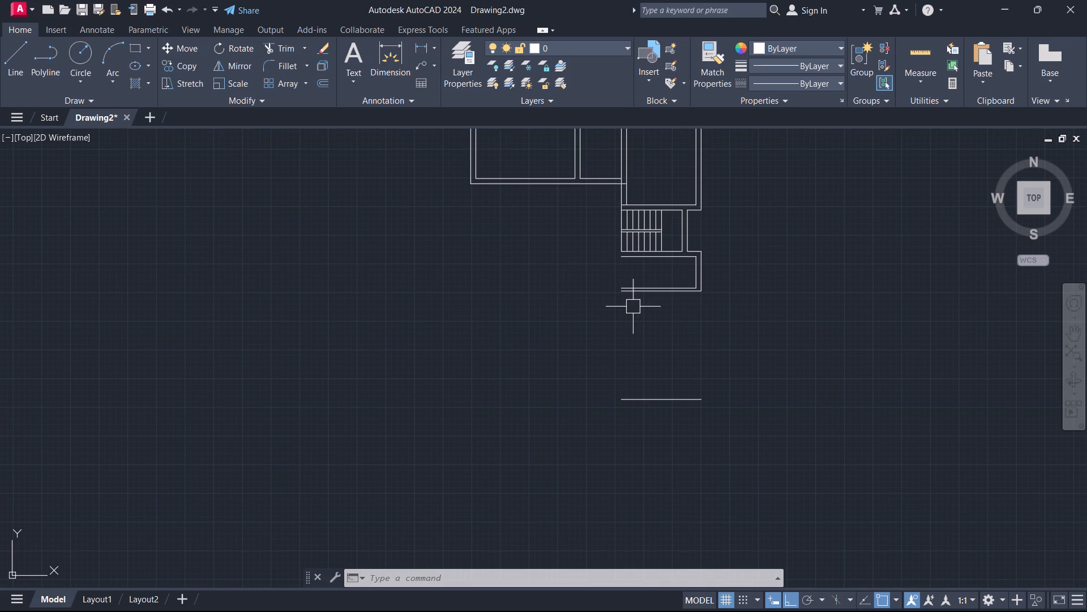
pyautogui.write('o 9')
pyautogui.press('Return')
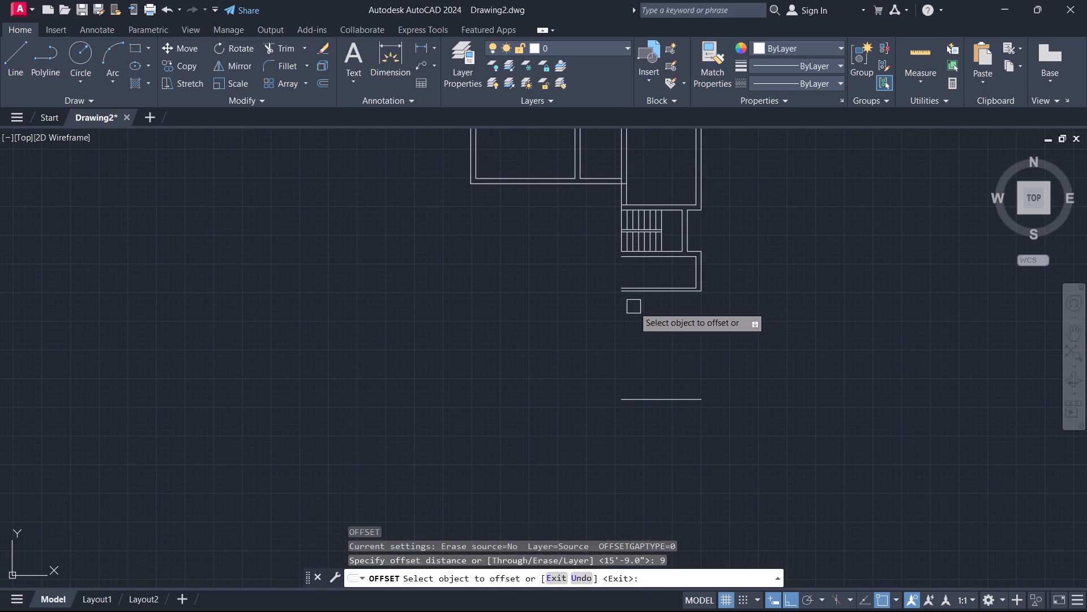
pyautogui.click(659, 394)
pyautogui.click(653, 433)
pyautogui.press('Escape')
# Fillet the outer right-wall line with the outer bottom line of the 15'9 area into a square corner.
pyautogui.write('f')
pyautogui.press('space')
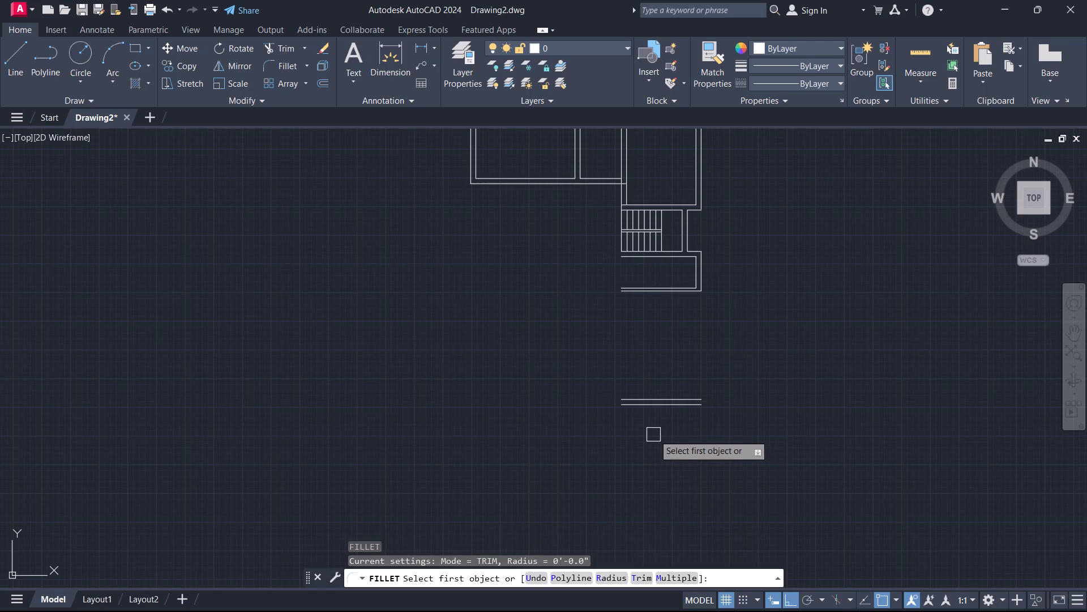
pyautogui.scroll(2, 660, 430)
pyautogui.click(691, 371)
pyautogui.scroll(-3, 707, 376)
pyautogui.moveTo(708, 378); pyautogui.dragTo(694, 420, button='middle')
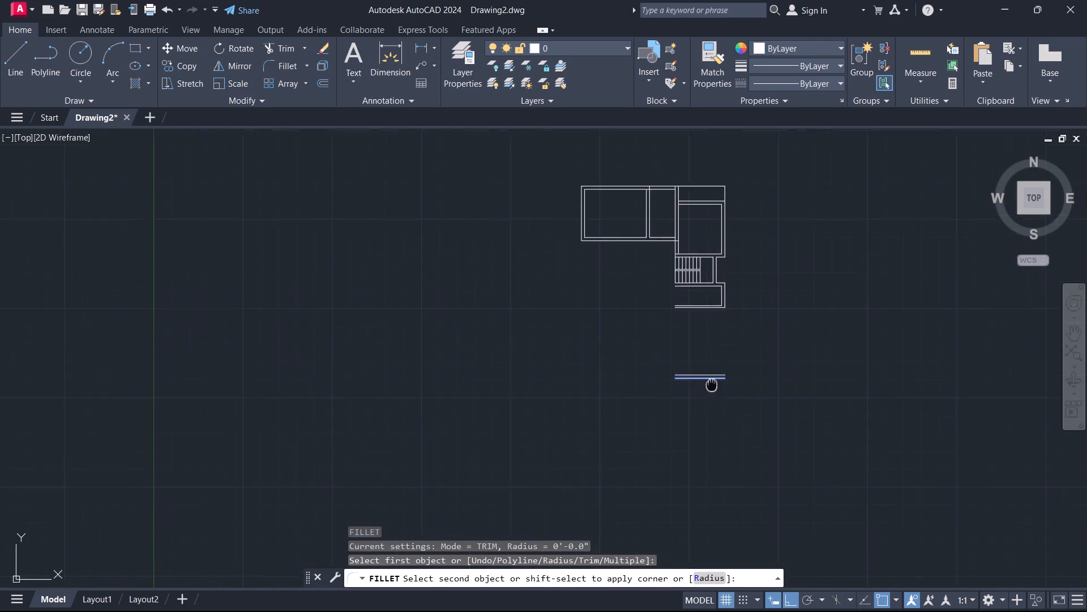
pyautogui.moveTo(694, 420); pyautogui.dragTo(564, 559, button='middle')
pyautogui.scroll(3, 582, 501)
pyautogui.moveTo(562, 437); pyautogui.dragTo(568, 445)
pyautogui.press('Escape')
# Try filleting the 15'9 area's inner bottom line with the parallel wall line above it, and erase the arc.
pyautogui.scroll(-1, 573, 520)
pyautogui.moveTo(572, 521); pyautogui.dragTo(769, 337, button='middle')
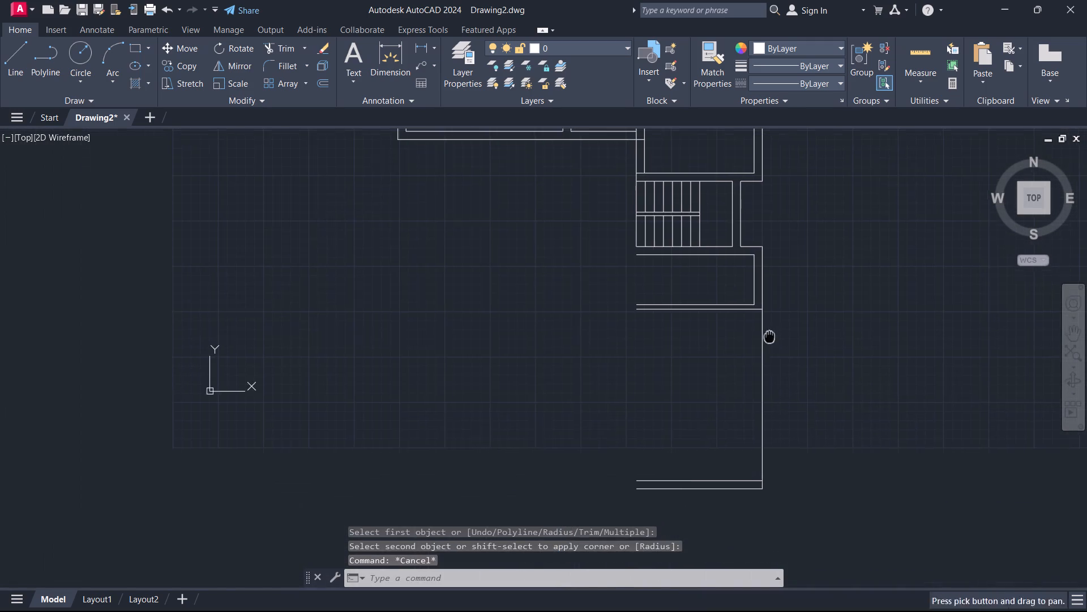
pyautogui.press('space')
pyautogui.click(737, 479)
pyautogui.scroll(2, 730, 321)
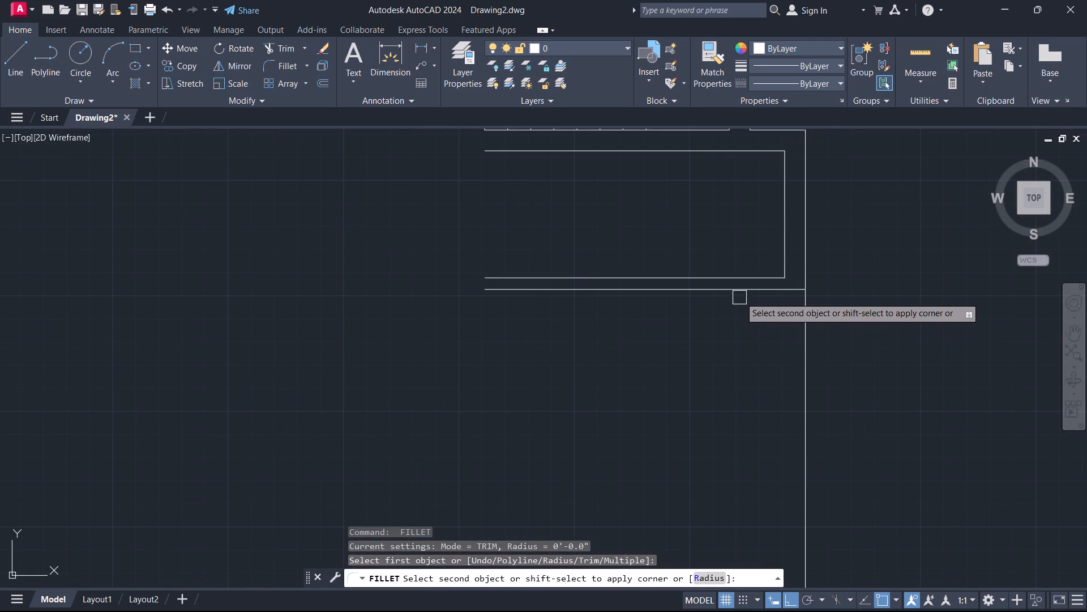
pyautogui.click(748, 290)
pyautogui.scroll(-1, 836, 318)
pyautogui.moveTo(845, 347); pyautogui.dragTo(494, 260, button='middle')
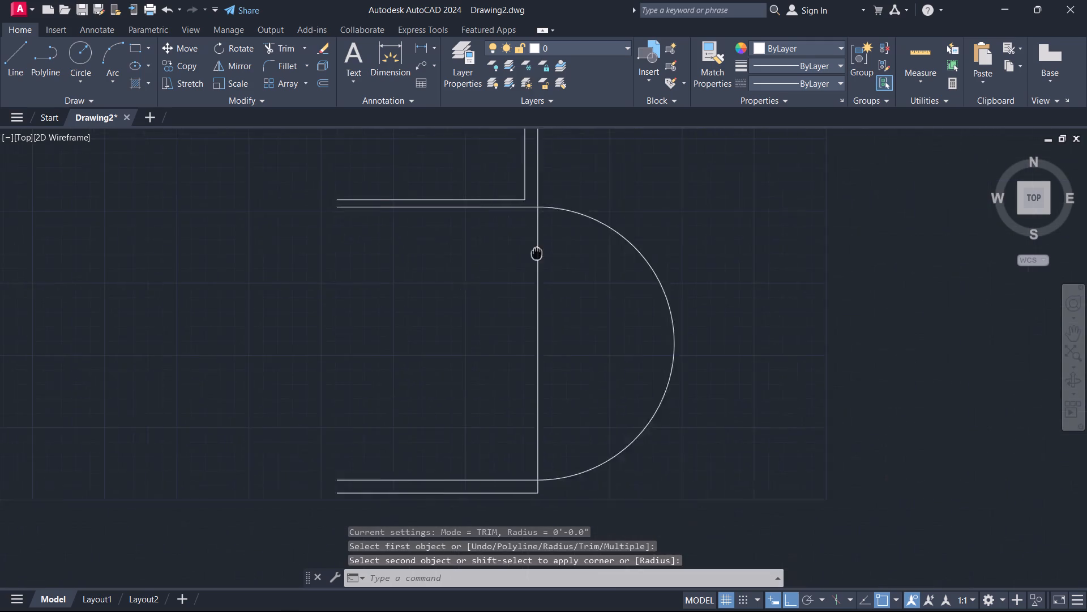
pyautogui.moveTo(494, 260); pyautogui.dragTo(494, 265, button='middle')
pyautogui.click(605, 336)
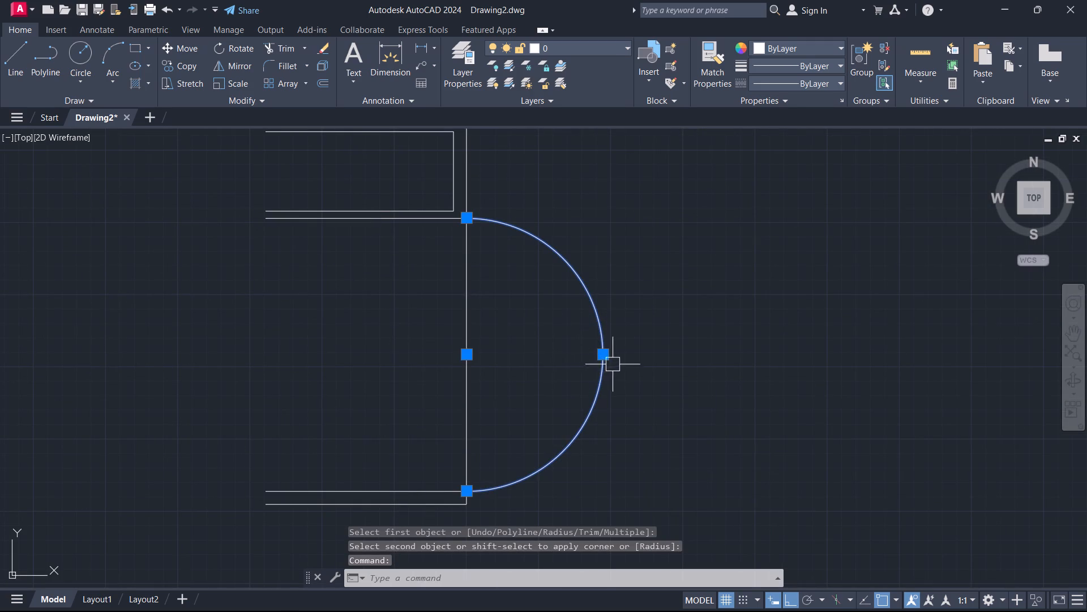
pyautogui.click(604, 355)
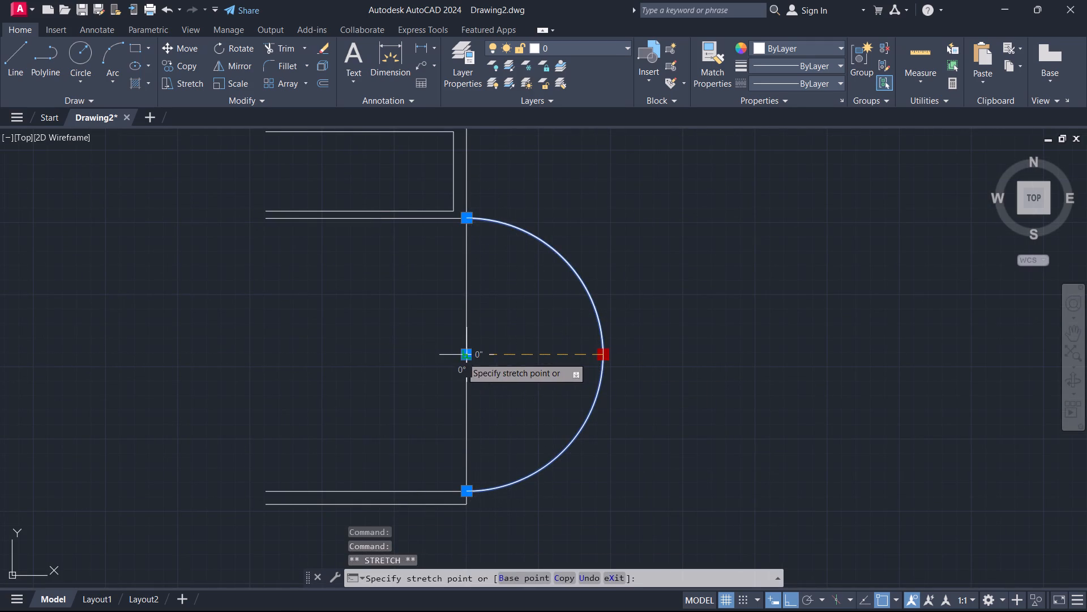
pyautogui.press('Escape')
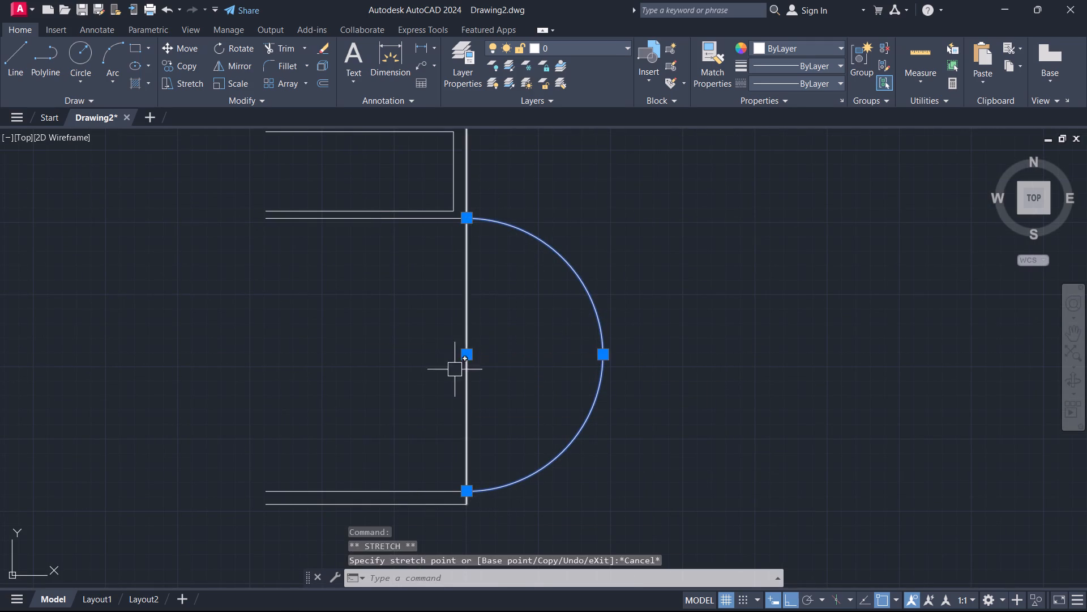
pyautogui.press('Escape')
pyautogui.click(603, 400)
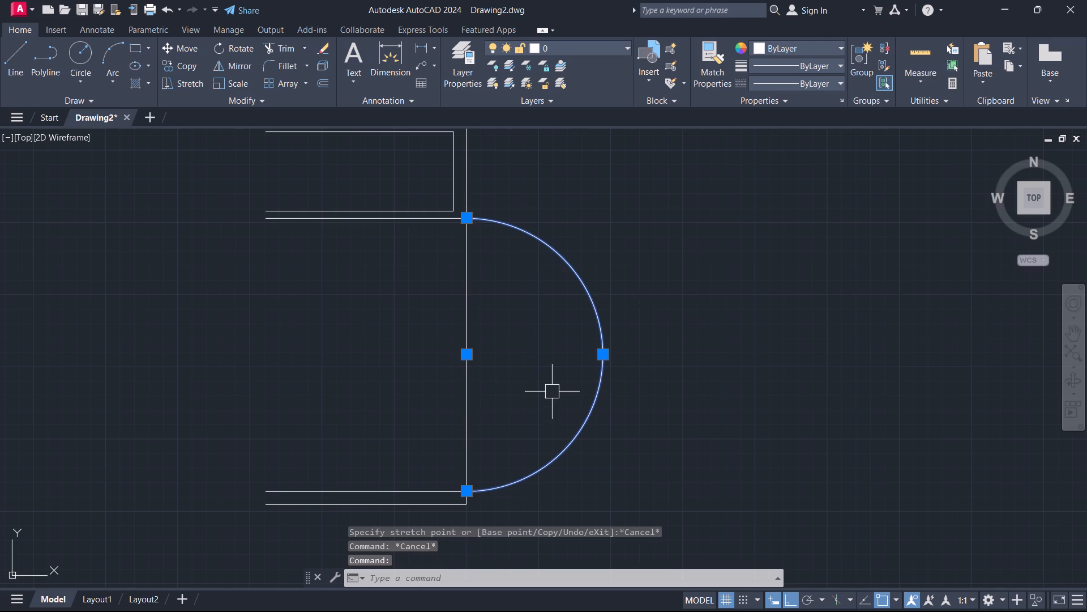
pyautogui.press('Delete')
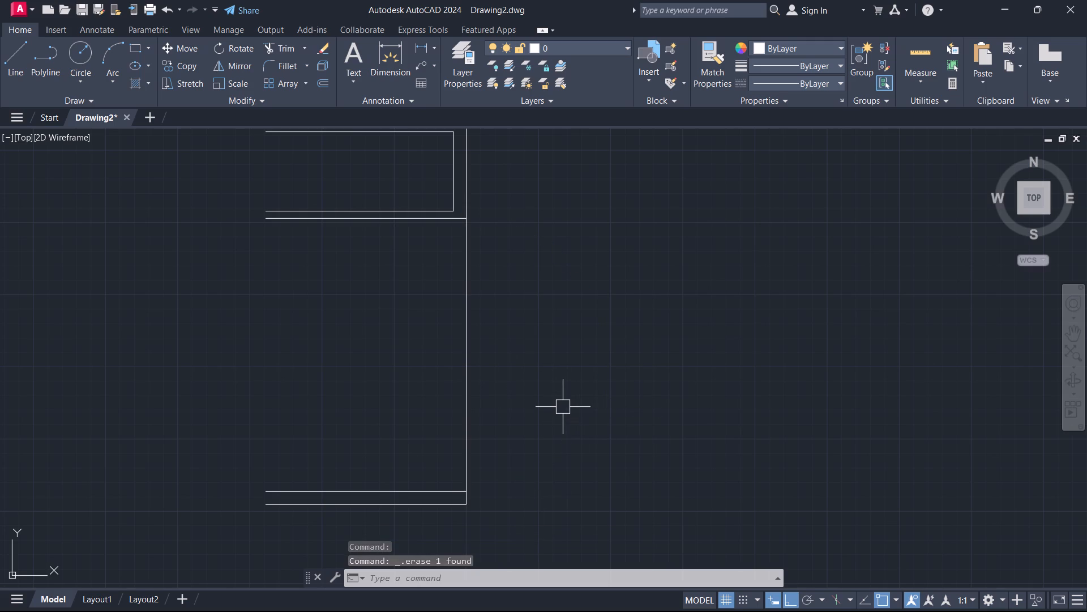
# Offset the outer right-wall line of the 15'9 area inward by 9 inches.
pyautogui.write('o')
pyautogui.press('space')
pyautogui.press('9')
pyautogui.press('Return')
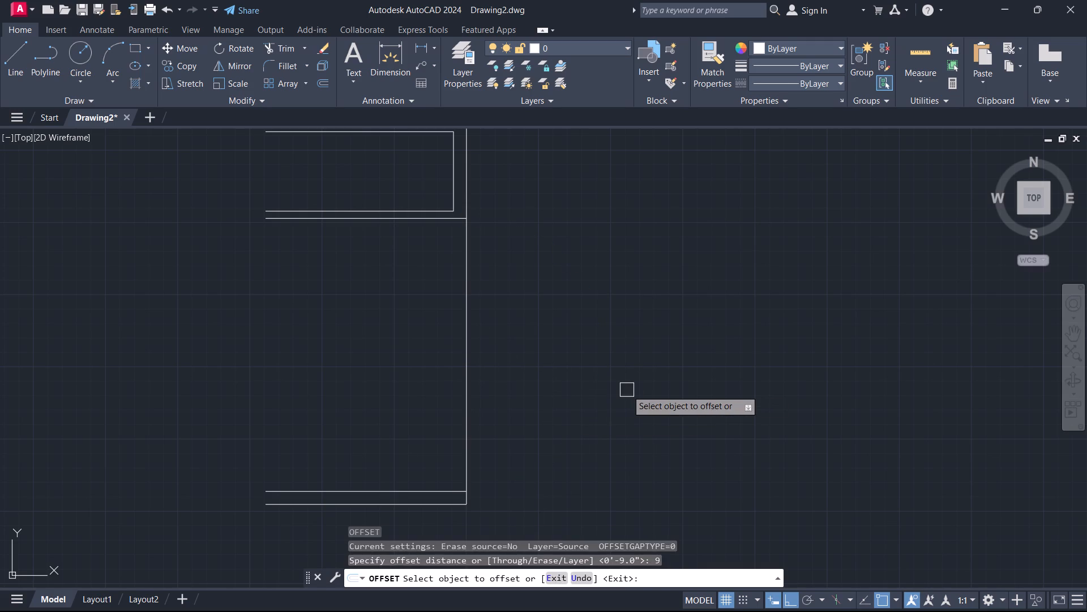
pyautogui.click(467, 379)
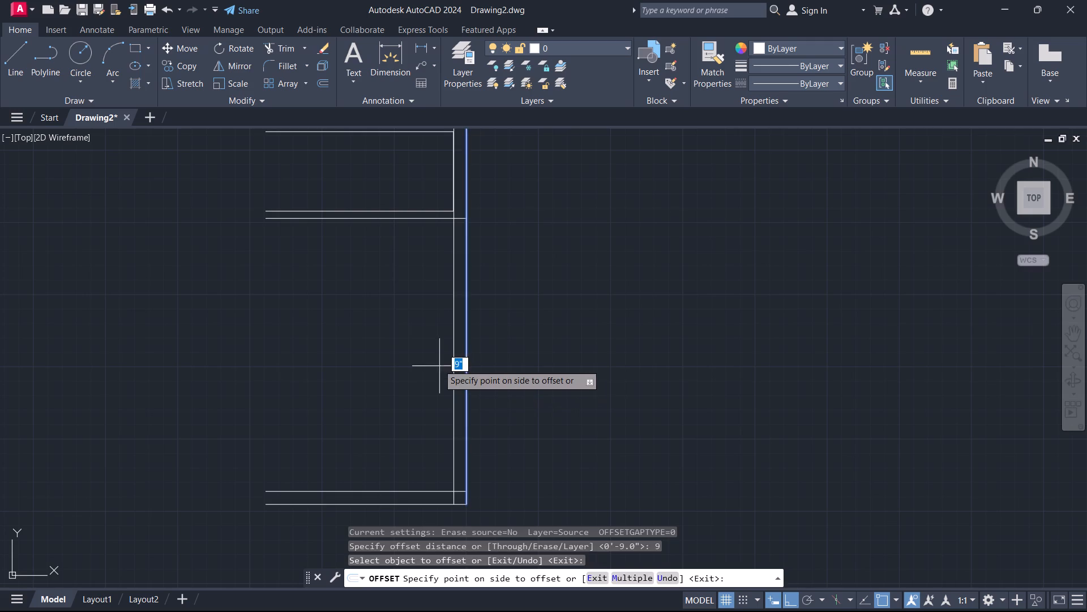
pyautogui.click(438, 364)
pyautogui.press('Escape')
# Trim the line pieces crossing the junction of the right wall and the partition above the 15'9 area.
pyautogui.scroll(-1, 441, 329)
pyautogui.moveTo(441, 329); pyautogui.dragTo(433, 419, button='middle')
pyautogui.scroll(2, 444, 325)
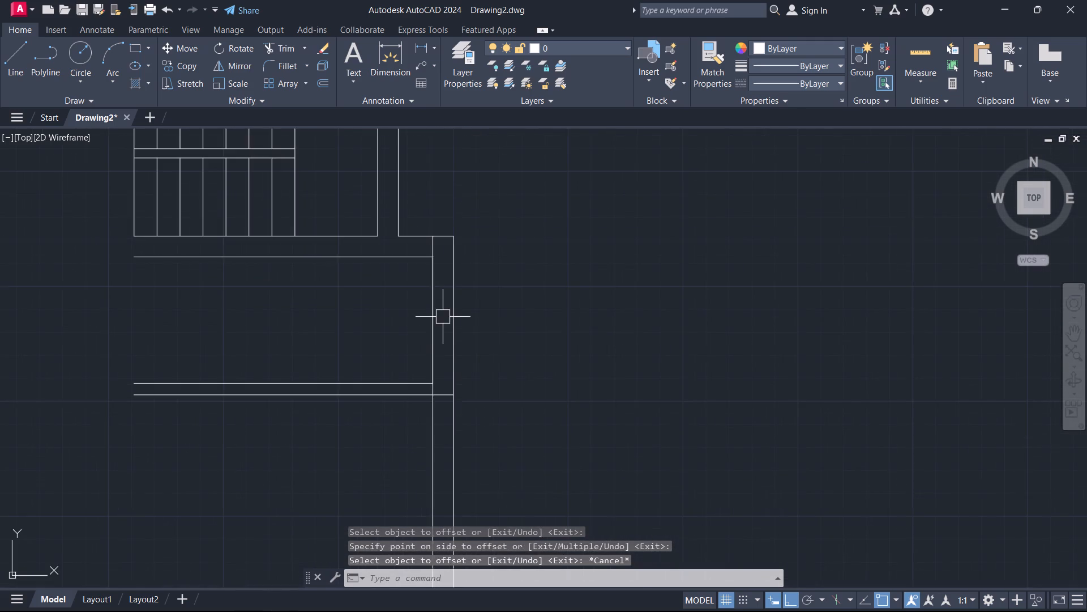
pyautogui.scroll(2, 441, 343)
pyautogui.press('t')
pyautogui.press('r')
pyautogui.press('space')
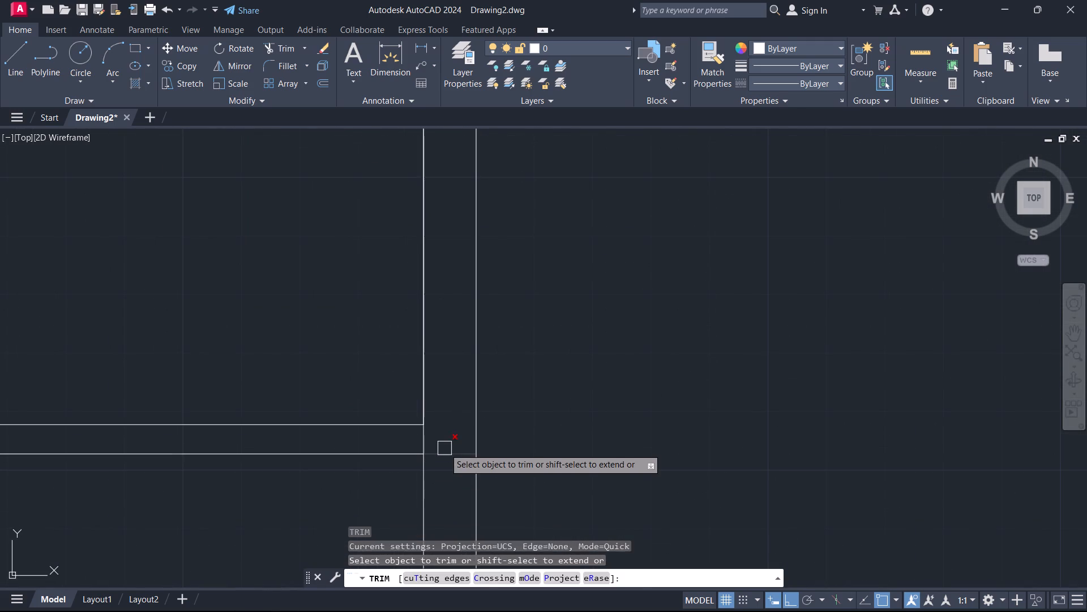
pyautogui.click(444, 448)
pyautogui.click(425, 439)
pyautogui.press('Escape')
# Erase the leftover upper piece of the offset line along the right wall of the 4'7 space.
pyautogui.scroll(-3, 429, 440)
pyautogui.moveTo(429, 440); pyautogui.dragTo(438, 511, button='middle')
pyautogui.scroll(1, 430, 456)
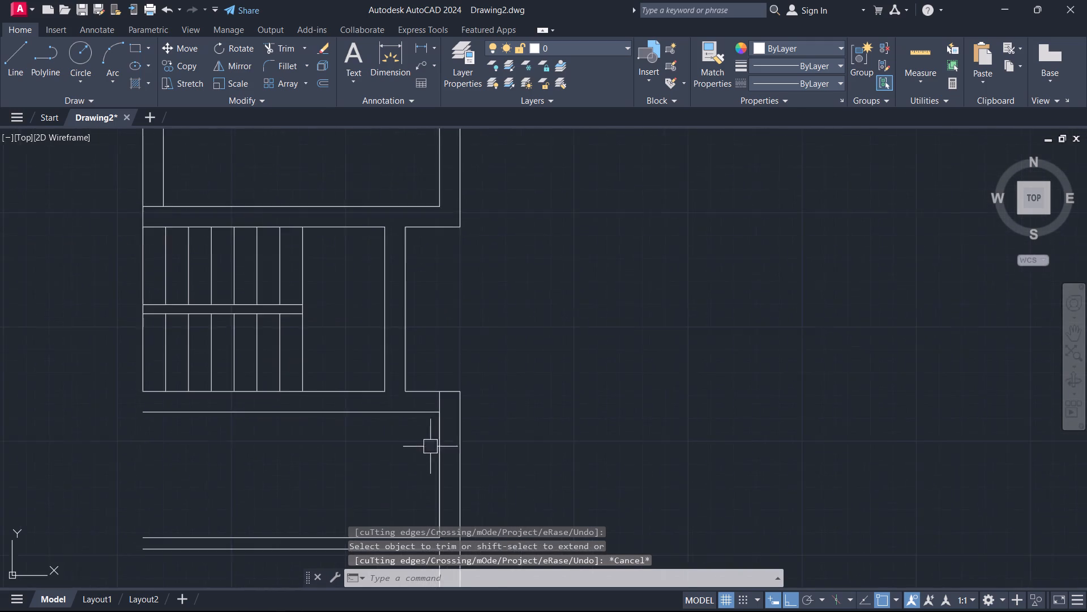
pyautogui.scroll(2, 432, 436)
pyautogui.click(464, 362)
pyautogui.click(420, 359)
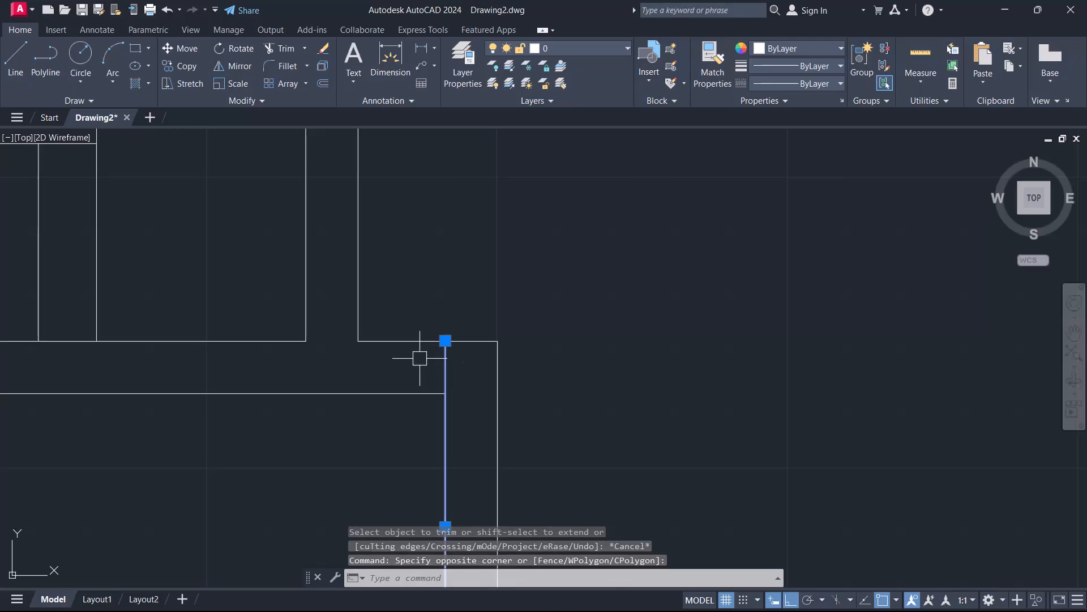
pyautogui.press('Delete')
# Fillet the inner right-wall line with the inner bottom line of the 15'9 area into a square corner.
pyautogui.scroll(-6, 420, 363)
pyautogui.scroll(1, 380, 487)
pyautogui.moveTo(386, 479); pyautogui.dragTo(388, 466, button='middle')
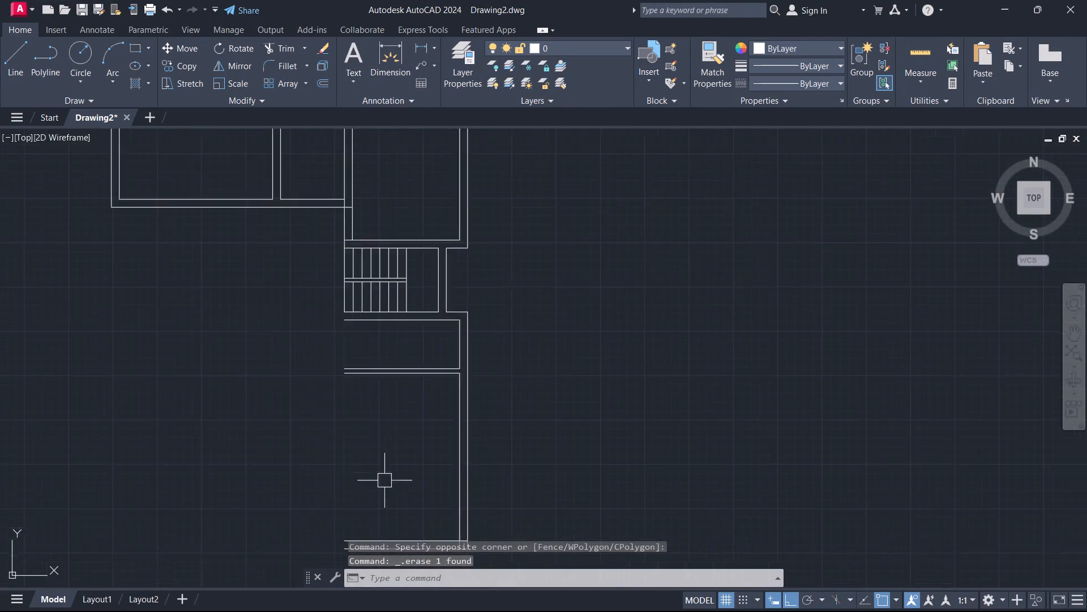
pyautogui.moveTo(388, 466); pyautogui.dragTo(384, 286, button='middle')
pyautogui.scroll(2, 456, 332)
pyautogui.press('f')
pyautogui.press('space')
pyautogui.click(460, 341)
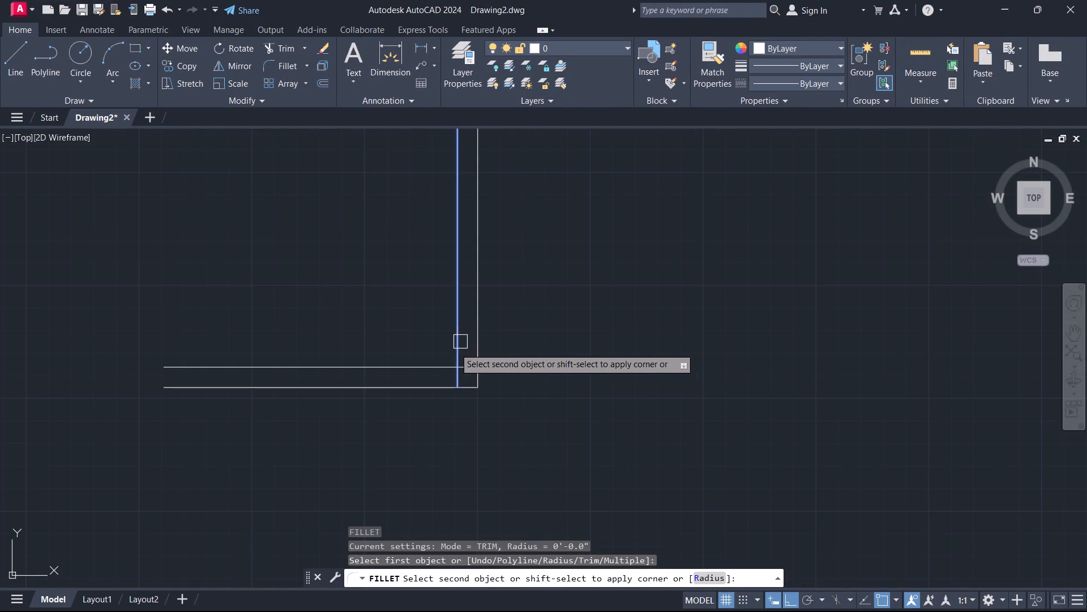
pyautogui.click(421, 369)
pyautogui.press('Escape')
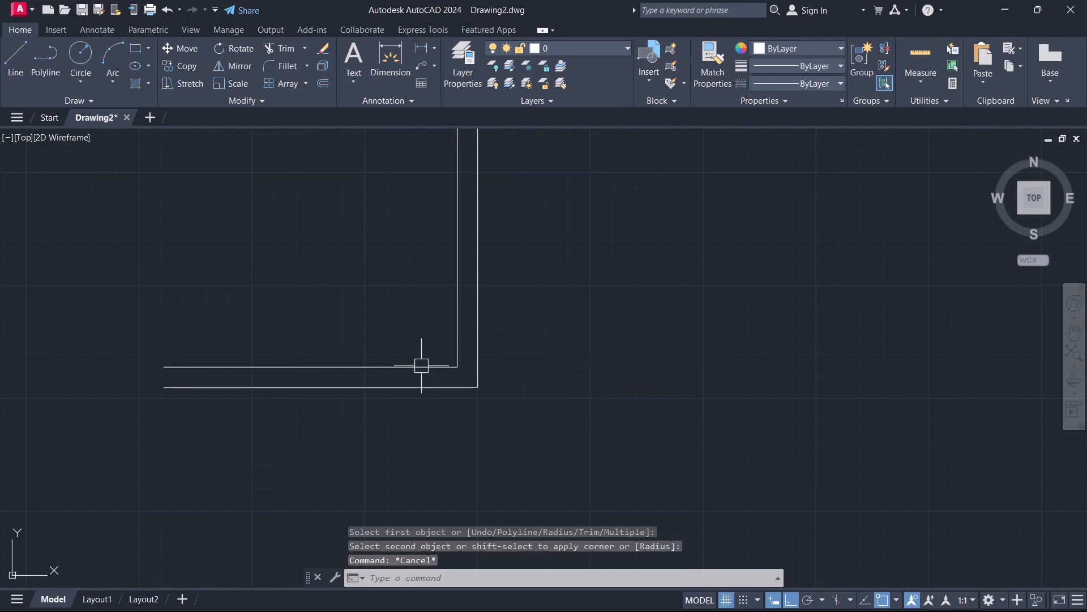
# Measure the clear height of the area between its inner bottom line and the partition above.
pyautogui.scroll(-2, 418, 367)
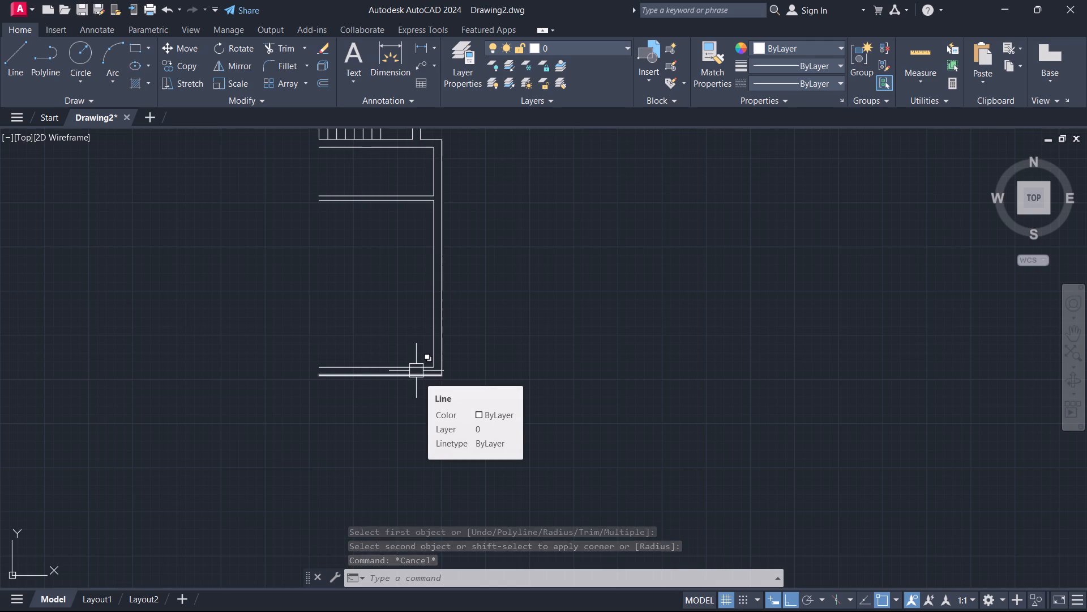
pyautogui.write('di')
pyautogui.press('space')
pyautogui.click(416, 371)
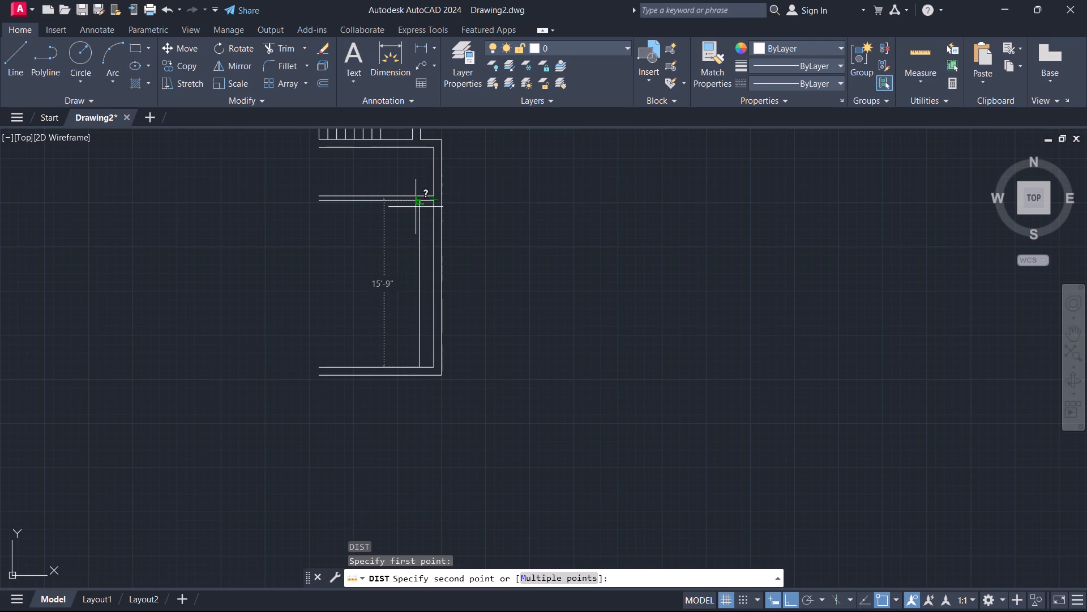
pyautogui.press('Escape')
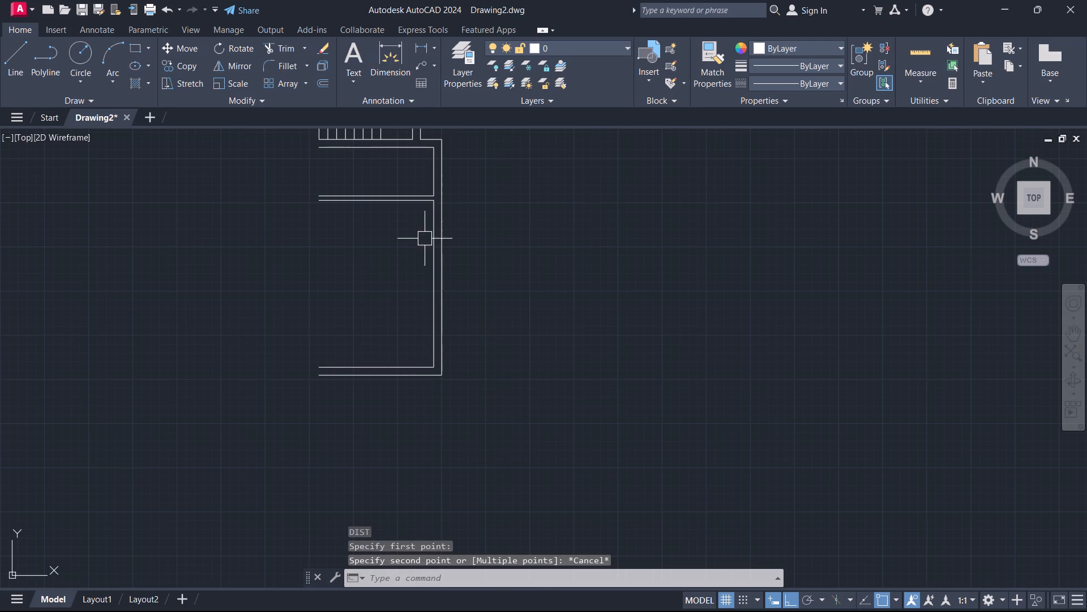
# Offset the inner right-wall line of the 15'9 area leftward by 14'4.
pyautogui.write("o 14'")
pyautogui.press('4')
pyautogui.press('Return')
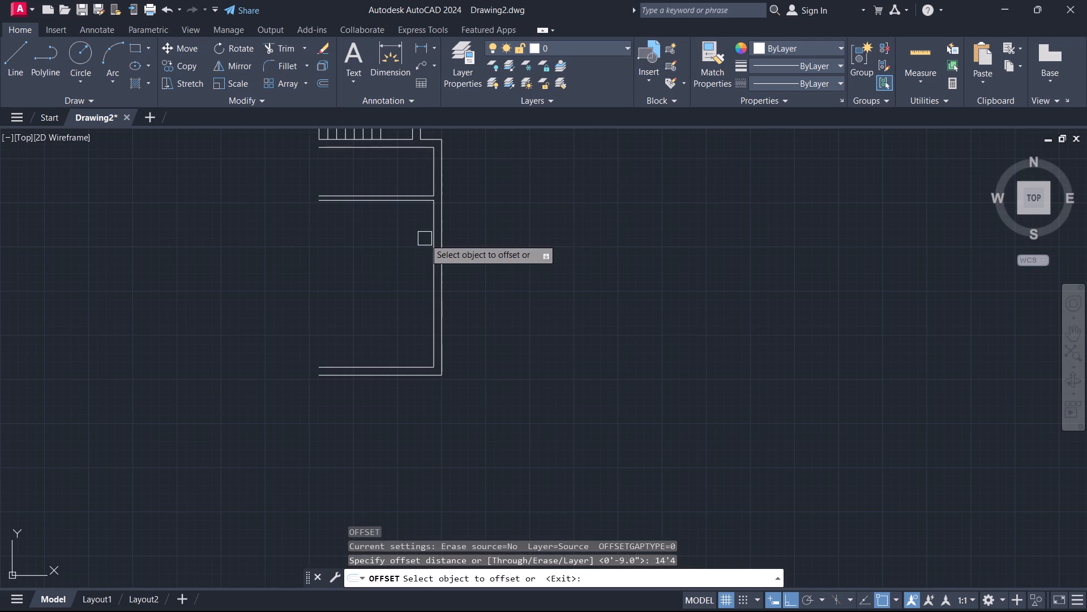
pyautogui.click(432, 280)
pyautogui.moveTo(386, 294); pyautogui.dragTo(380, 295)
pyautogui.press('Escape')
# Offset the vertical line at the left side of the 15'9 area leftward by 9 inches.
pyautogui.scroll(-3, 305, 288)
pyautogui.moveTo(309, 290); pyautogui.dragTo(446, 312, button='middle')
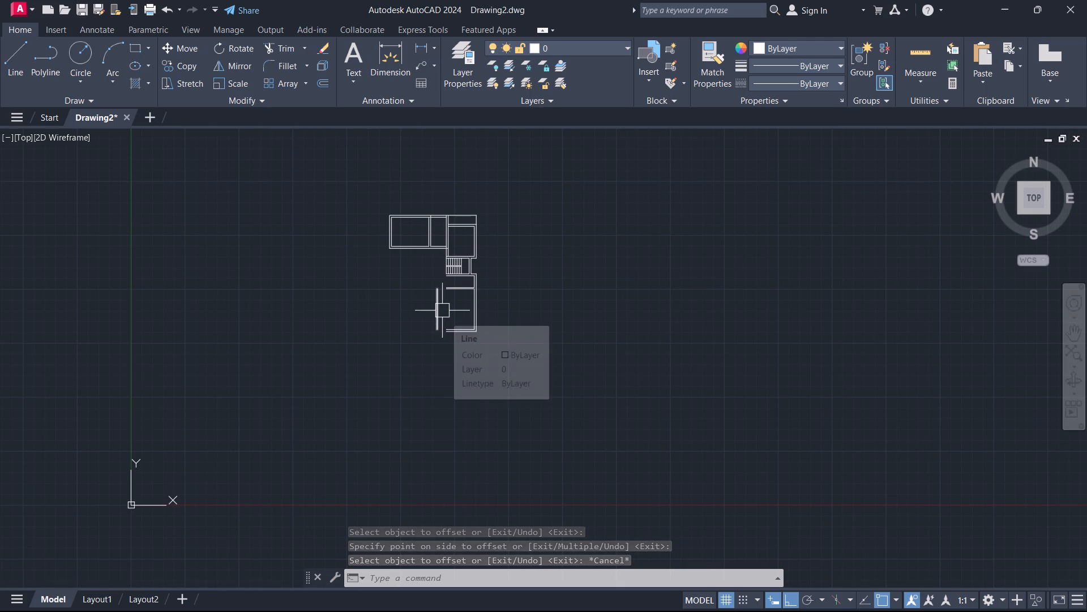
pyautogui.scroll(3, 442, 311)
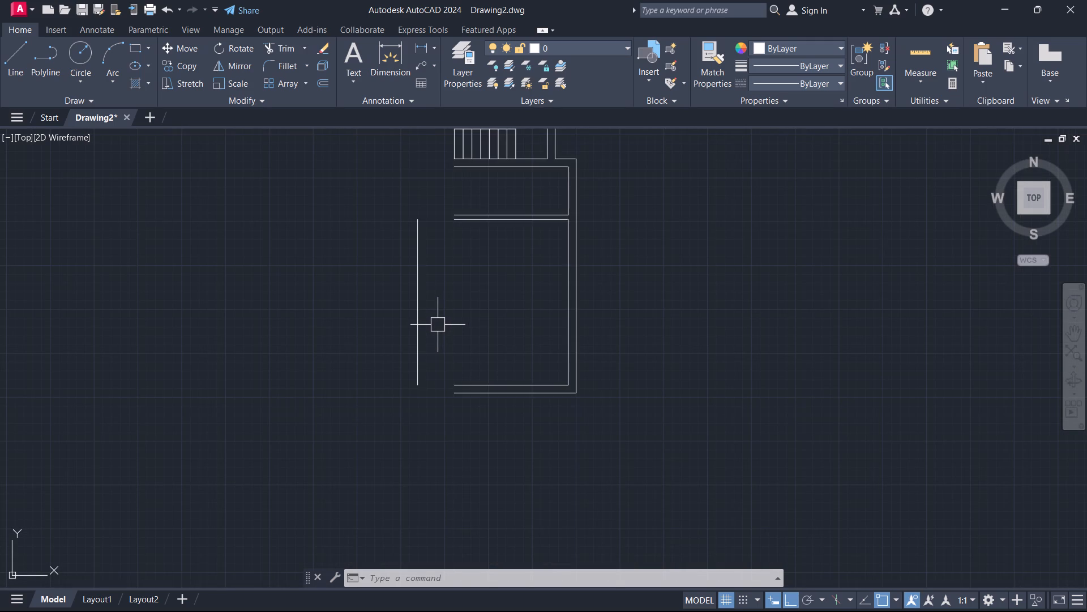
pyautogui.scroll(1, 437, 325)
pyautogui.moveTo(437, 325); pyautogui.dragTo(474, 385, button='middle')
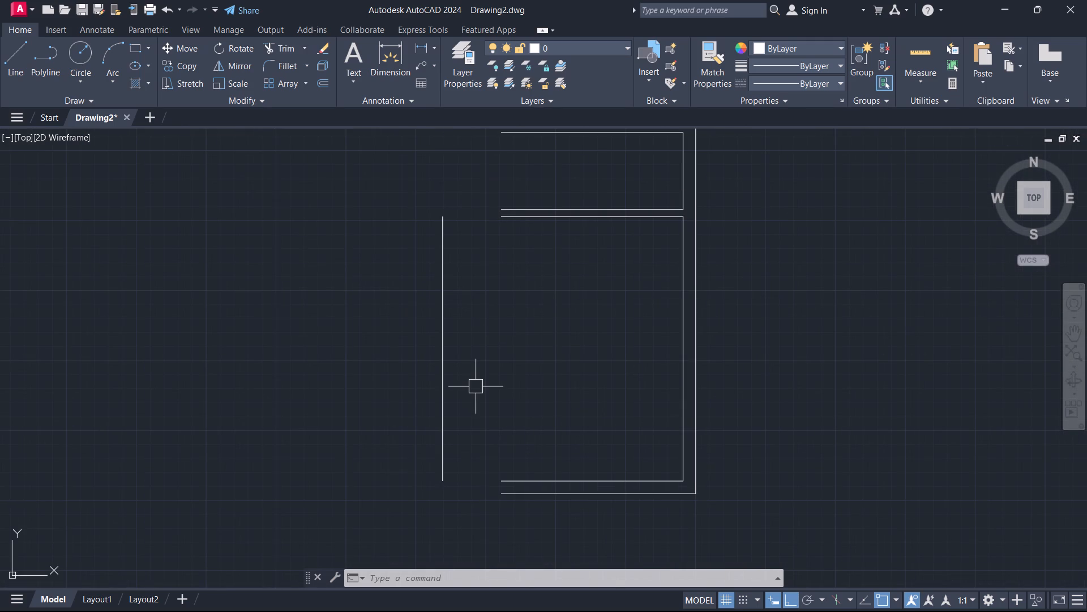
pyautogui.write('o 9')
pyautogui.press('Return')
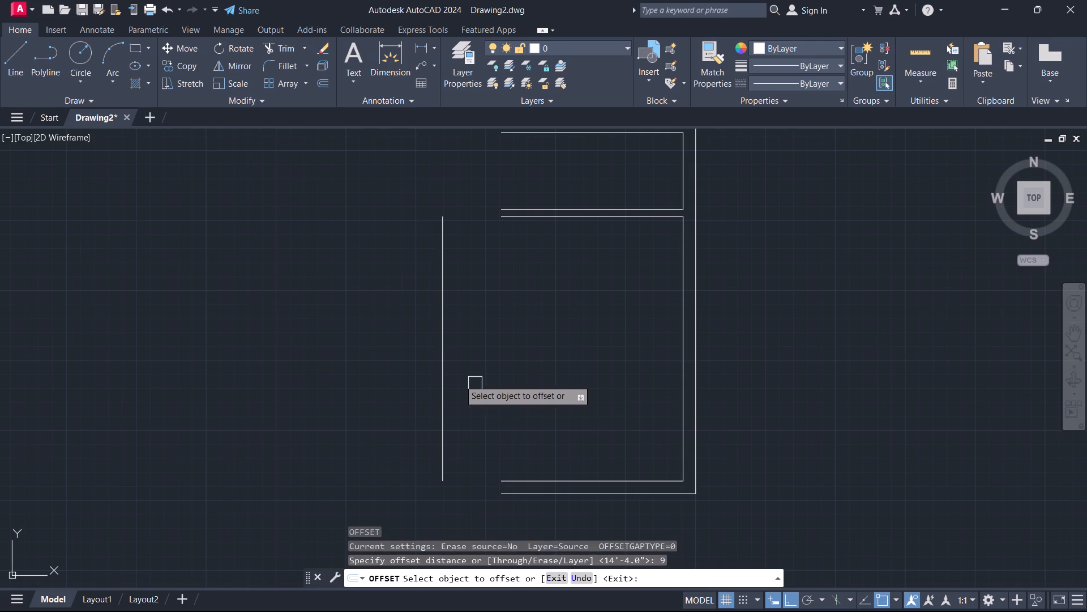
pyautogui.click(437, 396)
pyautogui.click(364, 399)
pyautogui.press('Escape')
# Offset the outer line of the new left wall leftward by 5'6.
pyautogui.scroll(-3, 398, 386)
pyautogui.moveTo(398, 386); pyautogui.dragTo(423, 430, button='middle')
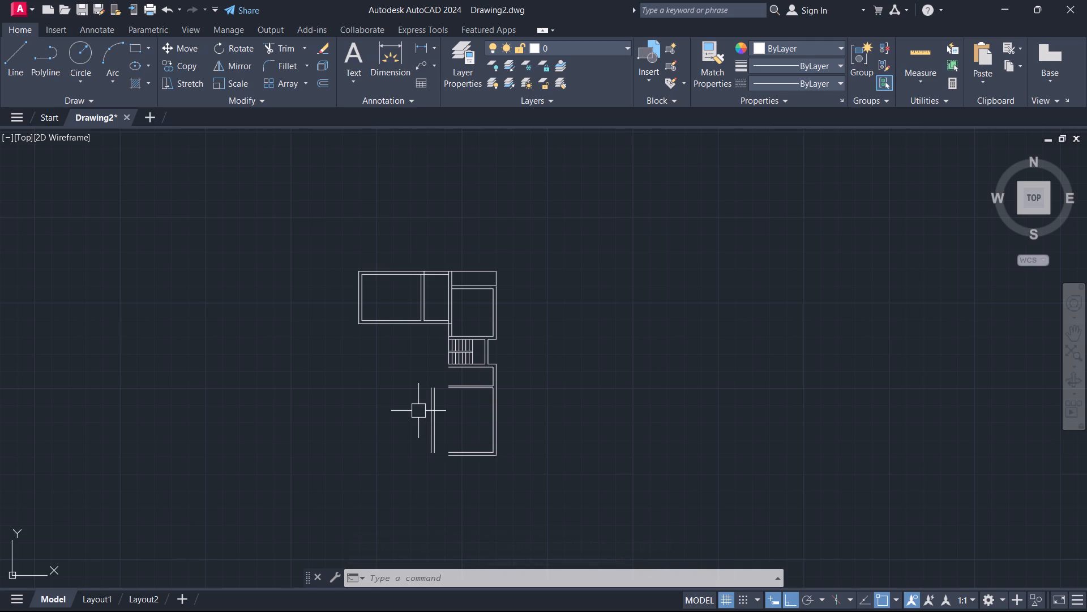
pyautogui.write('o')
pyautogui.press('space')
pyautogui.write("5'")
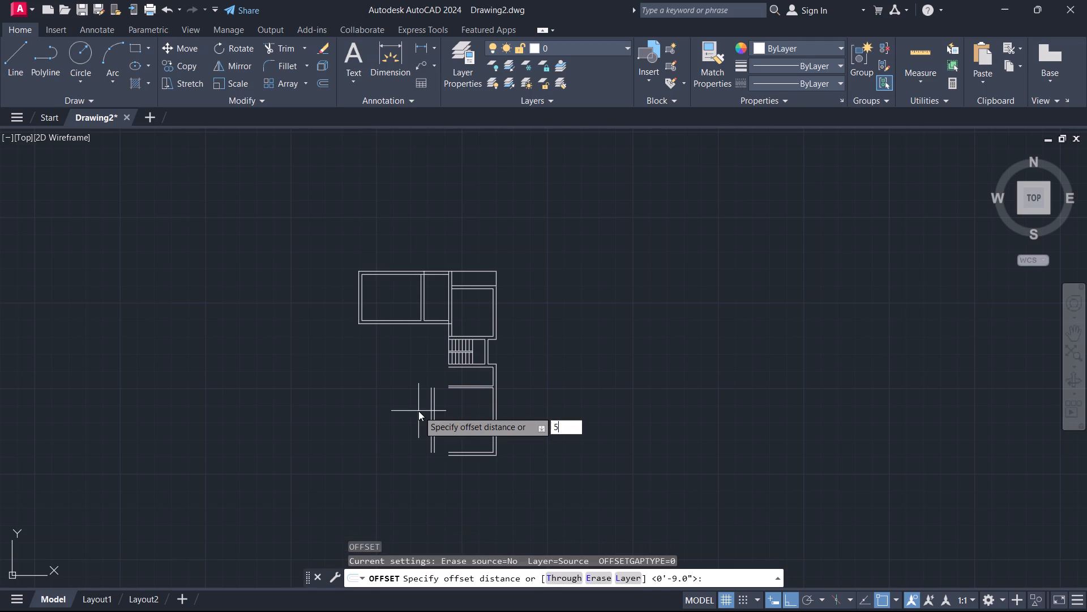
pyautogui.press('6')
pyautogui.press('Return')
pyautogui.scroll(2, 418, 411)
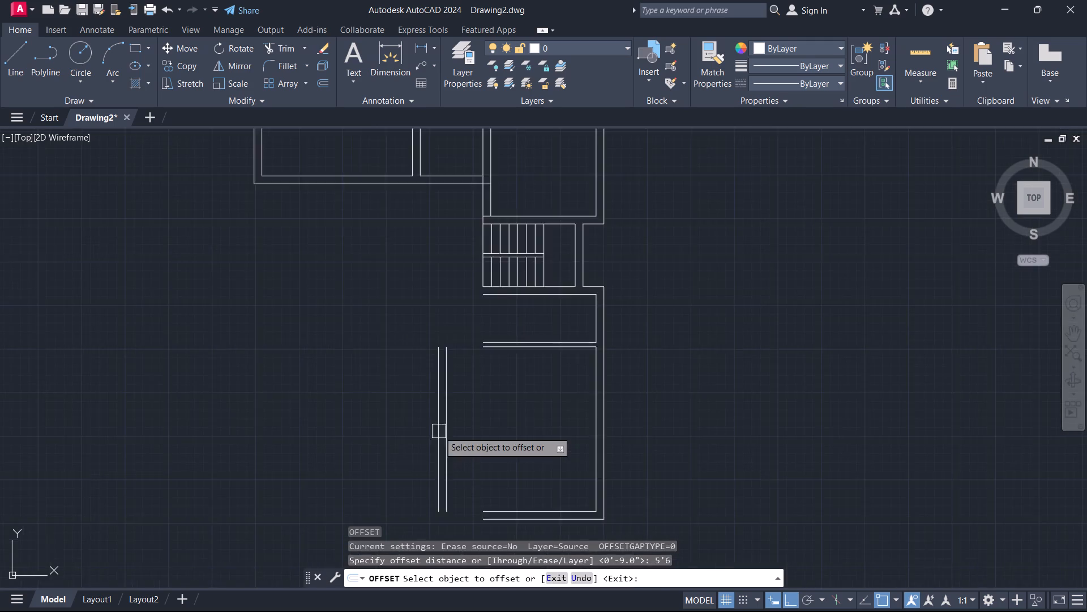
pyautogui.scroll(2, 439, 431)
pyautogui.moveTo(438, 435); pyautogui.dragTo(429, 434)
pyautogui.click(383, 422)
pyautogui.press('Escape')
# Offset the vertical line on the far side of the 5'6 space leftward by 9 inches to form its wall.
pyautogui.scroll(-2, 378, 418)
pyautogui.moveTo(378, 418); pyautogui.dragTo(460, 407, button='middle')
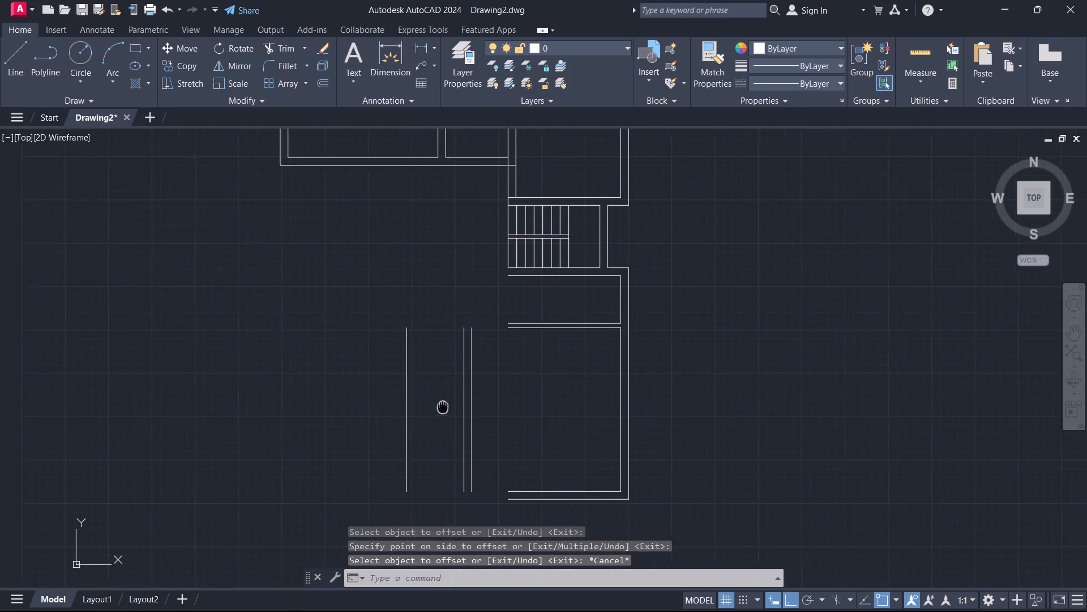
pyautogui.moveTo(460, 407); pyautogui.dragTo(547, 420, button='middle')
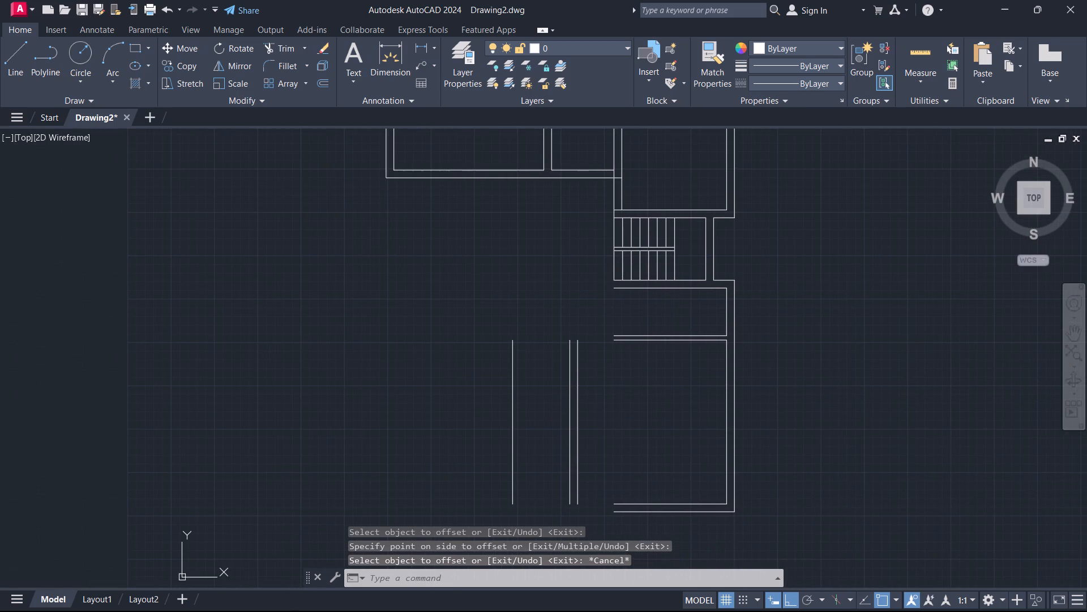
pyautogui.write('o')
pyautogui.press('space')
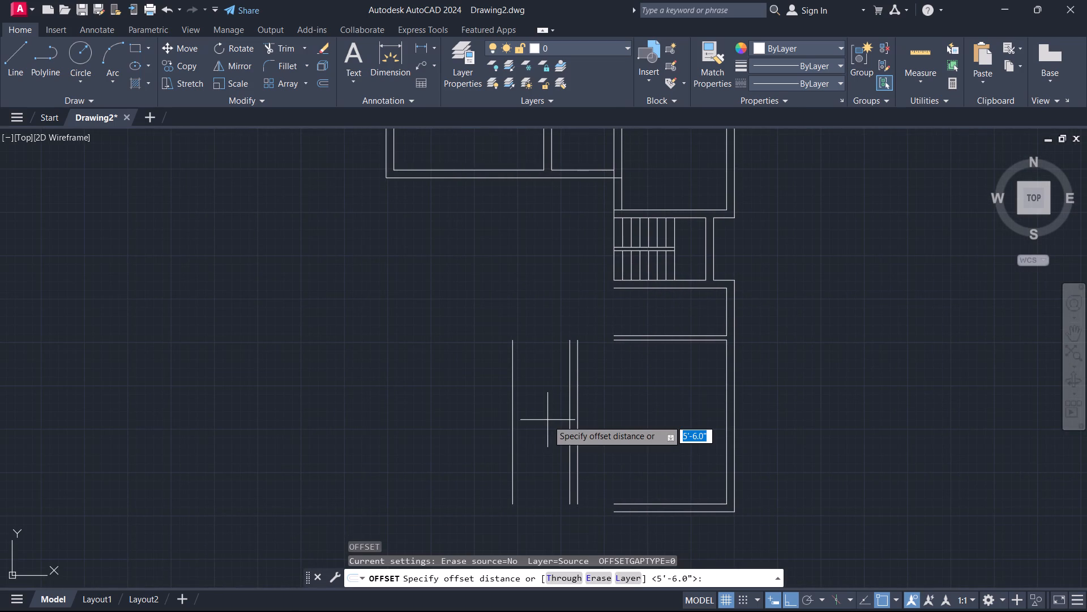
pyautogui.press('9')
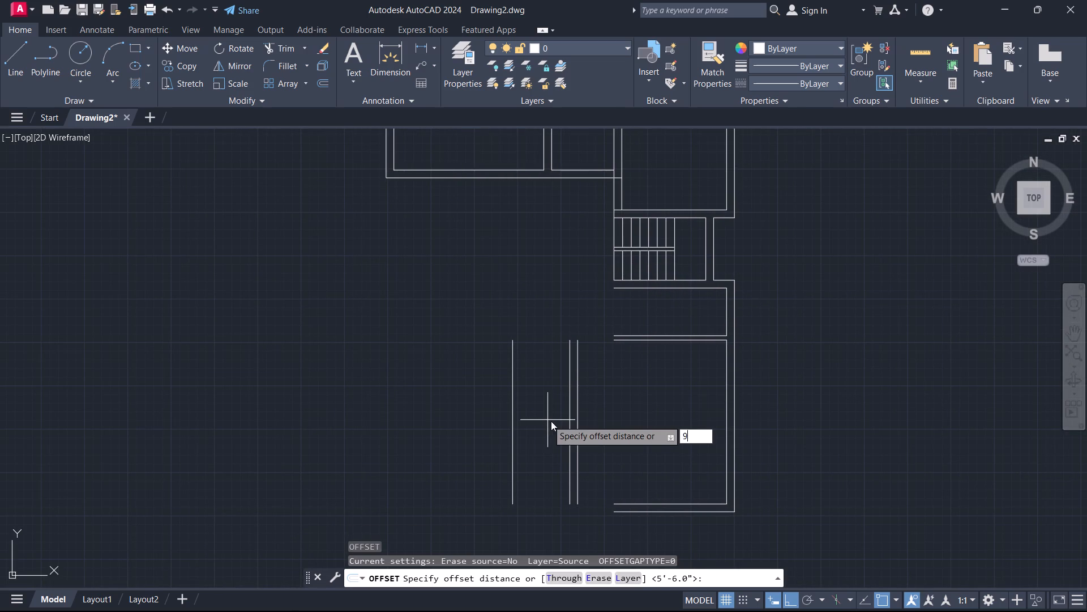
pyautogui.press('Return')
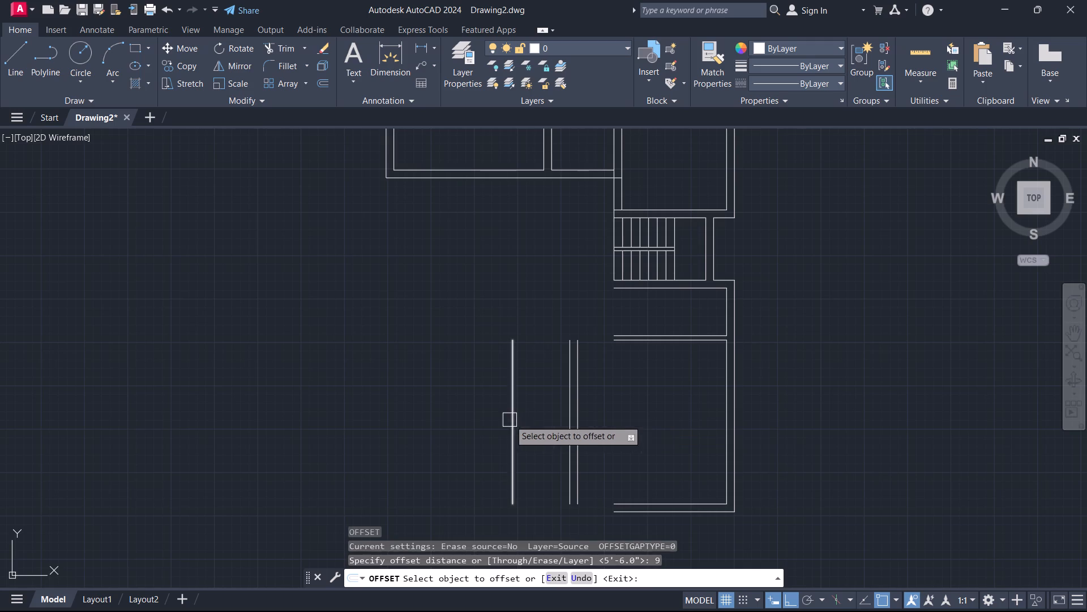
pyautogui.click(510, 420)
pyautogui.click(416, 433)
pyautogui.press('Escape')
# Offset the outer line of the wall beyond the 5'6 space leftward by 10'.
pyautogui.moveTo(416, 433); pyautogui.dragTo(447, 456, button='middle')
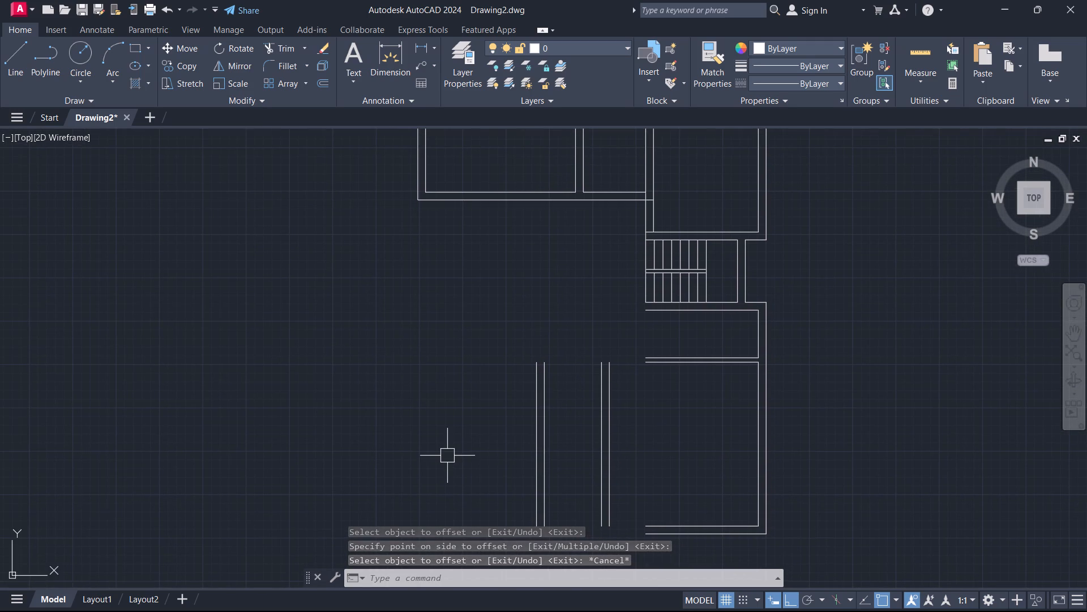
pyautogui.scroll(1, 447, 456)
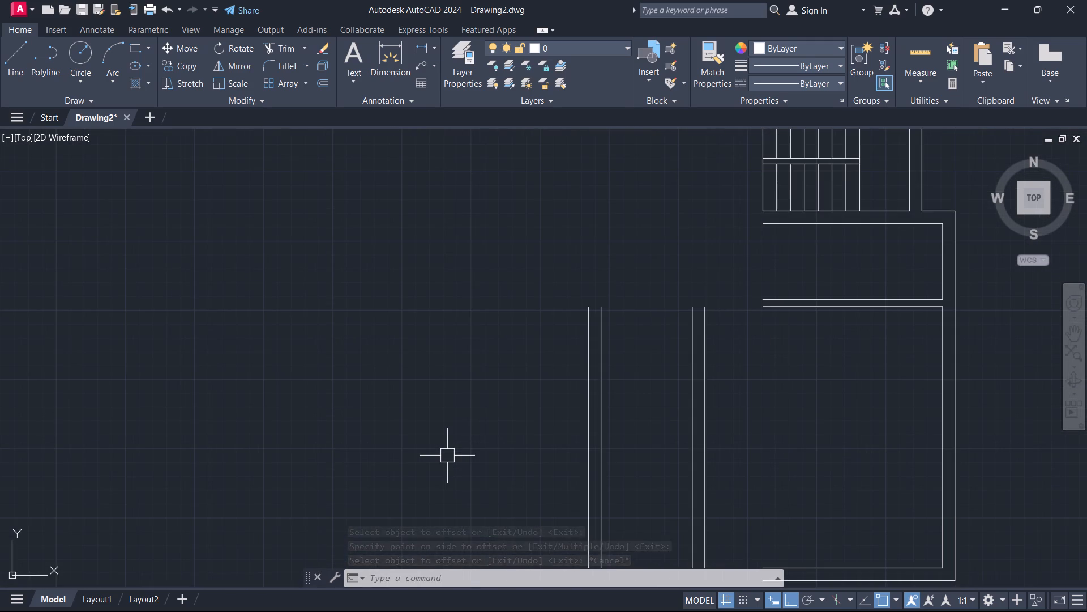
pyautogui.write("o 10'")
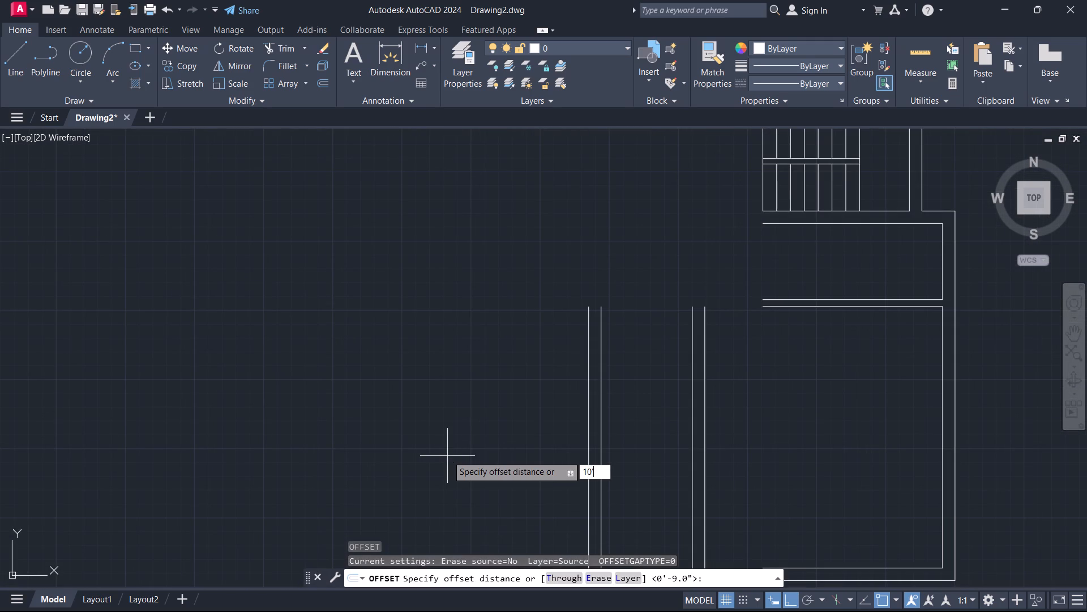
pyautogui.press('Return')
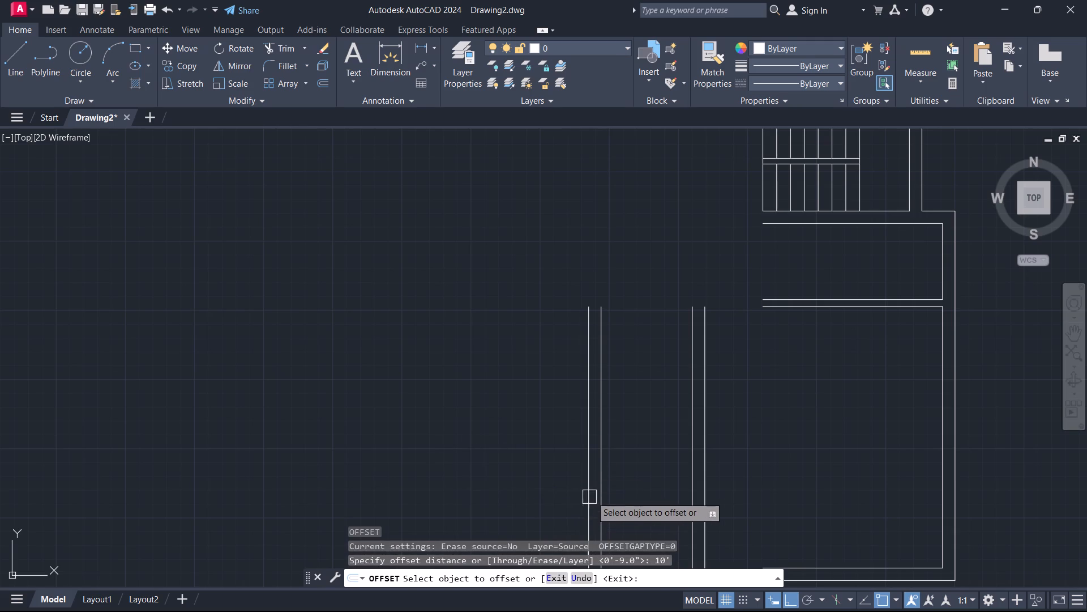
pyautogui.moveTo(588, 495); pyautogui.dragTo(581, 495)
pyautogui.click(366, 536)
pyautogui.click(399, 478)
pyautogui.press('Escape')
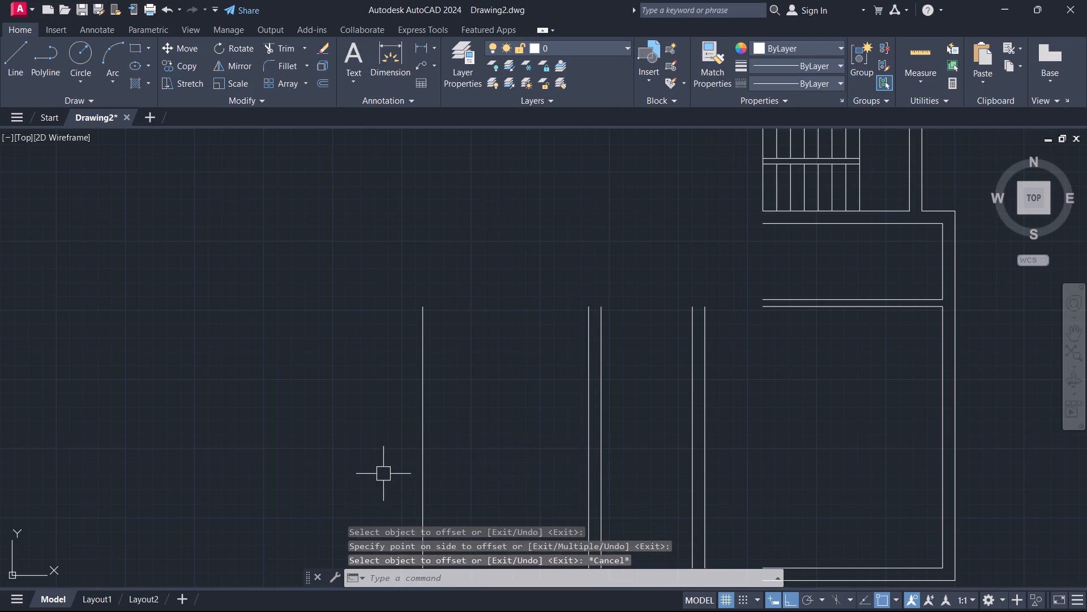
# Offset the vertical line at the far side of the 10' space leftward by 9 inches to form the wall.
pyautogui.scroll(-1, 383, 473)
pyautogui.middleClick(383, 473)
pyautogui.moveTo(382, 473); pyautogui.dragTo(487, 456, button='middle')
pyautogui.moveTo(457, 427); pyautogui.dragTo(588, 336, button='middle')
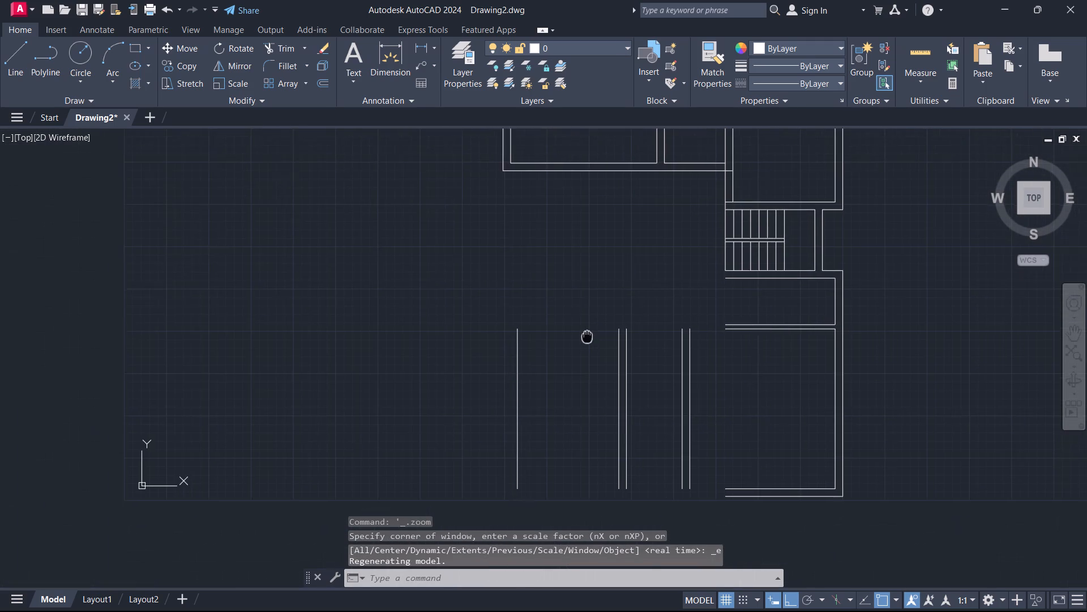
pyautogui.moveTo(588, 336); pyautogui.dragTo(588, 335, button='middle')
pyautogui.scroll(1, 588, 335)
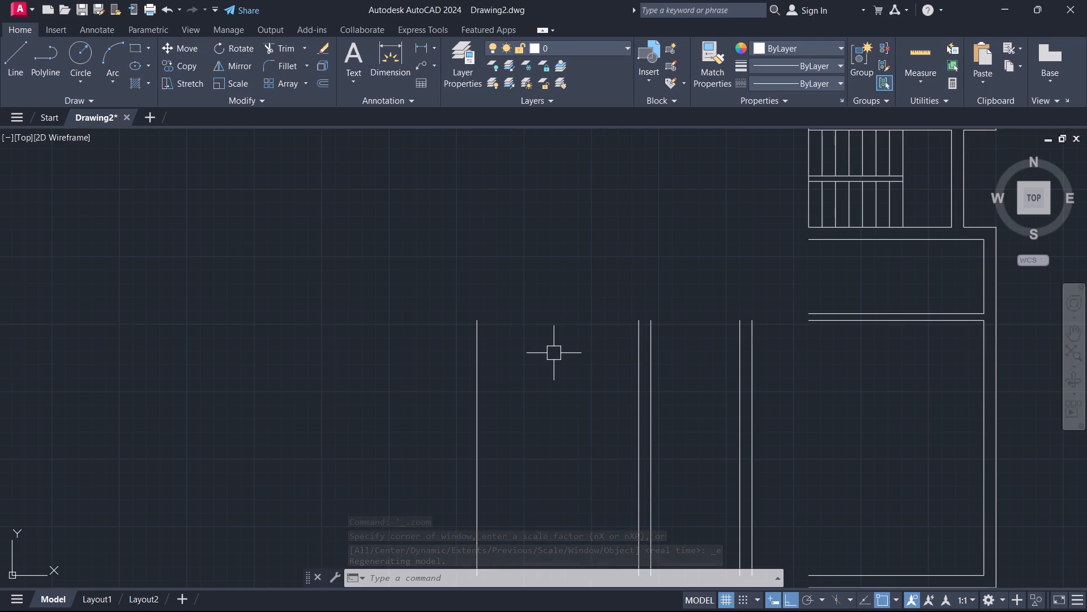
pyautogui.moveTo(548, 391); pyautogui.dragTo(611, 350, button='middle')
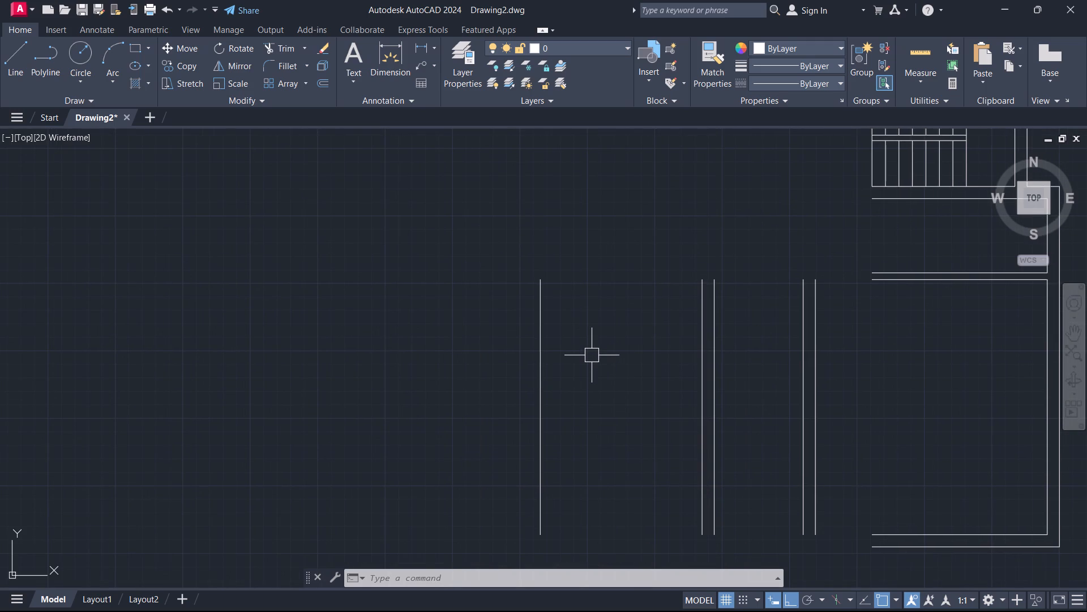
pyautogui.write('o')
pyautogui.press('space')
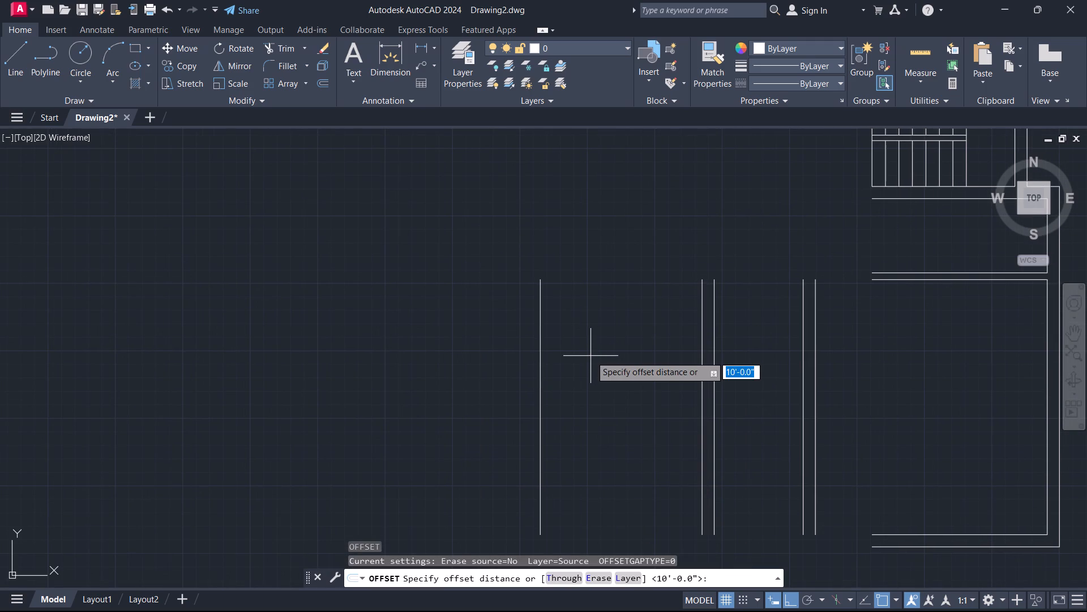
pyautogui.press('9')
pyautogui.press('Return')
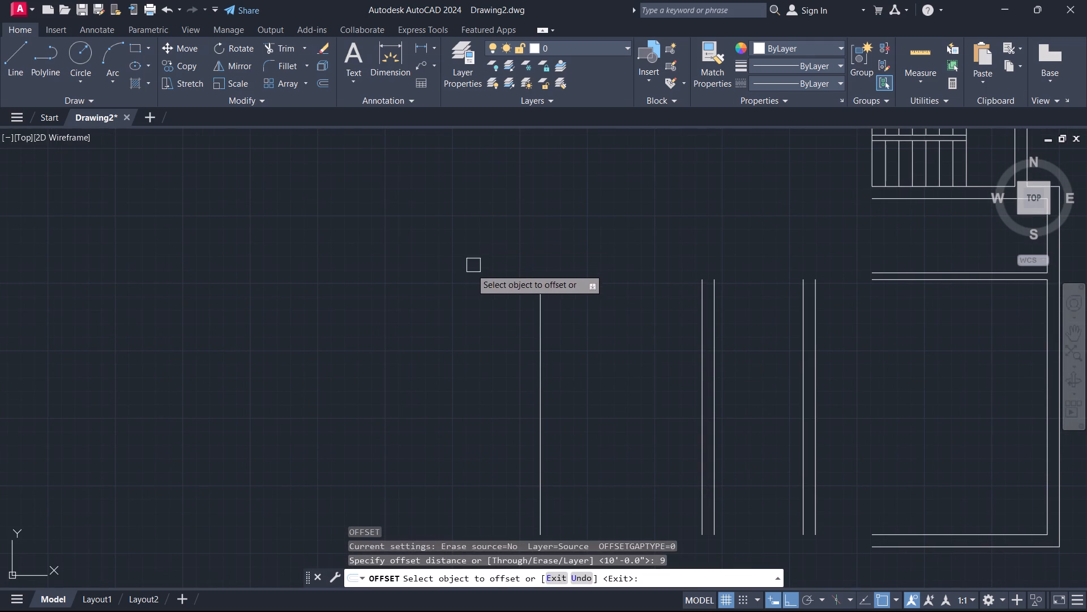
pyautogui.click(538, 372)
pyautogui.click(472, 380)
pyautogui.press('Escape')
# Offset the staircase's left boundary line leftward by 18'.
pyautogui.scroll(-2, 521, 405)
pyautogui.moveTo(521, 405); pyautogui.dragTo(362, 345, button='middle')
pyautogui.scroll(2, 362, 345)
pyautogui.scroll(-1, 465, 381)
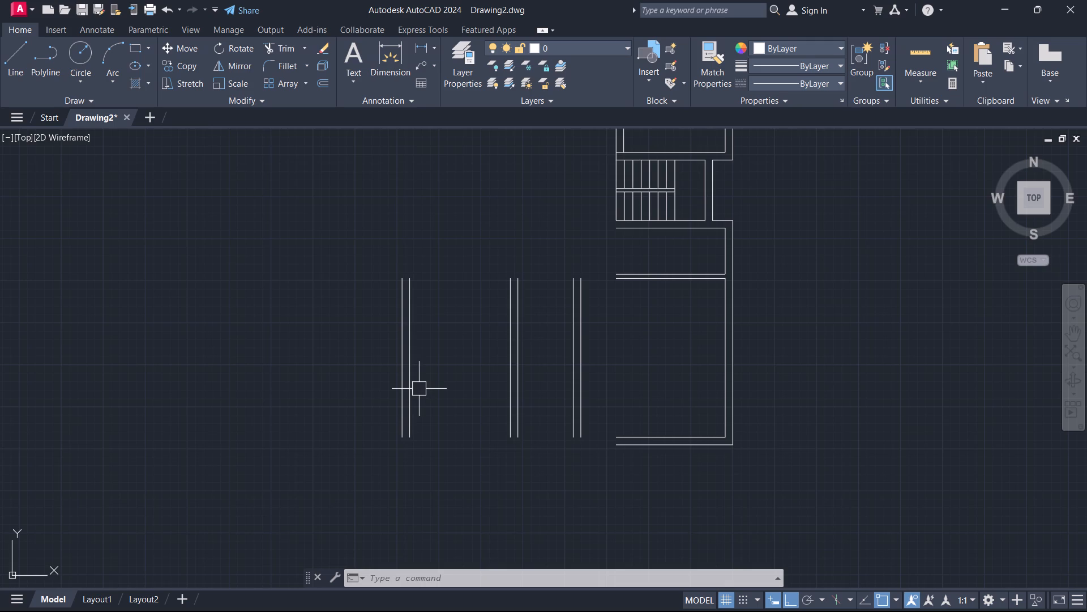
pyautogui.moveTo(437, 366); pyautogui.dragTo(440, 396, button='middle')
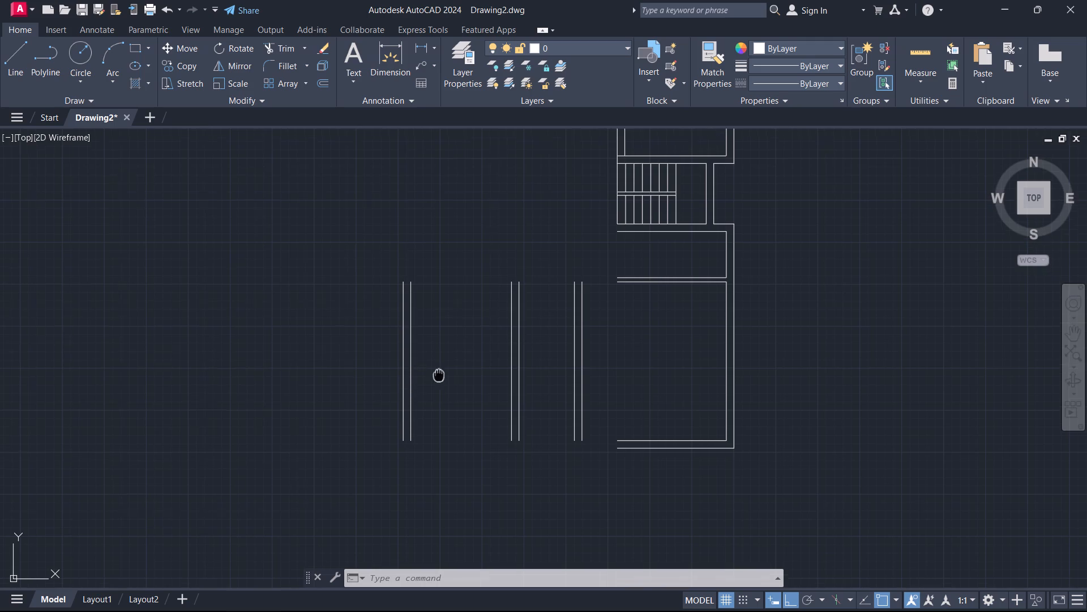
pyautogui.moveTo(440, 396); pyautogui.dragTo(425, 479, button='middle')
pyautogui.scroll(1, 425, 479)
pyautogui.write("o 18'")
pyautogui.press('Return')
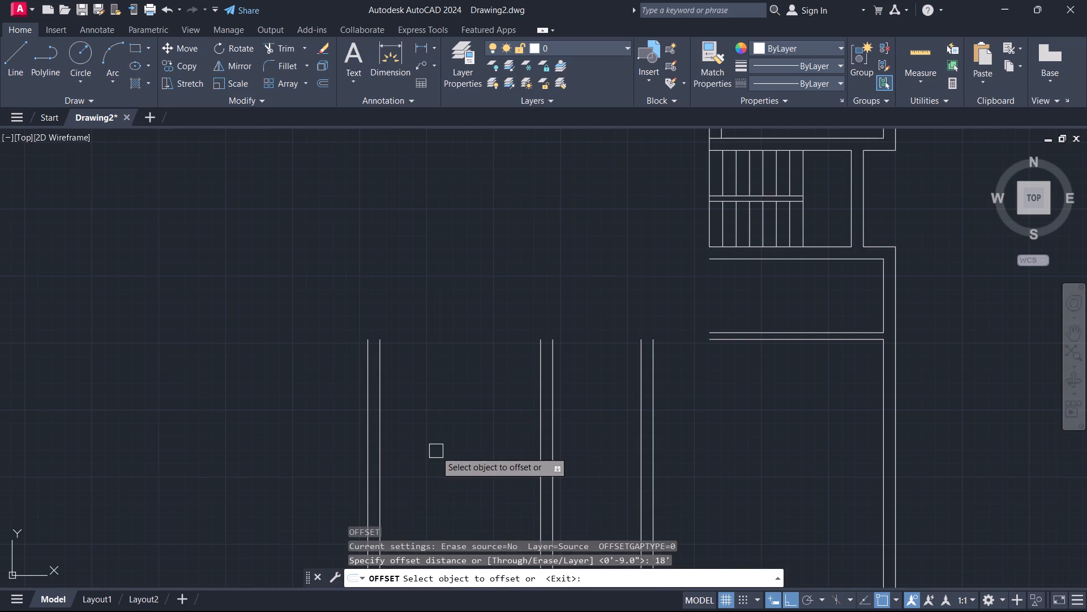
pyautogui.scroll(2, 710, 219)
pyautogui.click(710, 219)
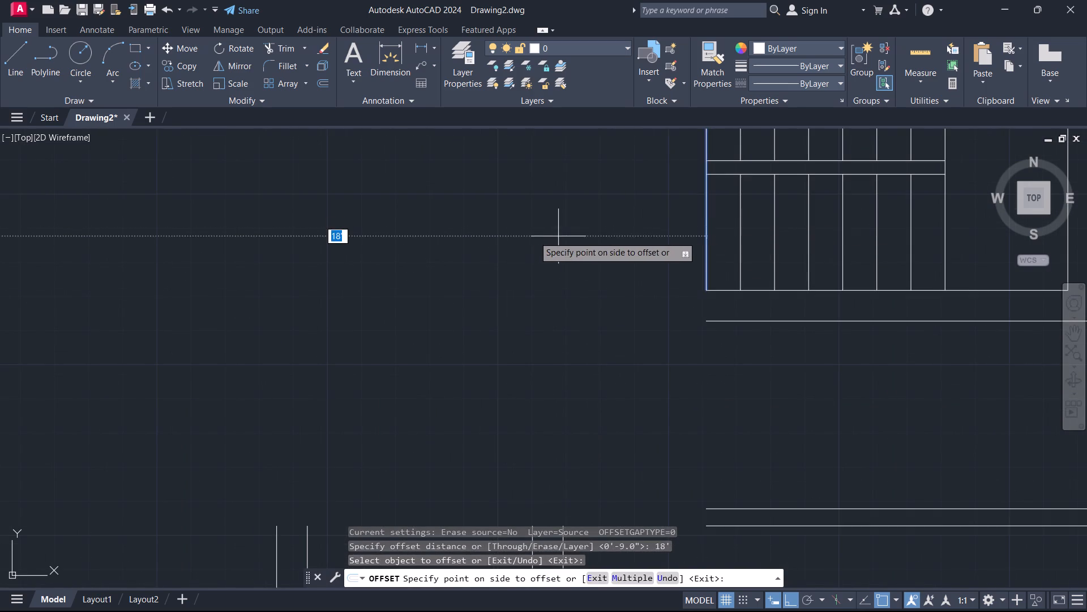
pyautogui.scroll(-4, 520, 233)
pyautogui.moveTo(516, 235); pyautogui.dragTo(579, 351, button='middle')
pyautogui.click(542, 343)
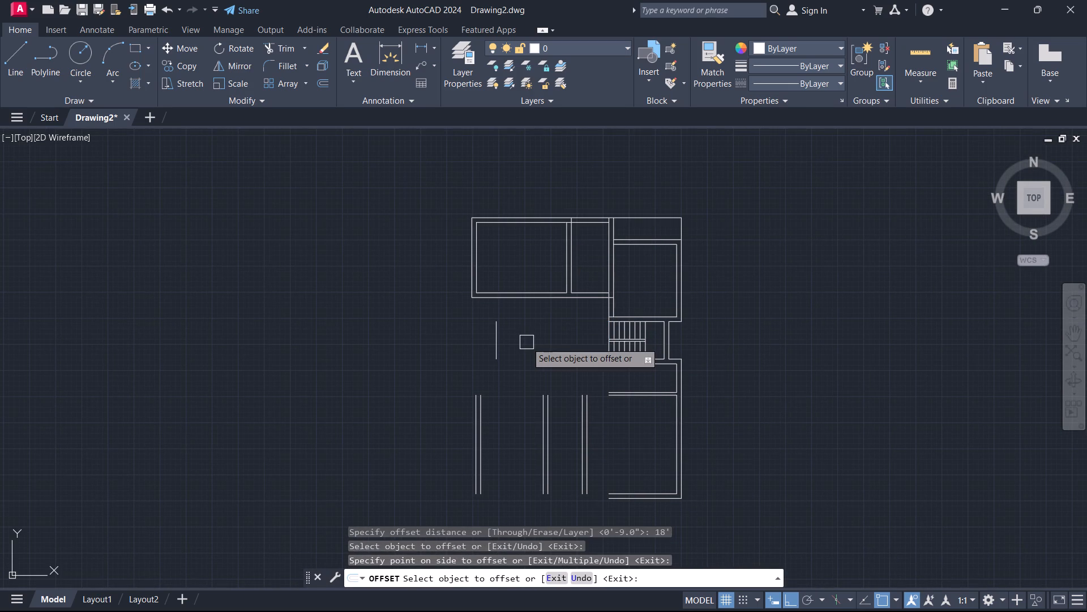
pyautogui.press('Escape')
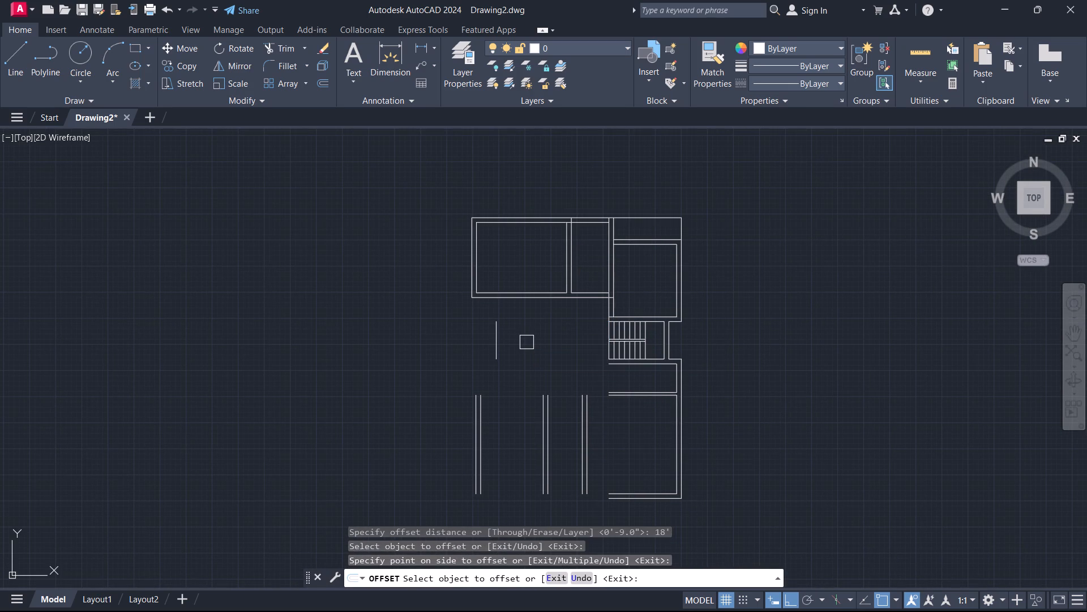
# Offset the vertical line 18' from the staircase leftward by 9 inches.
pyautogui.write('o 9')
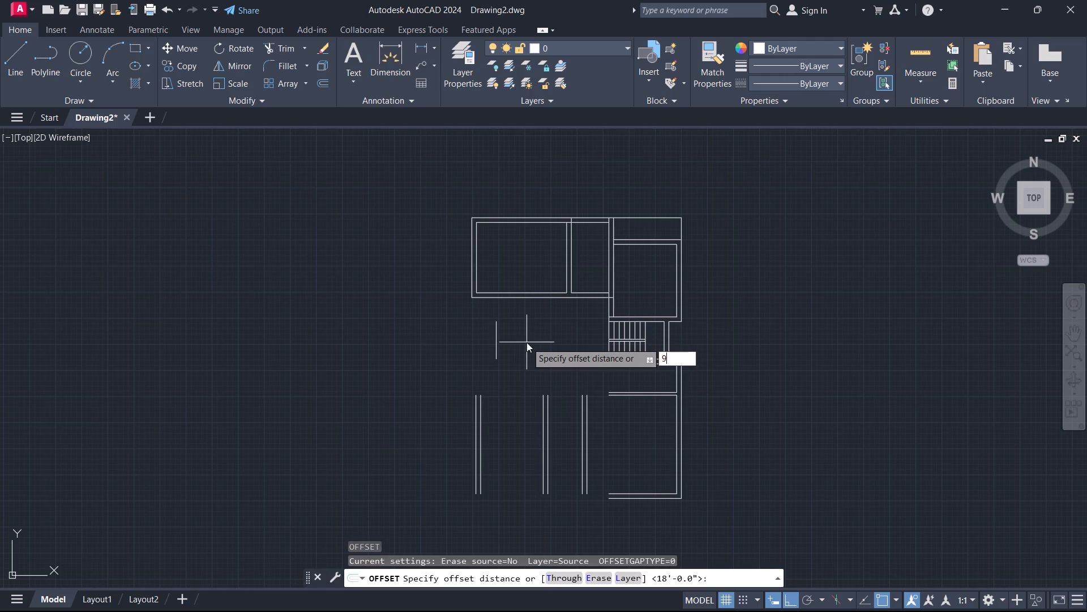
pyautogui.press('Return')
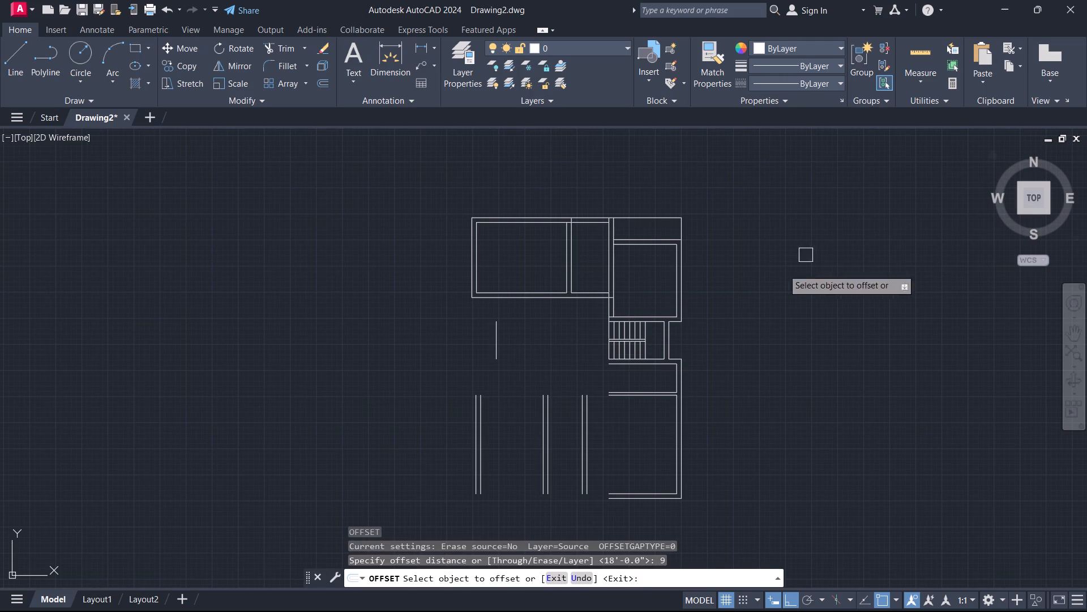
pyautogui.click(494, 342)
pyautogui.click(465, 333)
pyautogui.press('Escape')
# Fillet the upper line of the partition above the 15'9 room with the outermost left wall line to form a corner.
pyautogui.scroll(-2, 459, 329)
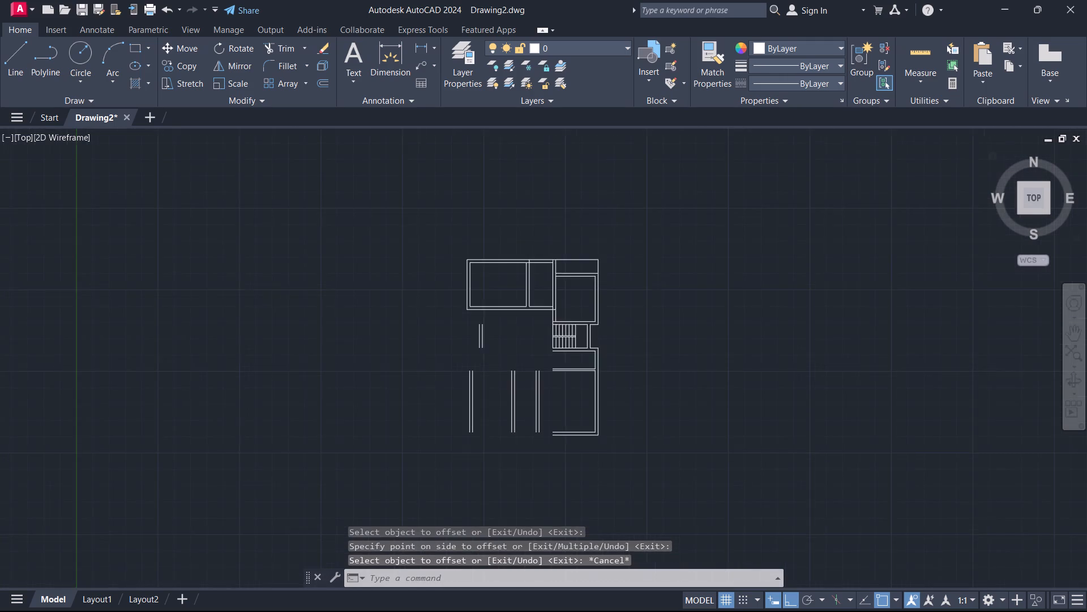
pyautogui.moveTo(459, 329); pyautogui.dragTo(534, 362, button='middle')
pyautogui.scroll(1, 534, 362)
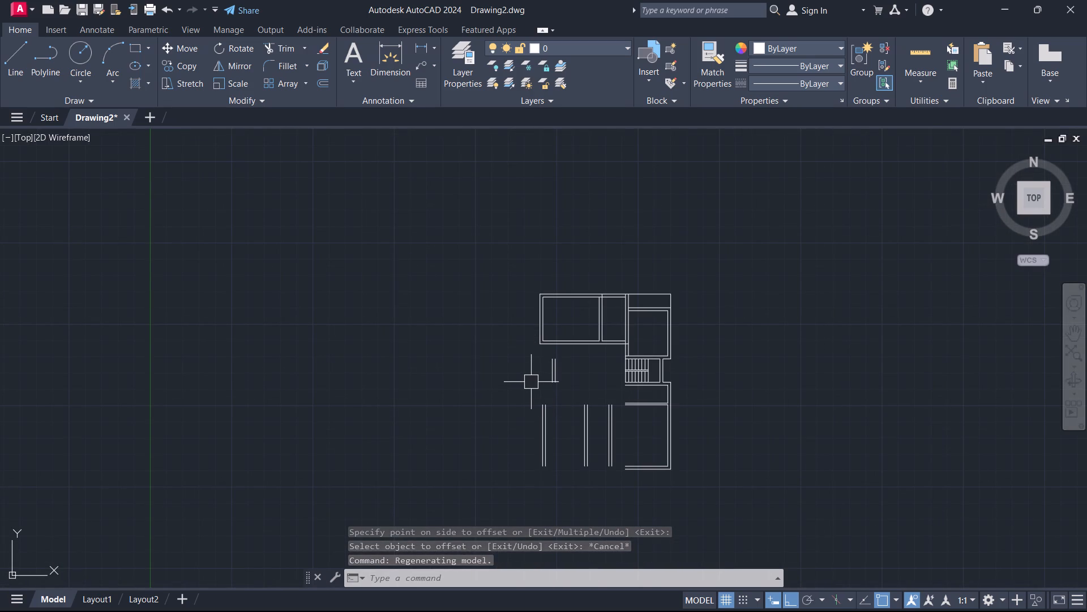
pyautogui.scroll(3, 543, 366)
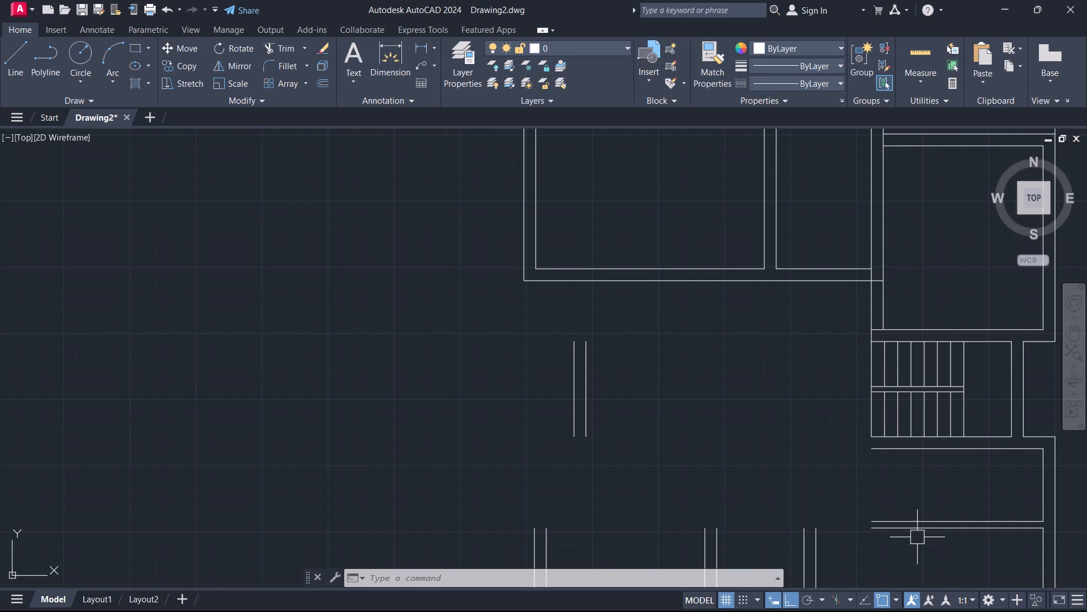
pyautogui.write('f')
pyautogui.press('space')
pyautogui.click(917, 516)
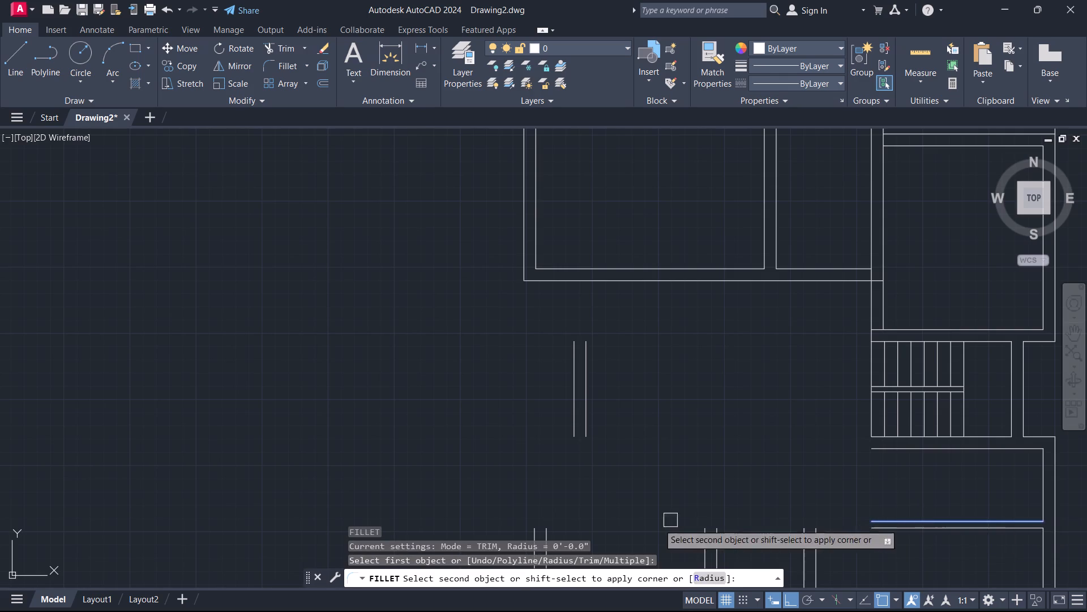
pyautogui.moveTo(590, 523); pyautogui.dragTo(705, 407, button='middle')
pyautogui.click(647, 442)
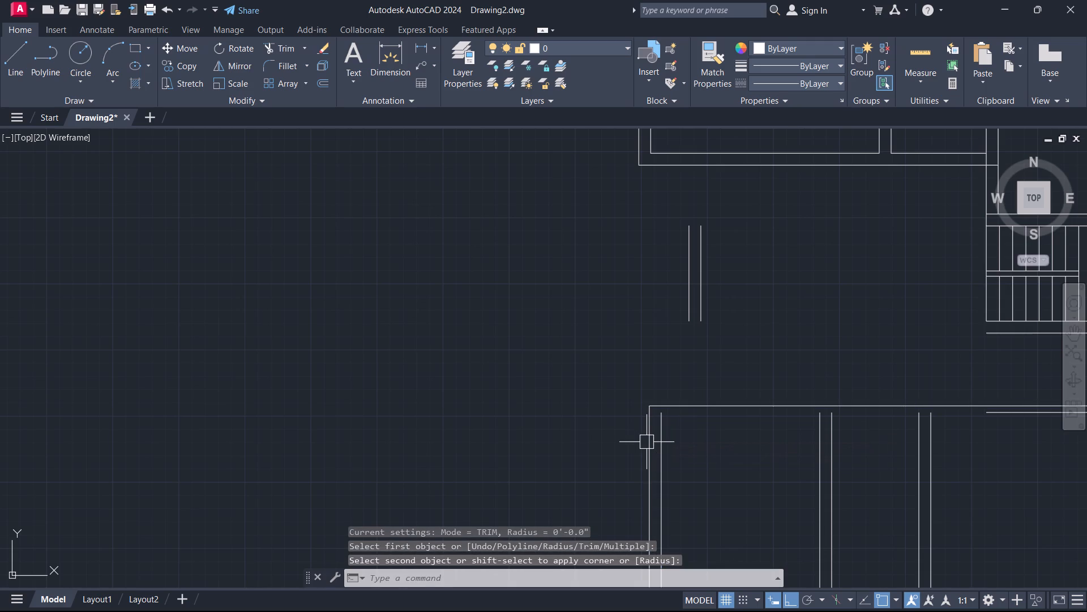
pyautogui.press('Escape')
# Offset the extended horizontal line above the lower rooms downward by 9 inches.
pyautogui.write('o 9')
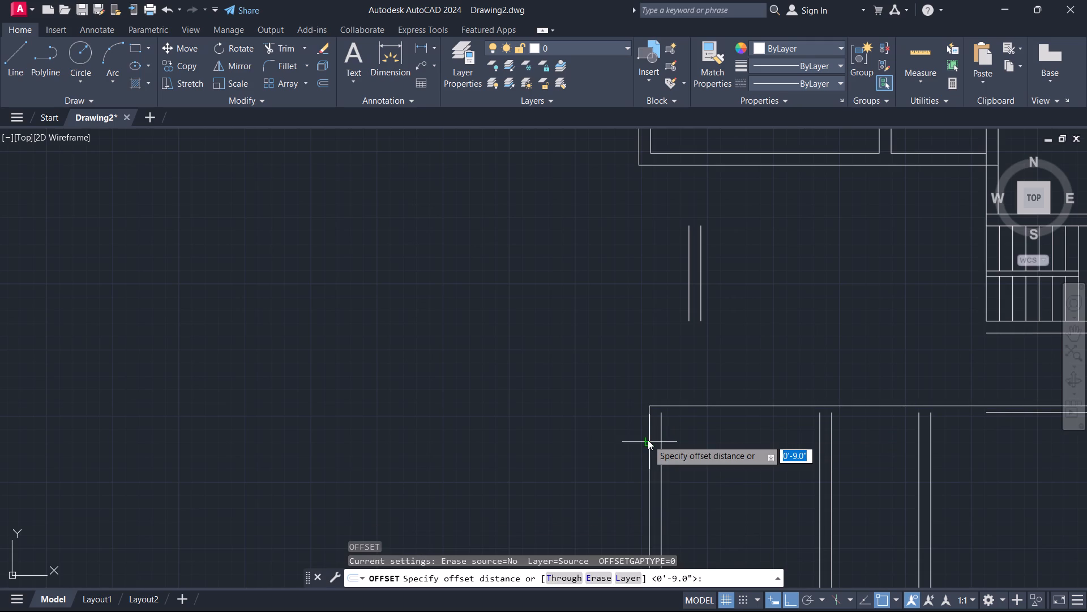
pyautogui.press('Return')
pyautogui.click(776, 401)
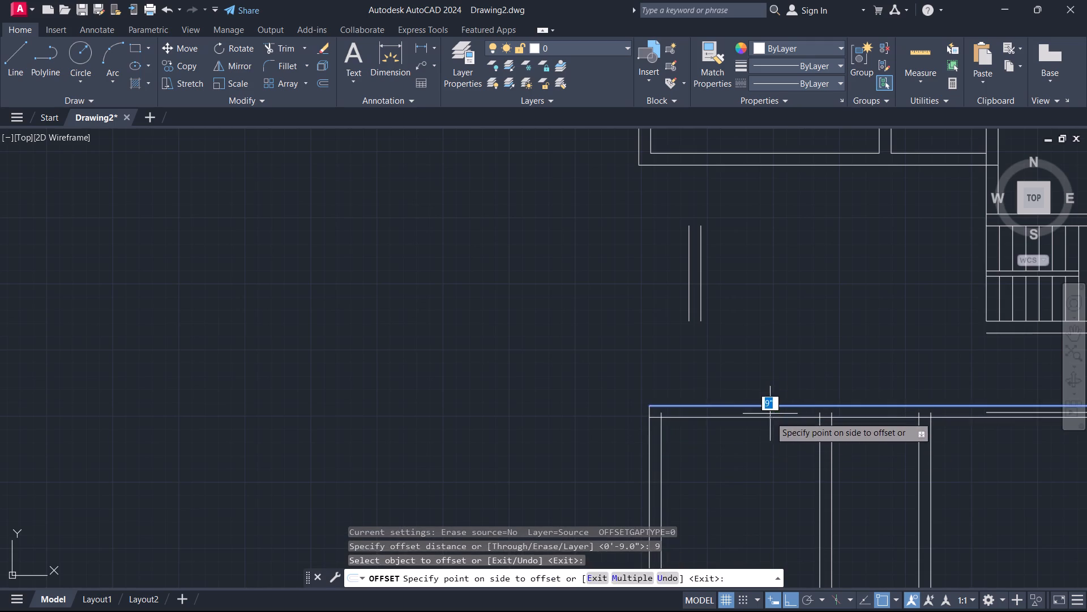
pyautogui.click(771, 437)
pyautogui.press('Escape')
# Trim the excess at the lower rooms' top-left inner corner and the vertical wall ends protruding above the new inner horizontal line.
pyautogui.write('tr')
pyautogui.press('space')
pyautogui.scroll(3, 643, 419)
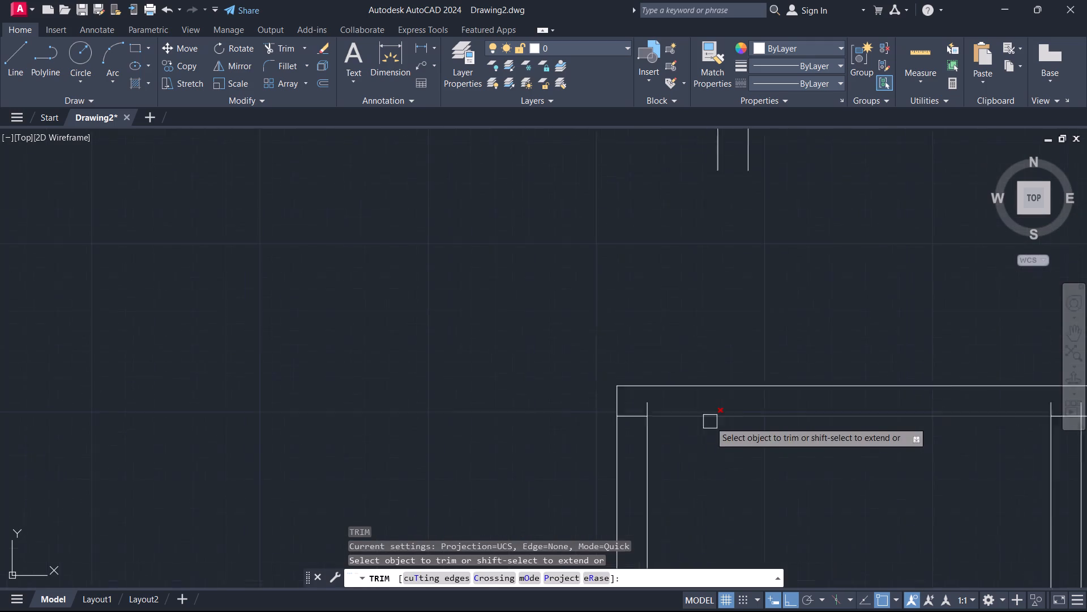
pyautogui.scroll(2, 710, 422)
pyautogui.click(433, 415)
pyautogui.click(448, 389)
pyautogui.scroll(-7, 711, 390)
pyautogui.moveTo(874, 404); pyautogui.dragTo(193, 423, button='middle')
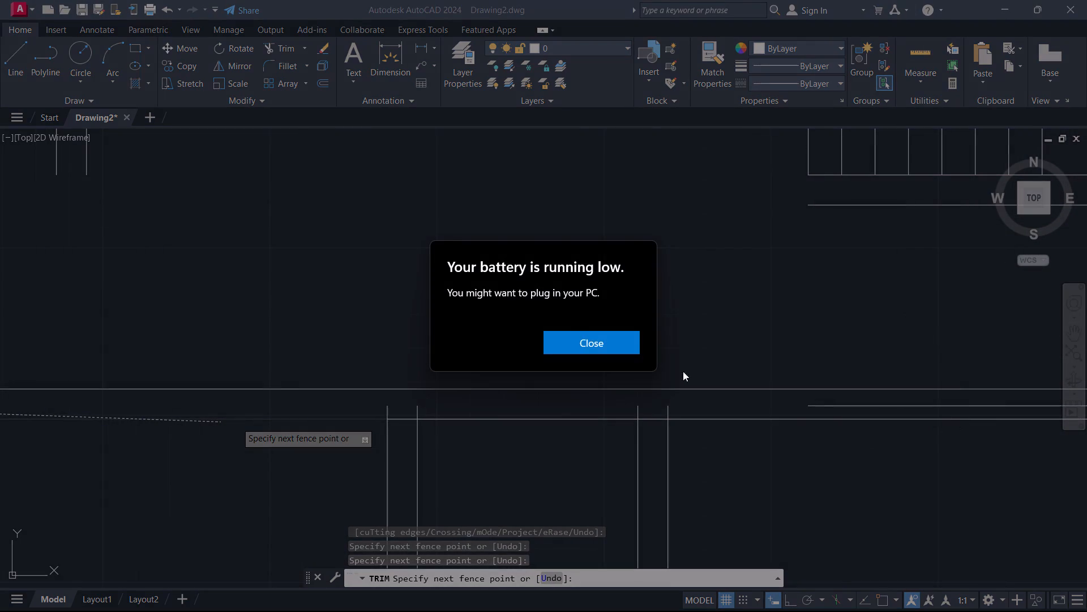
pyautogui.click(584, 339)
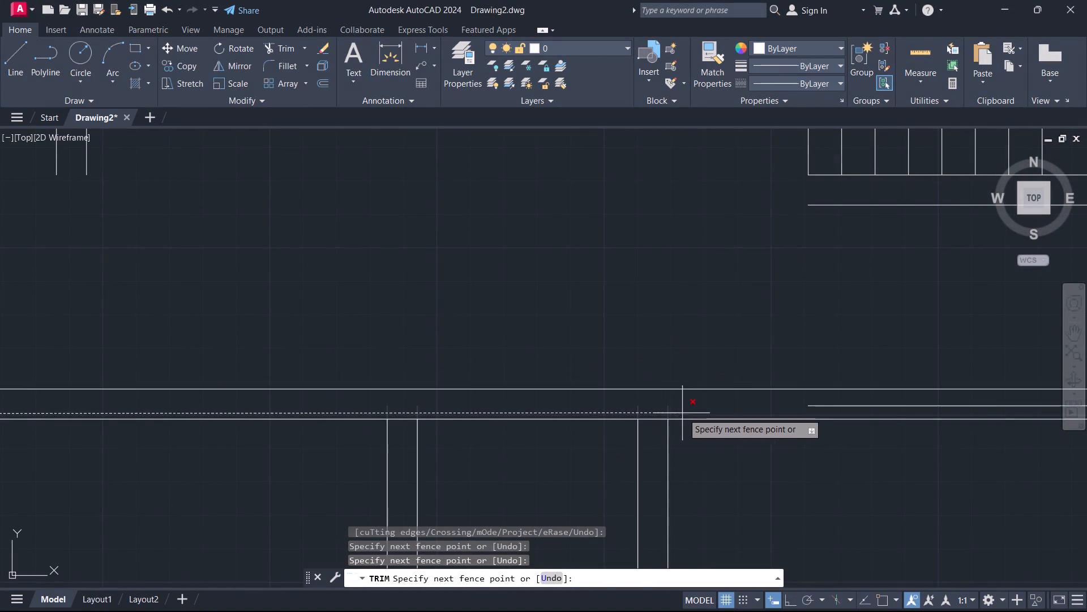
pyautogui.click(683, 413)
pyautogui.press('Escape')
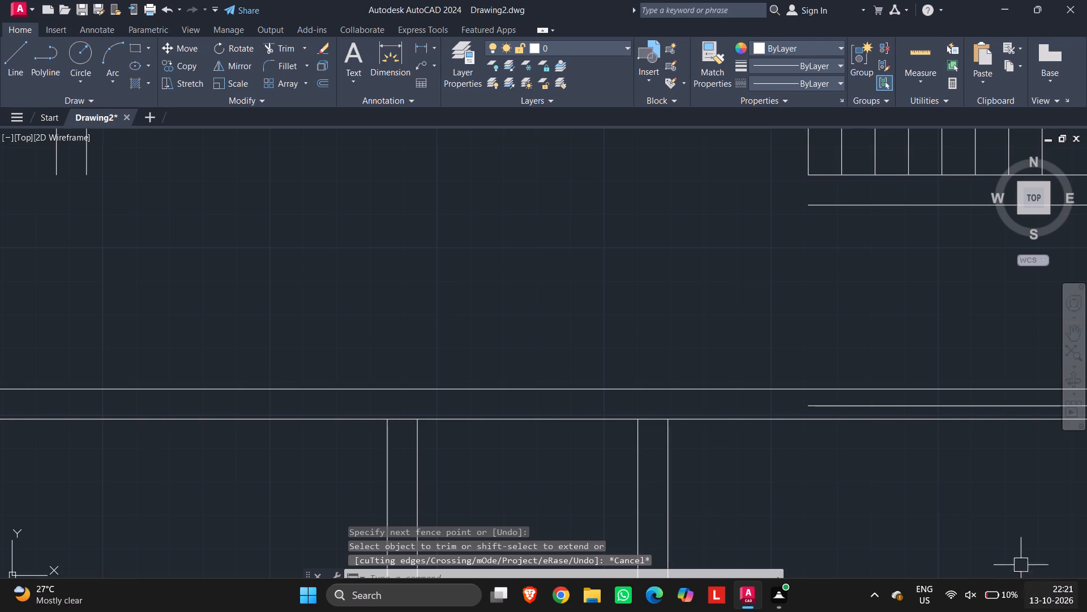
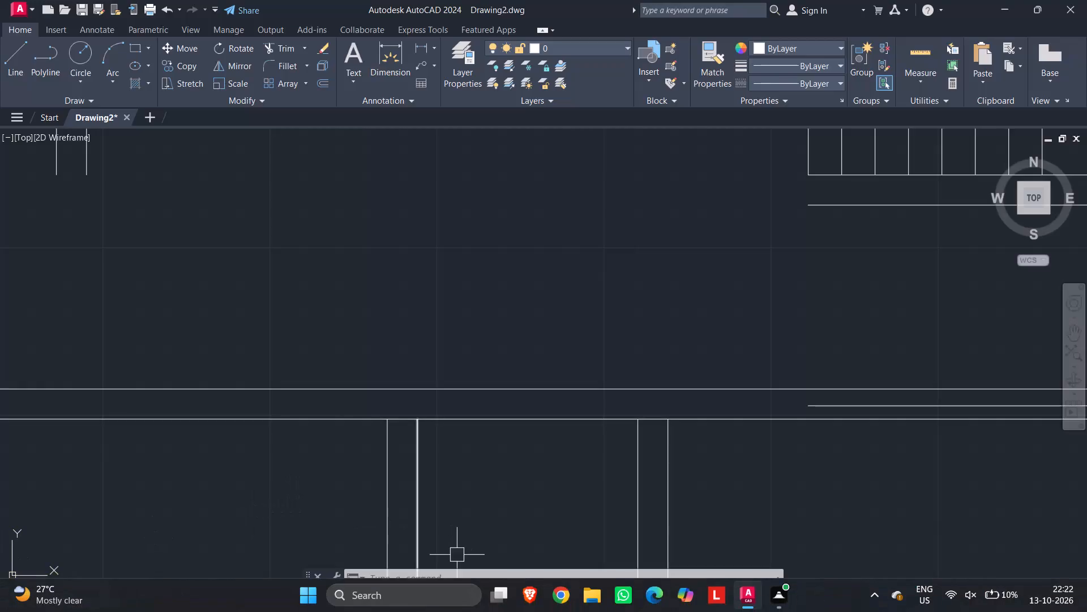
# Extend the rightmost vertical line of the lower partition walls up to the upper horizontal wall line.
pyautogui.scroll(-3, 425, 413)
pyautogui.moveTo(439, 430); pyautogui.dragTo(484, 236, button='middle')
pyautogui.scroll(4, 583, 224)
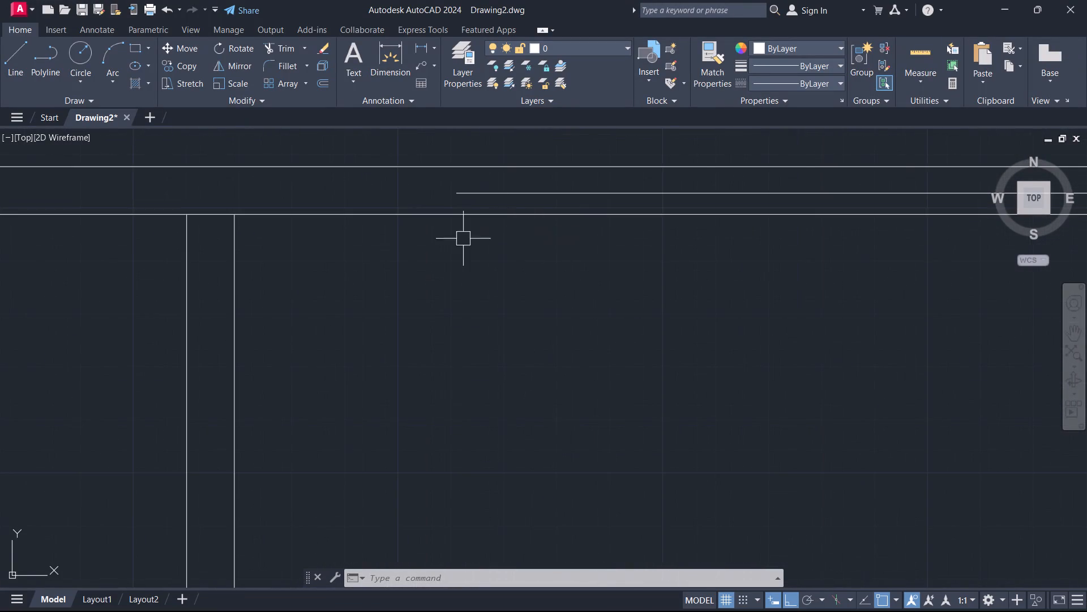
pyautogui.scroll(-1, 423, 264)
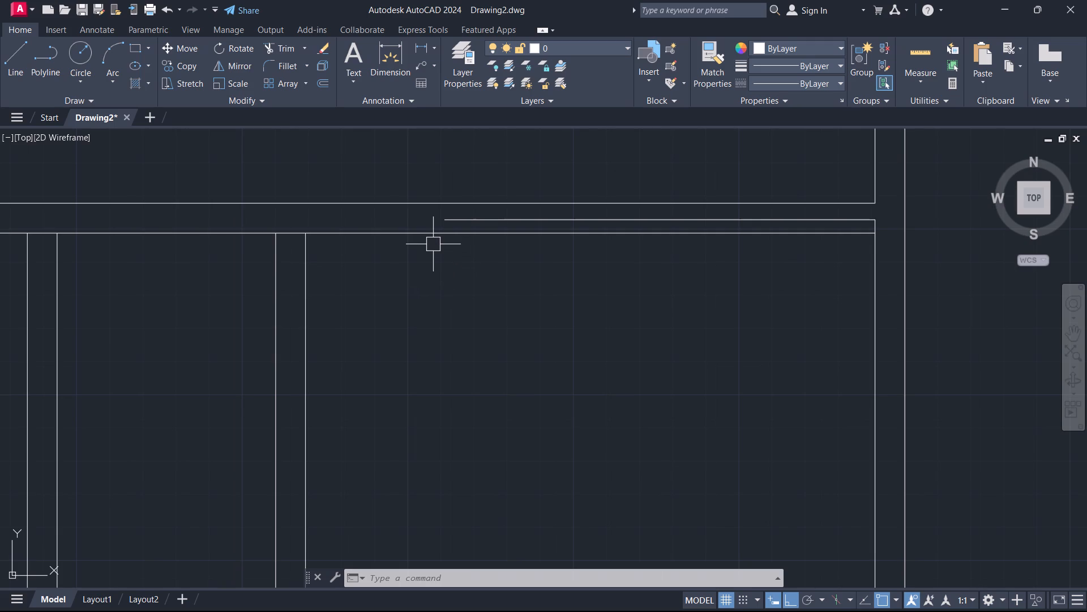
pyautogui.write('ex')
pyautogui.press('space')
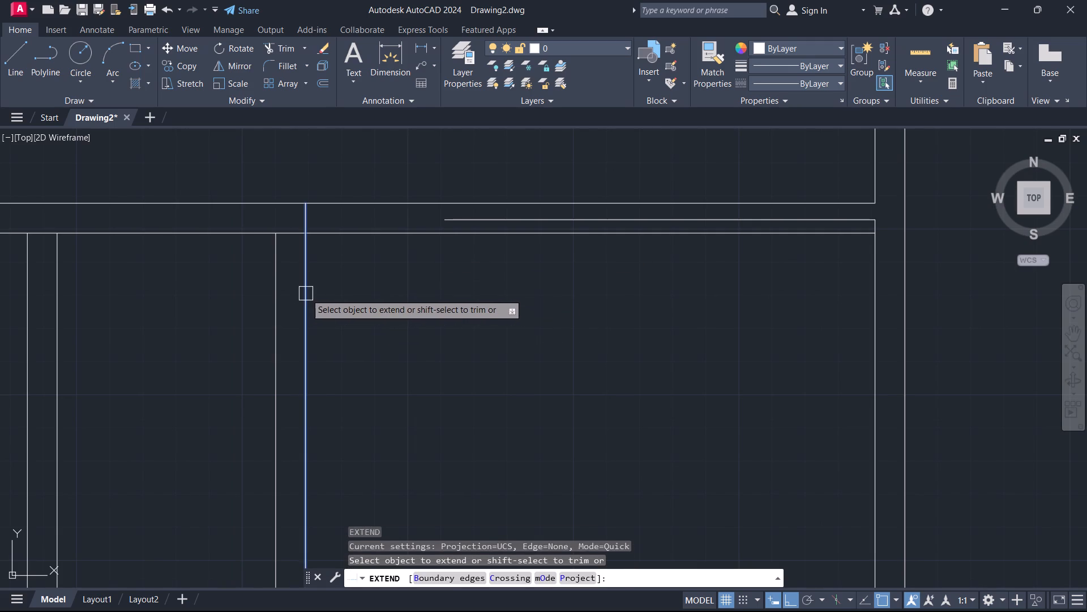
pyautogui.click(306, 294)
pyautogui.press('Escape')
# Trim the lower horizontal wall line where it runs into the lower-right room past the extended vertical line.
pyautogui.write('tr')
pyautogui.press('space')
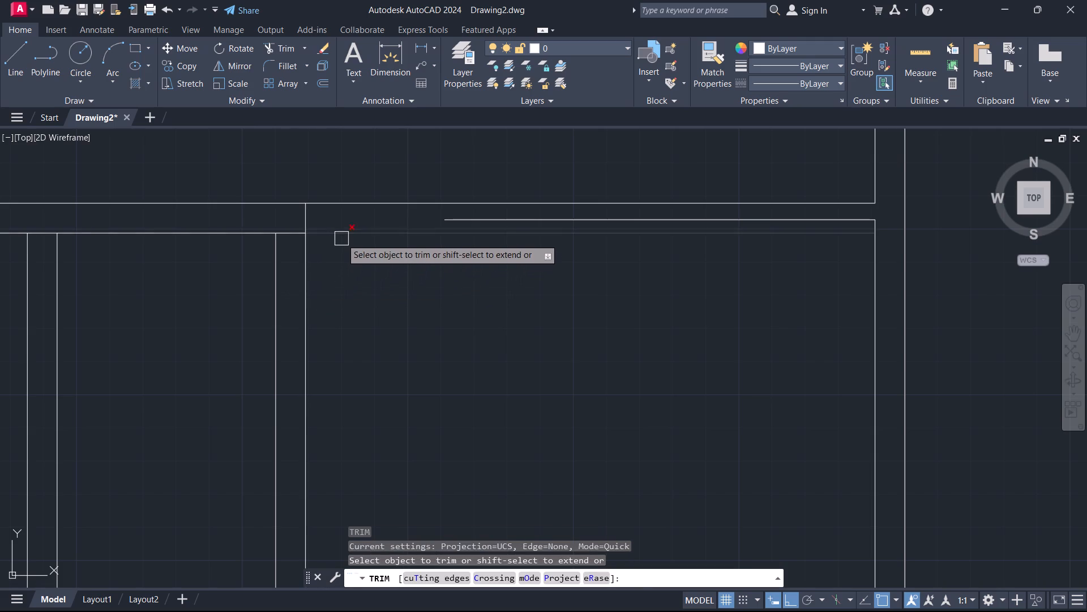
pyautogui.click(342, 237)
pyautogui.press('Escape')
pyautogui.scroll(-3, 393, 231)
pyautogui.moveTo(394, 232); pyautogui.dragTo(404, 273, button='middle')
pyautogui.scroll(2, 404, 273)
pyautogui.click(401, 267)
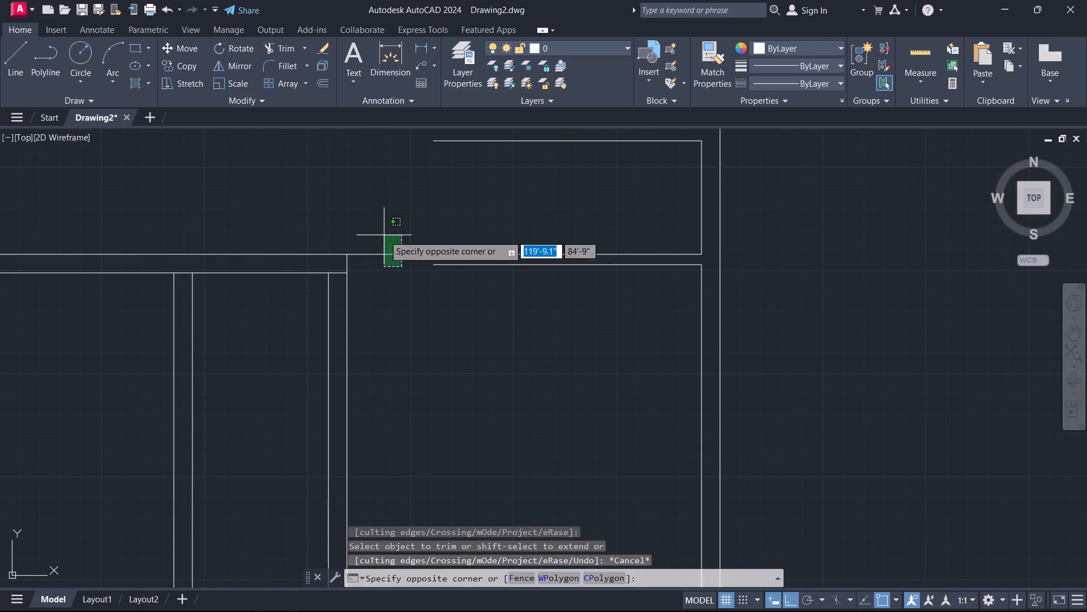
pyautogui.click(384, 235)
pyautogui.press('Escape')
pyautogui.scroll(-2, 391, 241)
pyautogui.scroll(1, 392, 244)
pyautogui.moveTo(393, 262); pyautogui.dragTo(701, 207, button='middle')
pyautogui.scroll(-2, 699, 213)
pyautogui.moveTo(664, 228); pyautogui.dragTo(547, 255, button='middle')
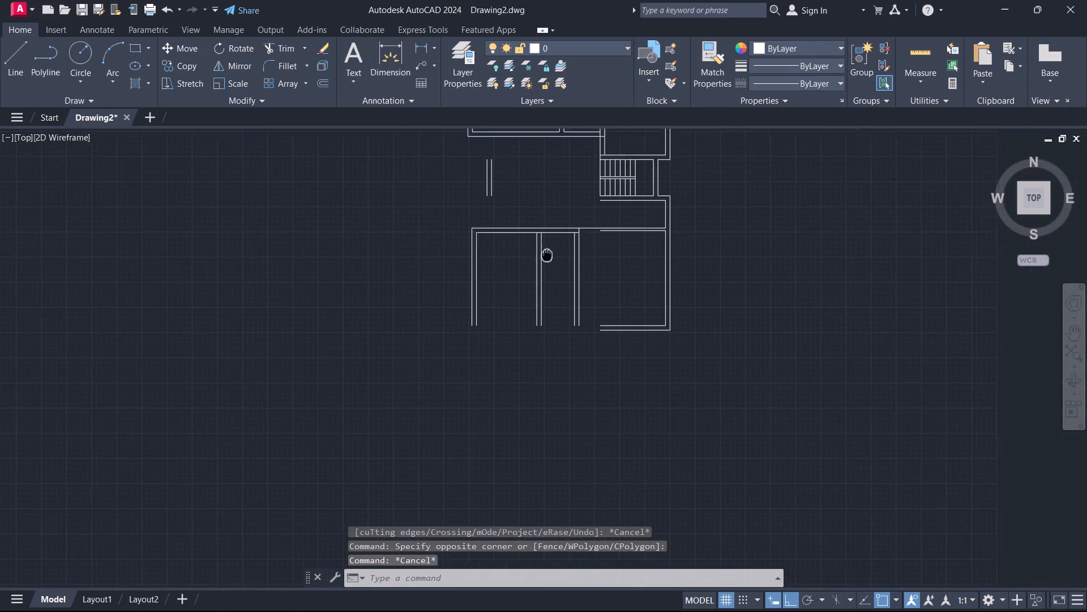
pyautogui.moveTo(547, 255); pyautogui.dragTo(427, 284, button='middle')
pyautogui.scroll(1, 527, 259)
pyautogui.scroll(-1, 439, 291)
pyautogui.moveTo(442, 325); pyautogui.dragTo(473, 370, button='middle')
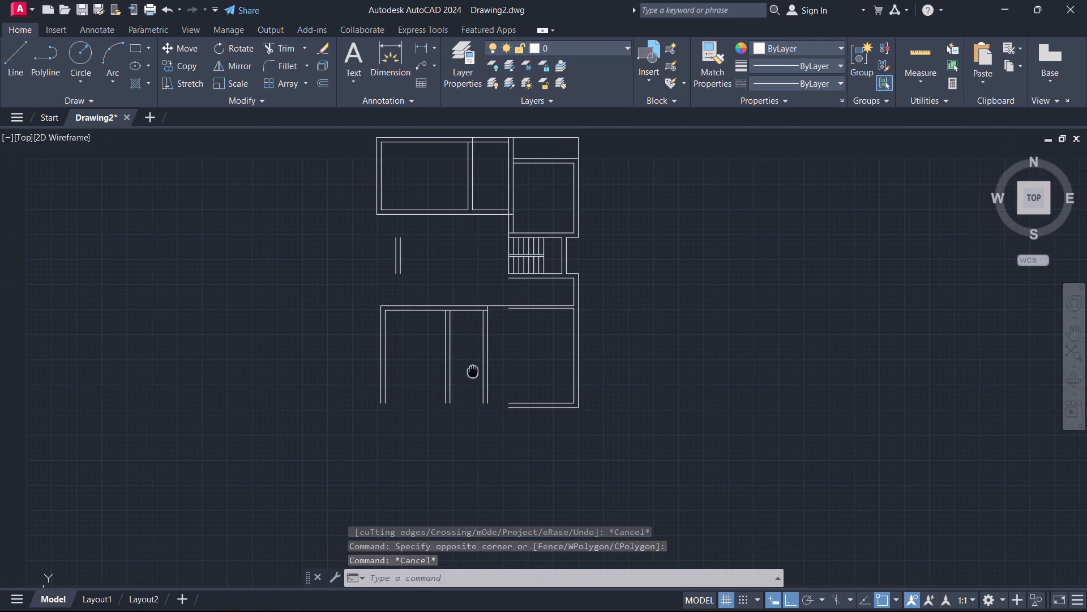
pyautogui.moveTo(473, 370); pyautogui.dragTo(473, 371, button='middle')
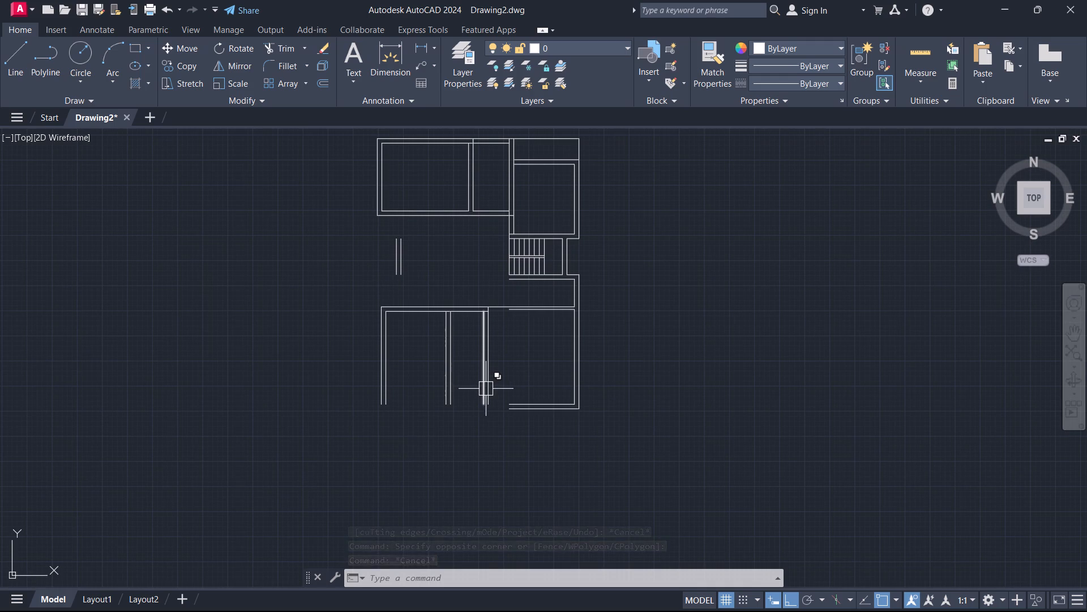
# Offset the inner top wall line of the two lower-left rooms downward by 11'7.
pyautogui.scroll(1, 453, 348)
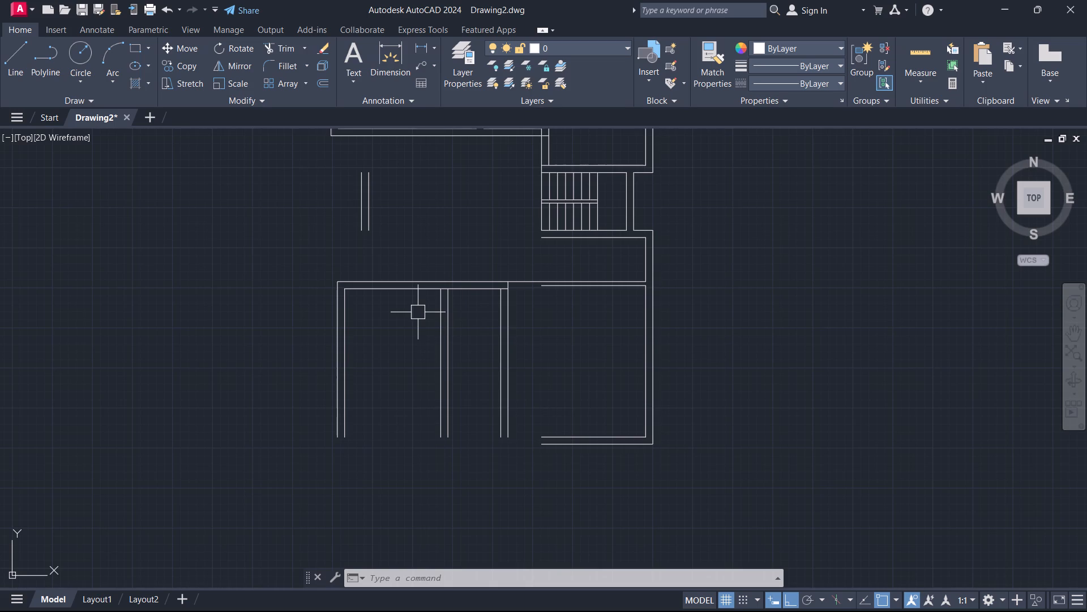
pyautogui.write('o 2')
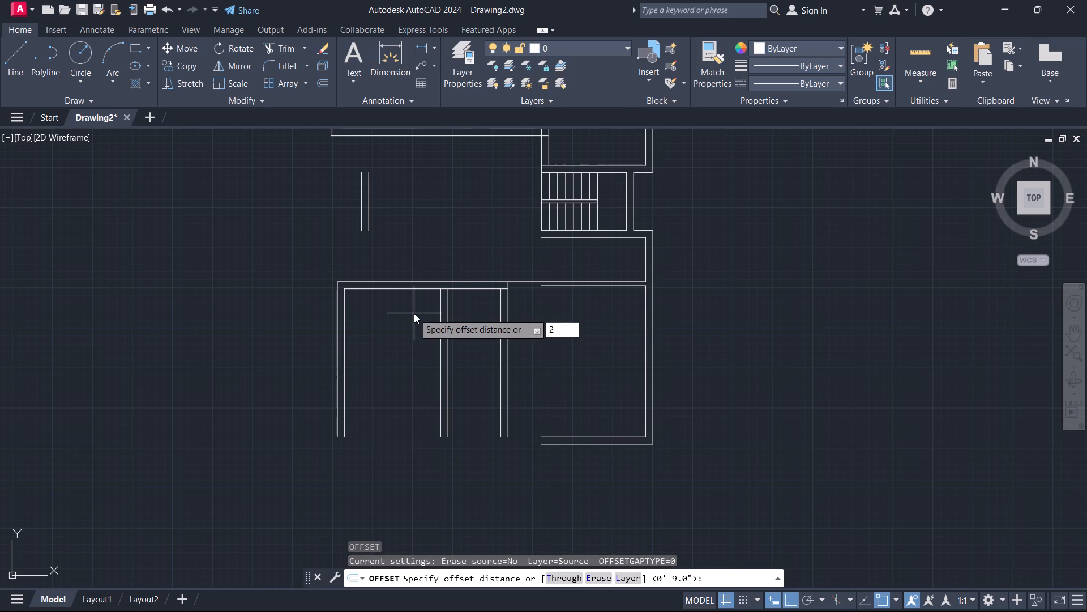
pyautogui.press('BackSpace')
pyautogui.write("11'7")
pyautogui.press('Return')
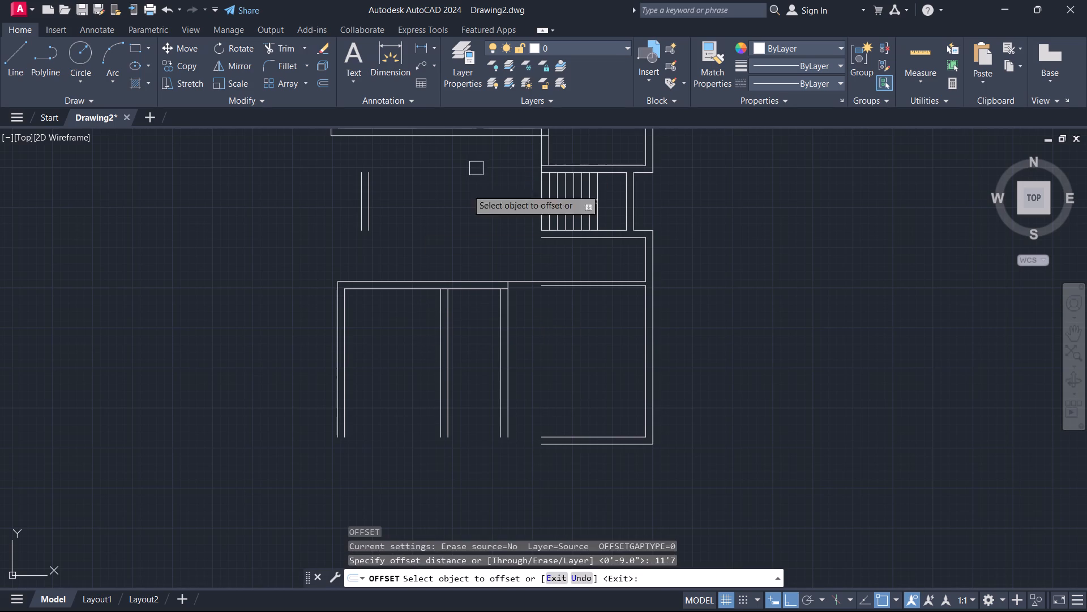
pyautogui.click(408, 294)
pyautogui.click(416, 331)
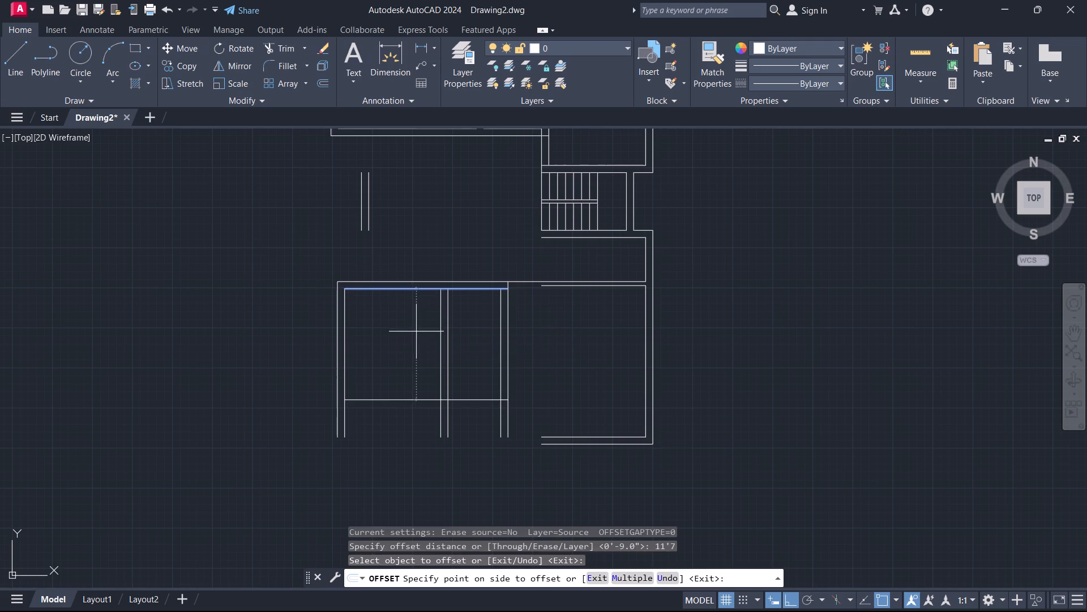
pyautogui.press('Escape')
# Offset the new bottom line of the lower-left rooms downward by 9 inches.
pyautogui.write('o 9')
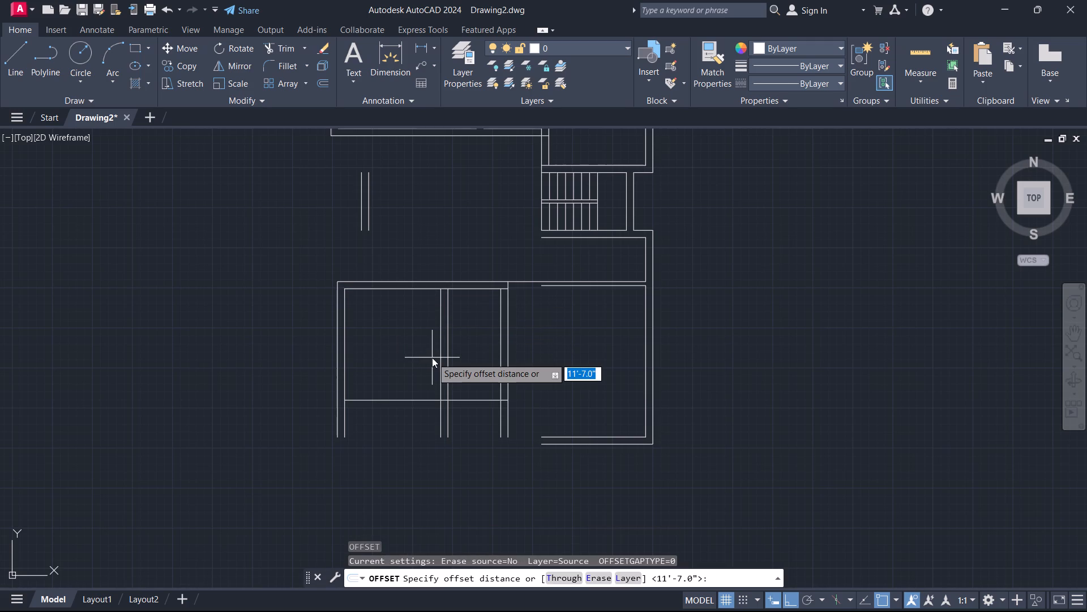
pyautogui.press('Return')
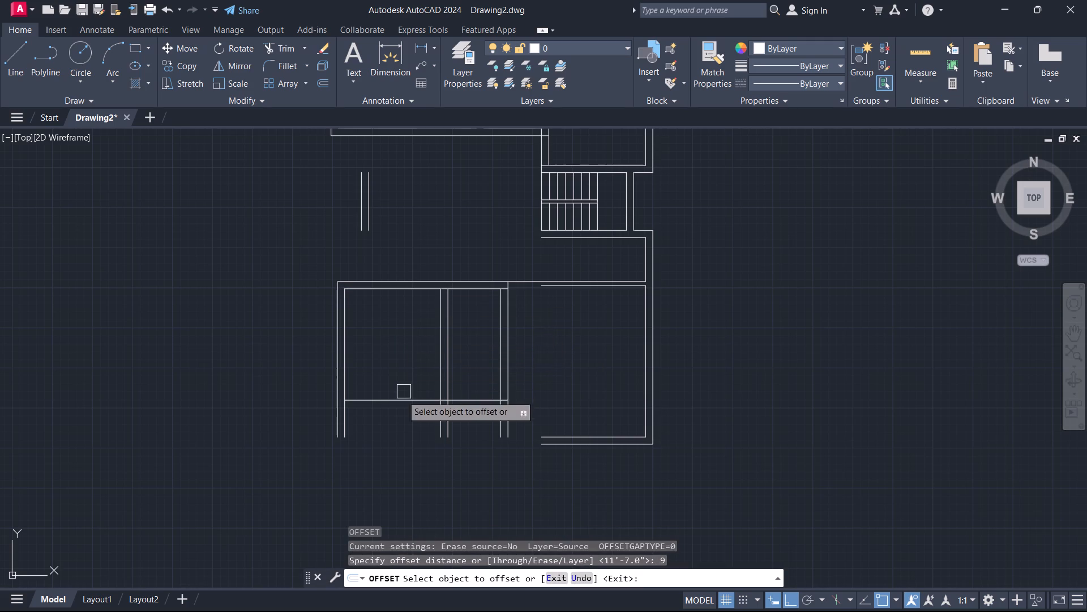
pyautogui.moveTo(402, 402); pyautogui.dragTo(403, 407)
pyautogui.click(402, 440)
pyautogui.press('Escape')
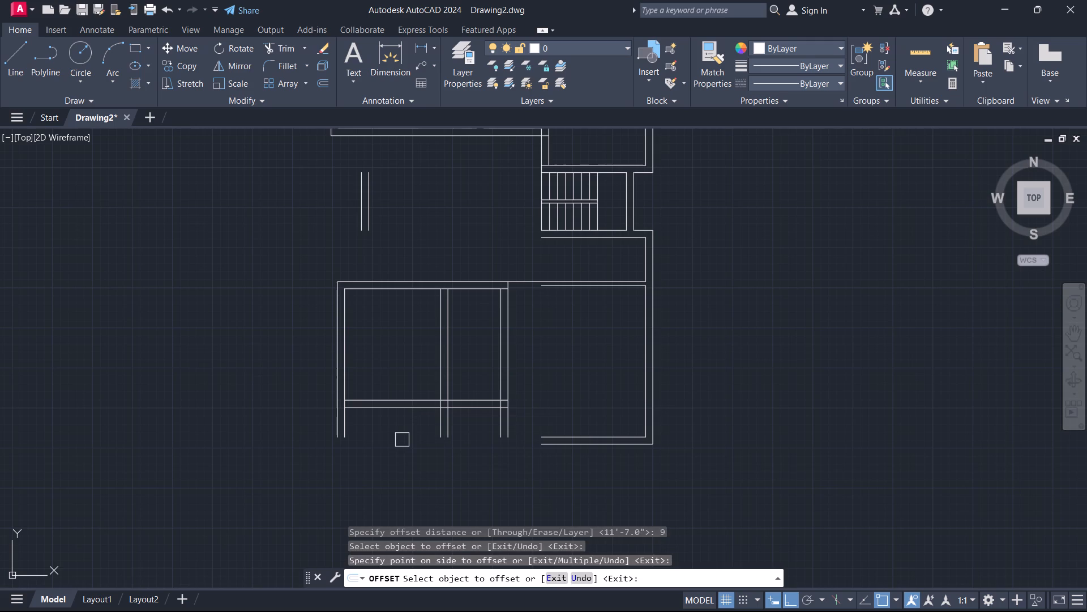
# Extend the lower of the two new bottom wall lines to the outermost left wall line.
pyautogui.press('e')
pyautogui.write('x')
pyautogui.press('space')
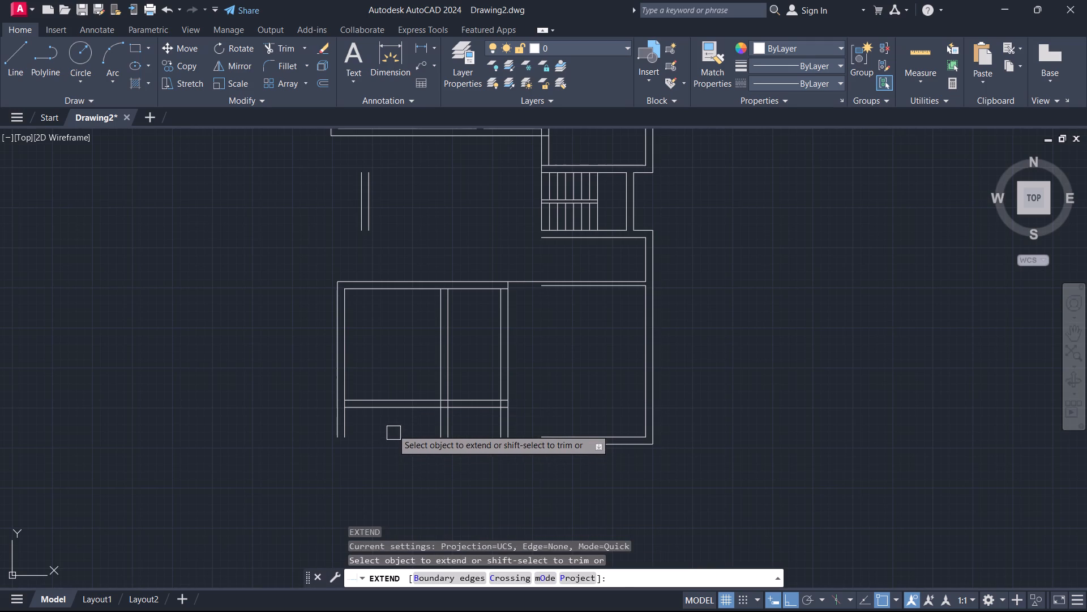
pyautogui.click(388, 411)
pyautogui.press('Escape')
# Trim the ends of the left and middle vertical walls protruding below the new bottom wall of the lower-left rooms.
pyautogui.write('tr')
pyautogui.press('space')
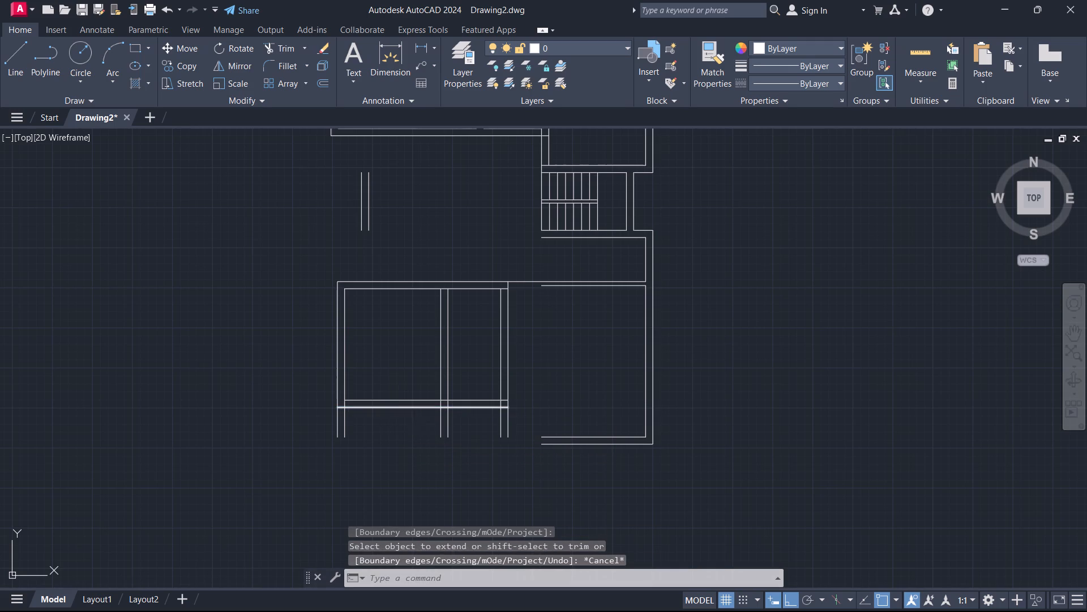
pyautogui.scroll(2, 484, 431)
pyautogui.moveTo(491, 428); pyautogui.dragTo(474, 426)
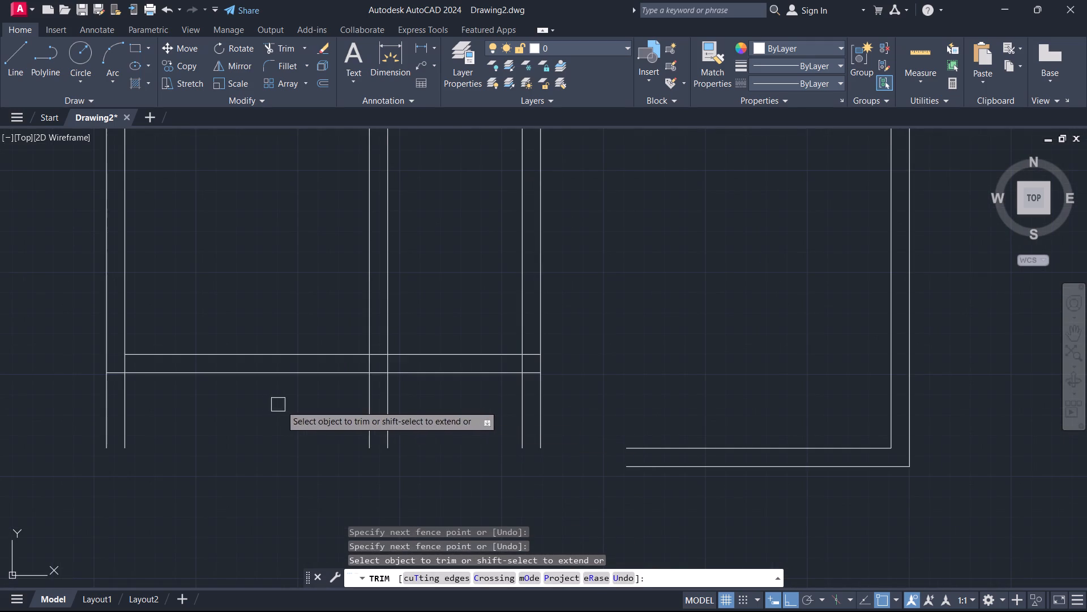
pyautogui.click(466, 421)
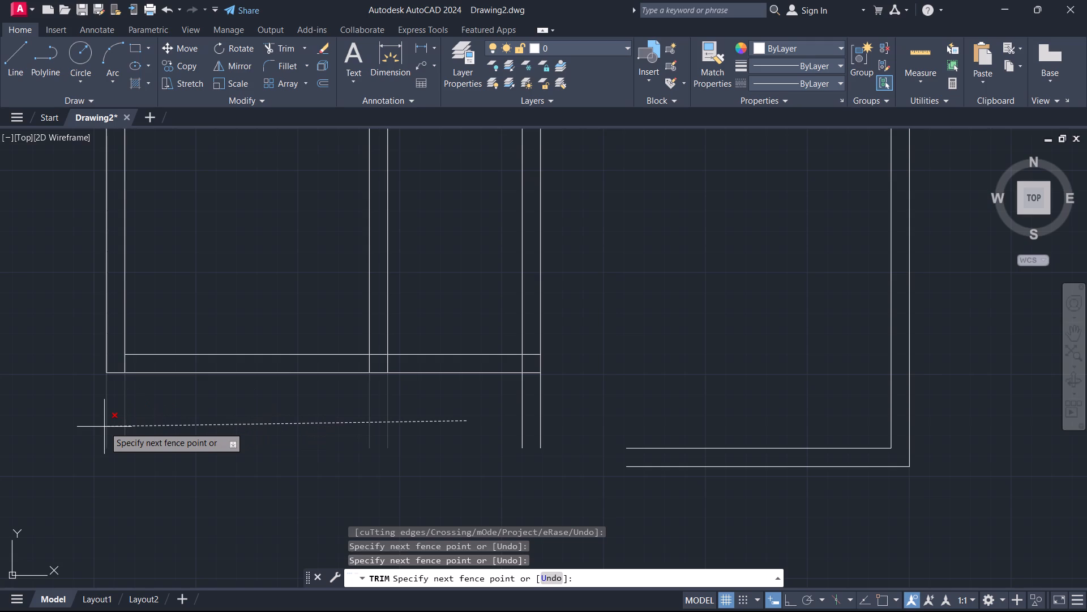
pyautogui.click(104, 427)
pyautogui.press('Escape')
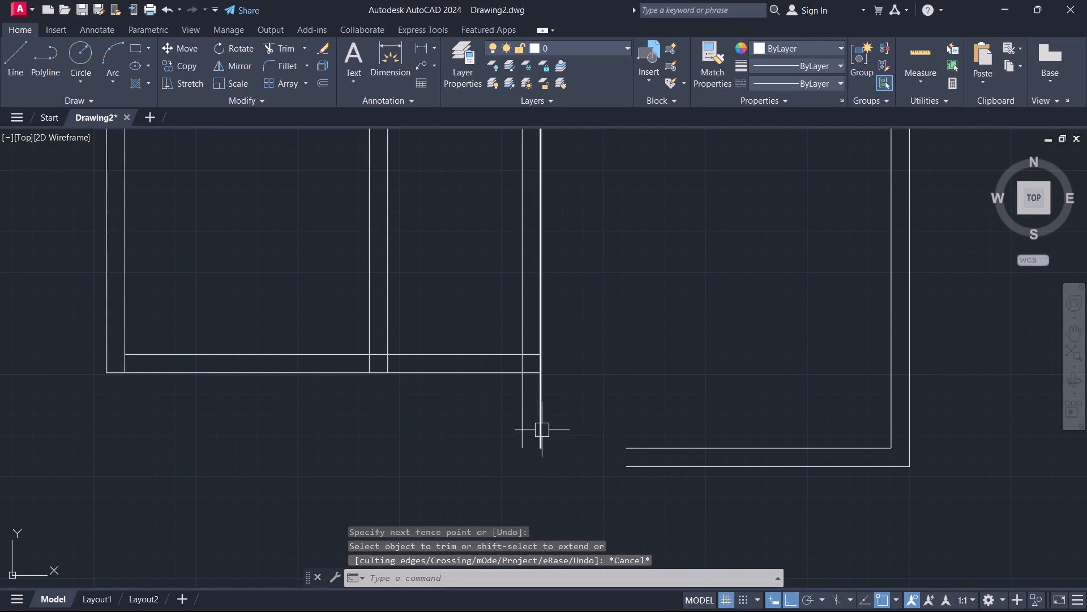
# Fillet both vertical lines of the lower-right room's left wall with its inner and outer bottom wall lines to form corners.
pyautogui.press('f')
pyautogui.press('space')
pyautogui.click(547, 428)
pyautogui.moveTo(666, 447); pyautogui.dragTo(661, 448)
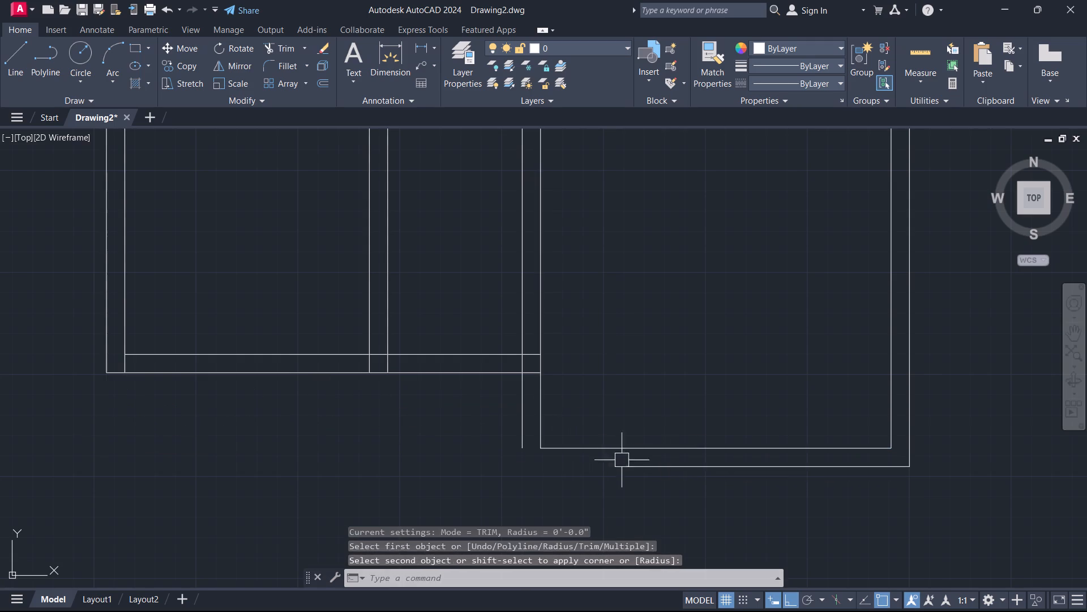
pyautogui.press('space')
pyautogui.click(521, 437)
pyautogui.click(646, 470)
pyautogui.press('Escape')
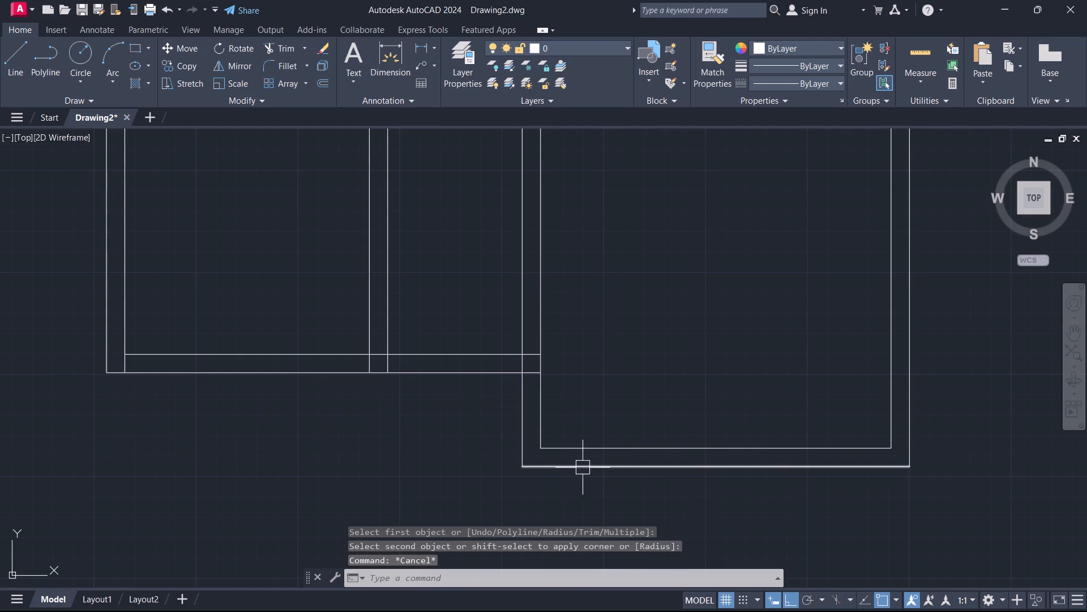
# Extend the inner vertical line of the lower-right room's left wall down to the outer bottom wall line.
pyautogui.press('e')
pyautogui.press('x')
pyautogui.press('space')
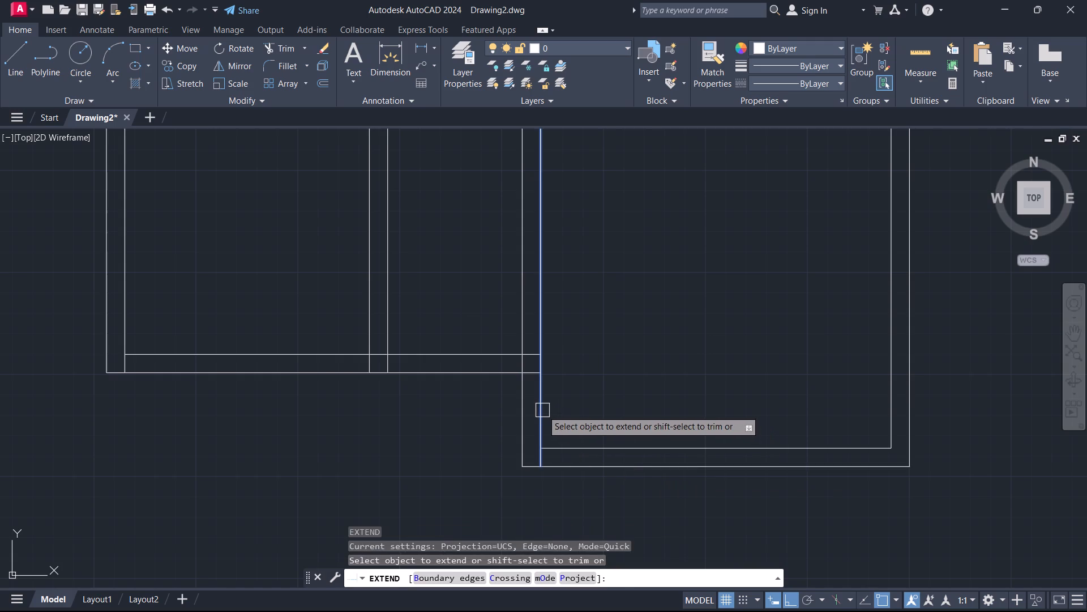
pyautogui.click(542, 410)
pyautogui.press('Escape')
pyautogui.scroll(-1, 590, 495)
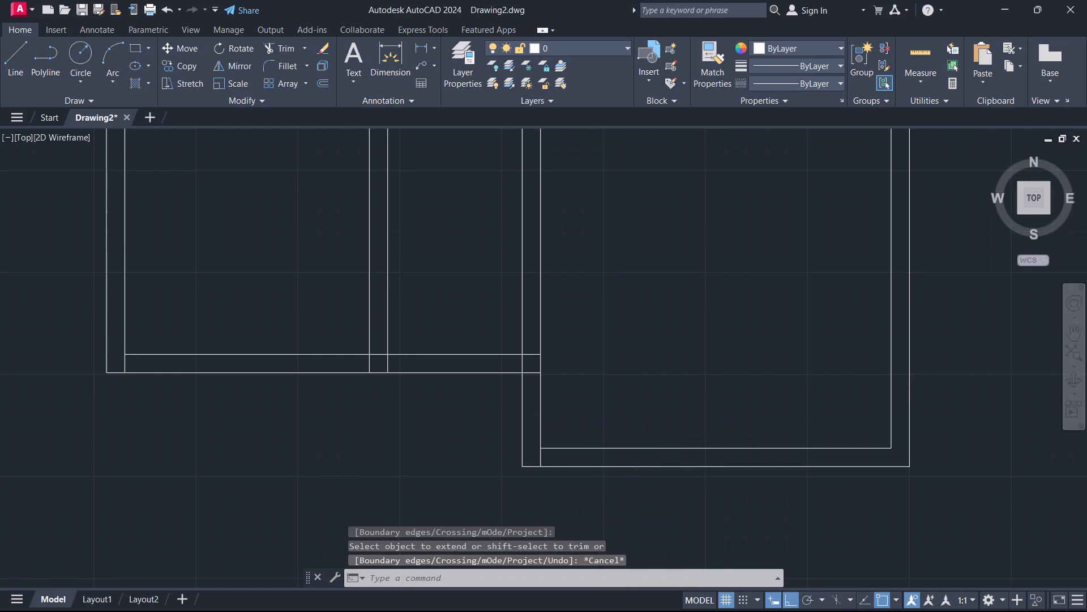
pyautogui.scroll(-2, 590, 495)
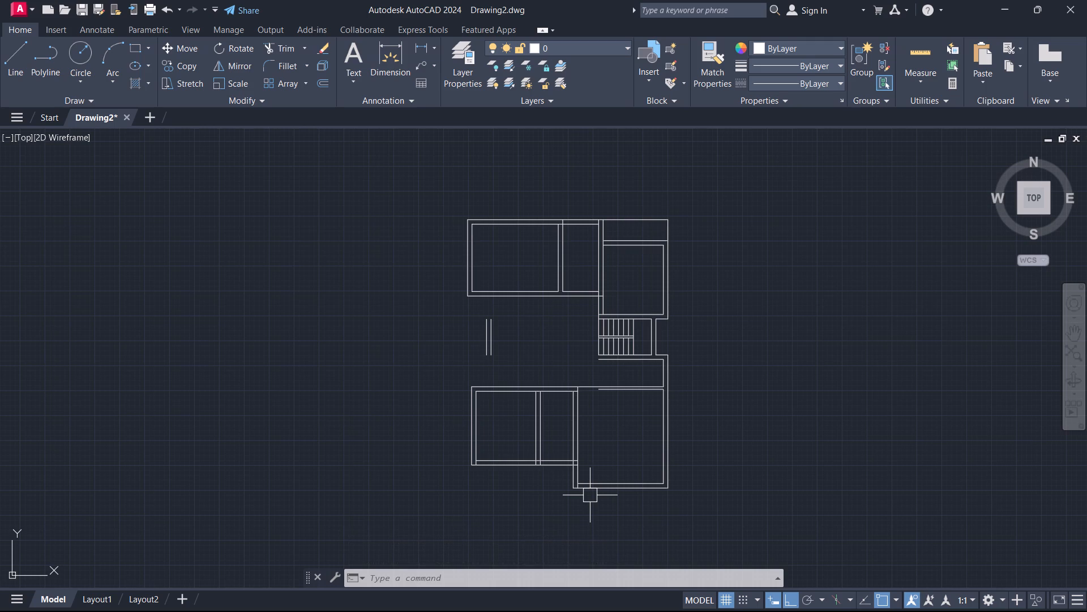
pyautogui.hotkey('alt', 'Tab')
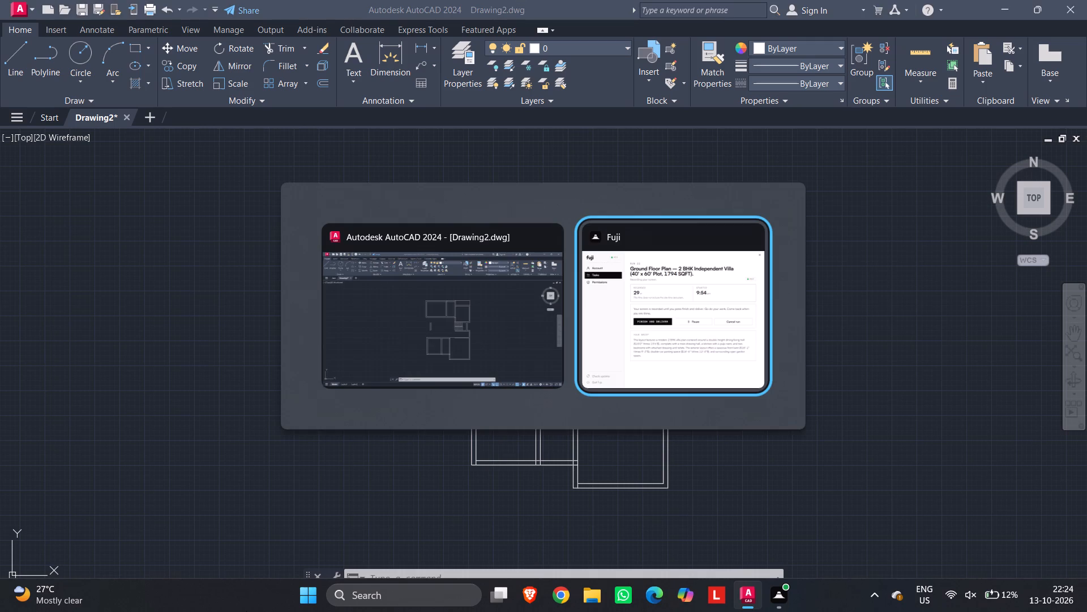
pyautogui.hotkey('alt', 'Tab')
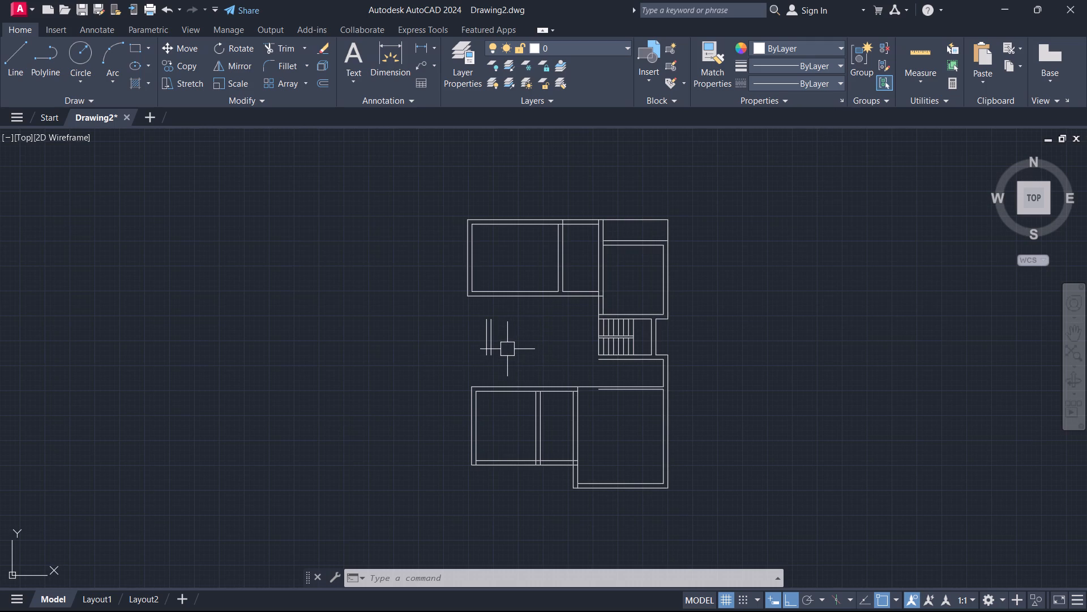
# Extend the two short vertical lines opposite the staircase up to the upper rooms' wall and down to the lower rooms' wall.
pyautogui.write('ex')
pyautogui.press('space')
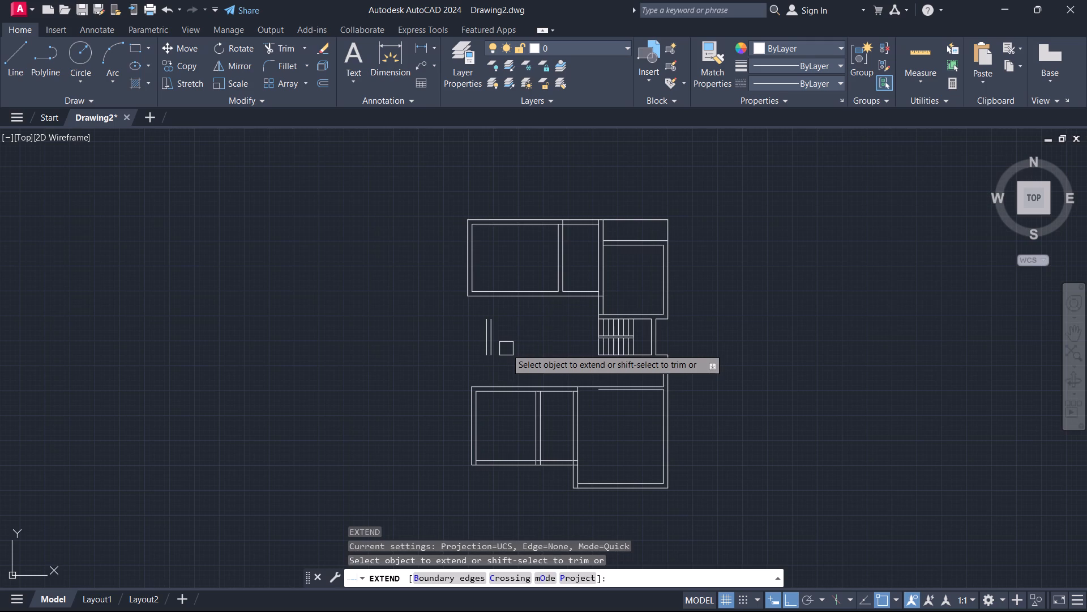
pyautogui.scroll(2, 508, 347)
pyautogui.moveTo(483, 316); pyautogui.dragTo(479, 307)
pyautogui.click(392, 308)
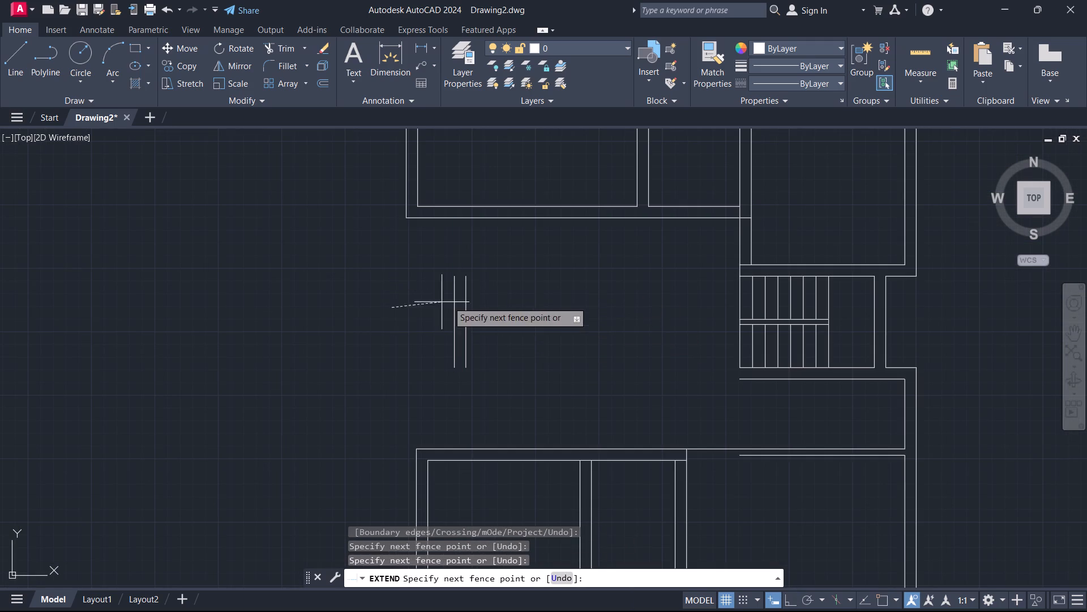
pyautogui.click(503, 266)
pyautogui.click(408, 290)
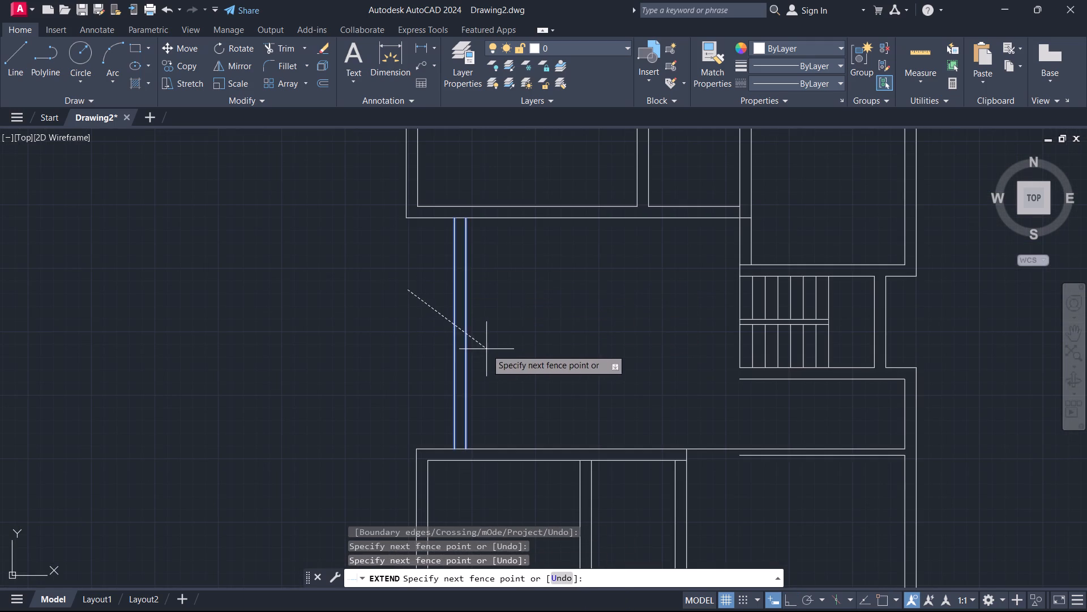
pyautogui.click(486, 348)
pyautogui.scroll(-1, 482, 337)
pyautogui.press('Escape')
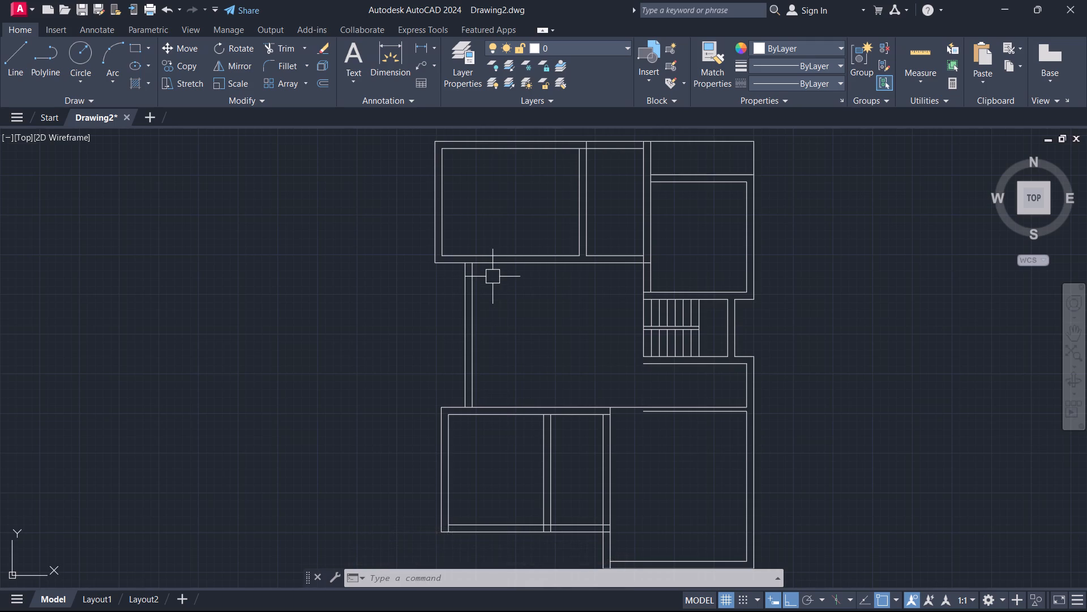
# Trim the overlapping line segments where the partition between the two upper-left rooms meets the top wall.
pyautogui.write('tr')
pyautogui.press('space')
pyautogui.scroll(2, 607, 215)
pyautogui.moveTo(601, 195); pyautogui.dragTo(455, 434, button='middle')
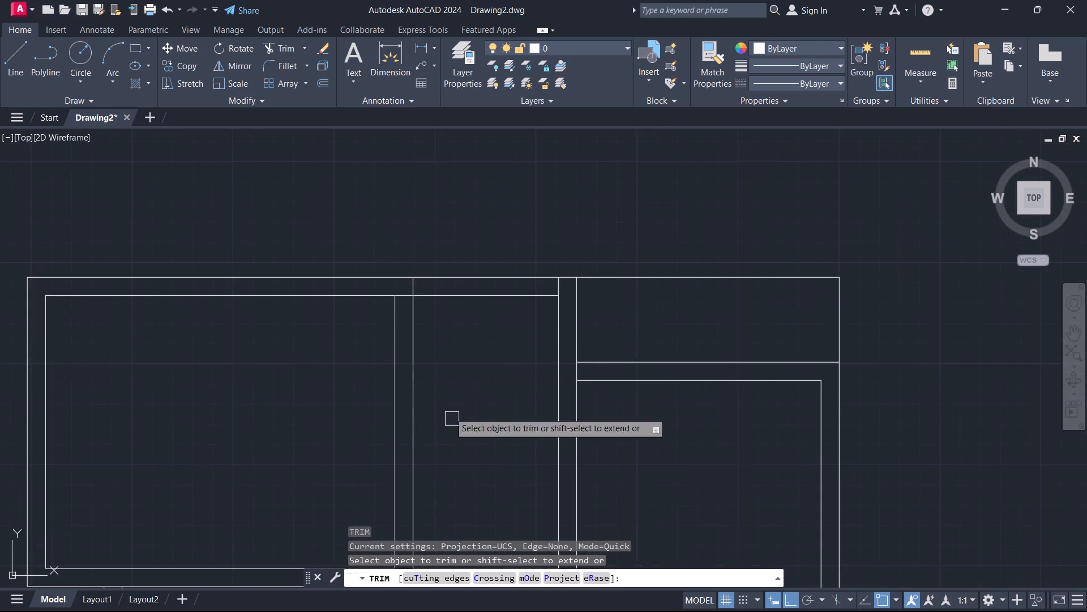
pyautogui.scroll(2, 427, 286)
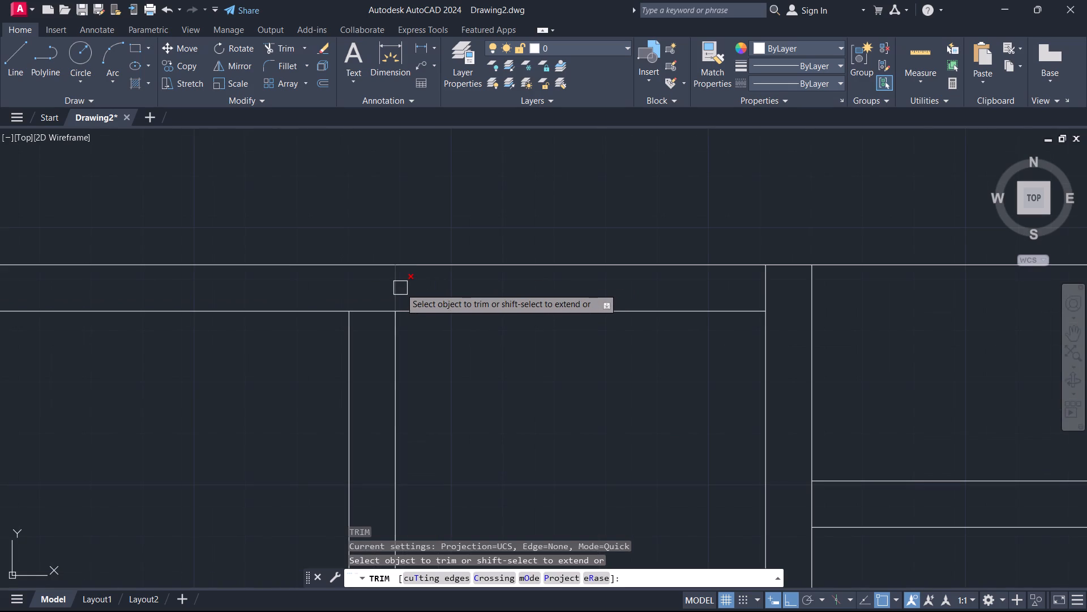
pyautogui.click(372, 310)
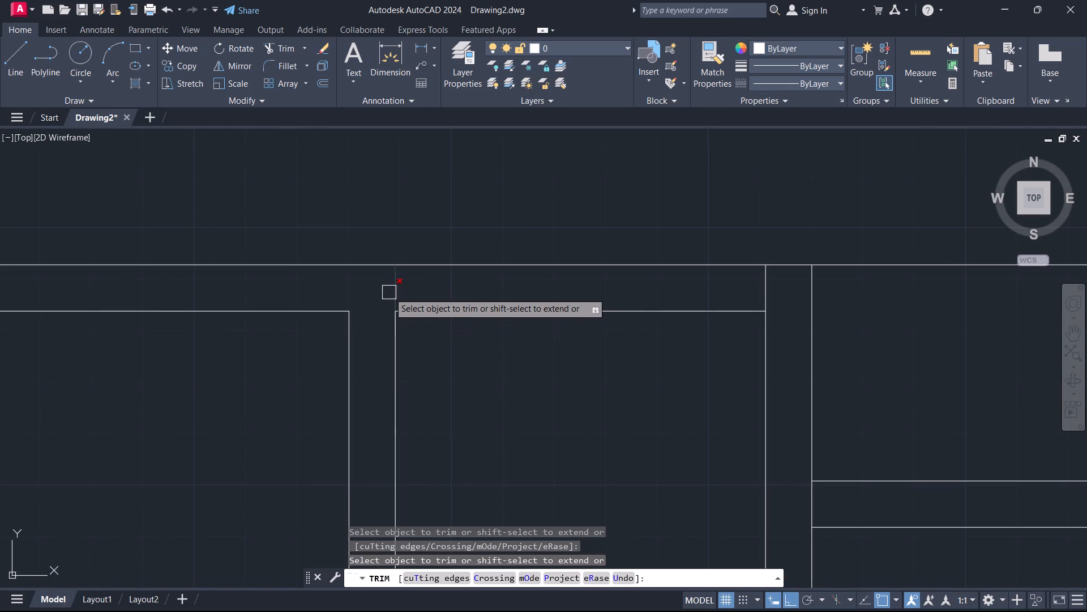
pyautogui.click(389, 292)
pyautogui.scroll(-1, 481, 343)
pyautogui.scroll(-2, 590, 326)
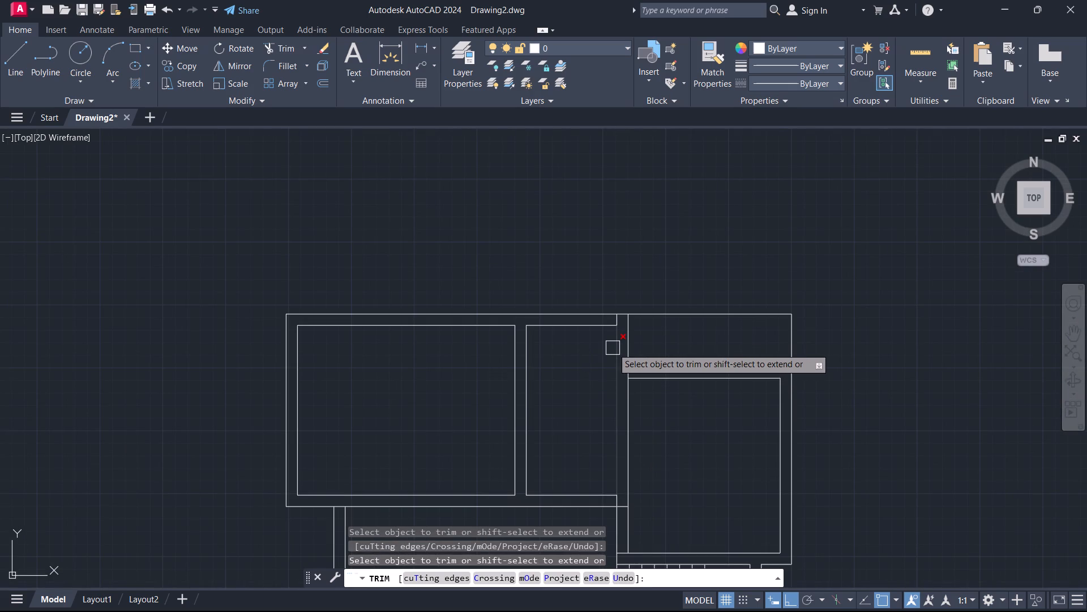
# Trim the stub of the upper middle room's inner right wall line that crosses the top wall.
pyautogui.moveTo(587, 366); pyautogui.dragTo(525, 430, button='middle')
pyautogui.scroll(4, 543, 397)
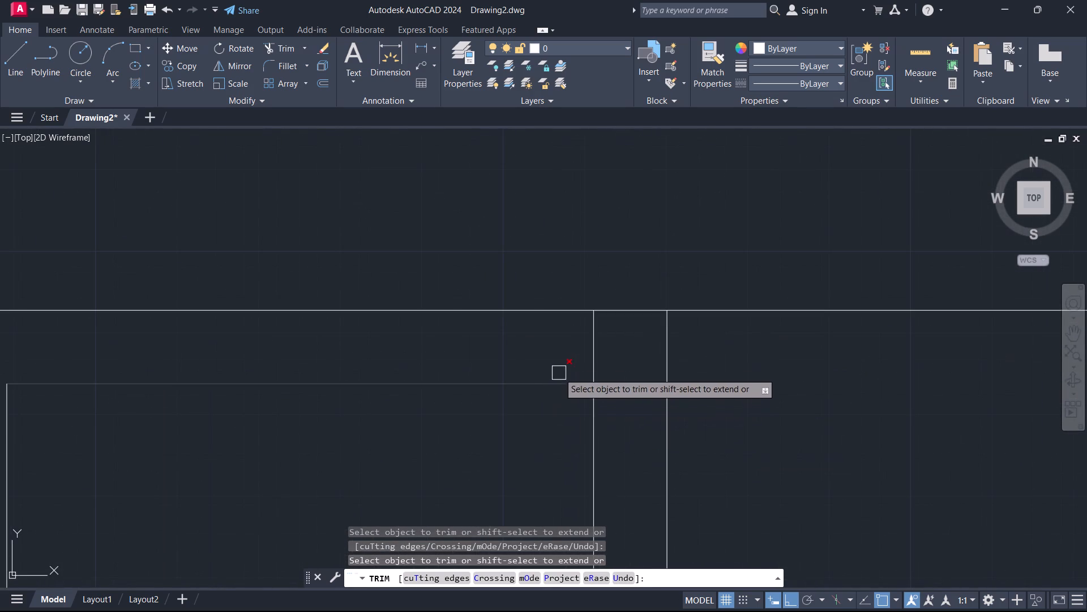
pyautogui.moveTo(559, 358); pyautogui.dragTo(564, 356)
pyautogui.click(603, 352)
pyautogui.scroll(-5, 544, 417)
pyautogui.moveTo(522, 456); pyautogui.dragTo(546, 353, button='middle')
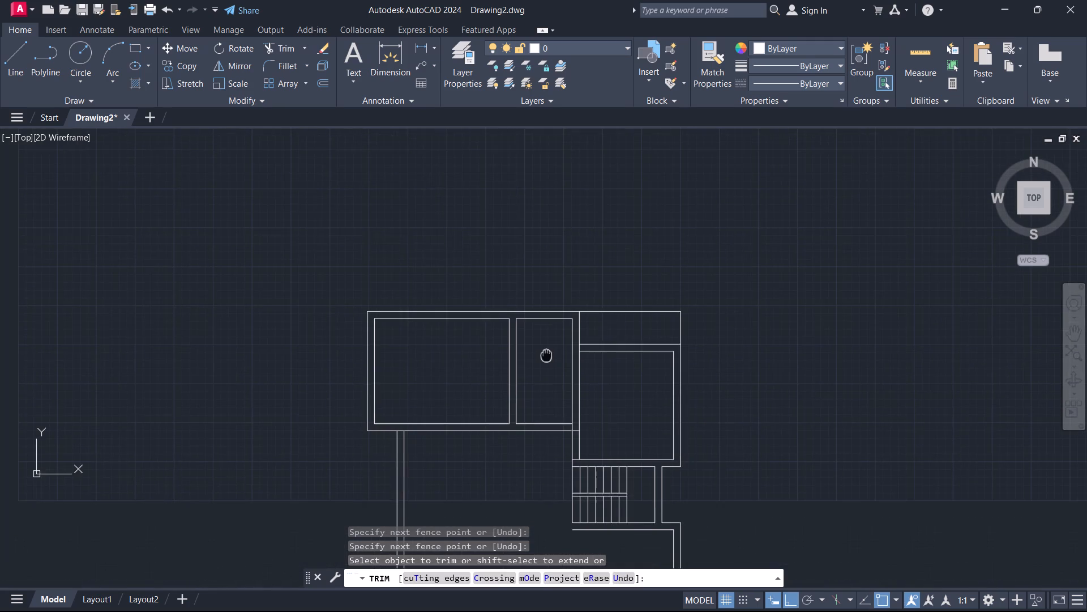
pyautogui.moveTo(546, 353); pyautogui.dragTo(546, 351, button='middle')
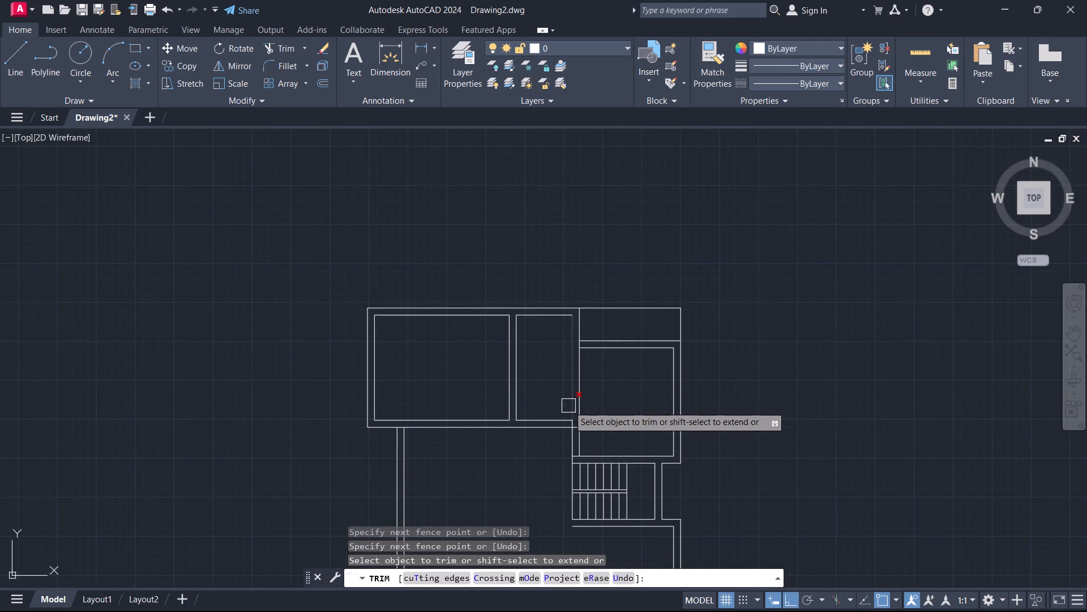
# Trim both vertical wall lines between the upper middle room's bottom wall and the staircase's top wall.
pyautogui.scroll(3, 583, 407)
pyautogui.scroll(-3, 512, 406)
pyautogui.scroll(1, 481, 468)
pyautogui.moveTo(482, 467); pyautogui.dragTo(483, 466, button='middle')
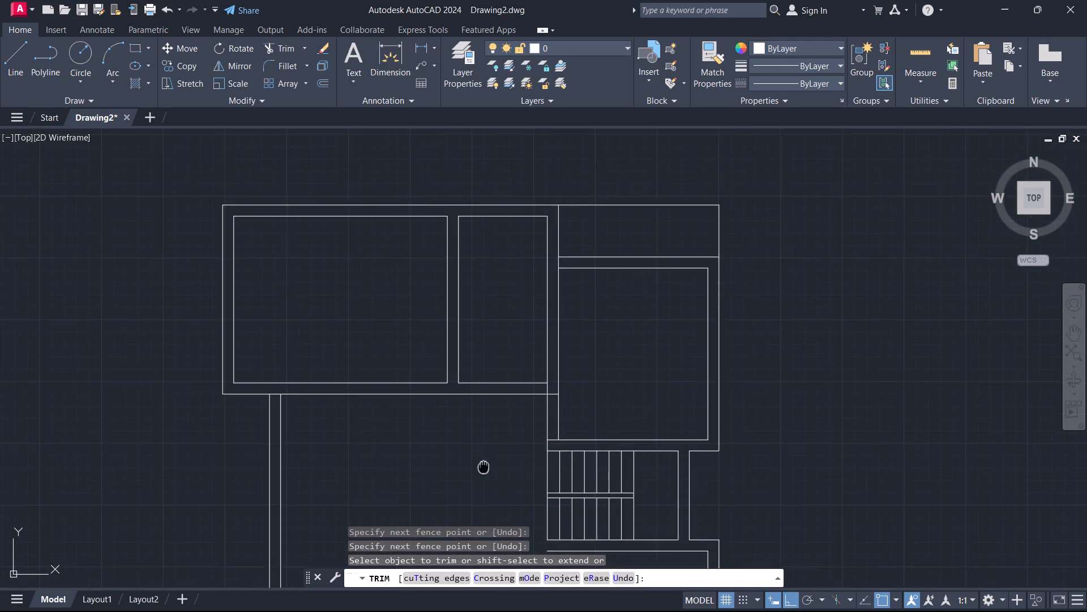
pyautogui.moveTo(483, 466); pyautogui.dragTo(555, 435, button='middle')
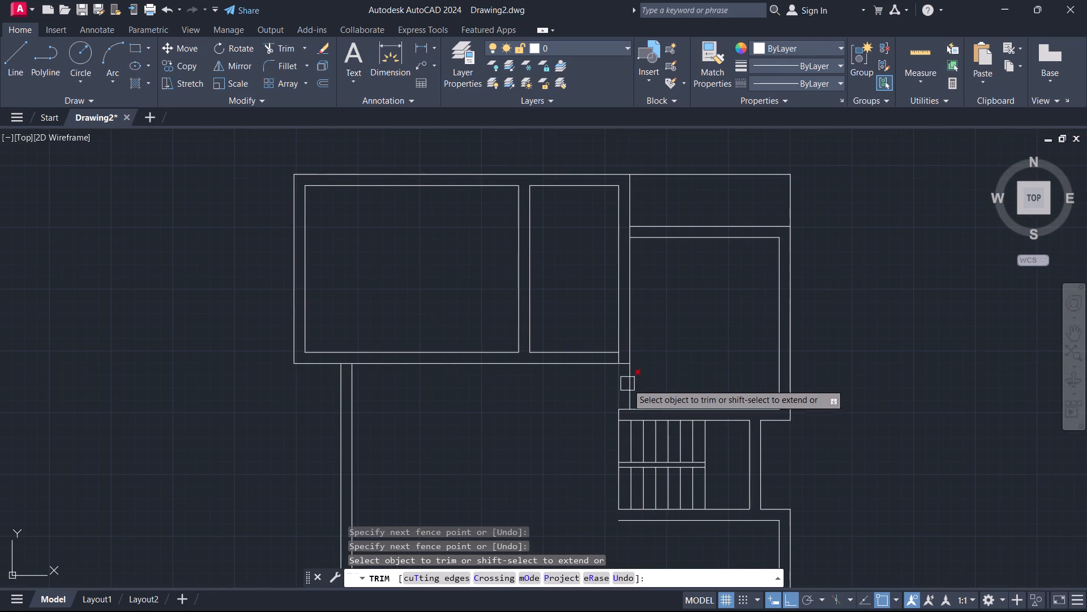
pyautogui.click(647, 376)
pyautogui.click(584, 396)
pyautogui.scroll(-2, 522, 398)
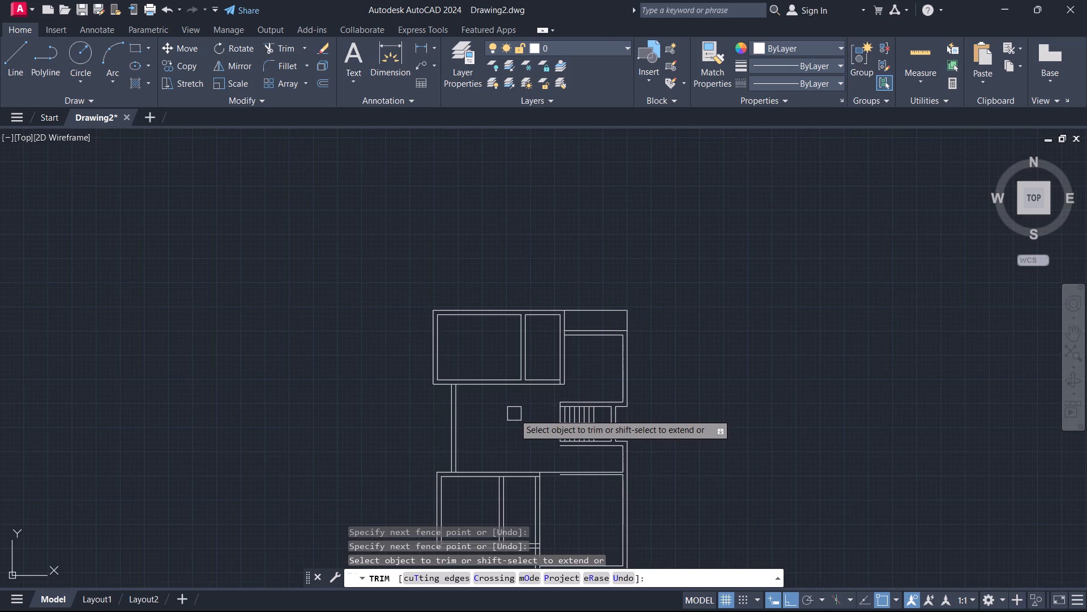
pyautogui.press('Escape')
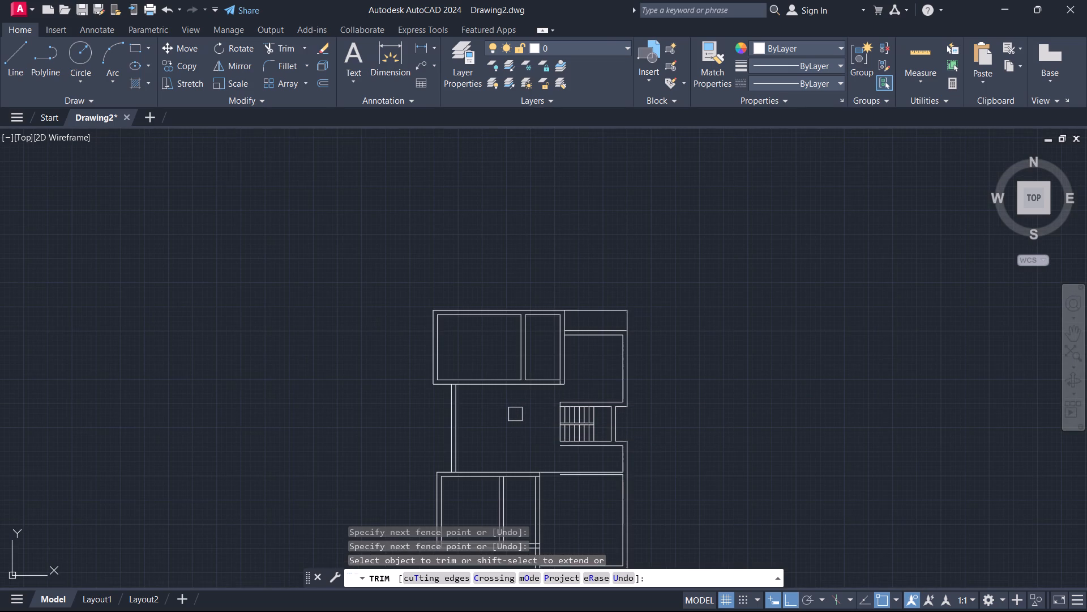
# Extend the inner line of the left connecting wall up to the inner bottom wall line of the upper-left room.
pyautogui.write('ex')
pyautogui.press('space')
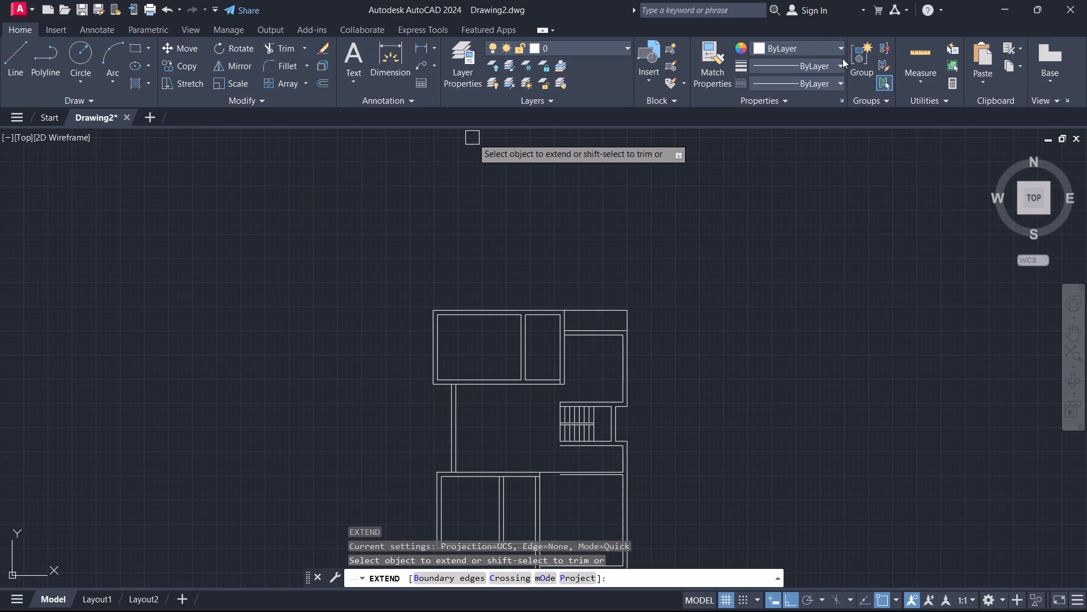
pyautogui.scroll(2, 564, 368)
pyautogui.click(326, 396)
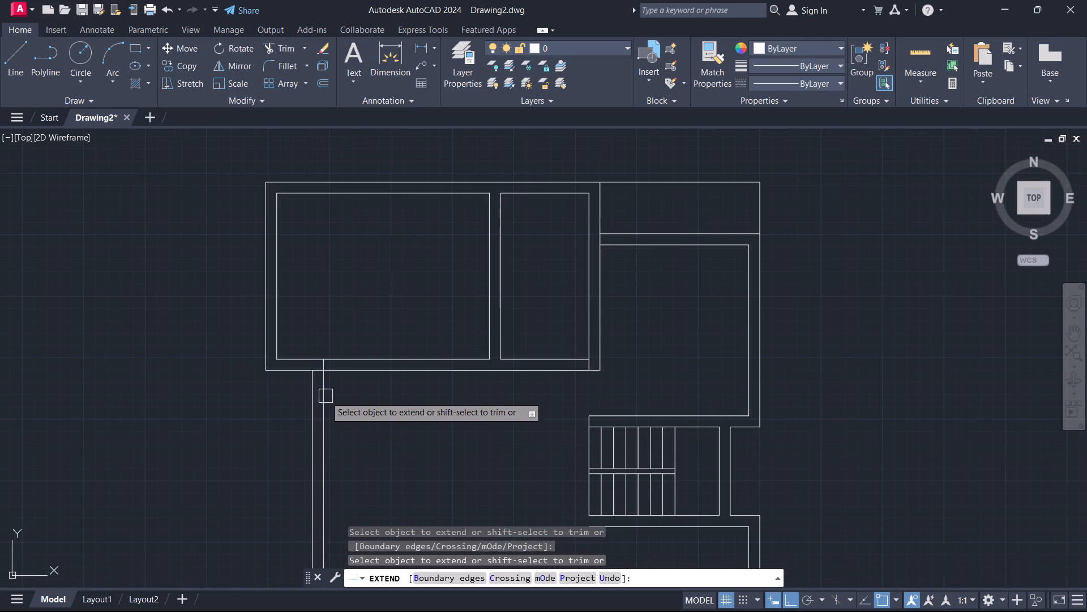
pyautogui.scroll(-1, 363, 413)
pyautogui.moveTo(386, 418); pyautogui.dragTo(430, 280, button='middle')
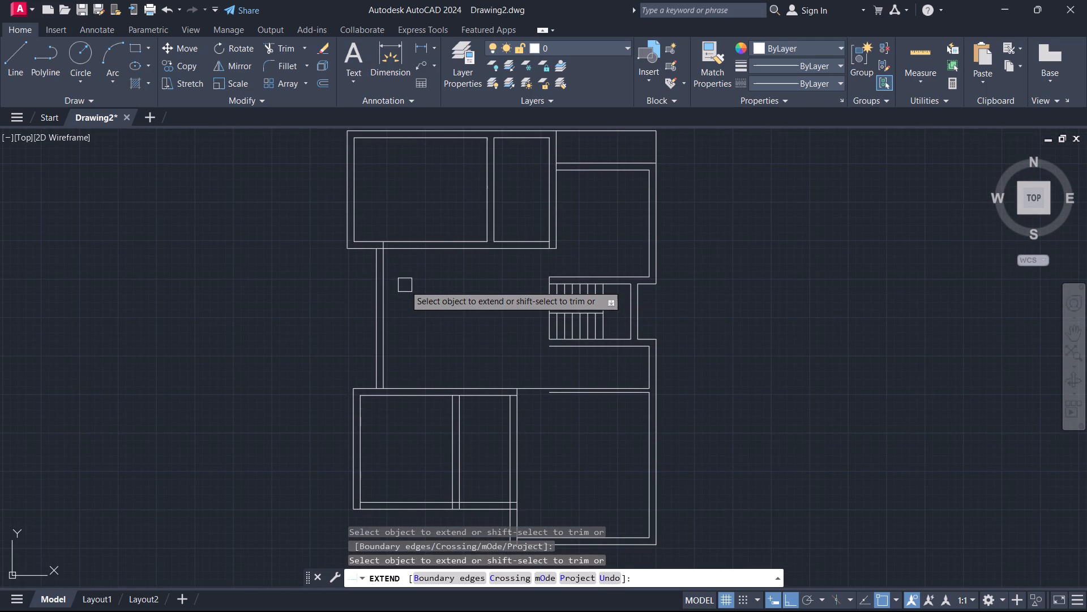
pyautogui.press('Escape')
pyautogui.press('Escape')
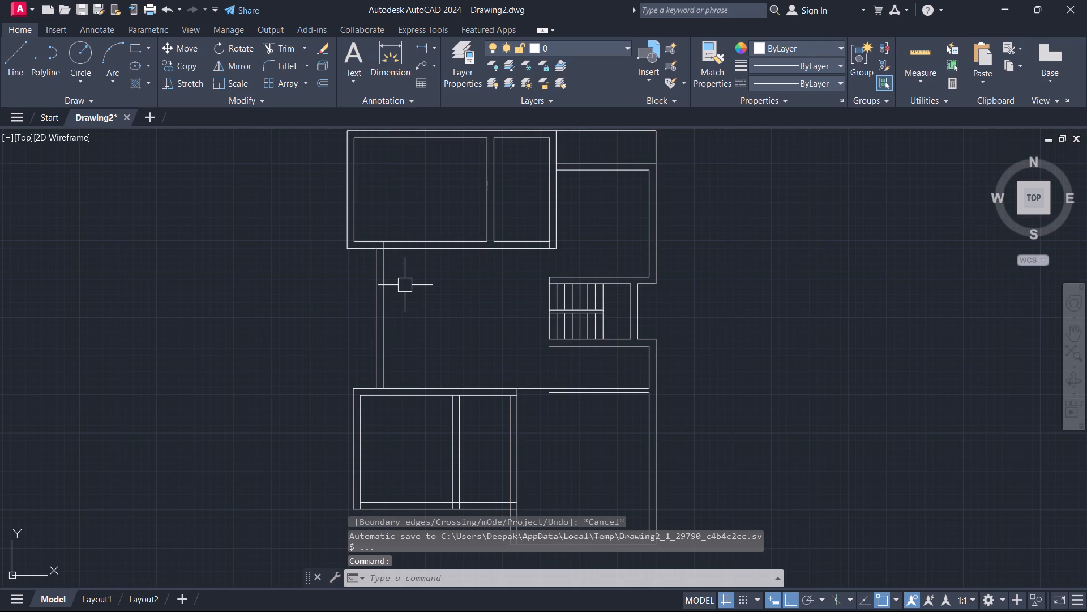
# Offset the inner line of the left connecting wall 3' into the plan to mark the upper-left room's door opening.
pyautogui.scroll(-2, 481, 267)
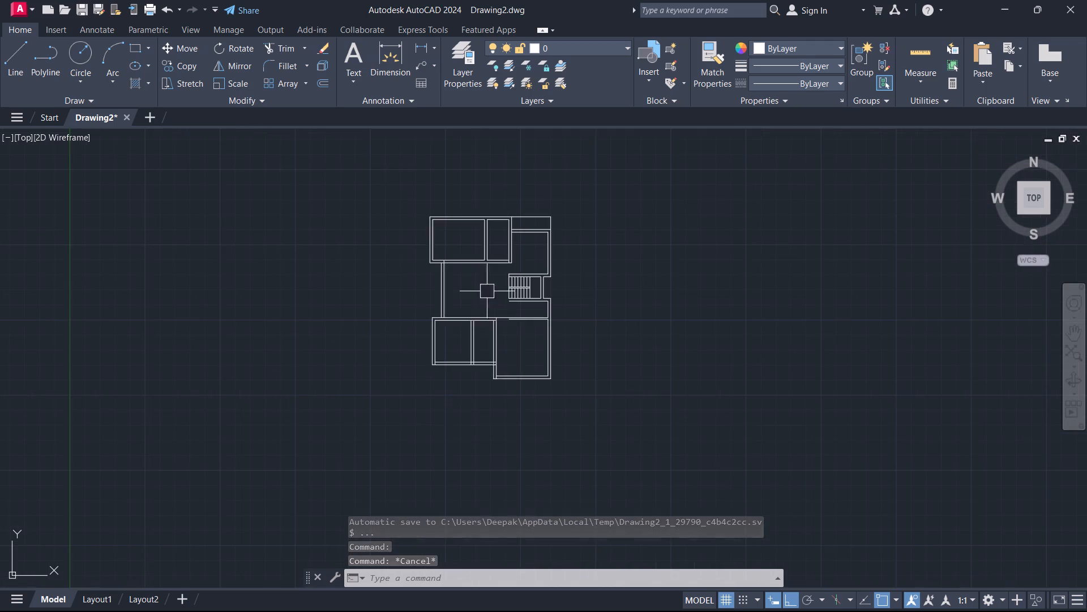
pyautogui.moveTo(514, 368); pyautogui.dragTo(430, 413, button='middle')
pyautogui.scroll(1, 515, 364)
pyautogui.scroll(1, 404, 335)
pyautogui.scroll(1, 435, 409)
pyautogui.scroll(-3, 435, 410)
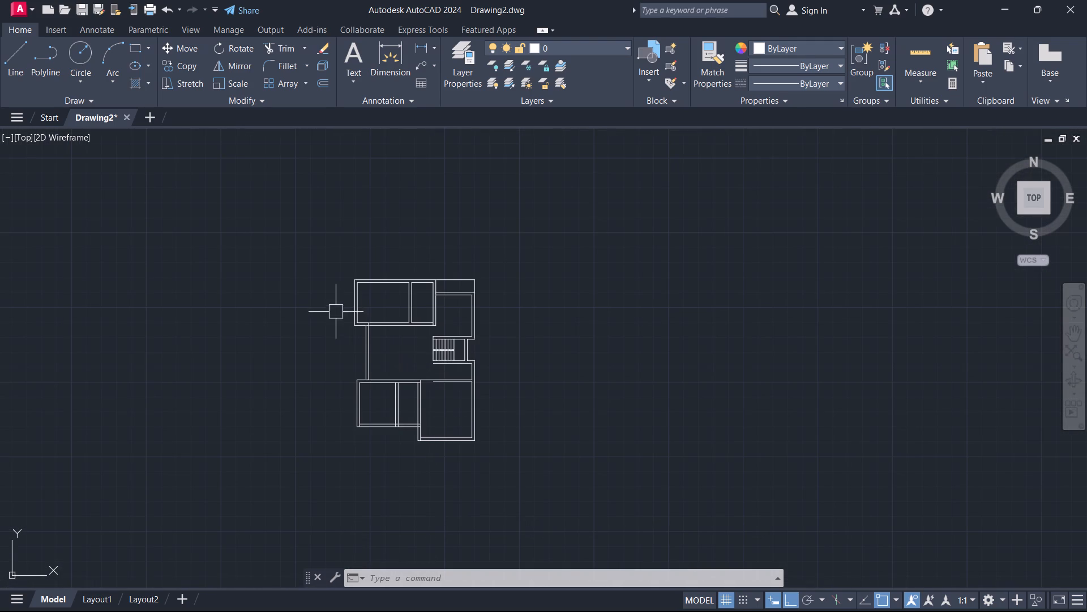
pyautogui.scroll(2, 374, 379)
pyautogui.scroll(1, 395, 210)
pyautogui.moveTo(395, 210); pyautogui.dragTo(437, 289, button='middle')
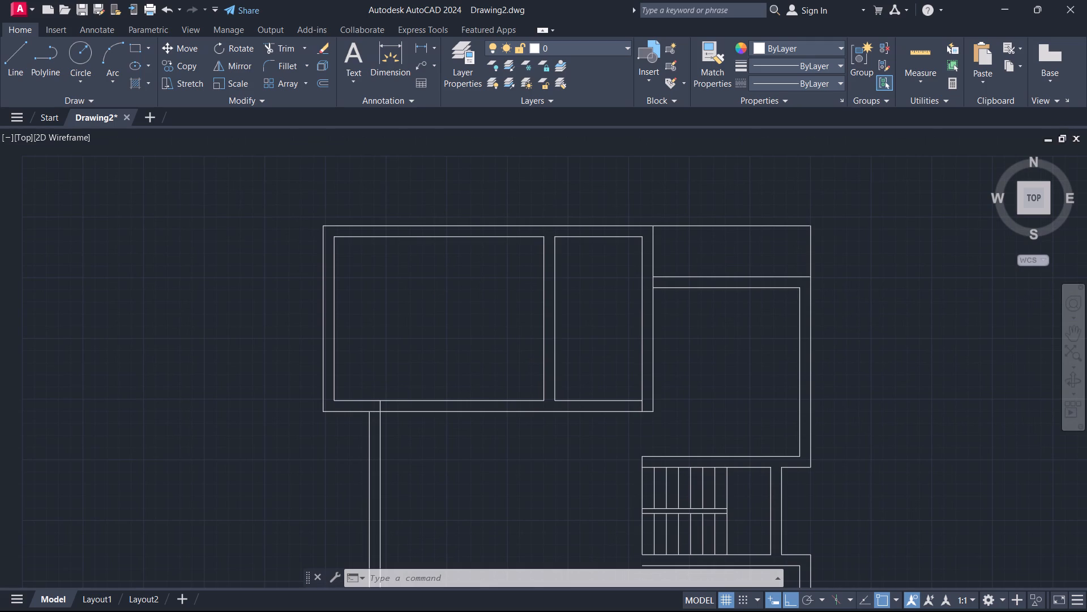
pyautogui.write('o')
pyautogui.press('space')
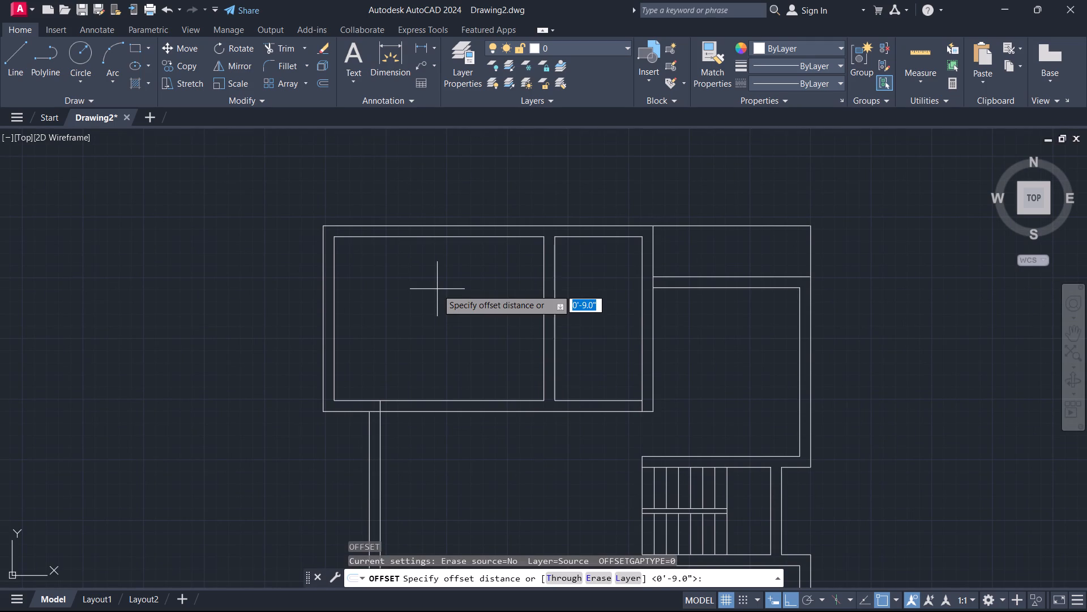
pyautogui.write("3'")
pyautogui.press('Return')
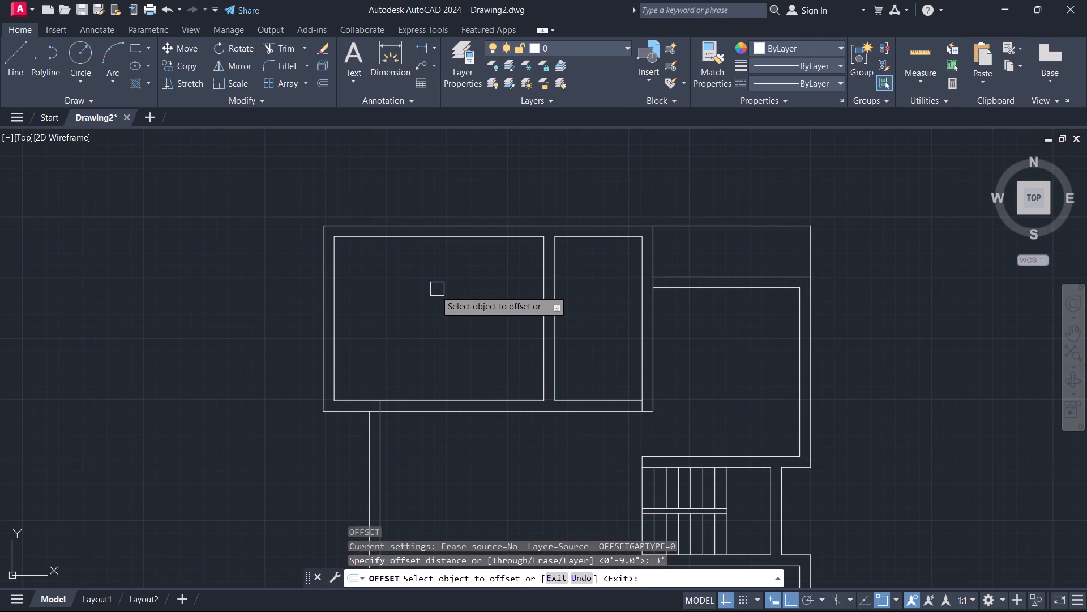
pyautogui.scroll(2, 410, 433)
pyautogui.click(346, 429)
pyautogui.click(384, 430)
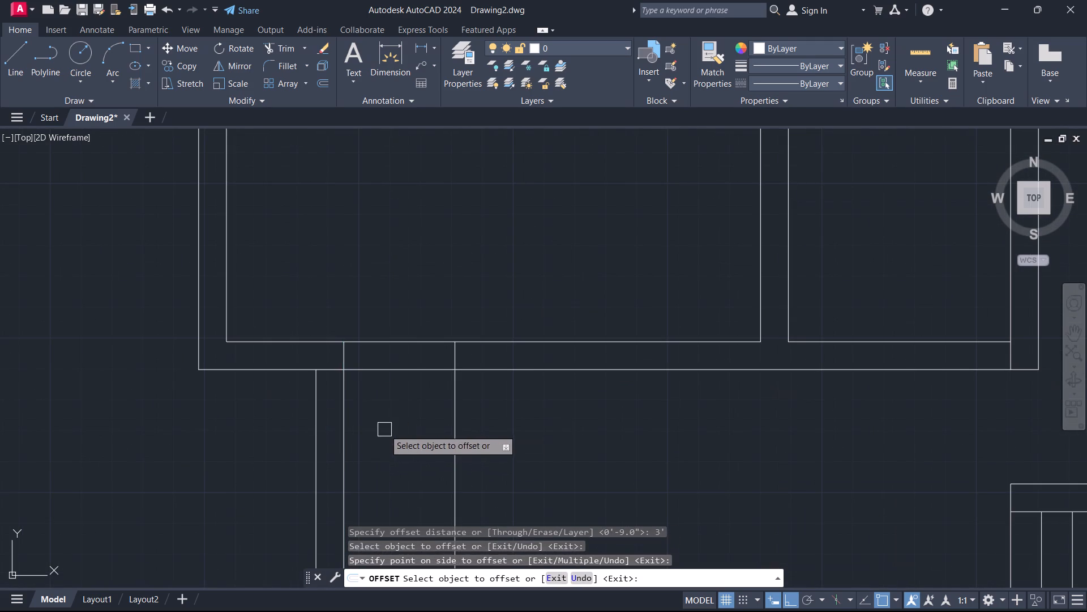
pyautogui.rightClick(403, 436)
pyautogui.click(440, 458)
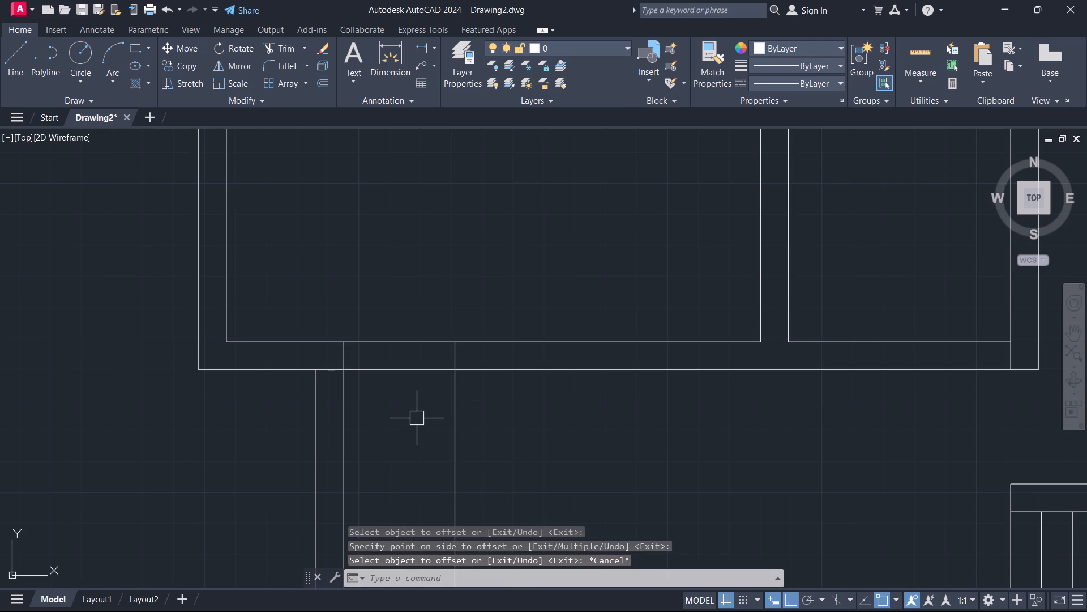
# Trim the bottom wall lines between the door marks and the offset line below the wall to cut the upper-left room's door opening.
pyautogui.rightClick(416, 418)
pyautogui.click(511, 179)
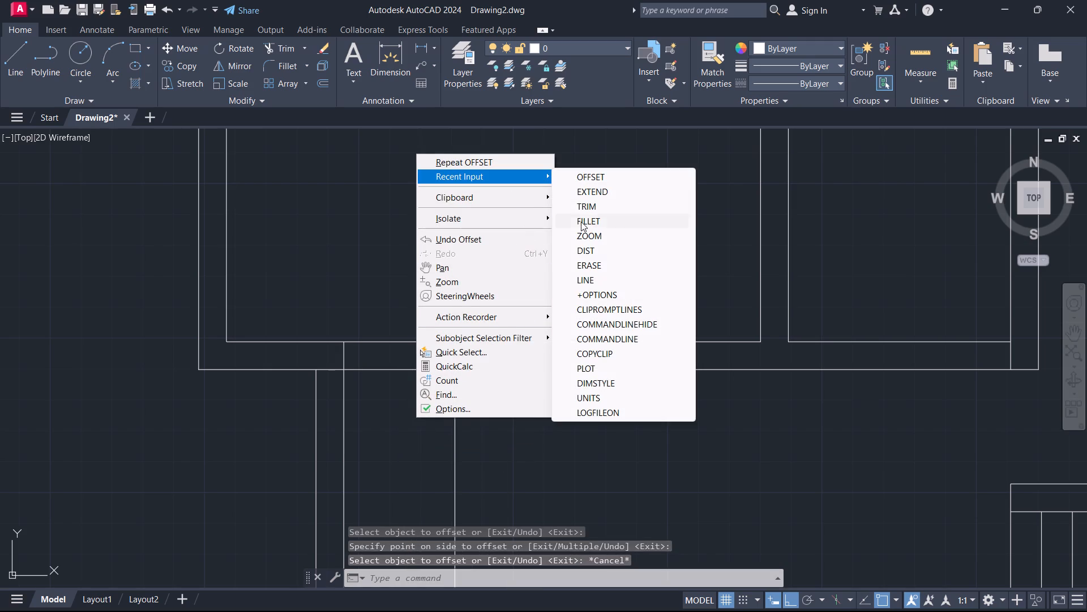
pyautogui.click(597, 209)
pyautogui.moveTo(493, 457); pyautogui.dragTo(493, 459)
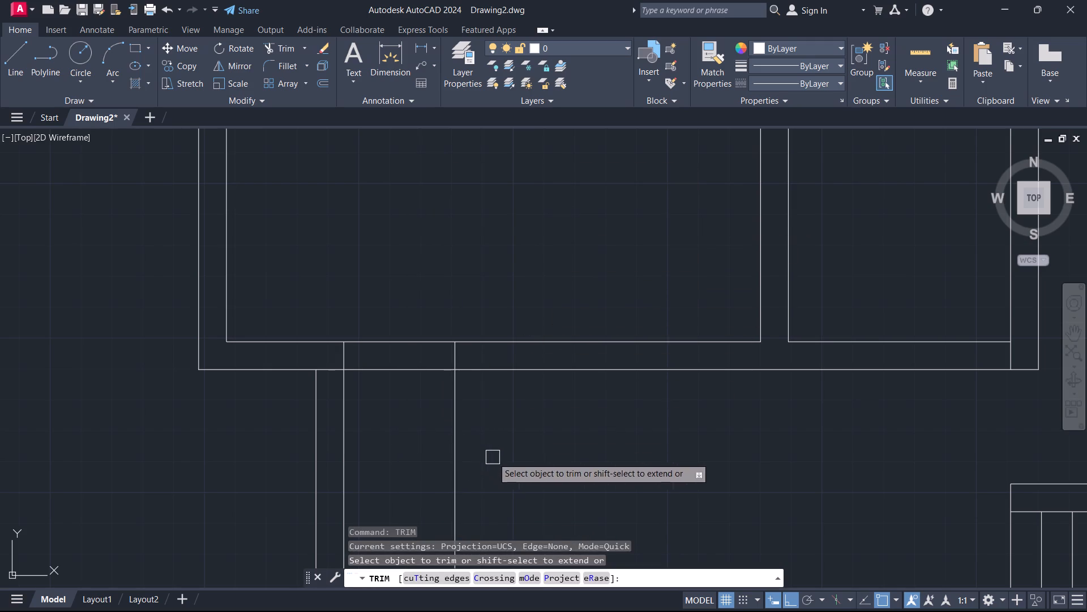
pyautogui.moveTo(493, 459); pyautogui.dragTo(396, 239)
pyautogui.rightClick(396, 239)
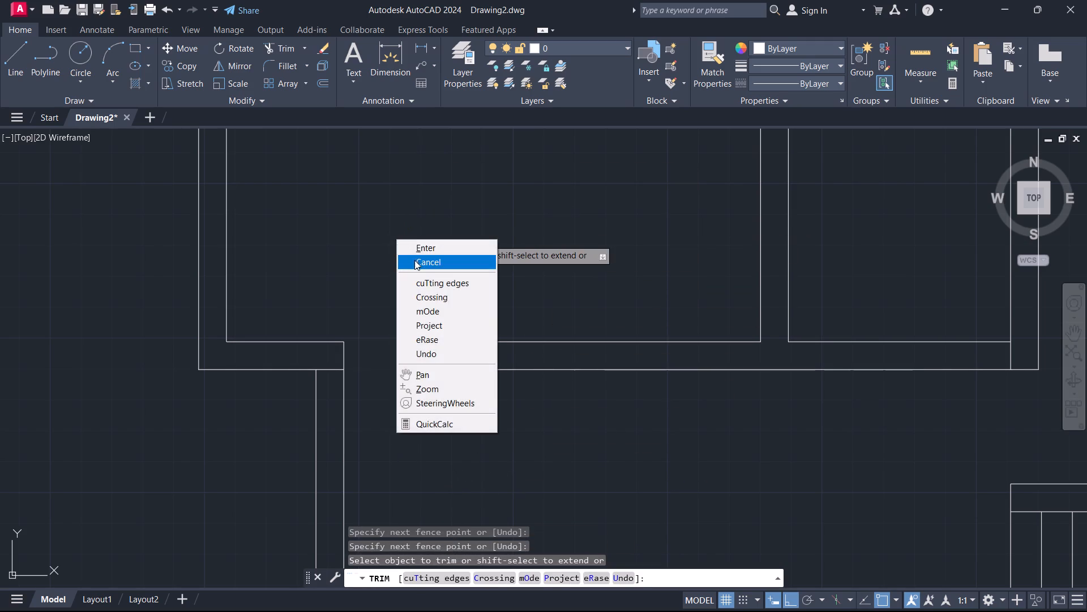
pyautogui.click(416, 260)
# Trim the outer bottom wall line of the upper-left room where it crosses the left connecting wall.
pyautogui.scroll(-1, 367, 375)
pyautogui.scroll(5, 328, 372)
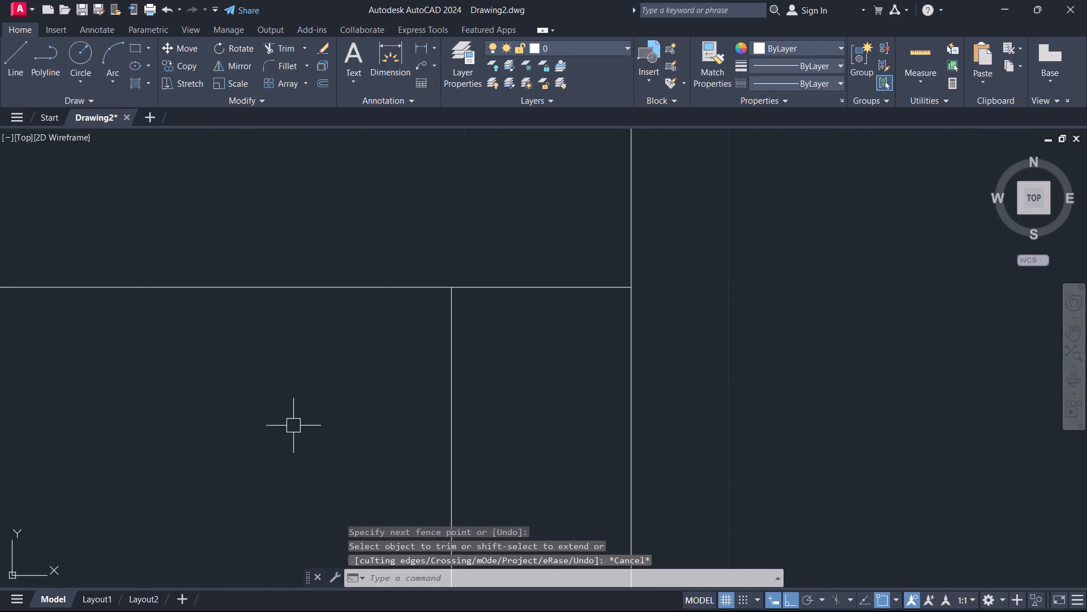
pyautogui.scroll(-6, 341, 393)
pyautogui.rightClick(466, 293)
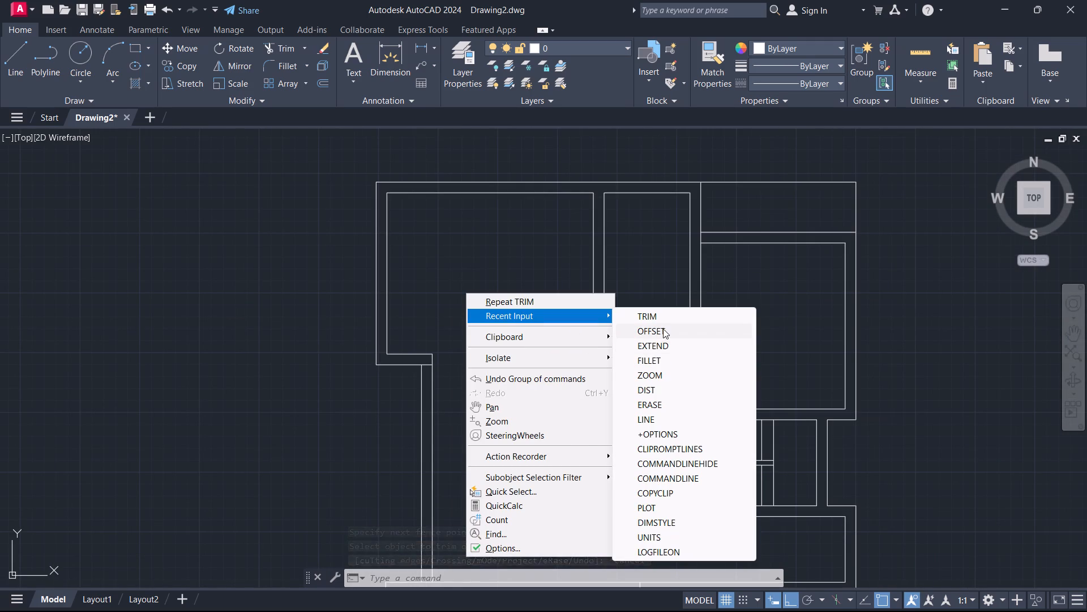
pyautogui.click(662, 313)
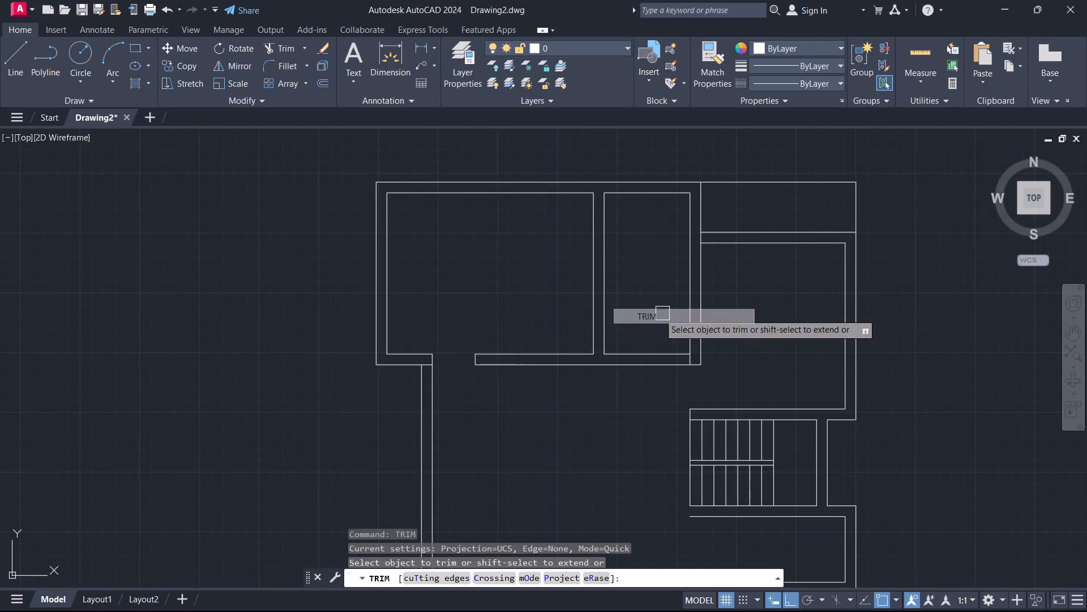
pyautogui.scroll(4, 406, 339)
pyautogui.click(496, 349)
pyautogui.rightClick(500, 342)
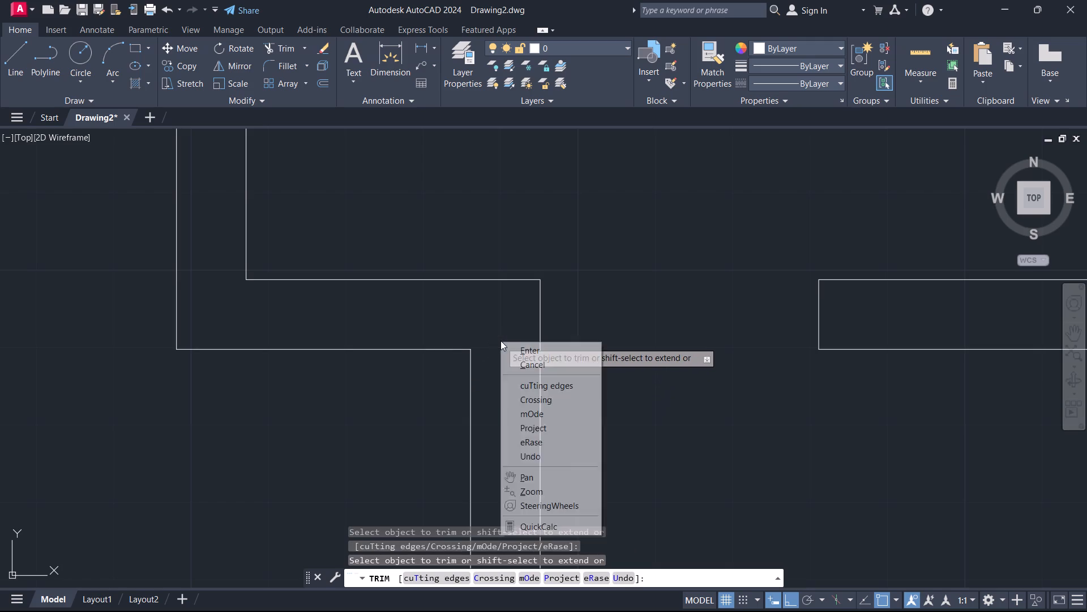
pyautogui.click(522, 365)
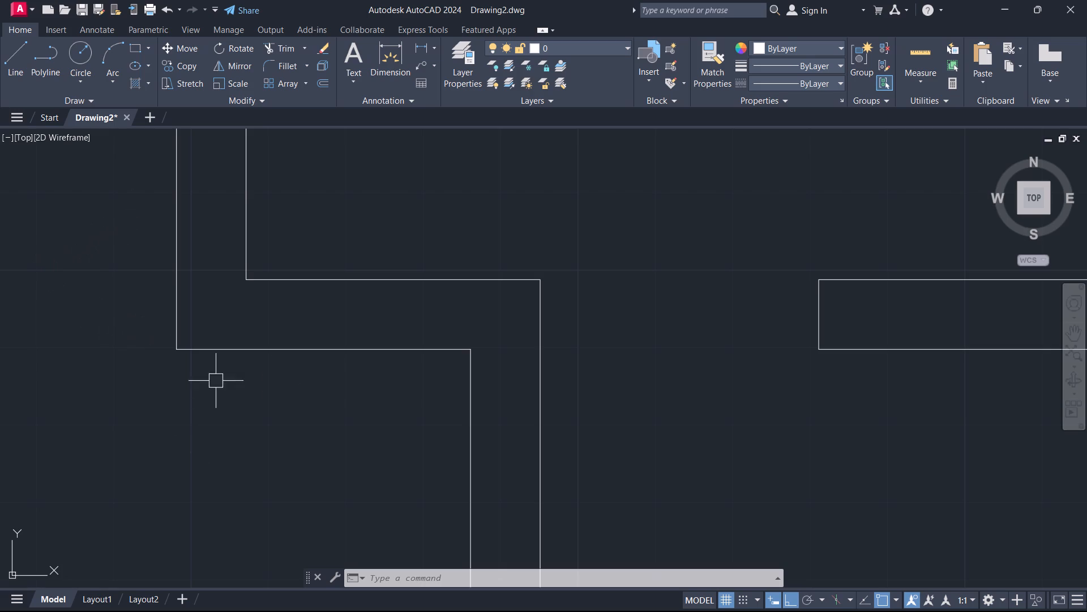
# Offset the upper-left room's right inner wall line 3' into the room to mark an opening in the top wall.
pyautogui.scroll(-1, 379, 544)
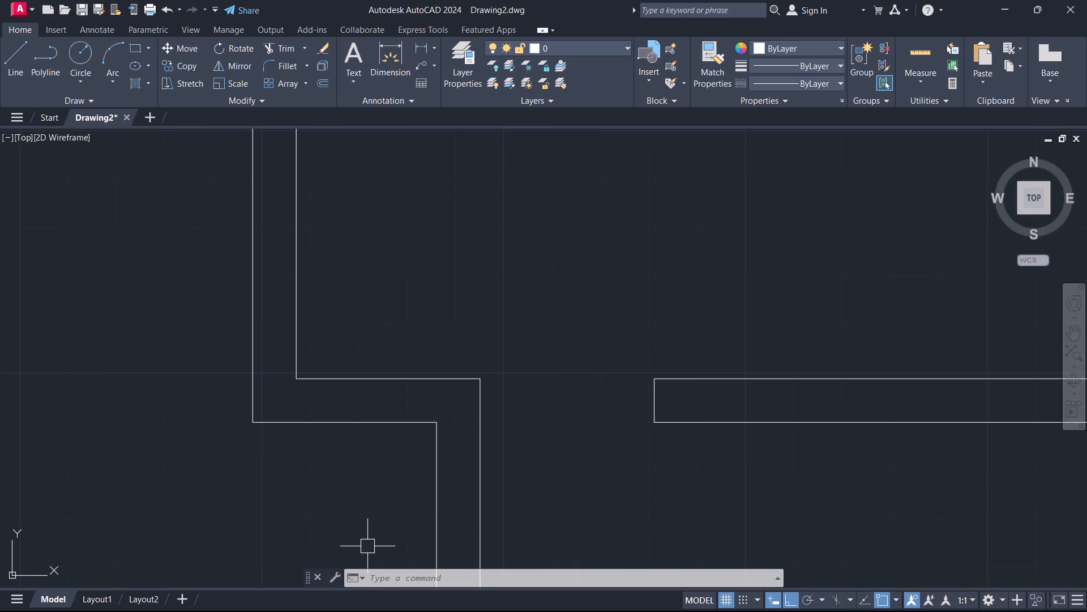
pyautogui.scroll(-1, 450, 547)
pyautogui.scroll(-2, 453, 495)
pyautogui.moveTo(447, 461); pyautogui.dragTo(268, 425, button='middle')
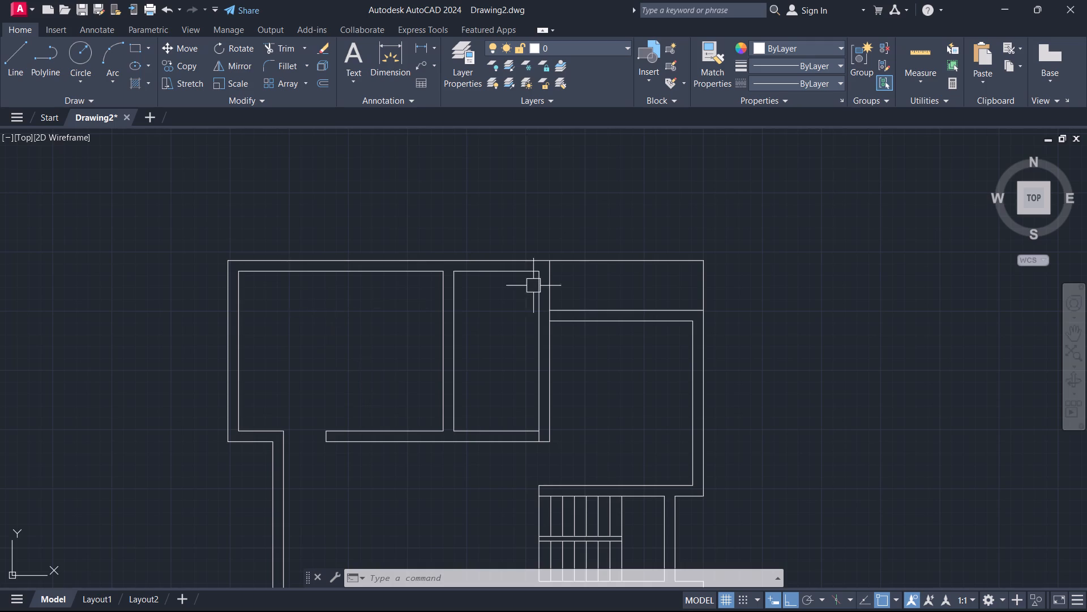
pyautogui.scroll(1, 478, 291)
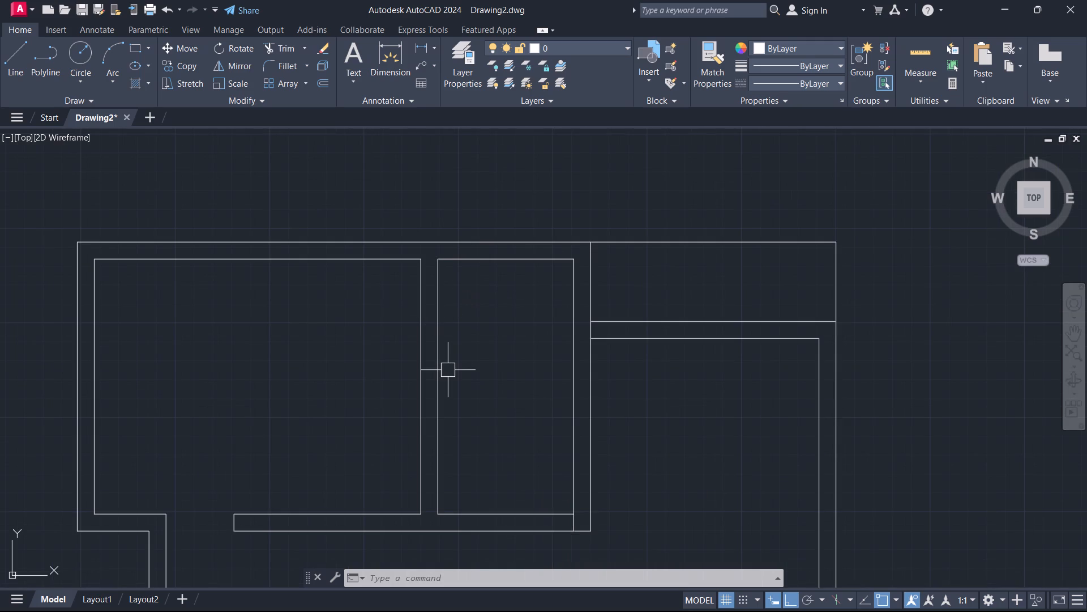
pyautogui.write('o')
pyautogui.press('space')
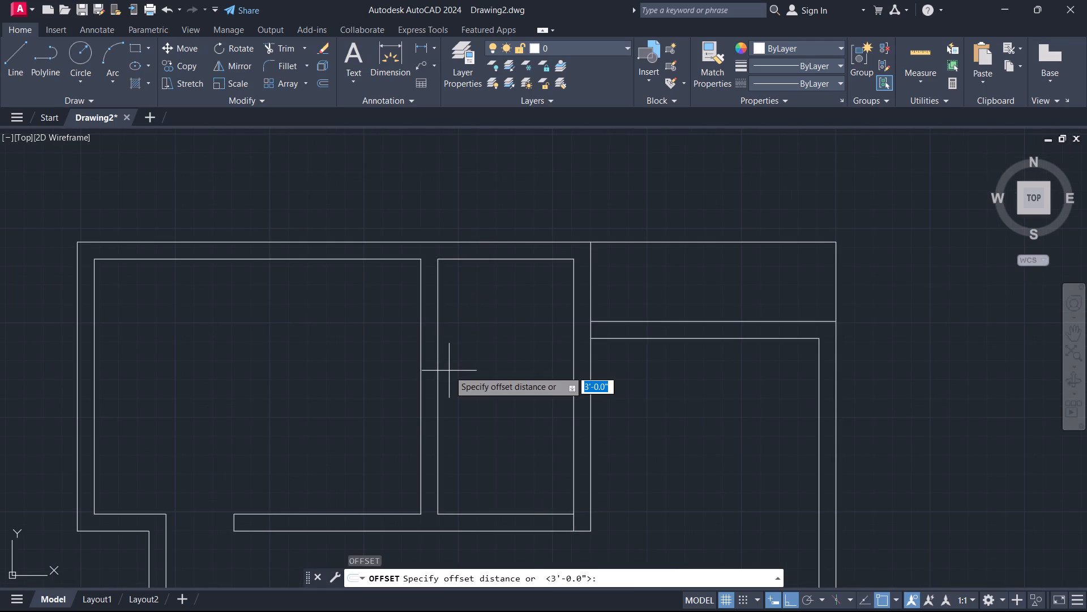
pyautogui.write("3'")
pyautogui.press('Return')
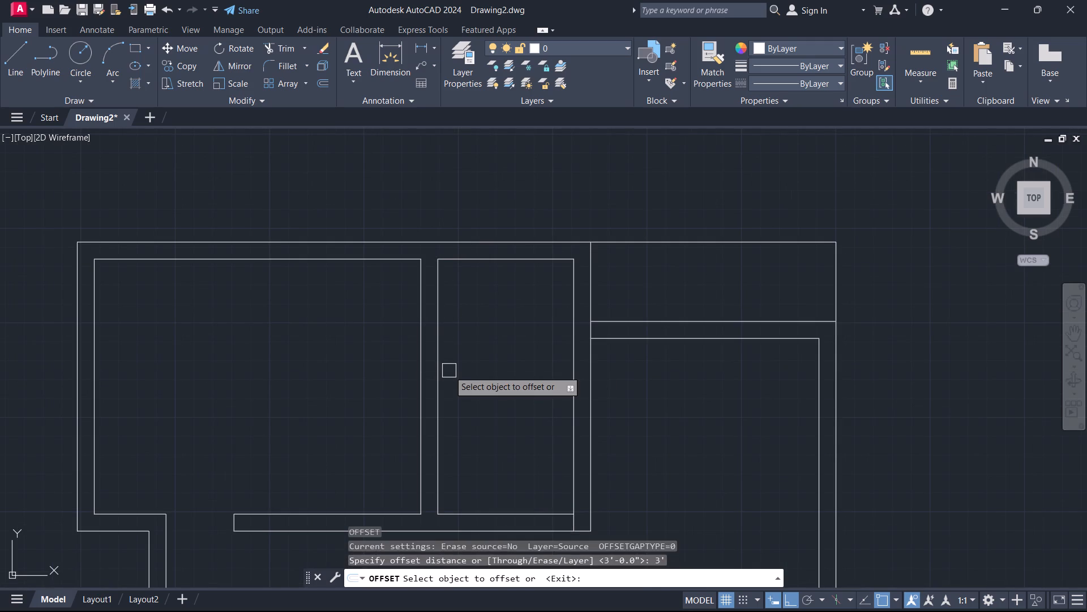
pyautogui.click(418, 290)
pyautogui.click(280, 322)
pyautogui.press('Escape')
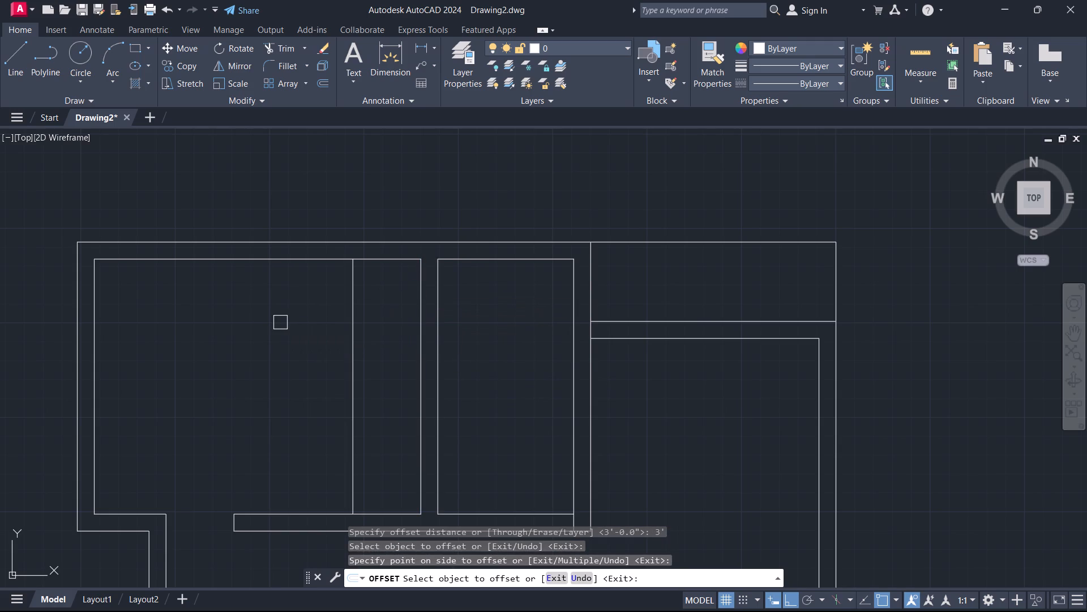
# Extend the 3' offset line and the room's right inner wall line up to the outer top wall line.
pyautogui.press('e')
pyautogui.write('x')
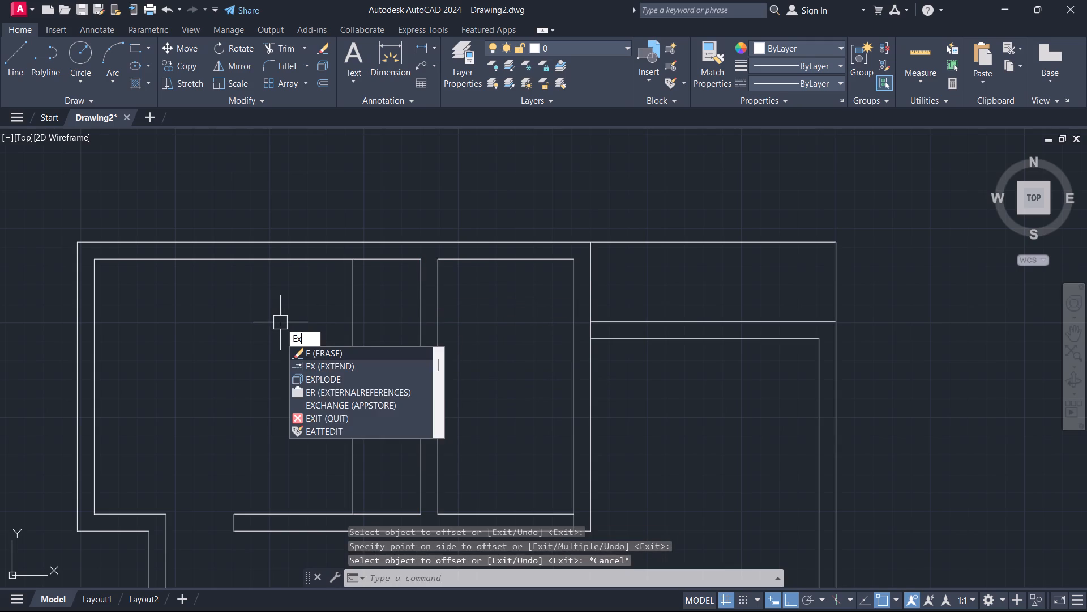
pyautogui.press('space')
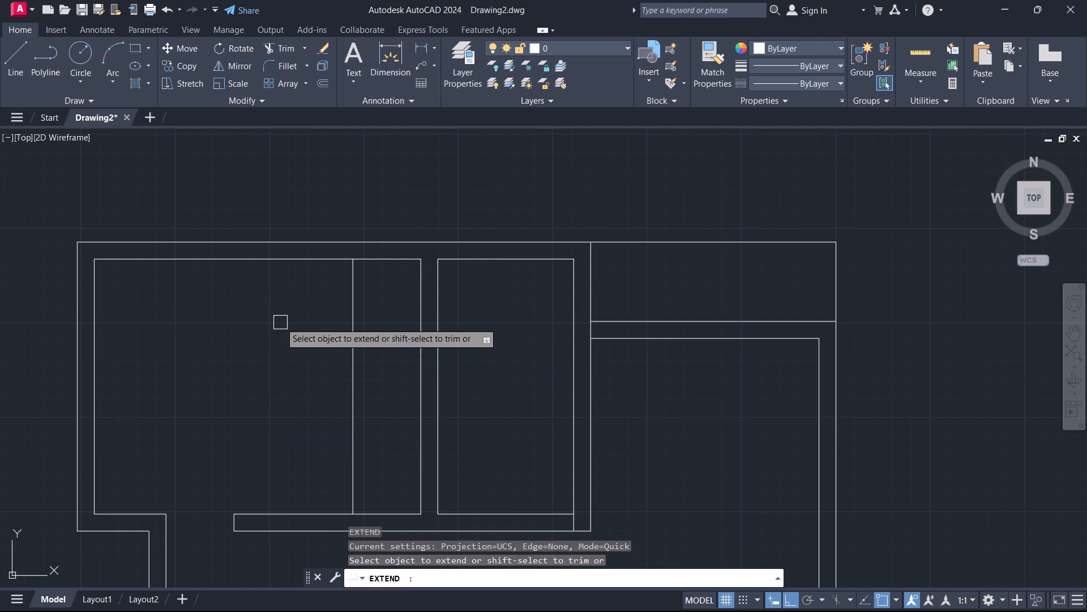
pyautogui.click(305, 340)
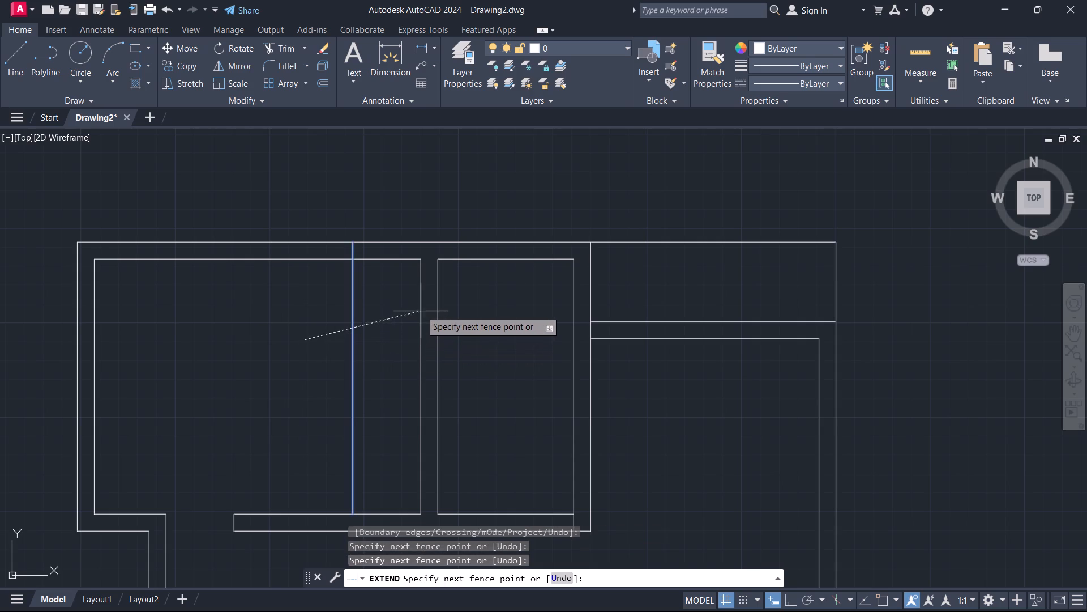
pyautogui.click(423, 303)
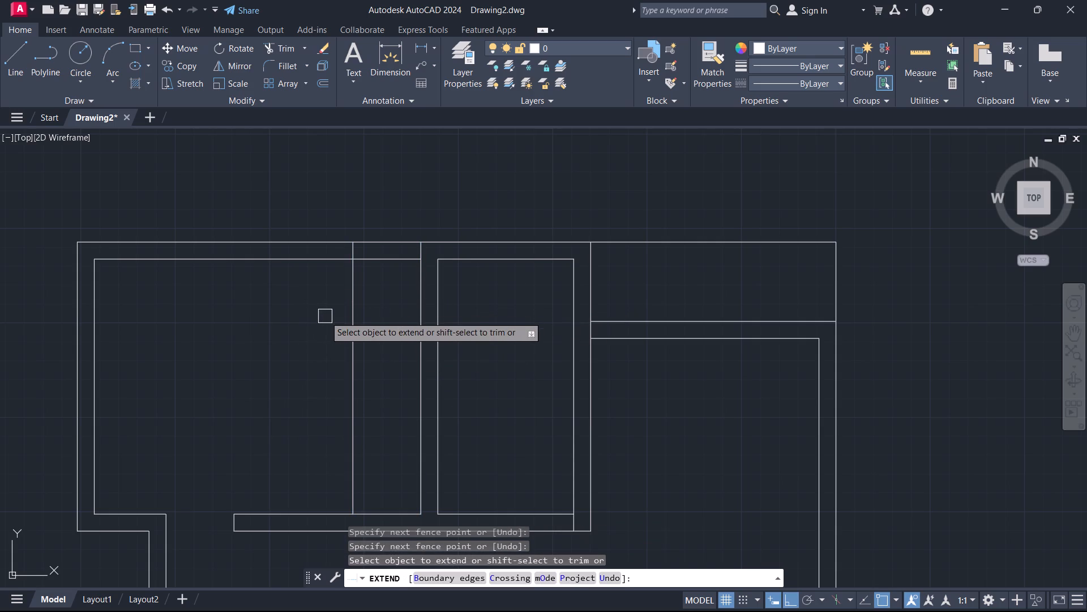
pyautogui.press('Escape')
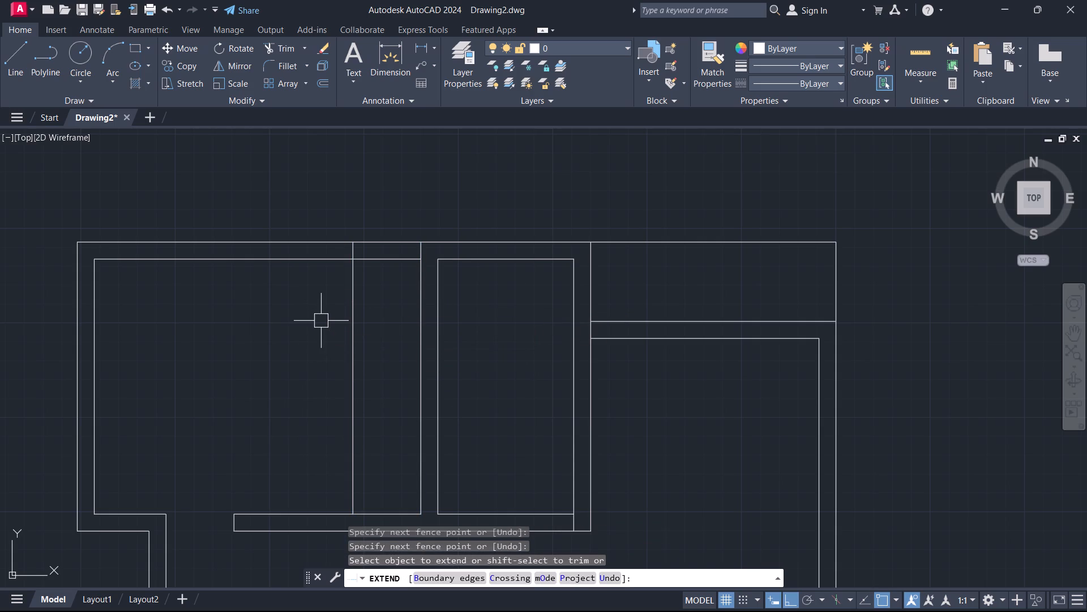
# Trim the offset line inside the upper-left room and the top wall lines between the marks to cut the 3' opening.
pyautogui.press('t')
pyautogui.press('r')
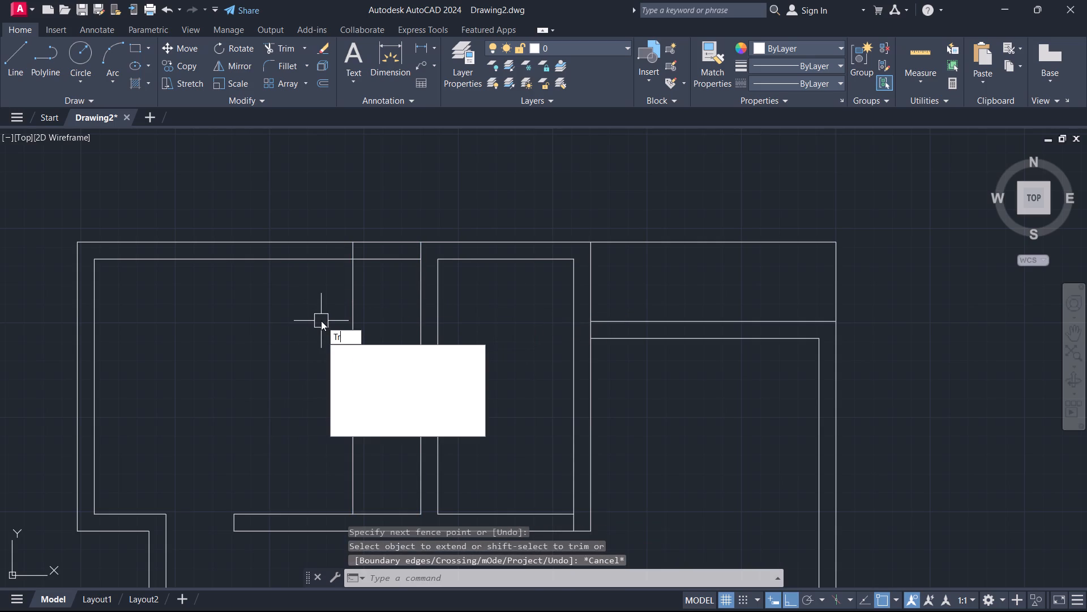
pyautogui.press('space')
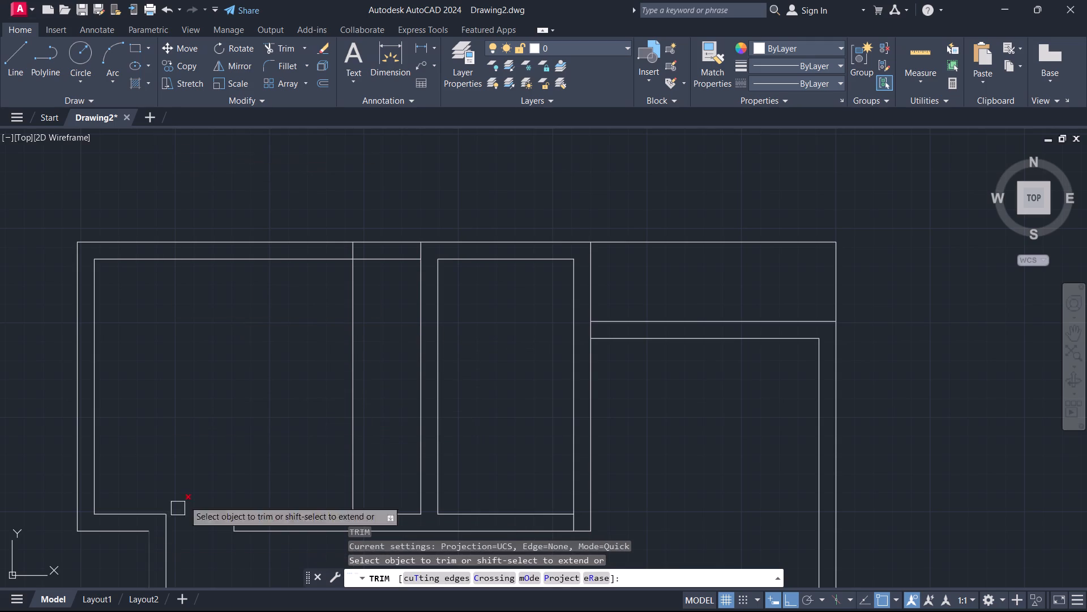
pyautogui.click(272, 394)
pyautogui.click(381, 404)
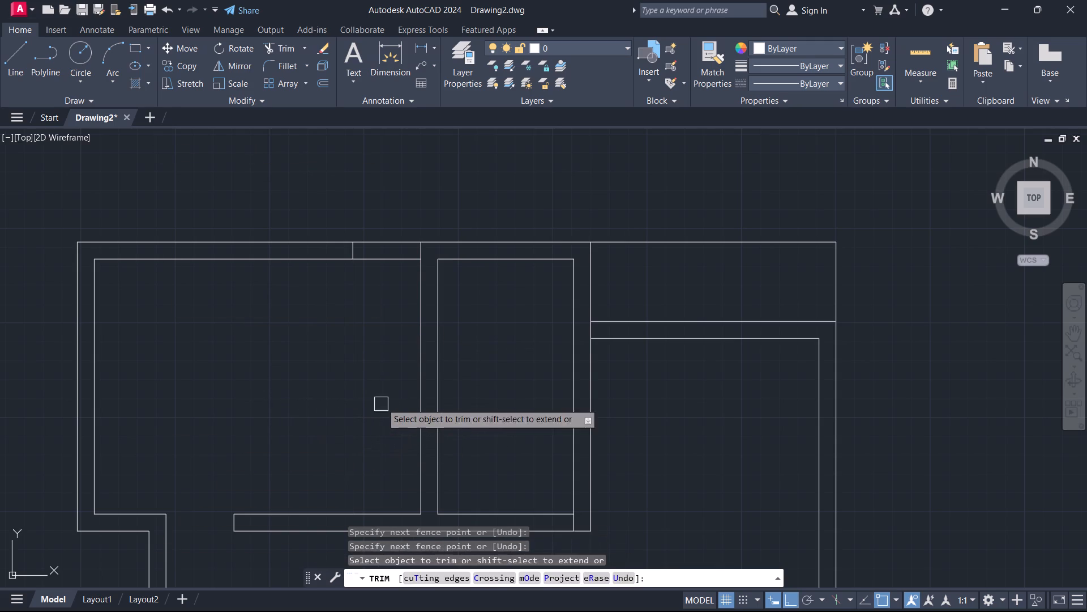
pyautogui.click(392, 328)
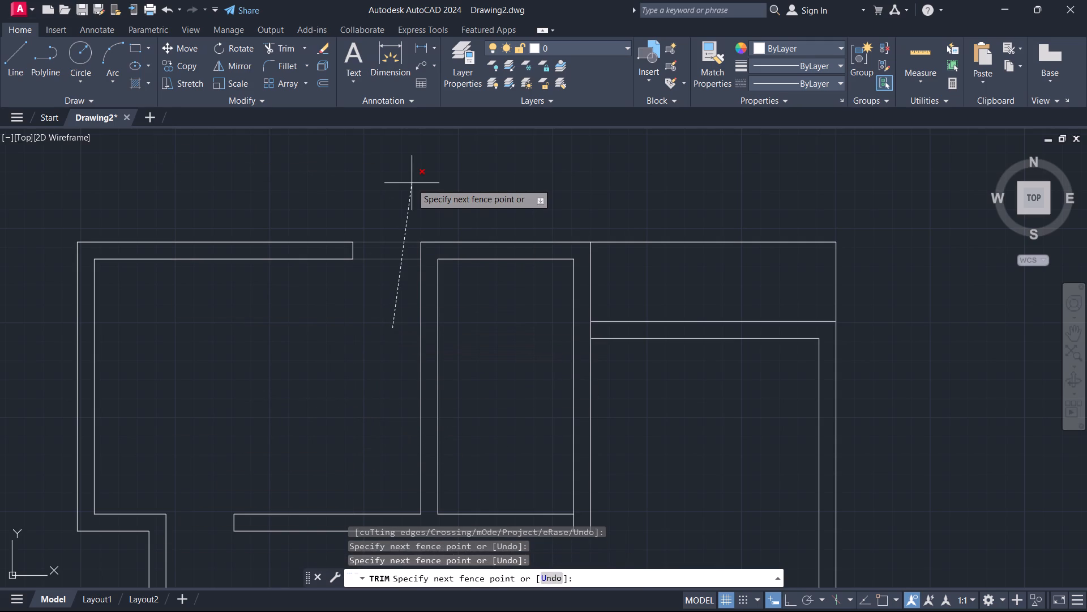
pyautogui.click(412, 183)
pyautogui.rightClick(333, 296)
pyautogui.click(346, 317)
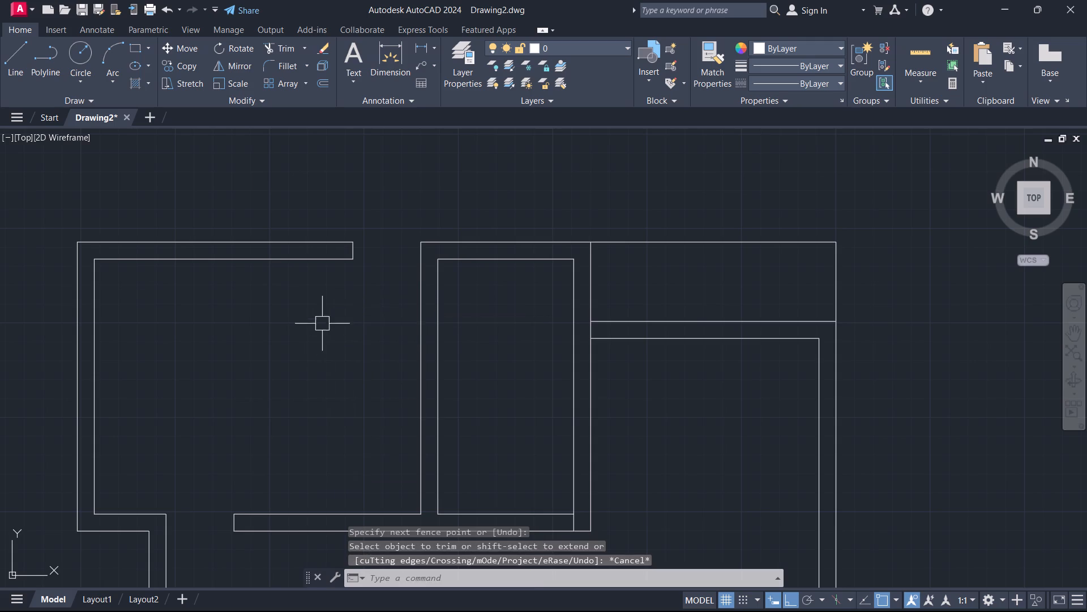
# Extend the narrow middle room's inner bottom wall line across the partition to the upper-left room's inner wall line.
pyautogui.scroll(-2, 310, 337)
pyautogui.moveTo(395, 466); pyautogui.dragTo(339, 562, button='middle')
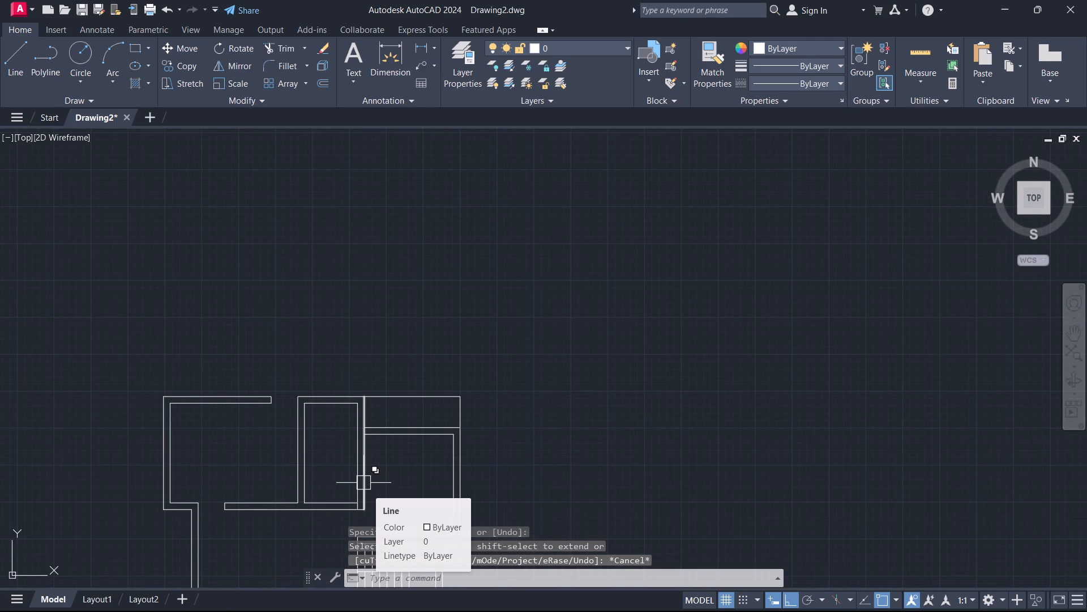
pyautogui.scroll(3, 354, 485)
pyautogui.moveTo(319, 496); pyautogui.dragTo(320, 495, button='middle')
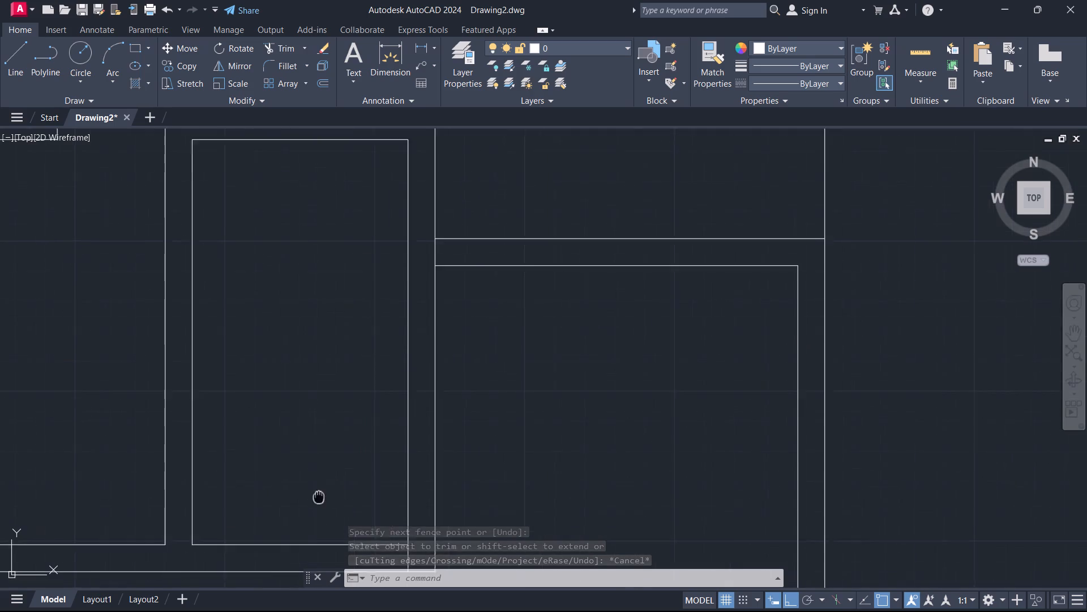
pyautogui.moveTo(320, 495); pyautogui.dragTo(423, 424, button='middle')
pyautogui.write('ex')
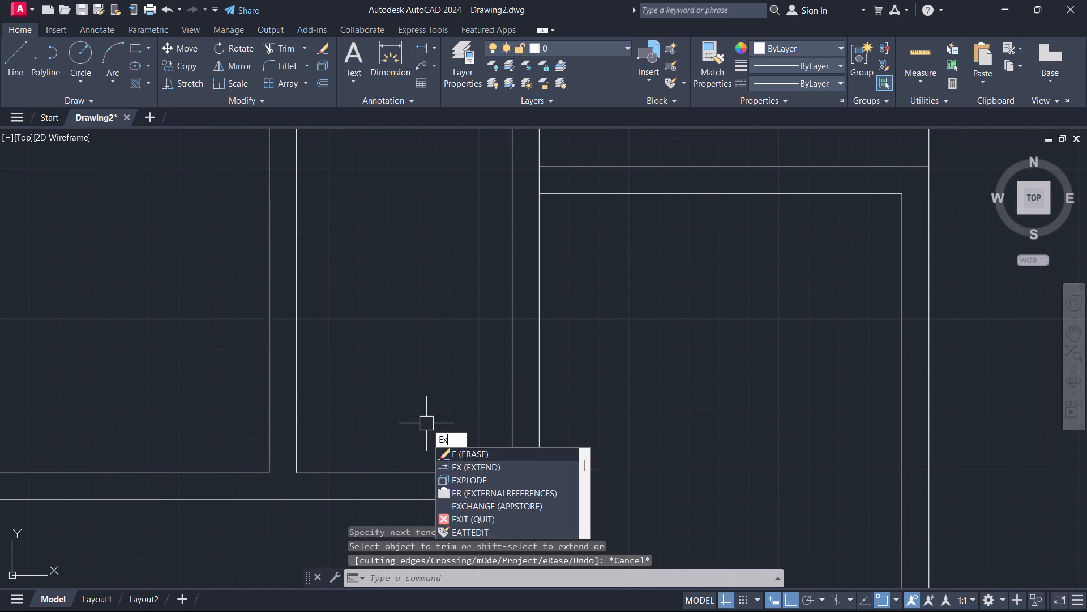
pyautogui.press('space')
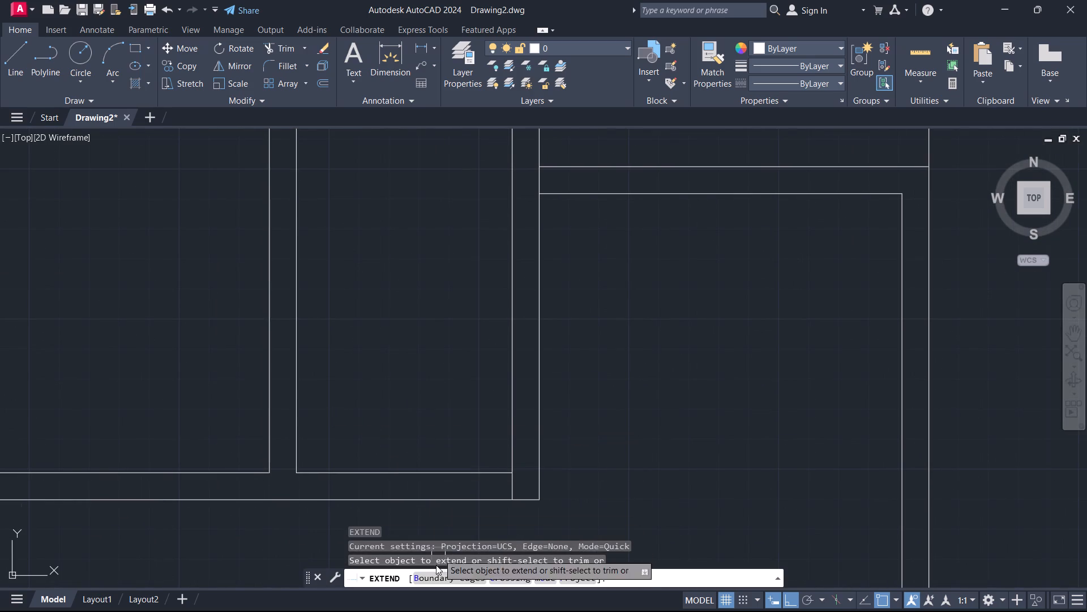
pyautogui.click(333, 468)
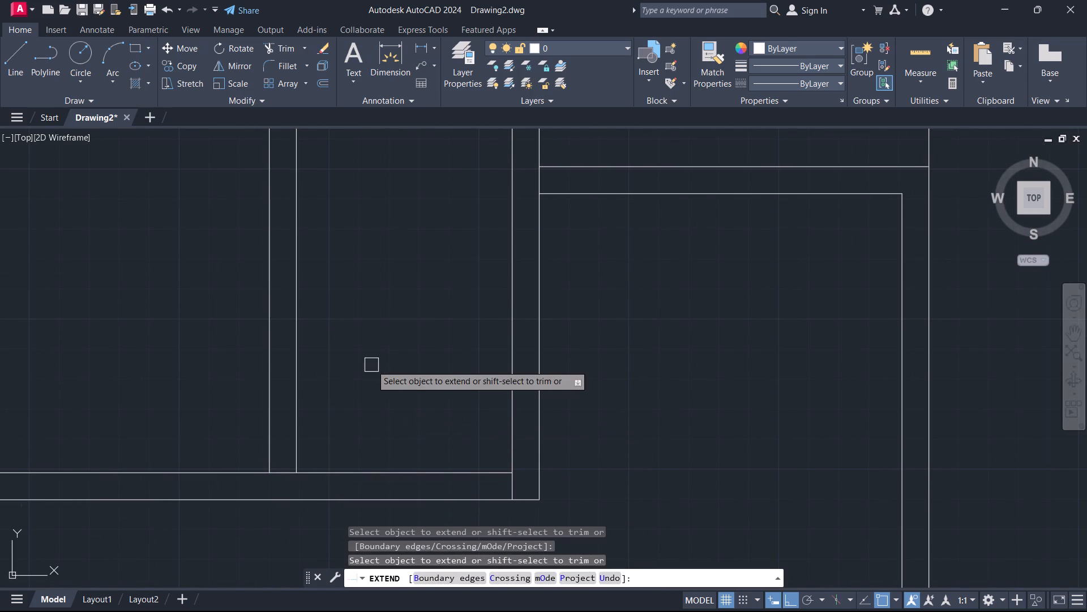
pyautogui.press('Escape')
# Offset the narrow room's inner bottom wall line 3' up into the room to mark a door opening in the partition.
pyautogui.write('o')
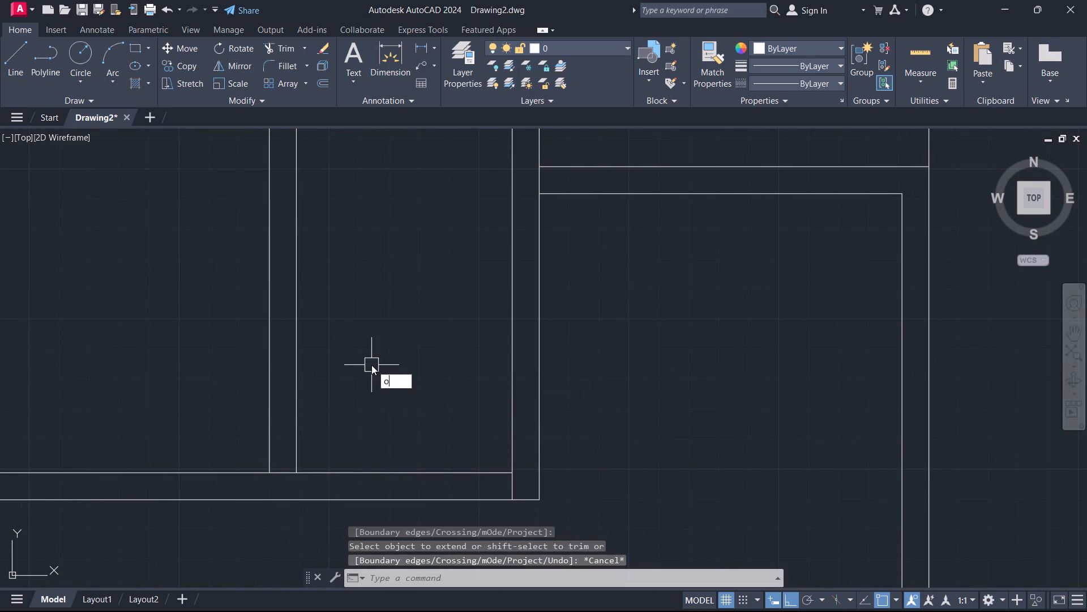
pyautogui.press('space')
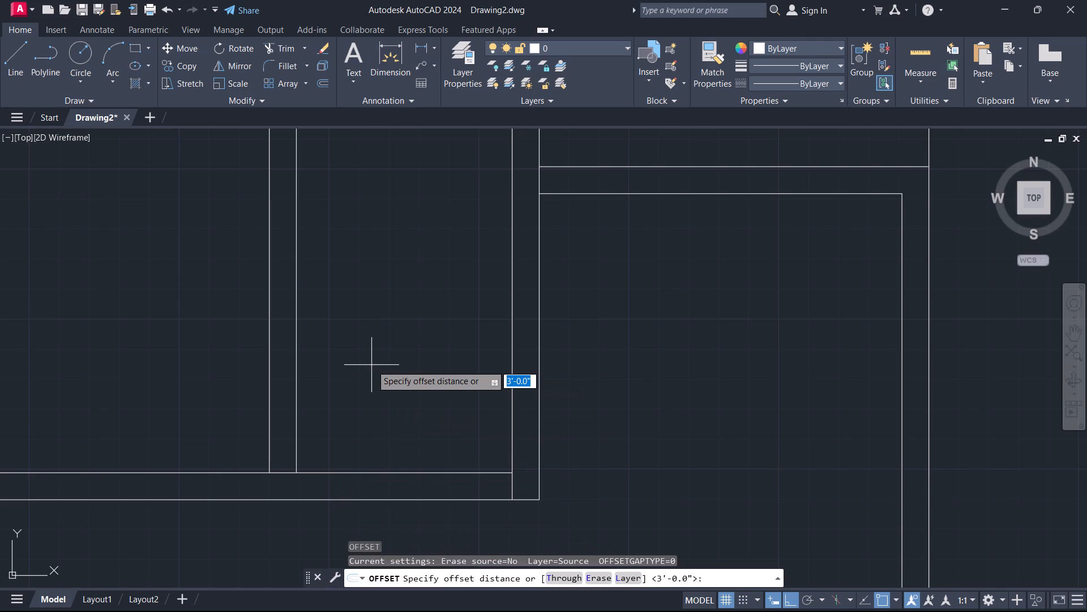
pyautogui.write("2'")
pyautogui.press('BackSpace')
pyautogui.press('BackSpace')
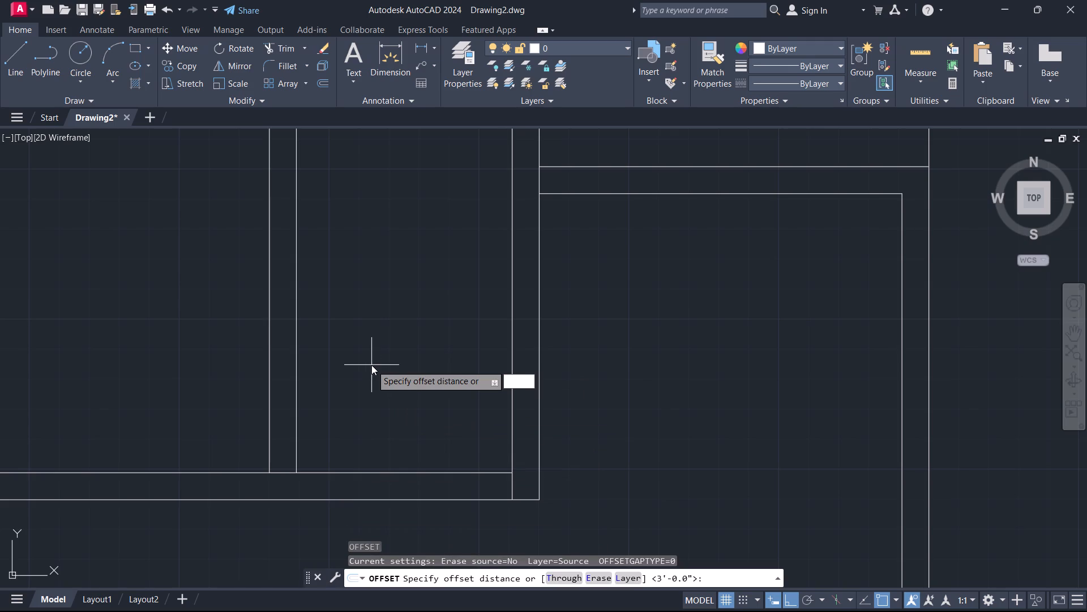
pyautogui.write("3'")
pyautogui.press('Return')
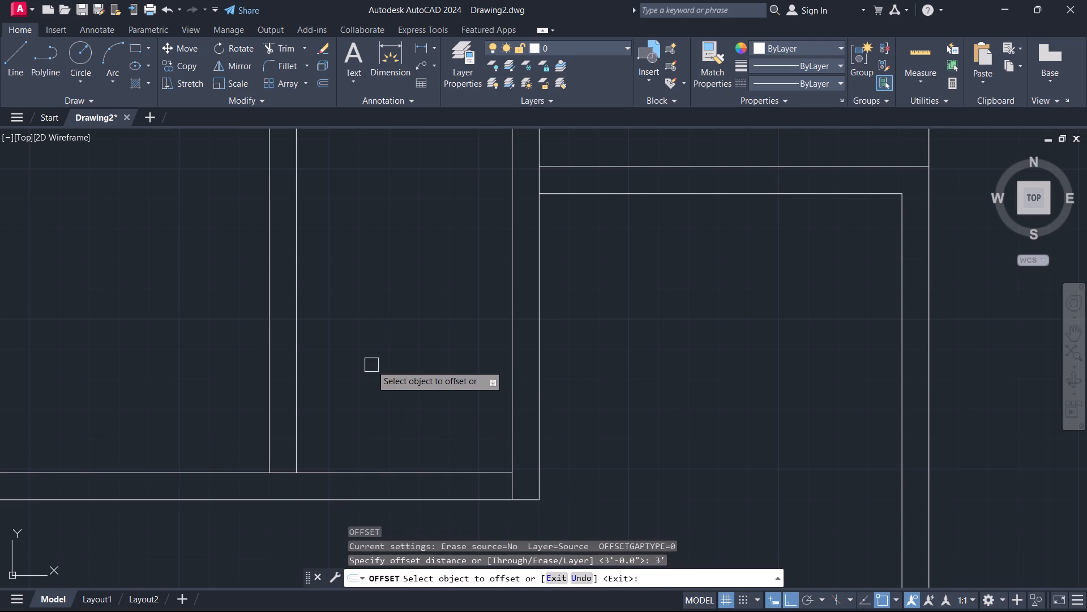
pyautogui.click(425, 475)
pyautogui.click(422, 411)
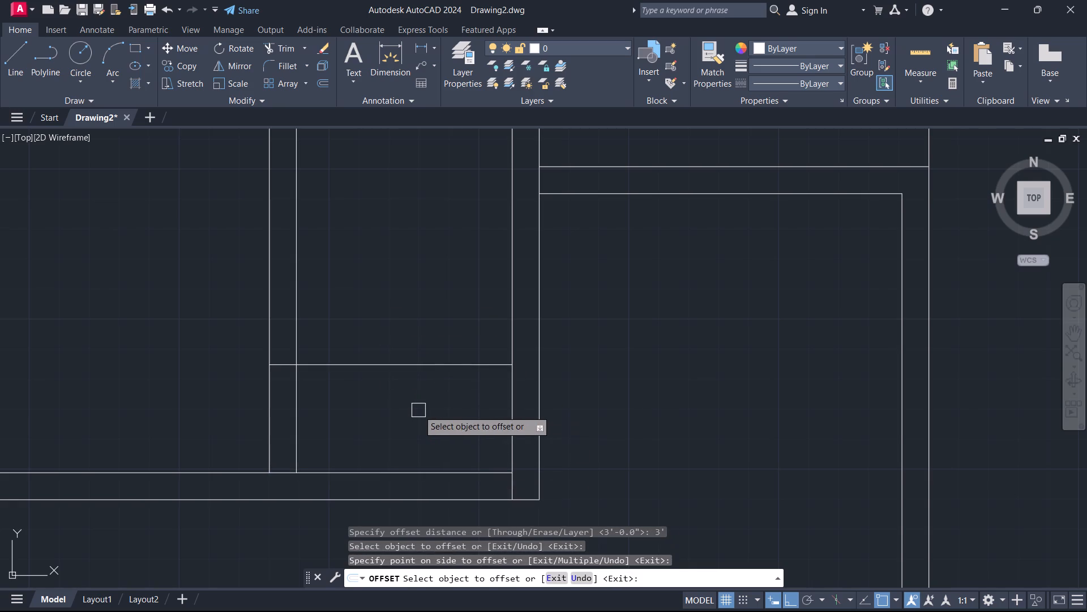
pyautogui.rightClick(418, 410)
pyautogui.click(461, 433)
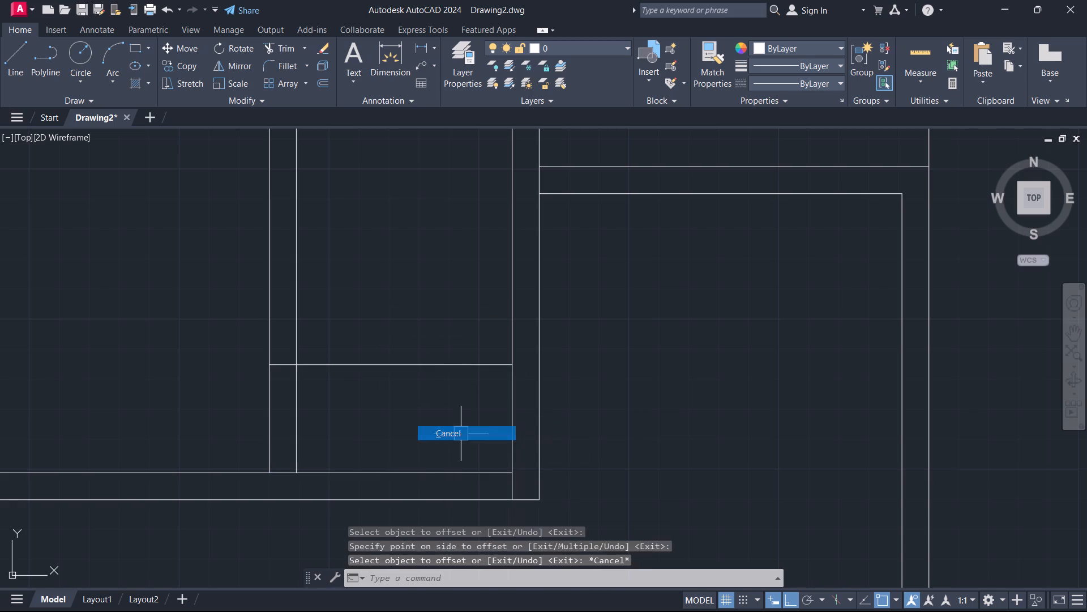
# Trim the offset line inside the narrow room and both partition lines below it to cut the 3' door opening.
pyautogui.moveTo(420, 431); pyautogui.dragTo(420, 424, button='right')
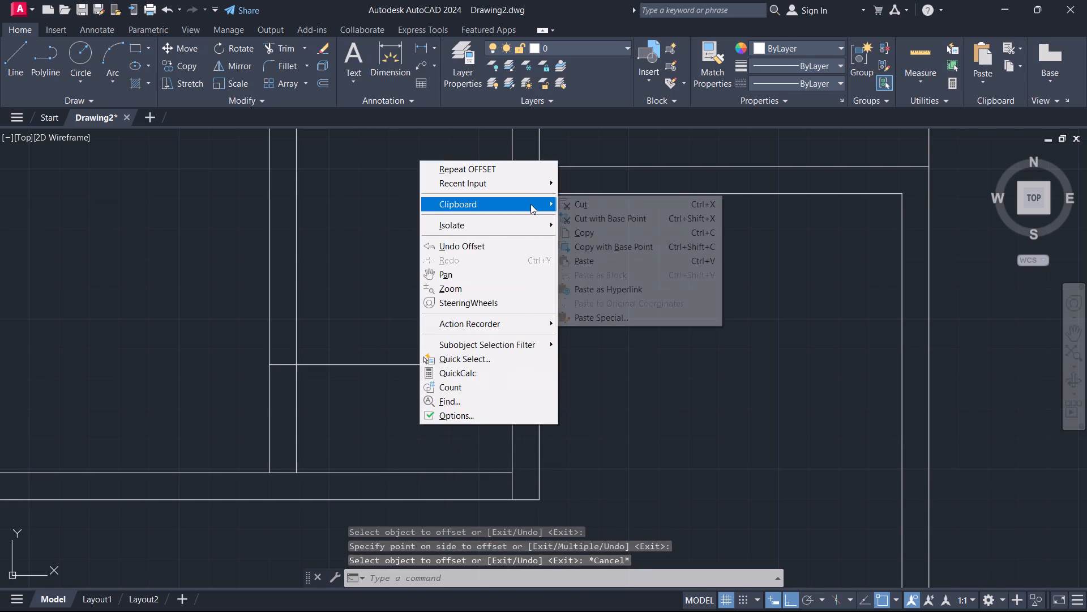
pyautogui.click(535, 182)
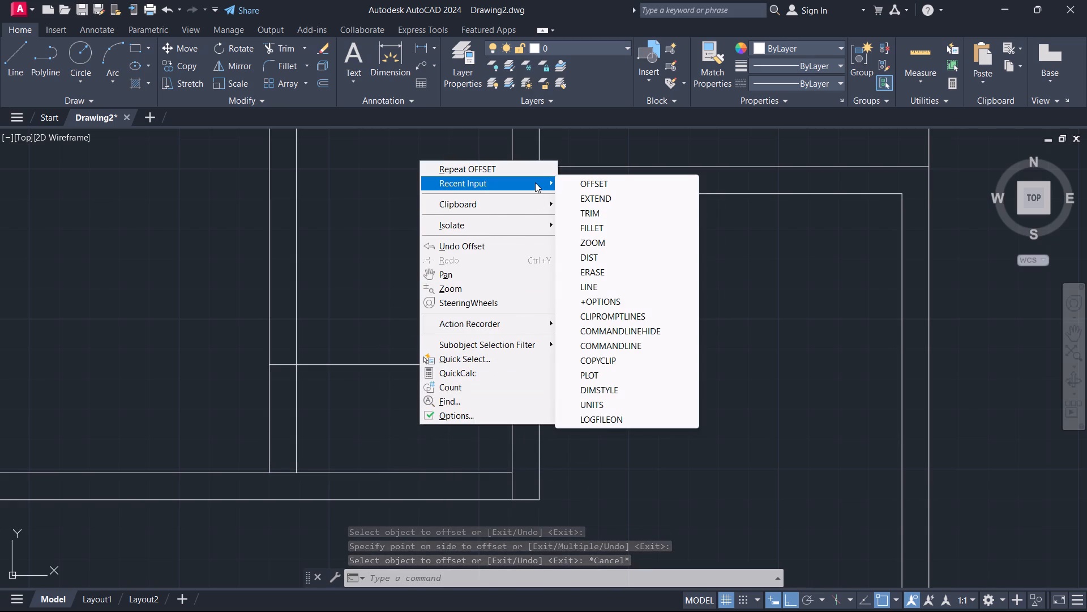
pyautogui.click(597, 210)
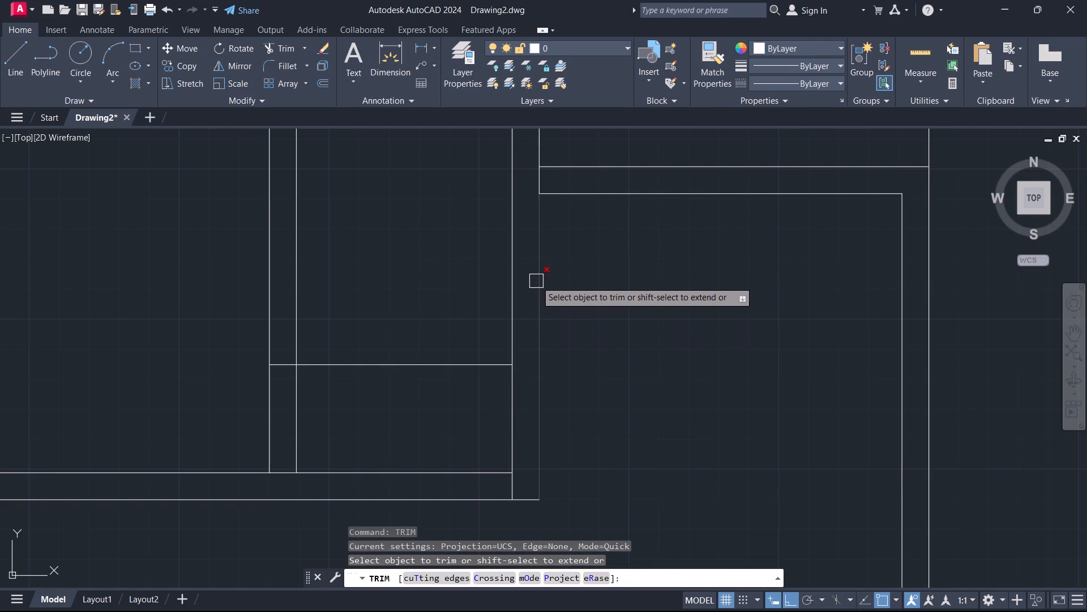
pyautogui.moveTo(424, 322); pyautogui.dragTo(245, 416)
pyautogui.rightClick(245, 413)
pyautogui.click(280, 434)
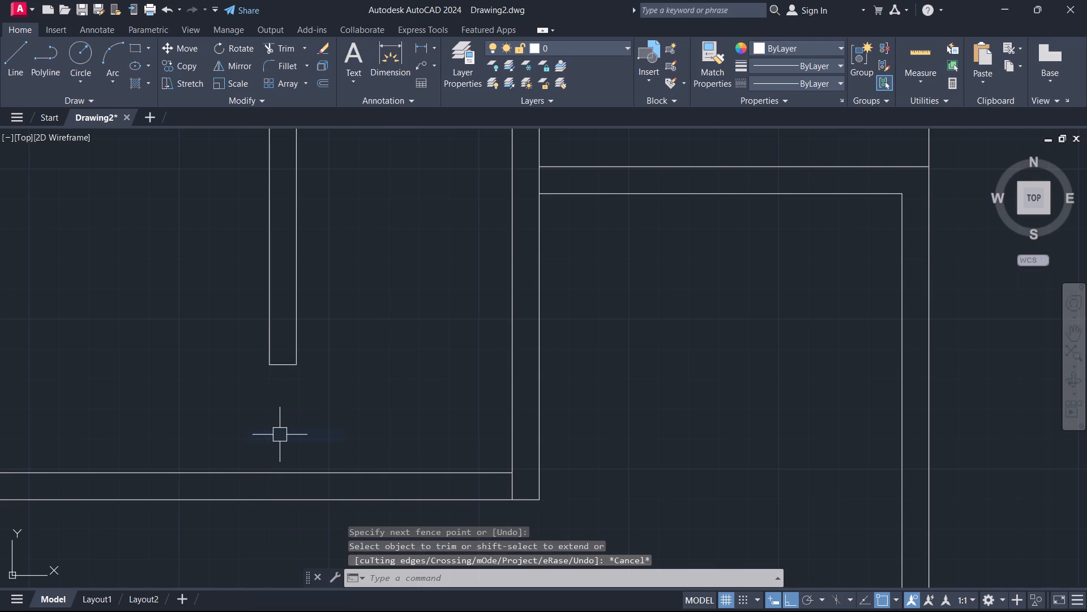
# Trim the inner vertical wall line where it crosses the bottom wall at the narrow middle room's lower-right corner.
pyautogui.scroll(1, 531, 501)
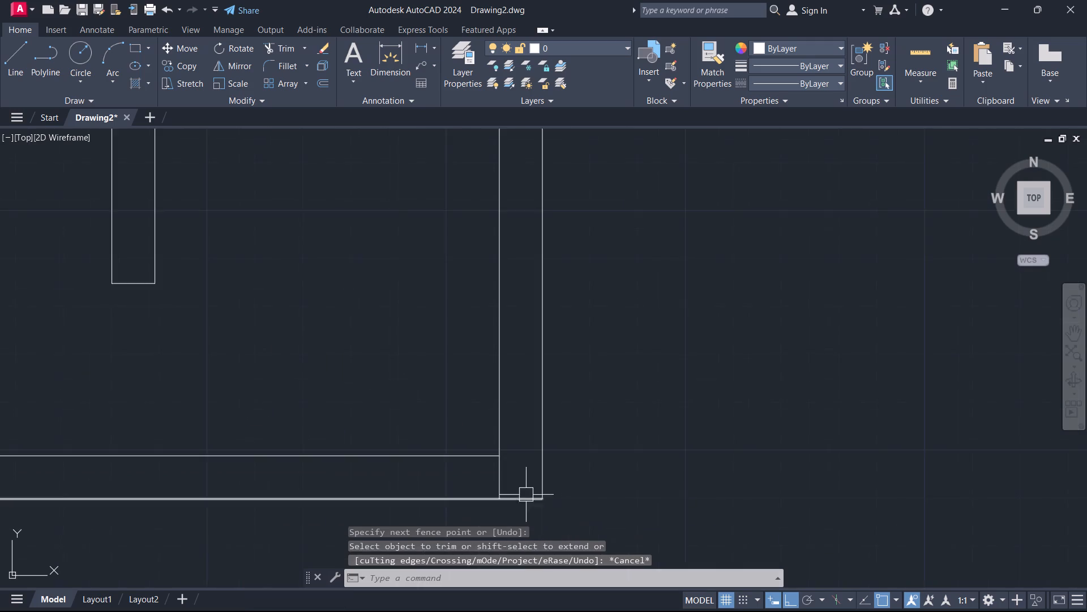
pyautogui.scroll(1, 525, 494)
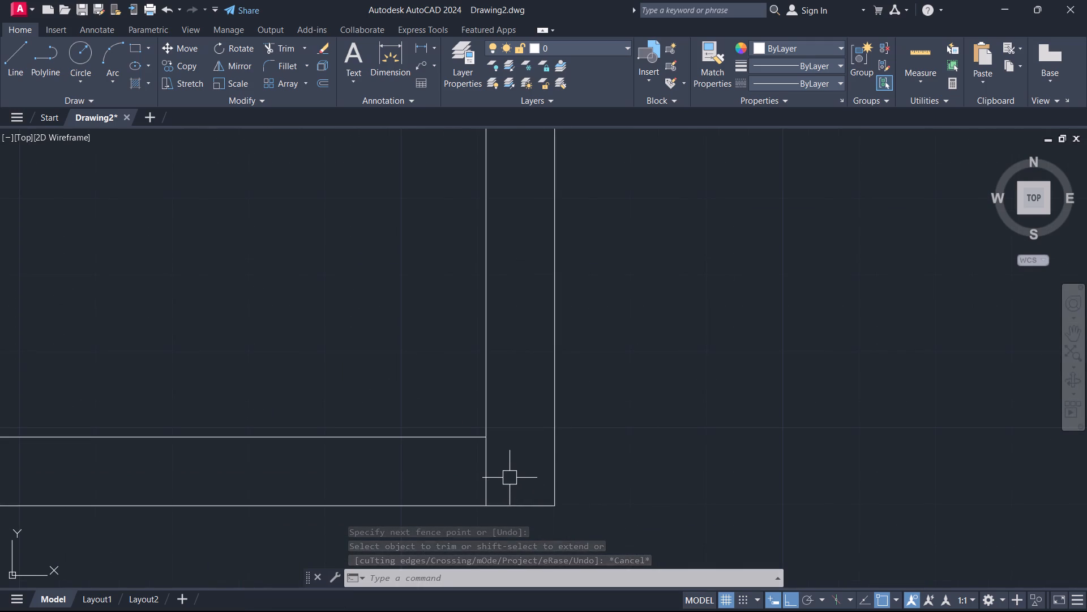
pyautogui.rightClick(510, 478)
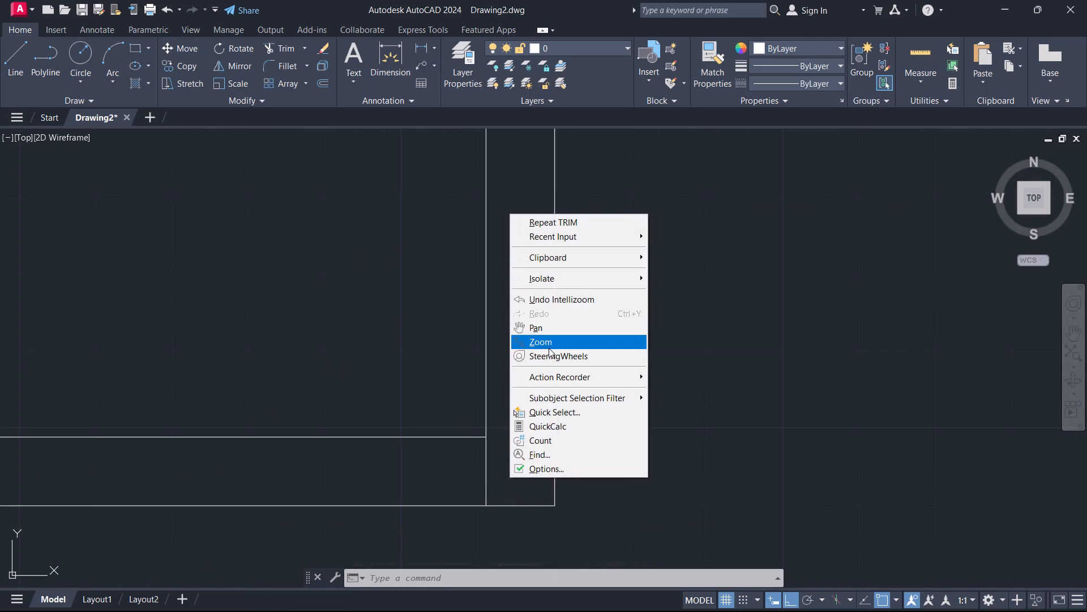
pyautogui.click(565, 240)
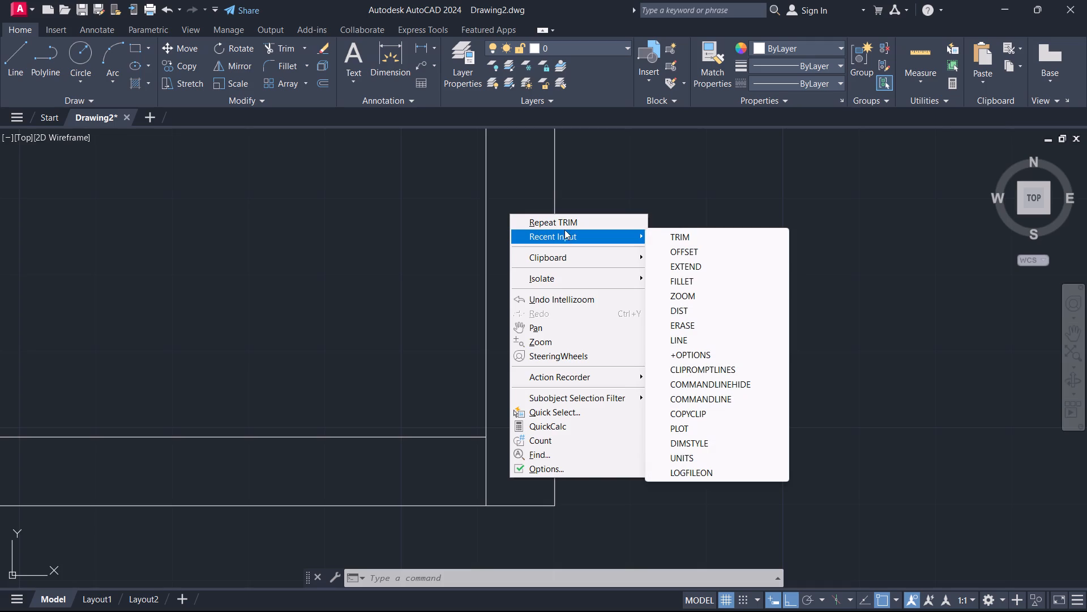
pyautogui.click(566, 223)
pyautogui.click(488, 477)
pyautogui.rightClick(450, 441)
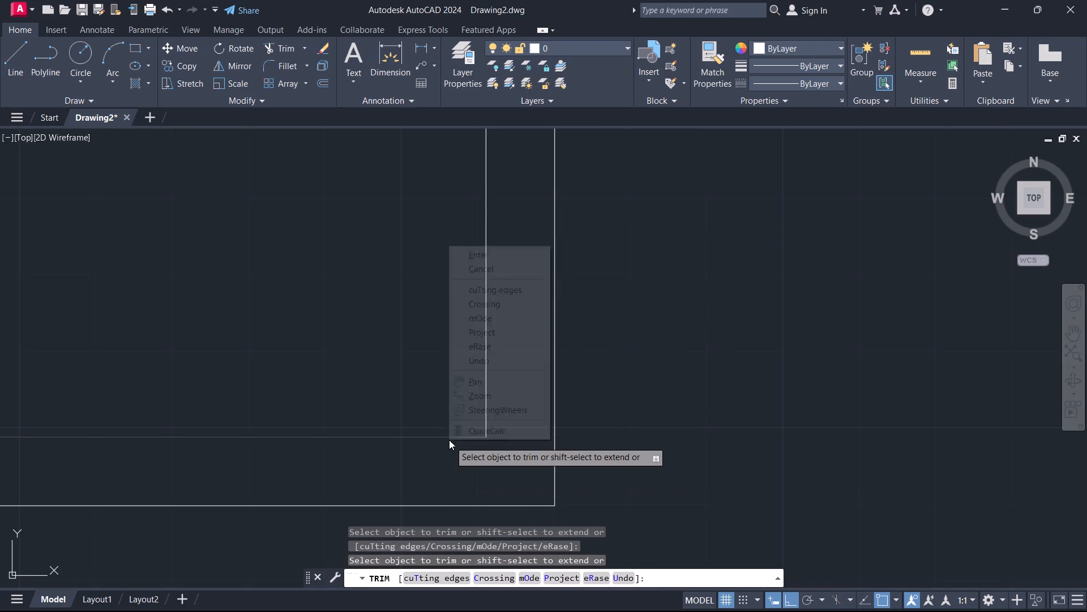
pyautogui.click(485, 266)
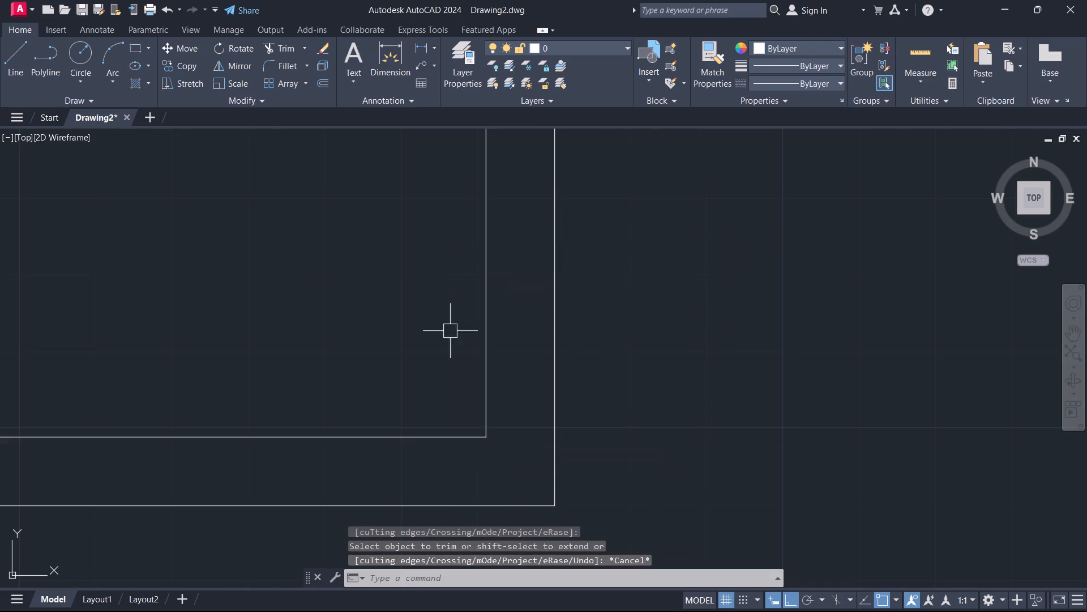
# Offset the narrow room's outer right wall line 3' right into the adjoining room to mark an opening in that room's top wall.
pyautogui.scroll(-1, 433, 359)
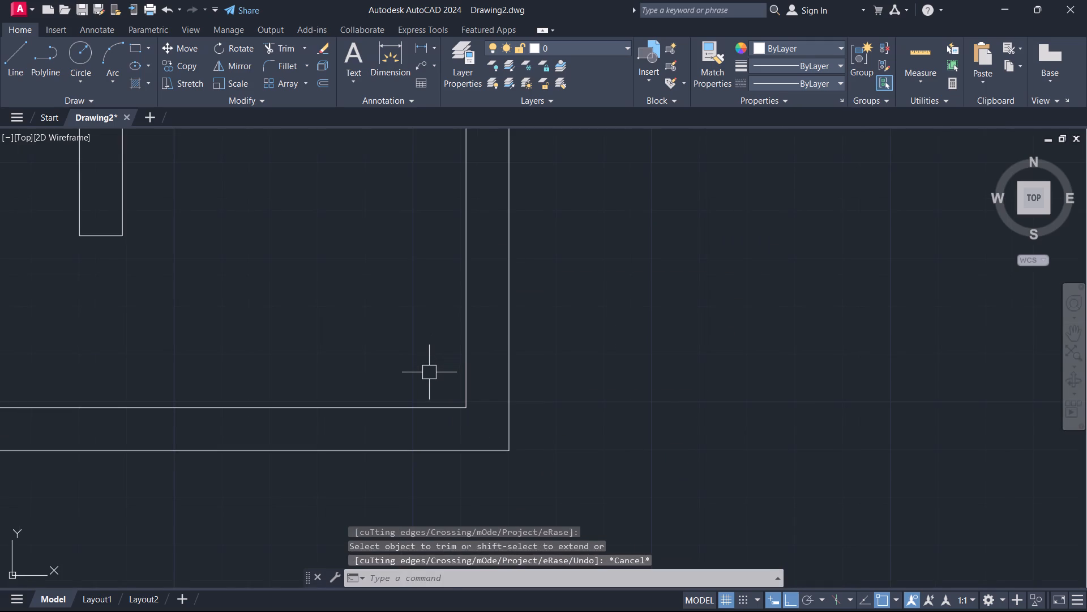
pyautogui.scroll(-1, 429, 372)
pyautogui.moveTo(438, 386); pyautogui.dragTo(361, 493, button='middle')
pyautogui.scroll(-2, 331, 521)
pyautogui.scroll(1, 354, 441)
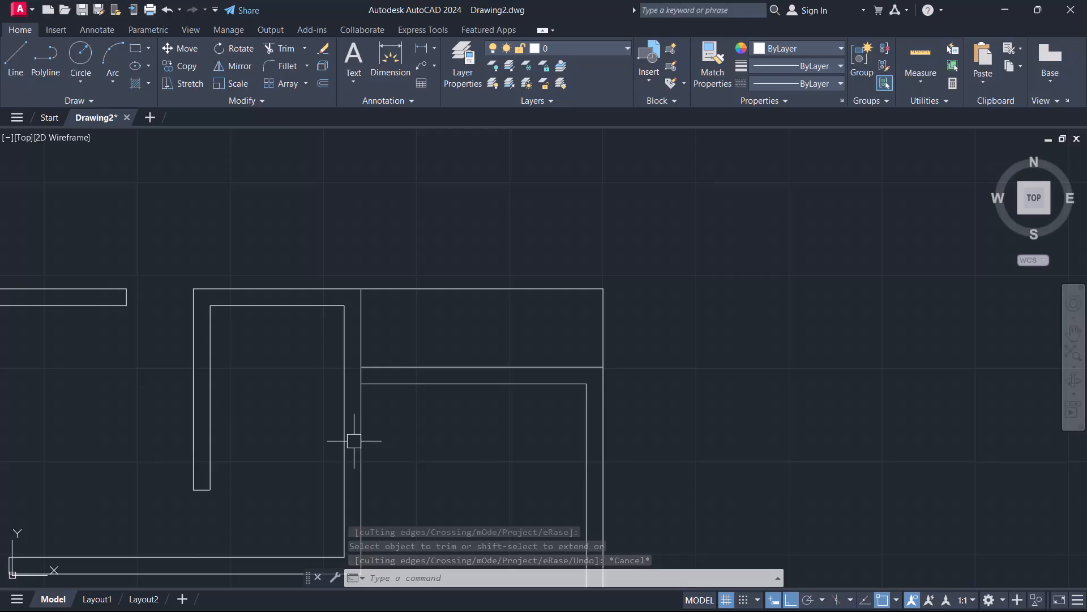
pyautogui.scroll(1, 363, 443)
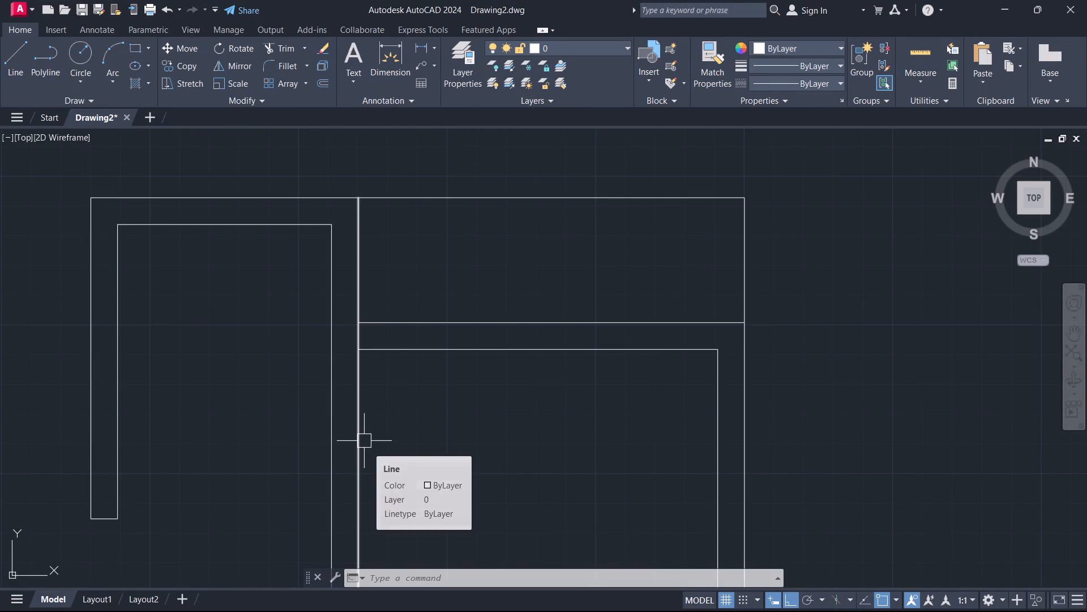
pyautogui.write("o 3'")
pyautogui.press('Return')
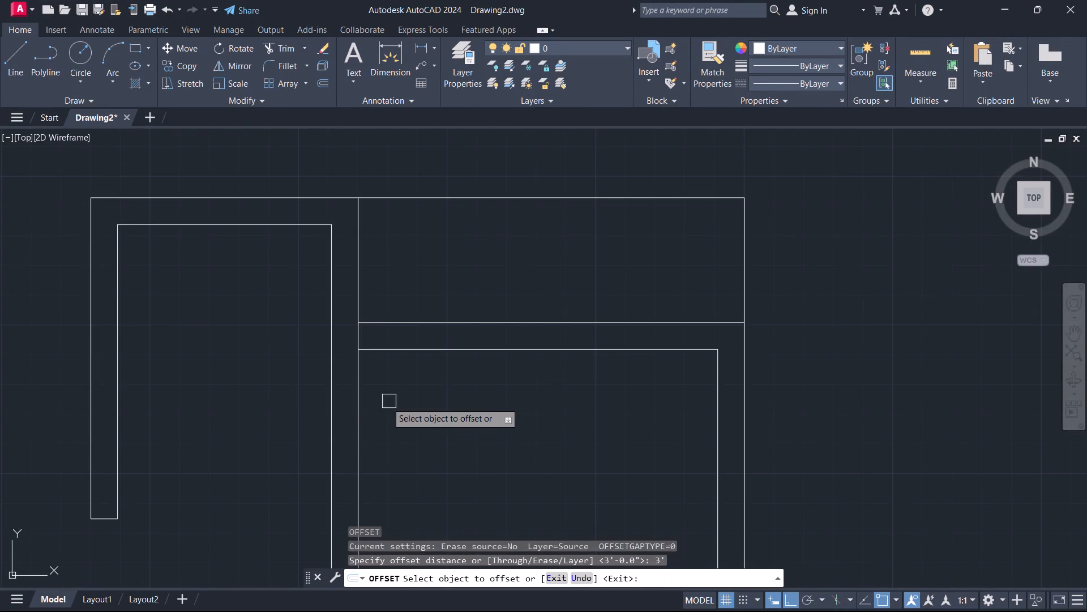
pyautogui.click(360, 429)
pyautogui.click(414, 422)
pyautogui.rightClick(414, 422)
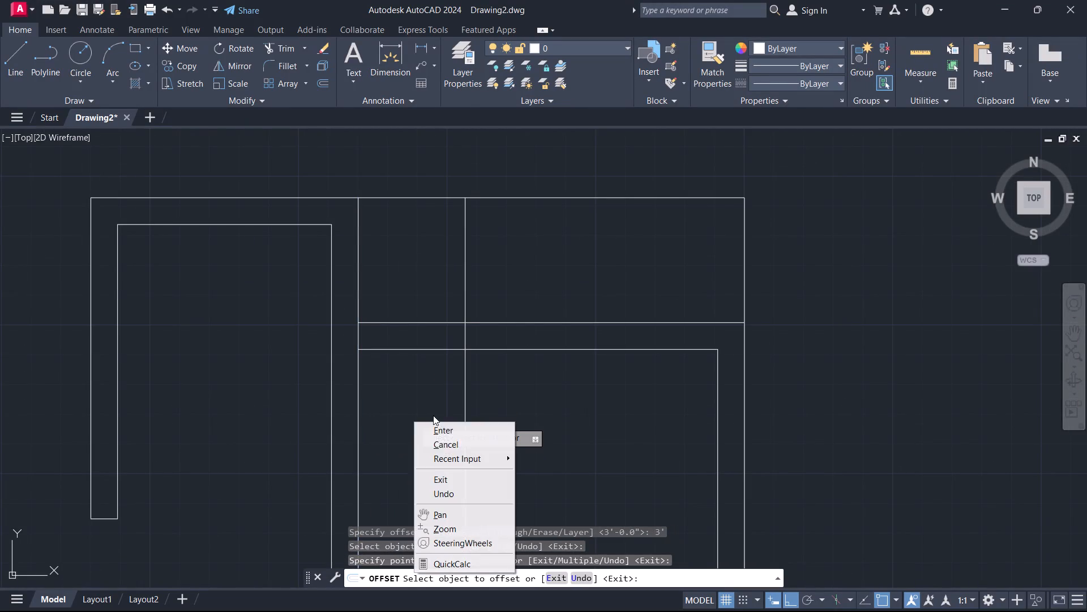
pyautogui.click(445, 456)
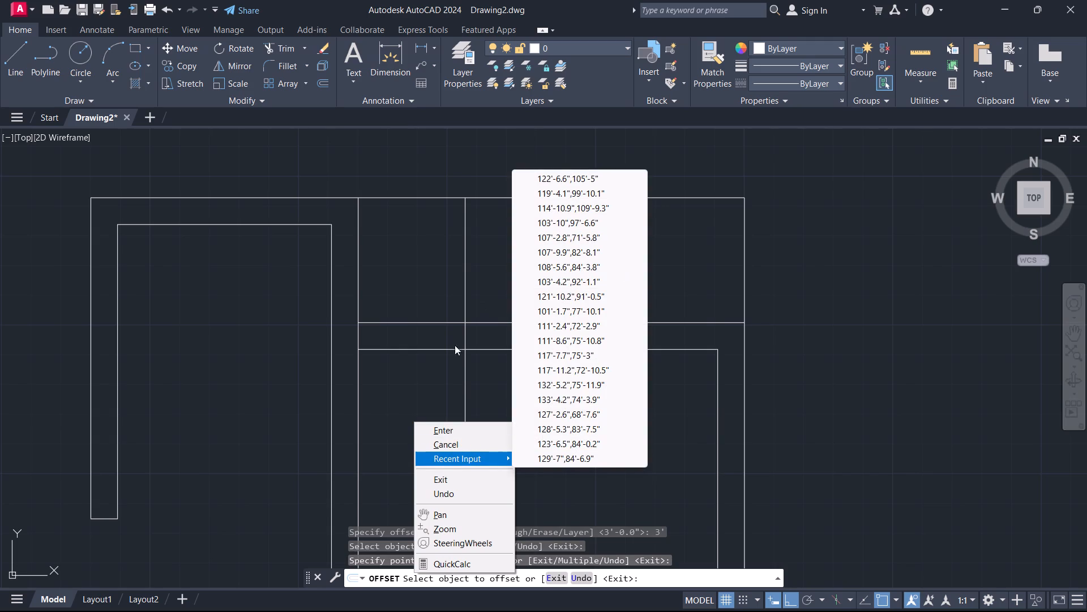
pyautogui.click(470, 449)
# Trim the offset line and both top wall lines beside the narrow room to cut the 3' opening into the upper-right room.
pyautogui.rightClick(500, 305)
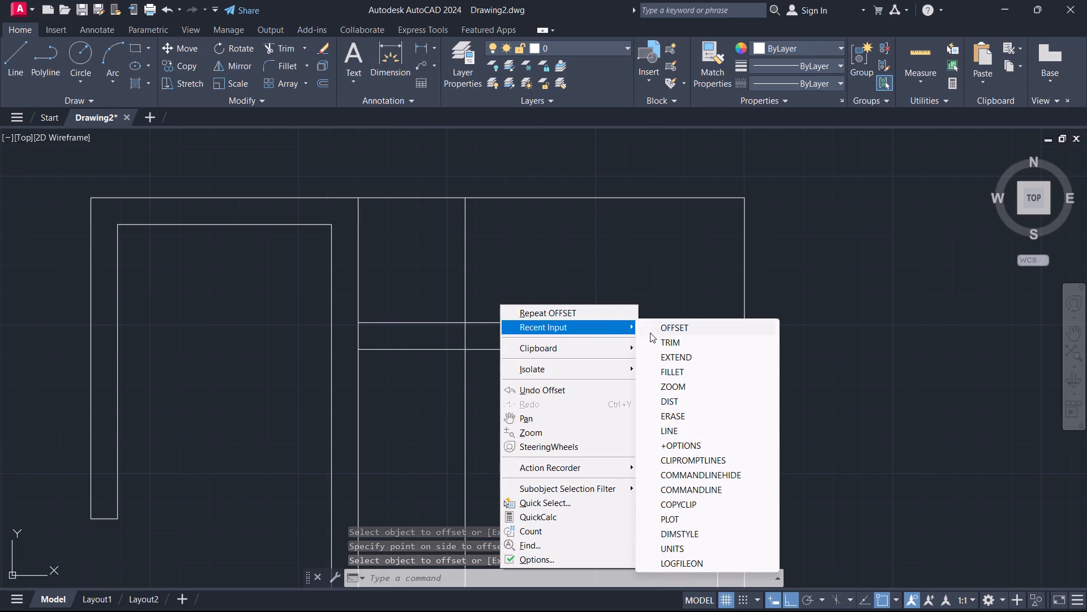
pyautogui.click(661, 342)
pyautogui.moveTo(489, 427); pyautogui.dragTo(408, 433)
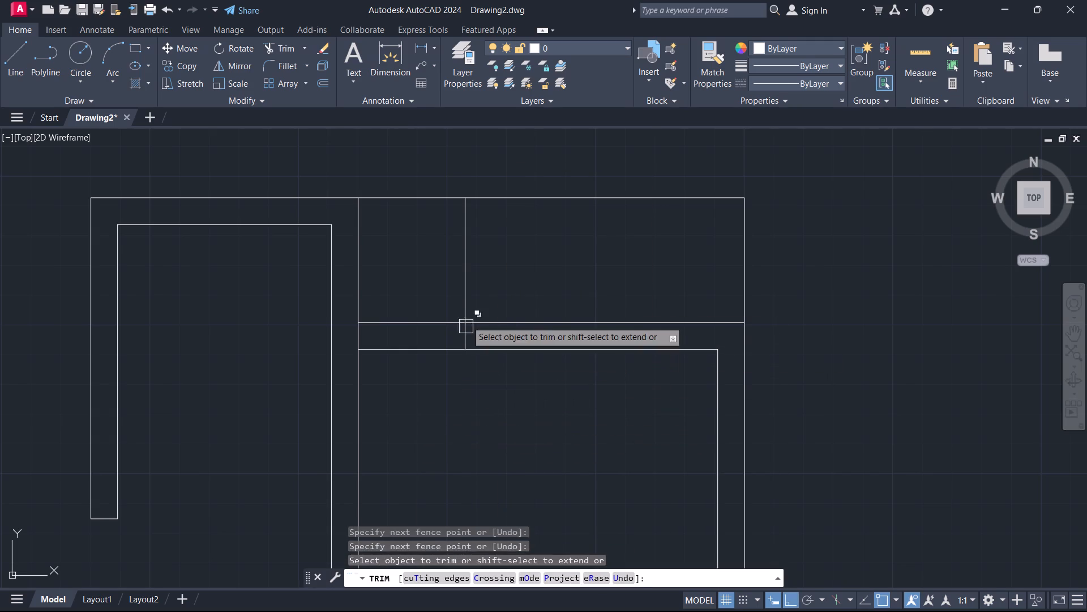
pyautogui.moveTo(487, 275); pyautogui.dragTo(435, 282)
pyautogui.moveTo(430, 276); pyautogui.dragTo(427, 406)
pyautogui.scroll(-3, 427, 406)
pyautogui.moveTo(433, 423); pyautogui.dragTo(539, 296, button='middle')
pyautogui.rightClick(539, 296)
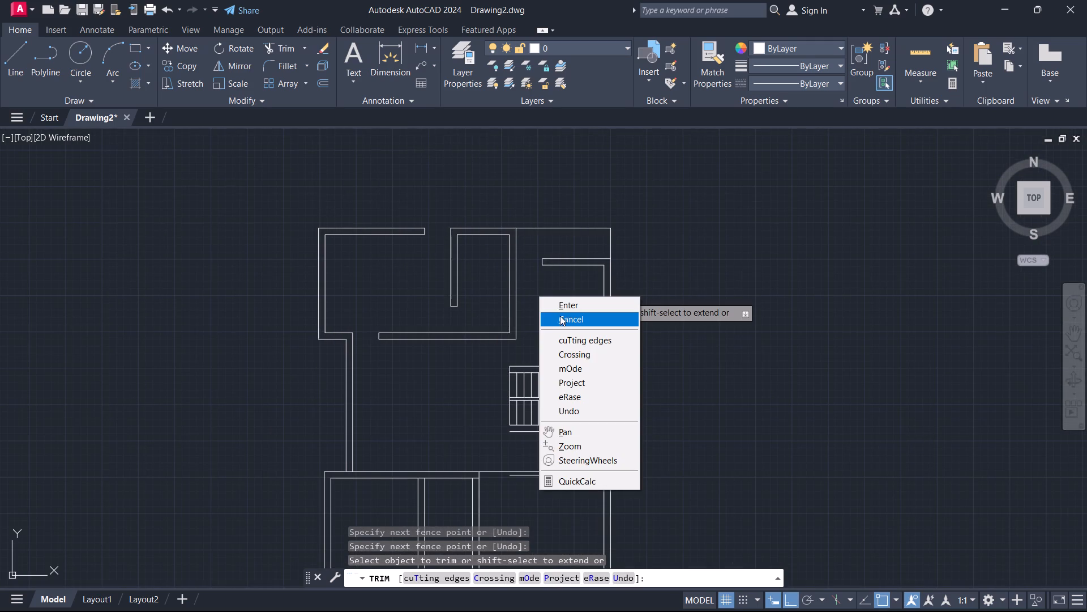
pyautogui.click(565, 320)
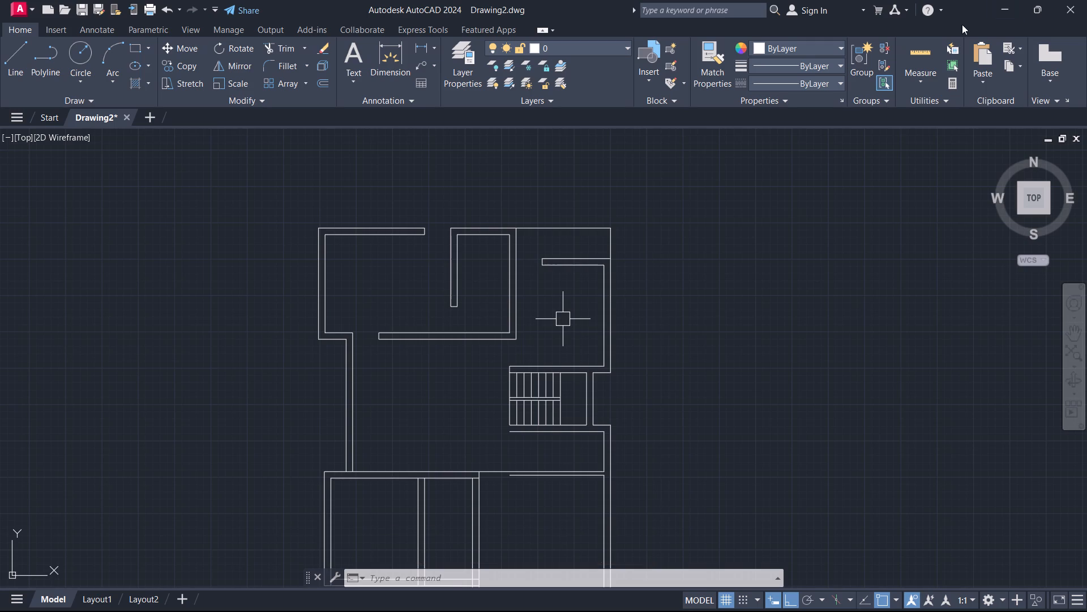
# Offset the outer right wall line of the lower-left rooms 3' right to mark an opening below the staircase.
pyautogui.moveTo(368, 371); pyautogui.dragTo(371, 436, button='middle')
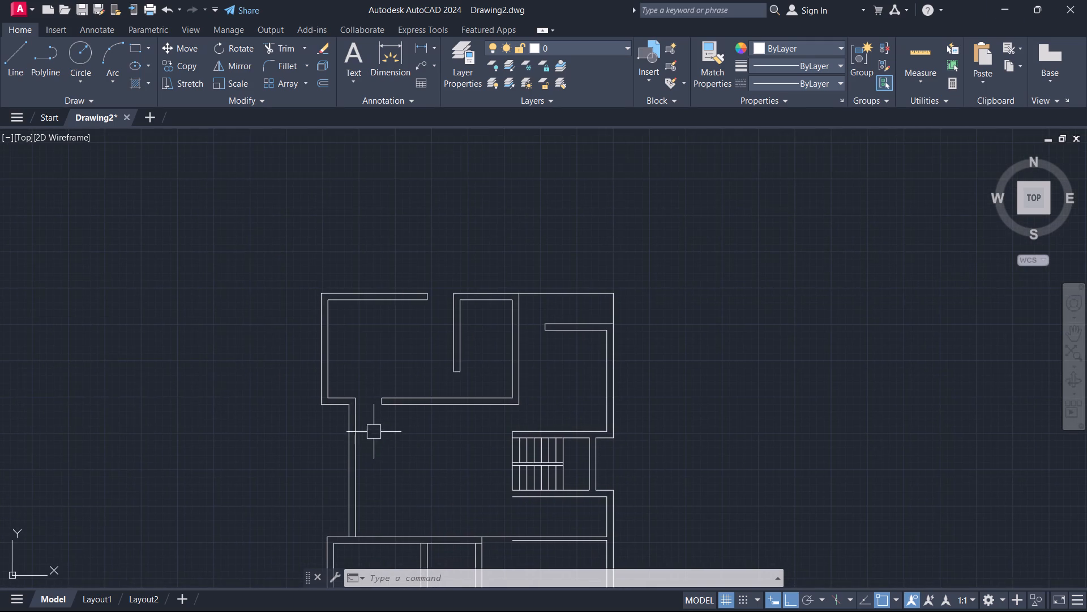
pyautogui.scroll(-1, 387, 418)
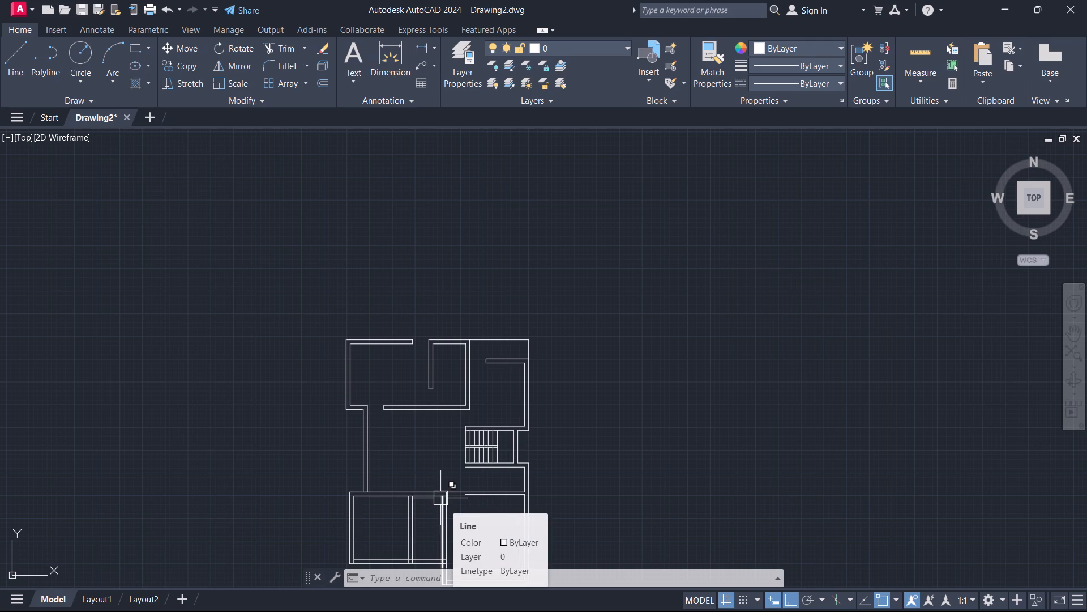
pyautogui.moveTo(426, 475); pyautogui.dragTo(370, 424, button='middle')
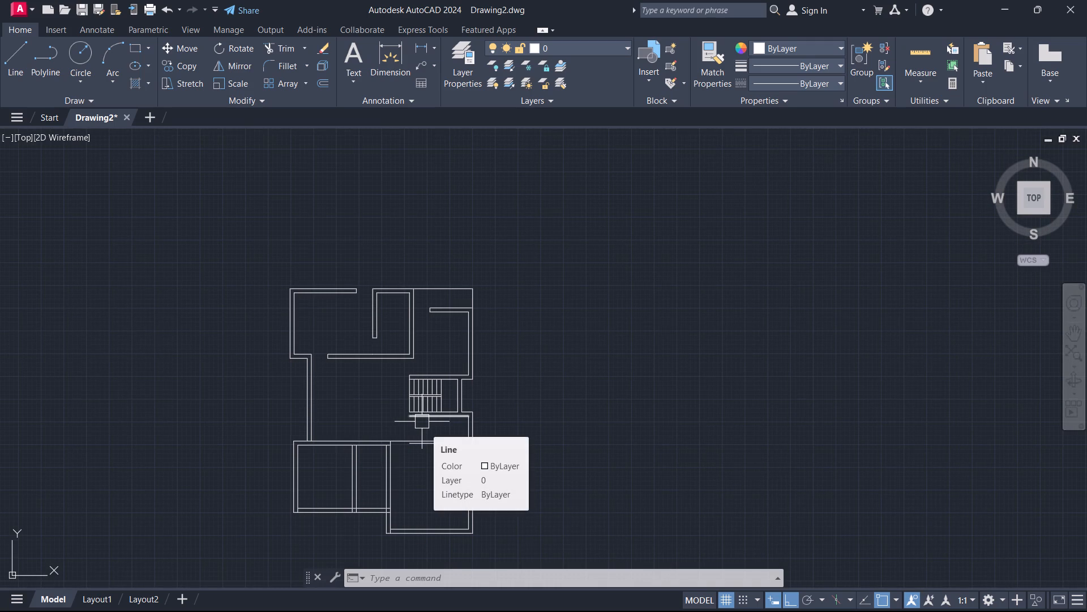
pyautogui.scroll(3, 438, 405)
pyautogui.scroll(-1, 389, 461)
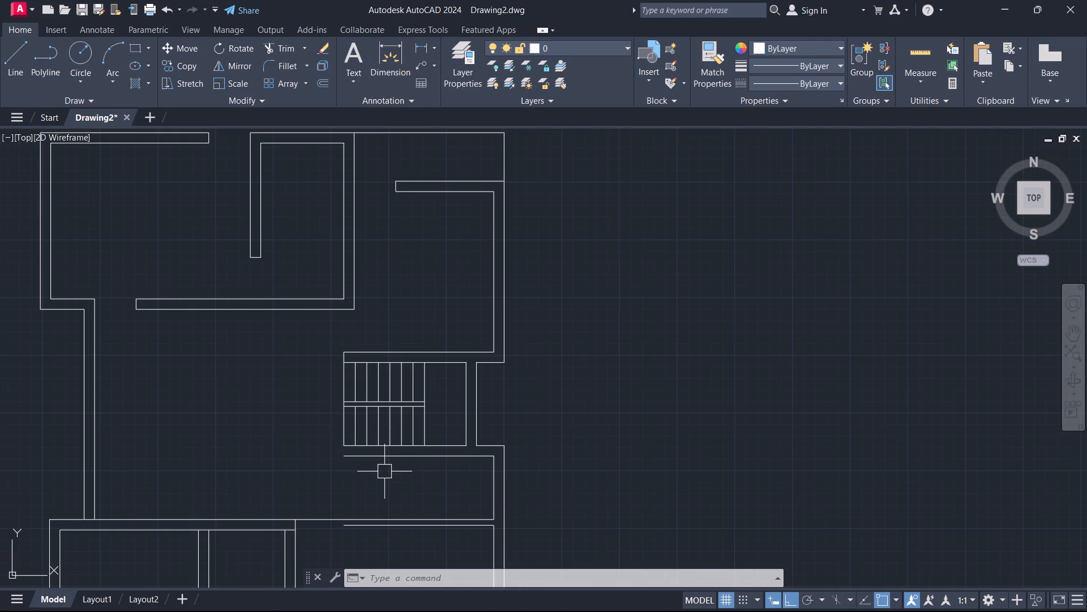
pyautogui.moveTo(362, 494); pyautogui.dragTo(403, 405, button='middle')
pyautogui.scroll(1, 401, 440)
pyautogui.write('o')
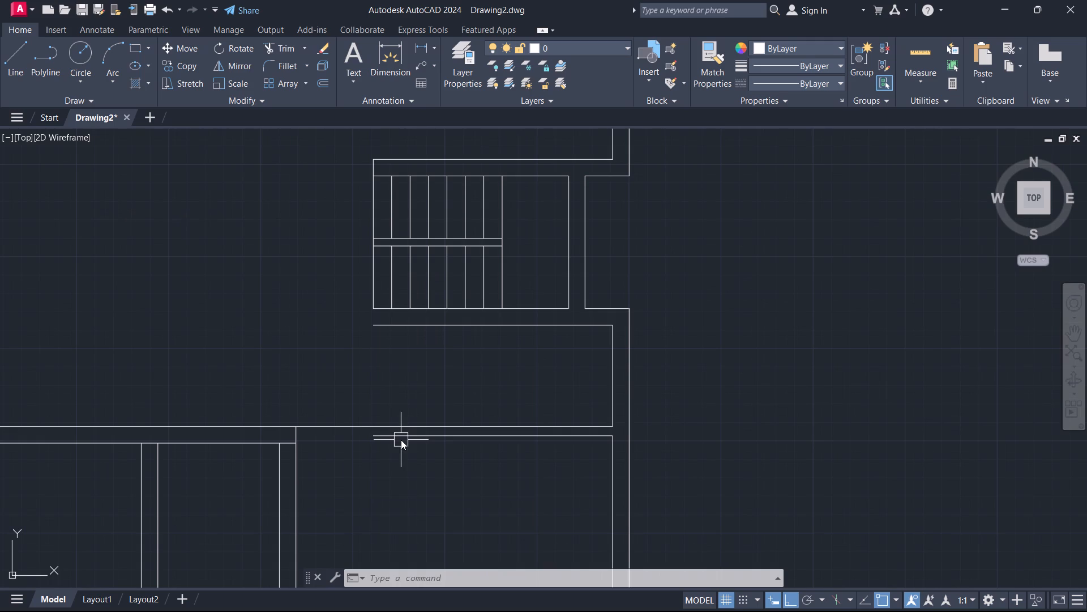
pyautogui.press('space')
pyautogui.write("3'")
pyautogui.press('Return')
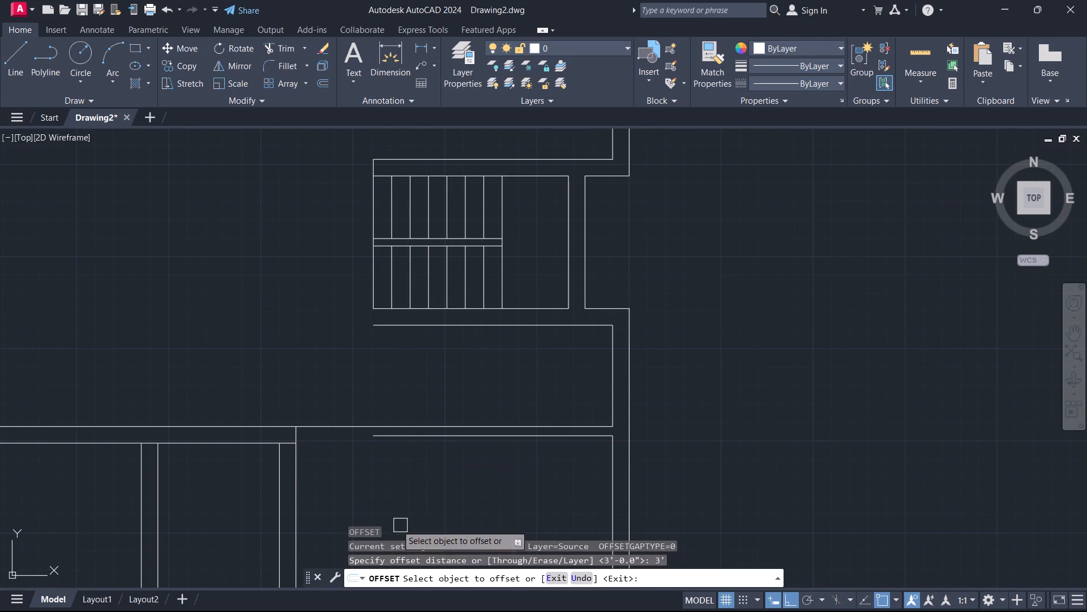
pyautogui.click(296, 470)
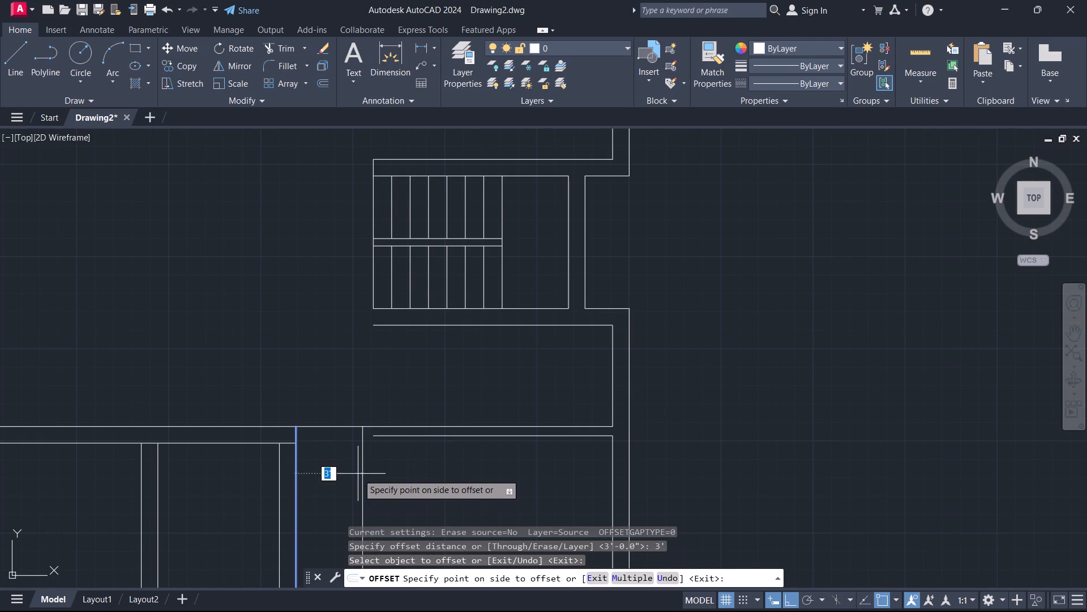
pyautogui.click(358, 474)
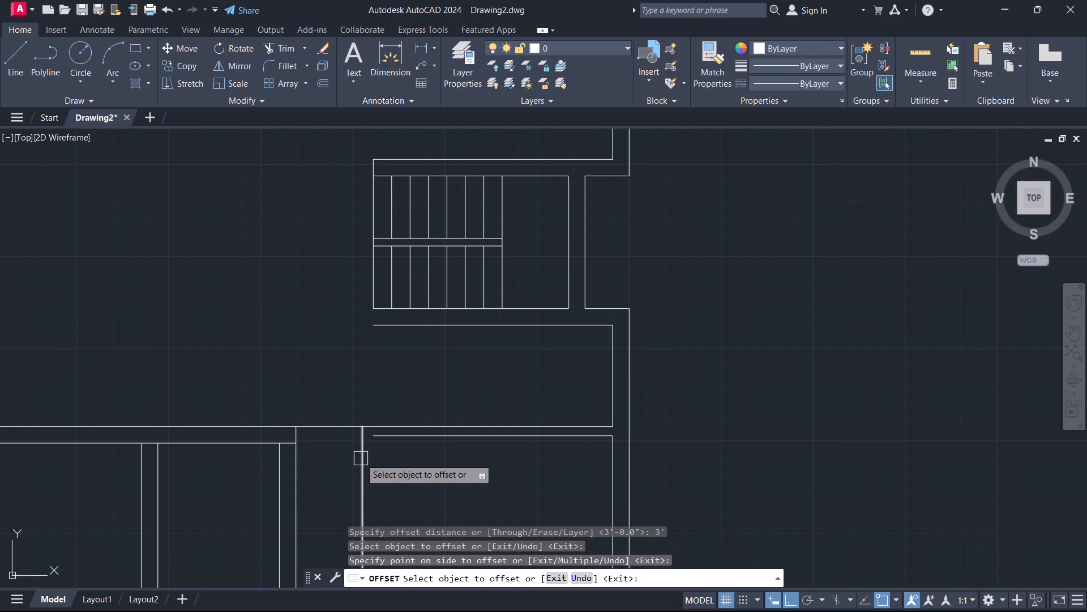
pyautogui.scroll(1, 361, 458)
pyautogui.moveTo(361, 458); pyautogui.dragTo(360, 470, button='middle')
pyautogui.scroll(1, 358, 423)
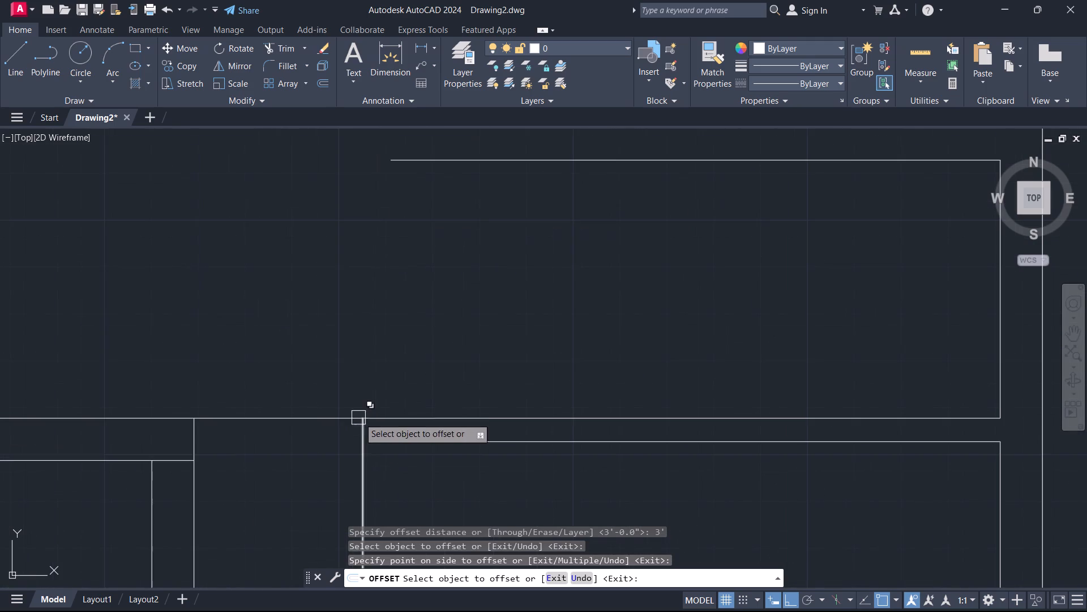
pyautogui.press('`')
pyautogui.press('Escape')
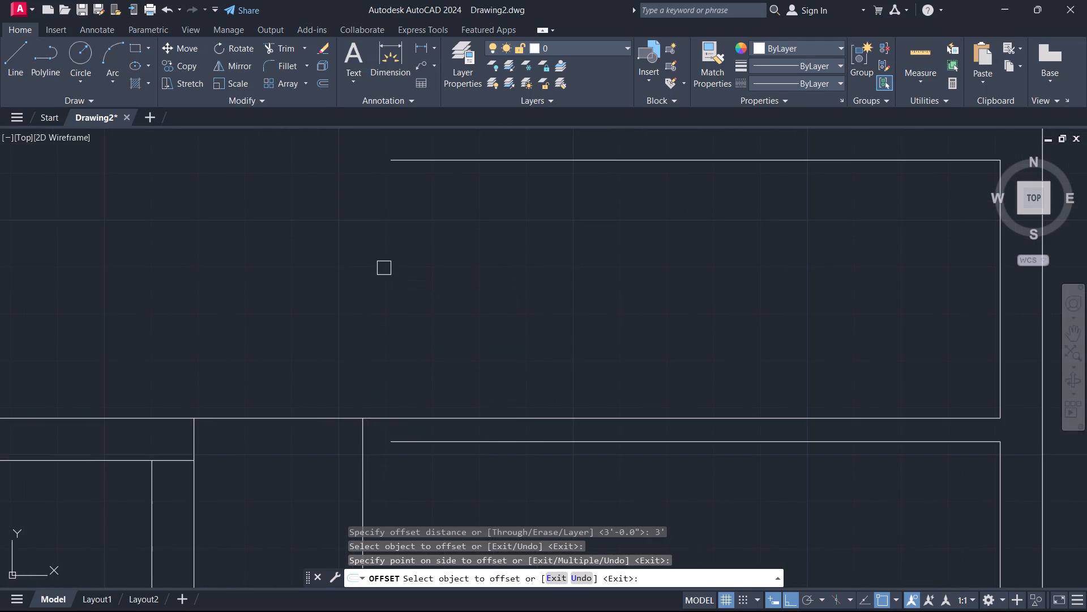
# Draw a vertical line about 1'-11" upward from the left end of the lower wall line below the staircase.
pyautogui.press('l')
pyautogui.press('space')
pyautogui.click(392, 439)
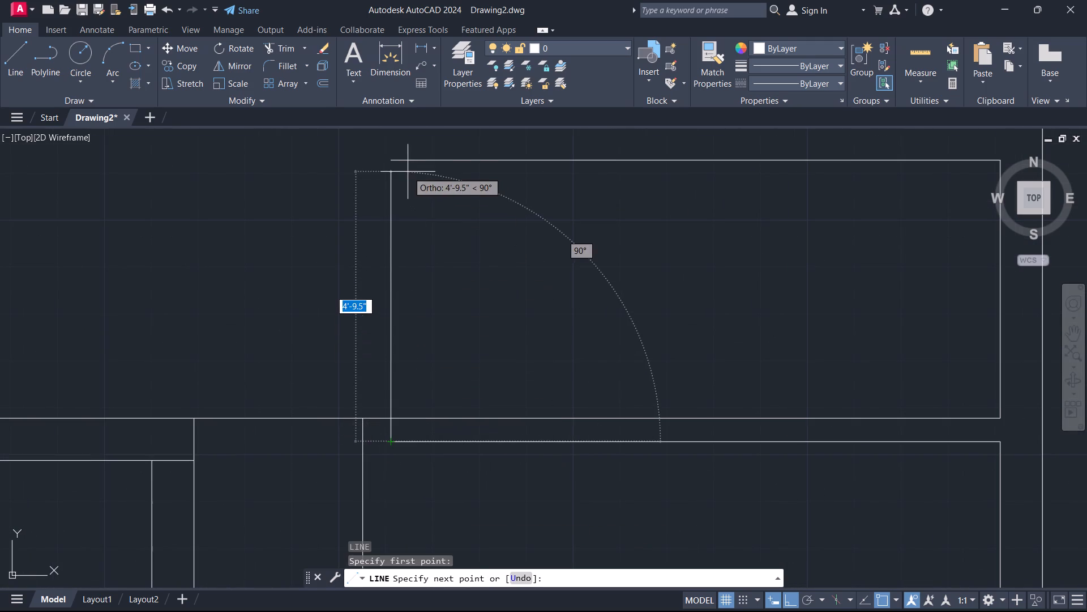
pyautogui.scroll(-2, 395, 176)
pyautogui.moveTo(405, 211); pyautogui.dragTo(402, 326, button='middle')
pyautogui.scroll(1, 391, 345)
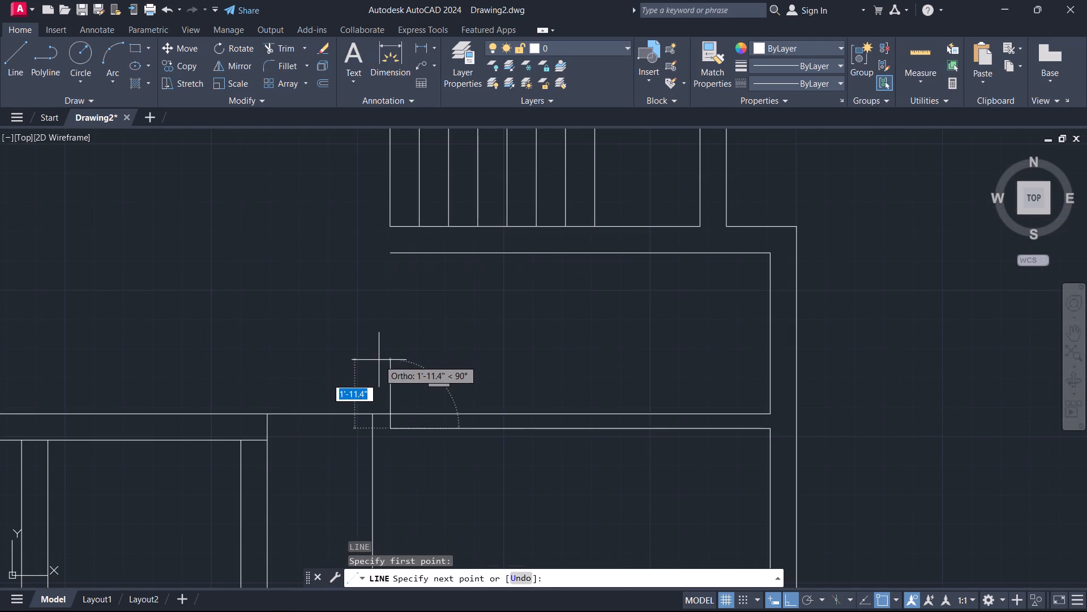
pyautogui.click(379, 360)
pyautogui.press('Escape')
# Trim the part of the new vertical line that projects above the wall below the staircase.
pyautogui.write('tr')
pyautogui.press('space')
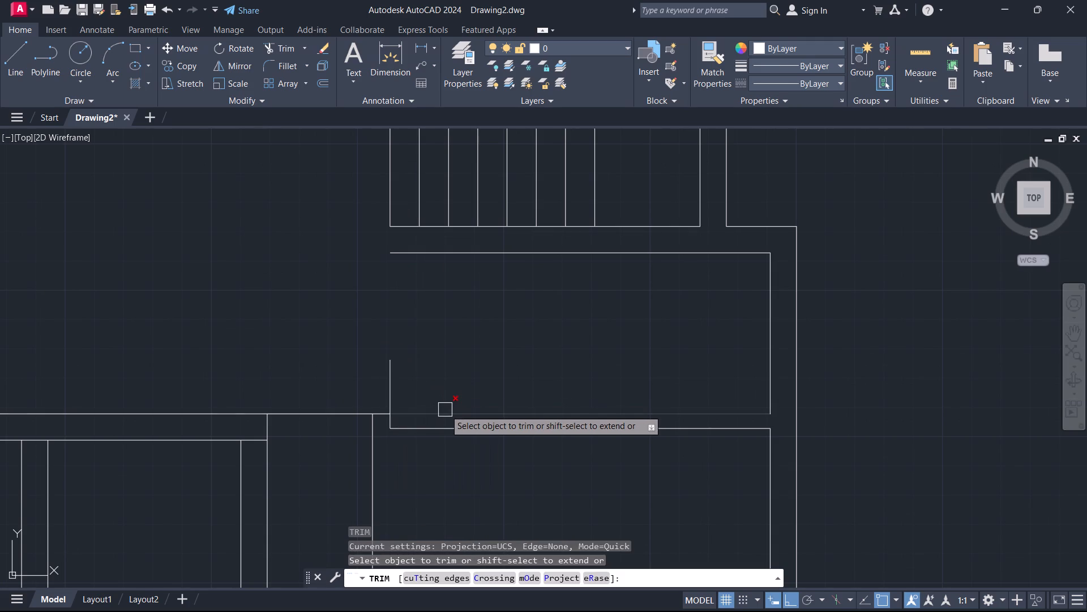
pyautogui.moveTo(426, 391); pyautogui.dragTo(414, 389)
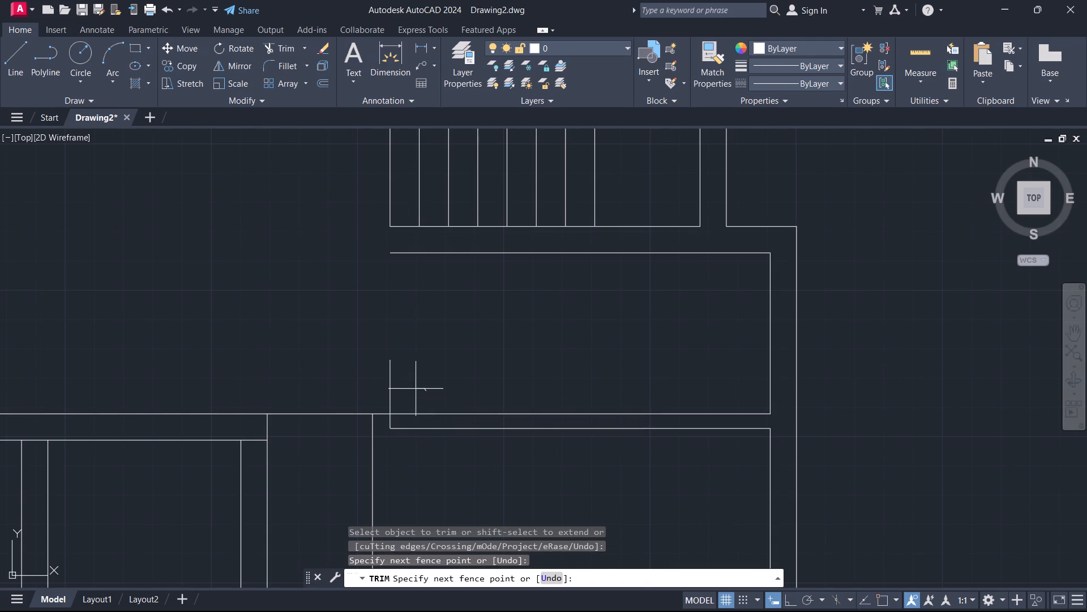
pyautogui.moveTo(414, 389); pyautogui.dragTo(371, 382)
# Trim the wall line and remove the offset line between the capped wall end and the lower-left rooms' outer corner to clear the opening.
pyautogui.scroll(2, 379, 449)
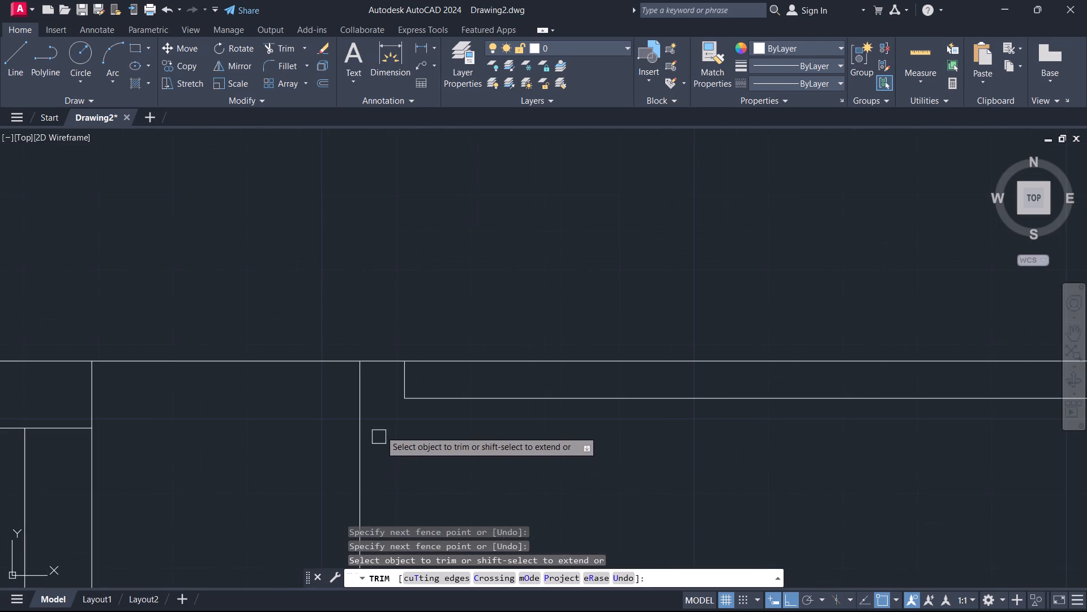
pyautogui.moveTo(384, 416); pyautogui.dragTo(382, 405)
pyautogui.moveTo(374, 314); pyautogui.dragTo(385, 377)
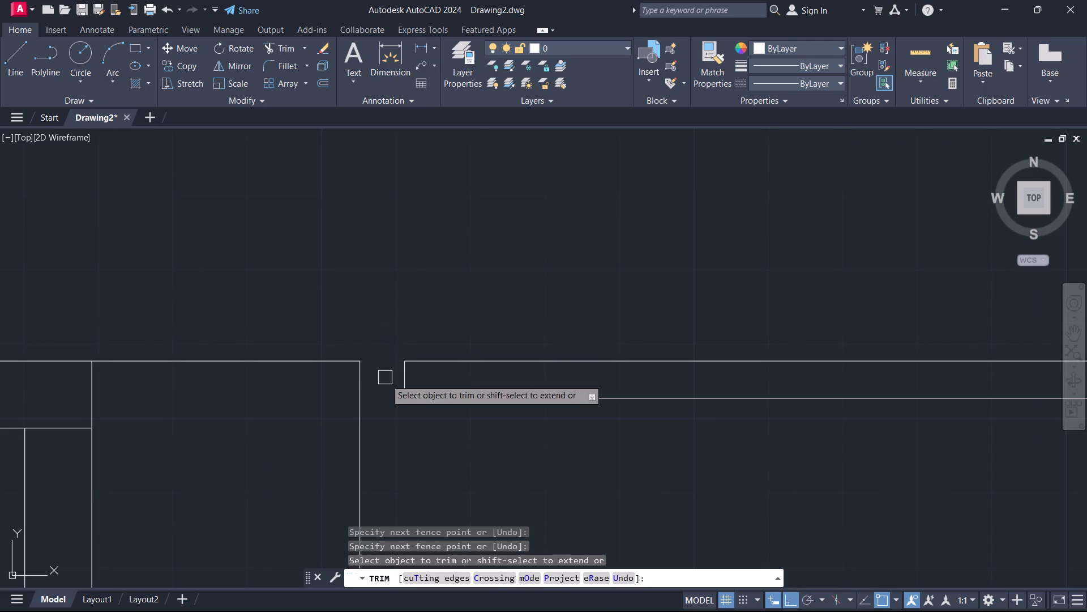
pyautogui.scroll(-4, 372, 427)
pyautogui.scroll(1, 367, 475)
pyautogui.moveTo(367, 475); pyautogui.dragTo(329, 359, button='middle')
pyautogui.click(335, 360)
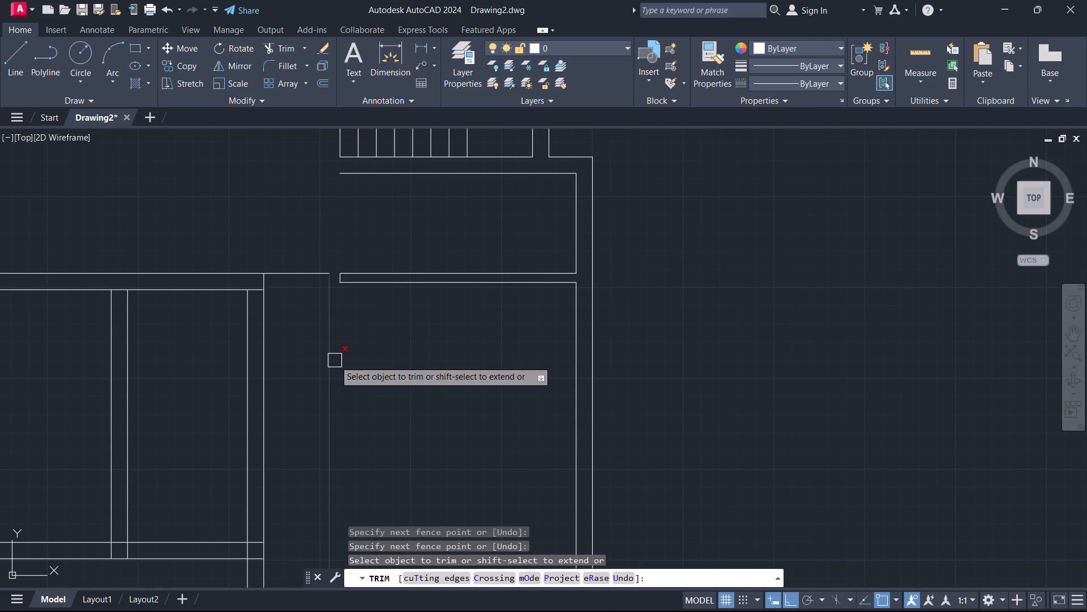
pyautogui.moveTo(290, 288); pyautogui.dragTo(291, 229)
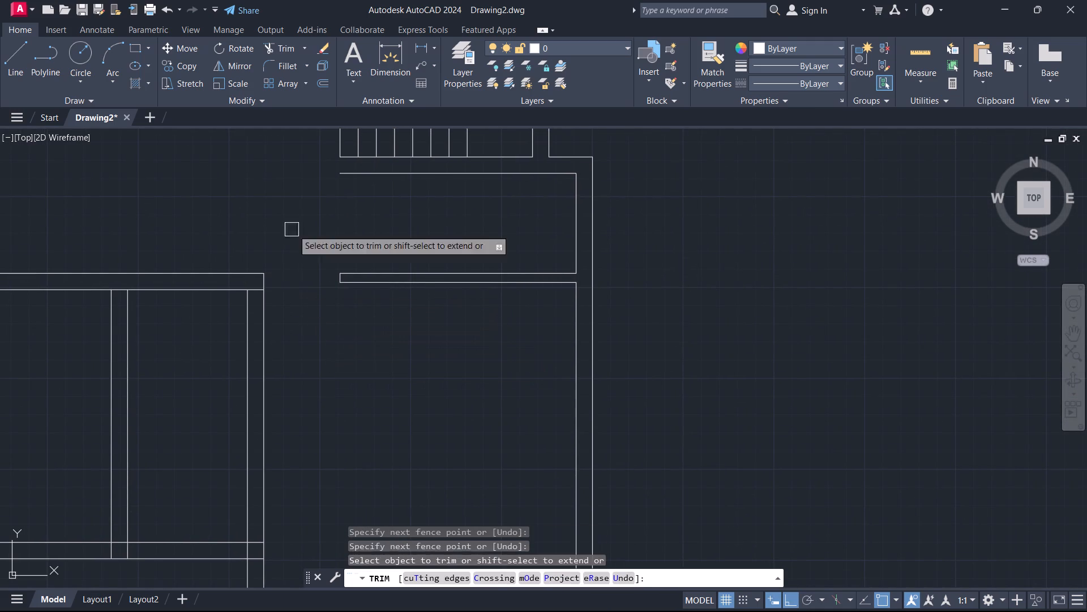
# Trim the inner top wall line crossing the right wall at the lower-left rooms' upper-right corner.
pyautogui.scroll(3, 265, 308)
pyautogui.moveTo(250, 294); pyautogui.dragTo(243, 243)
pyautogui.scroll(-3, 243, 243)
pyautogui.moveTo(242, 250); pyautogui.dragTo(371, 297, button='middle')
pyautogui.press('Escape')
pyautogui.scroll(1, 350, 311)
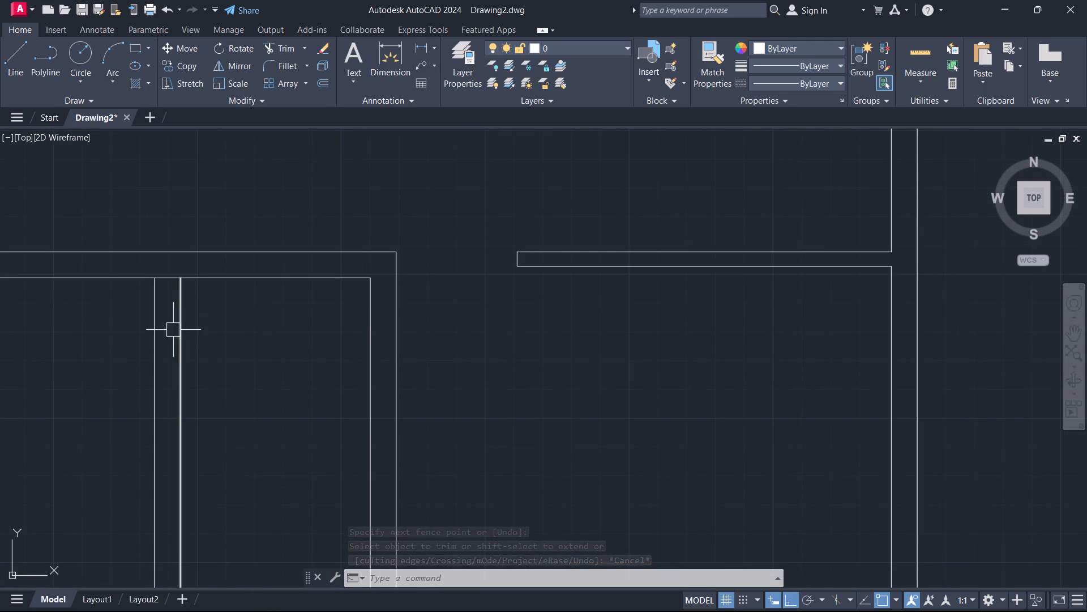
# Extend the left line of the lower-left rooms' partition wall up to the outer top wall line.
pyautogui.write('ex')
pyautogui.press('space')
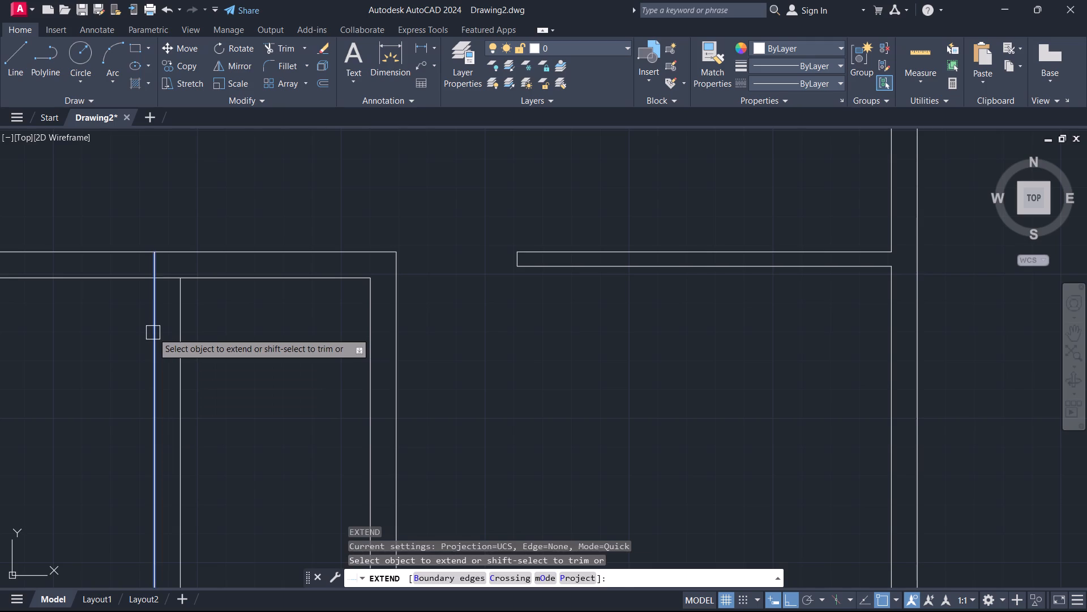
pyautogui.click(153, 333)
pyautogui.press('Escape')
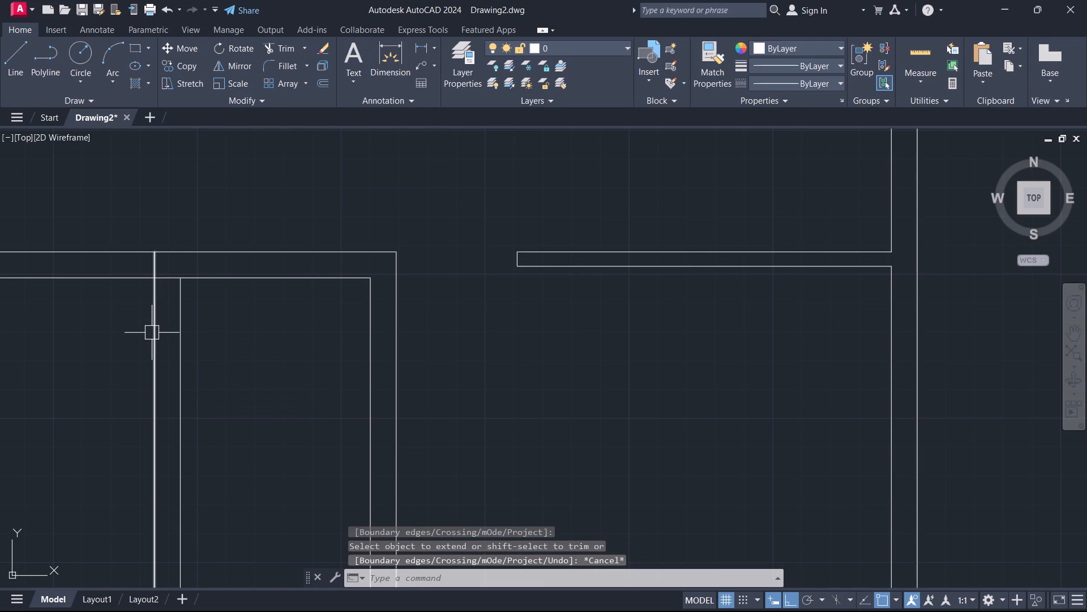
# Offset the partition wall's extended left line 3' to the left, into the larger lower-left room.
pyautogui.write('o')
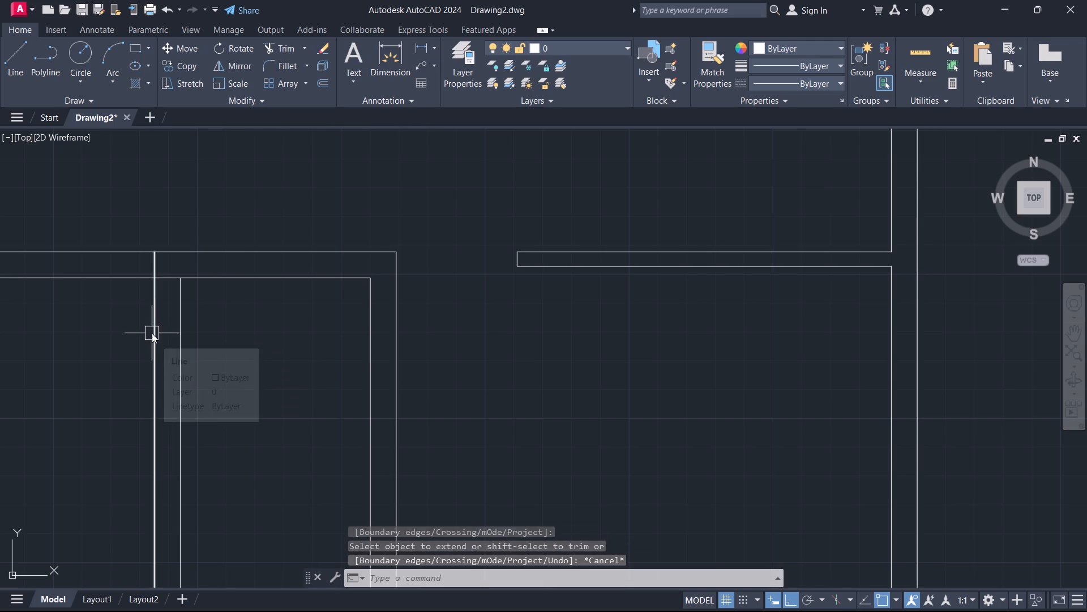
pyautogui.press('space')
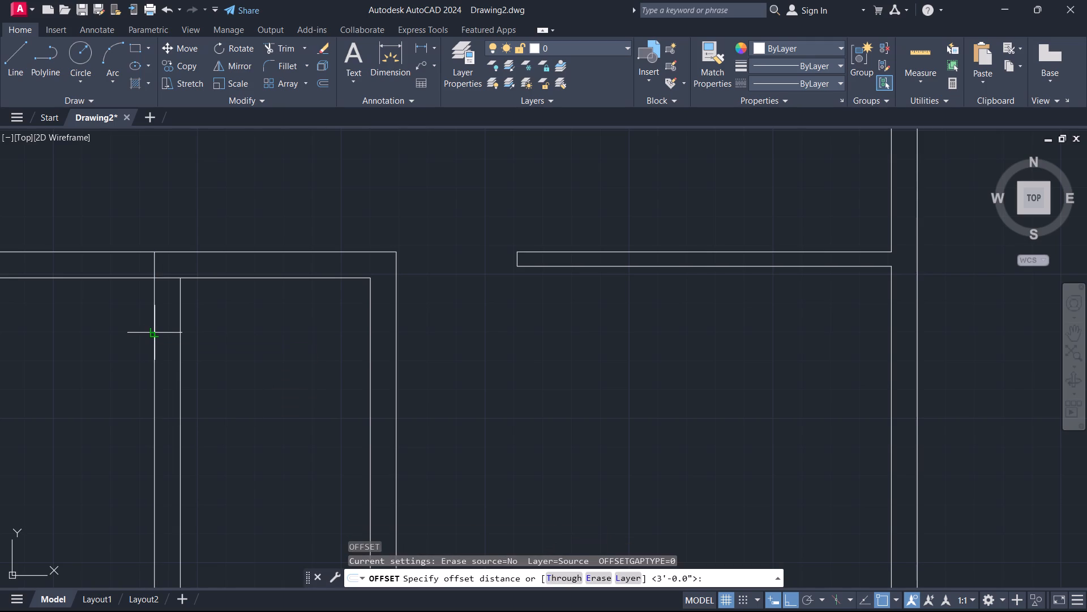
pyautogui.write("3'")
pyautogui.press('Return')
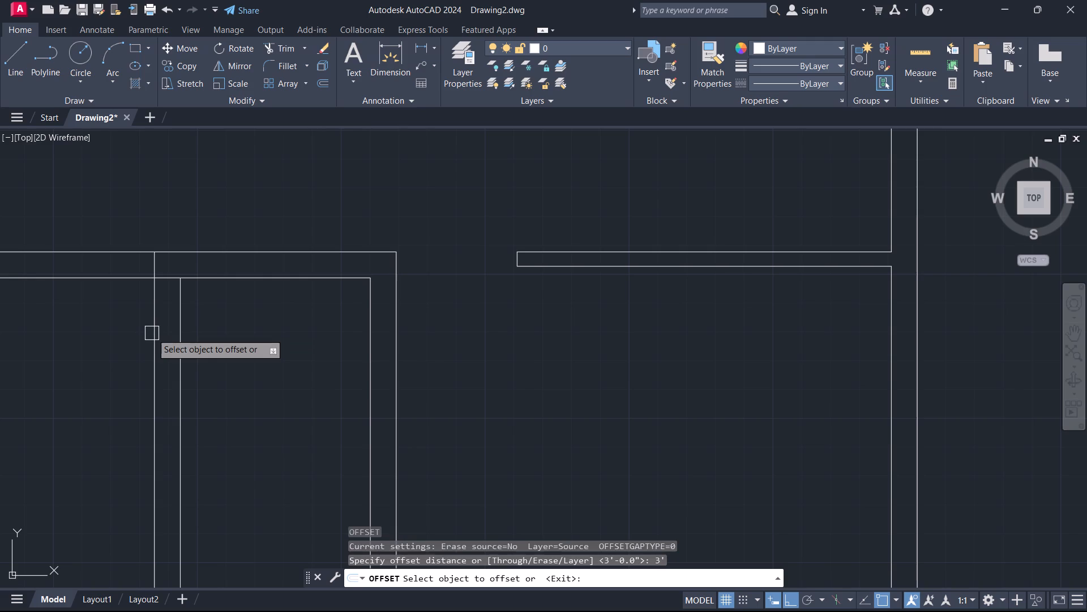
pyautogui.click(152, 333)
pyautogui.click(41, 344)
pyautogui.moveTo(23, 364); pyautogui.dragTo(64, 394, button='middle')
pyautogui.scroll(-1, 23, 364)
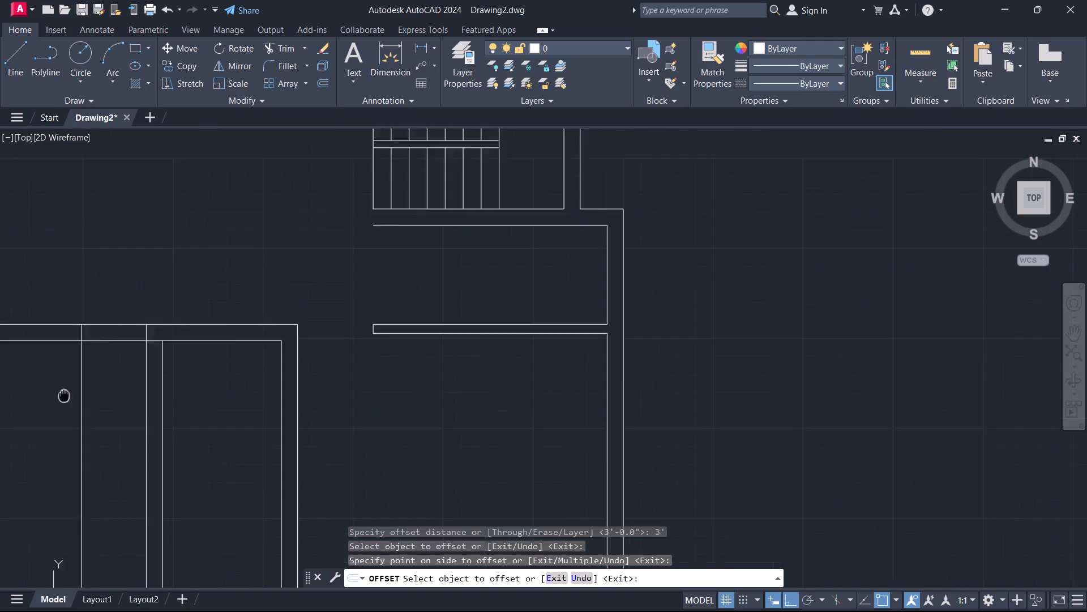
pyautogui.moveTo(64, 394); pyautogui.dragTo(169, 407, button='middle')
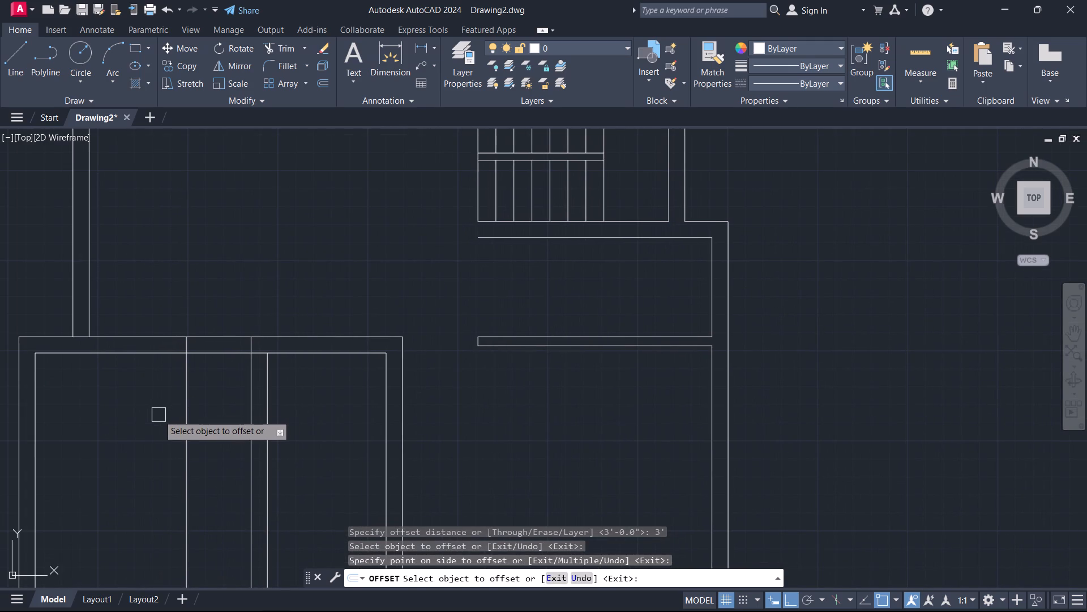
pyautogui.press('Escape')
# Trim the offset line below the top wall and both wall lines between the two jambs to cut the 3' door opening.
pyautogui.write('tr')
pyautogui.press('space')
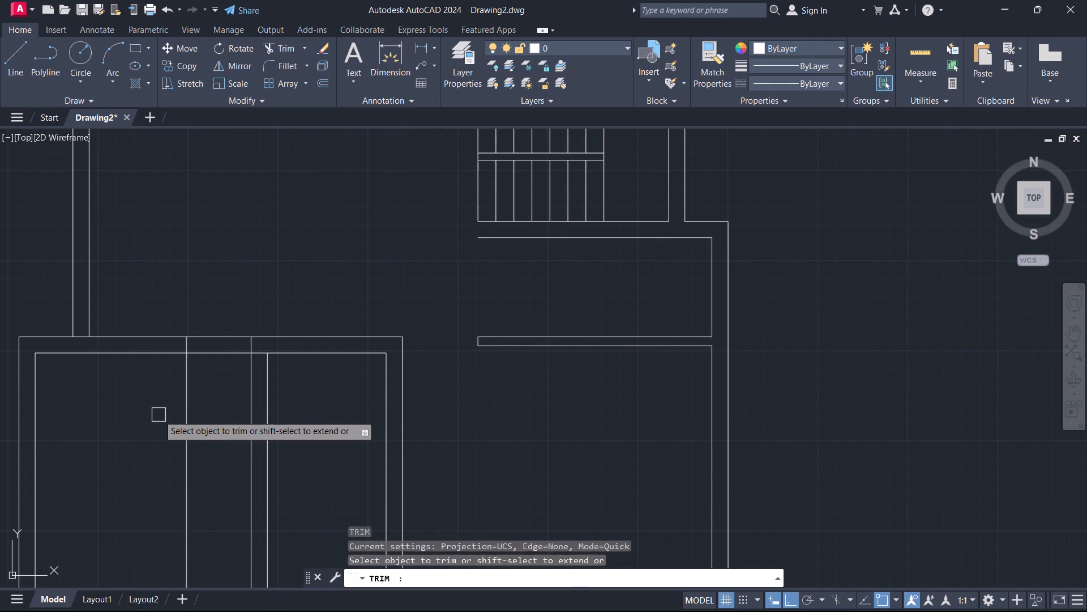
pyautogui.moveTo(164, 456); pyautogui.dragTo(223, 470)
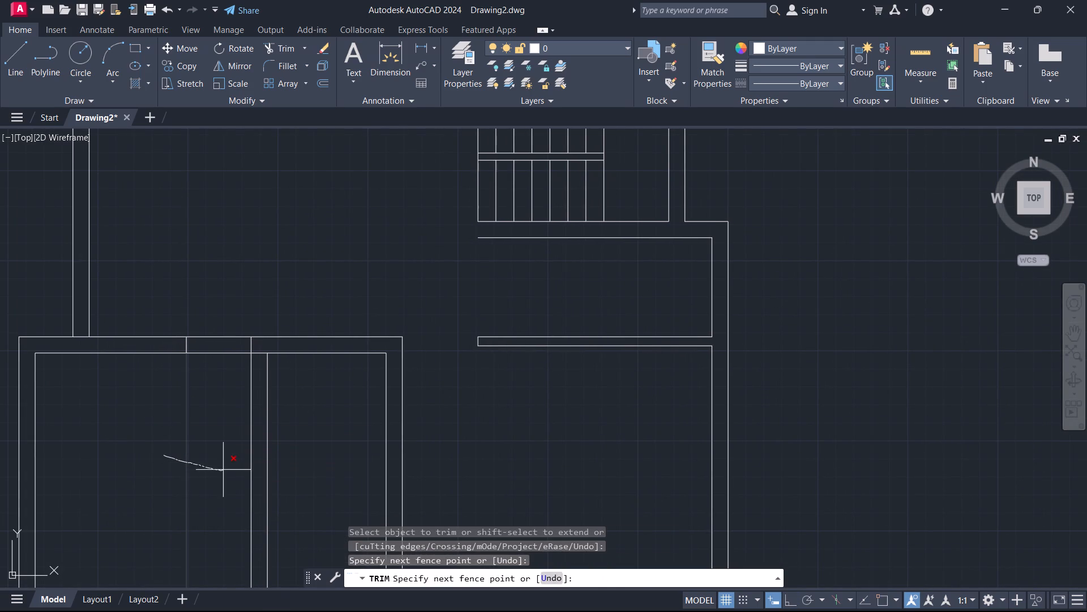
pyautogui.moveTo(223, 470); pyautogui.dragTo(224, 468)
pyautogui.moveTo(215, 381); pyautogui.dragTo(256, 254)
# Trim the inner top wall line crossing the partition wall at the small room's upper-left corner.
pyautogui.scroll(3, 257, 362)
pyautogui.moveTo(257, 364); pyautogui.dragTo(264, 321)
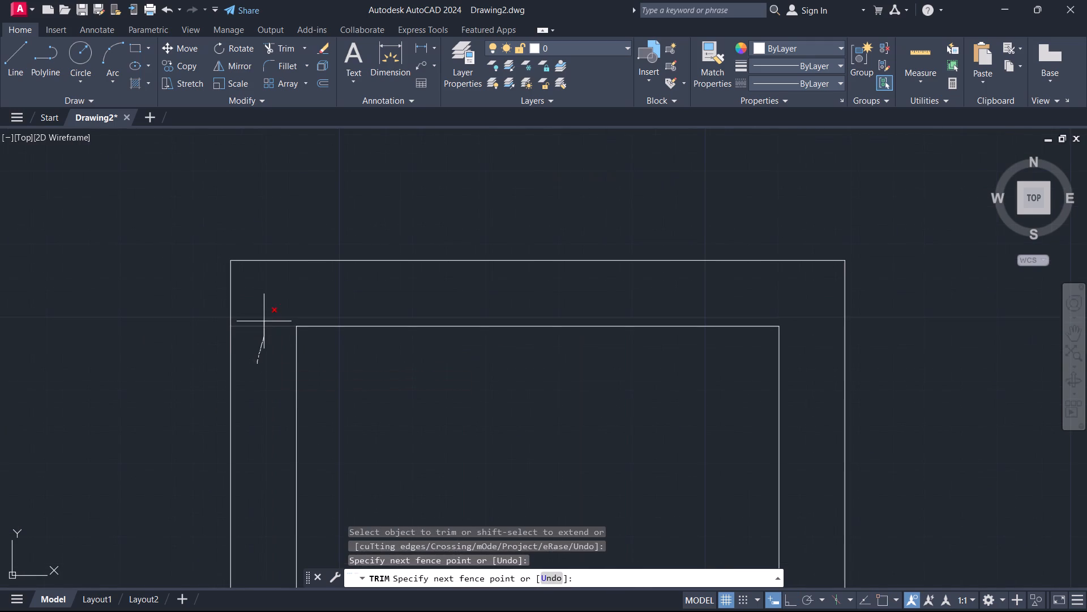
pyautogui.moveTo(264, 321); pyautogui.dragTo(264, 318)
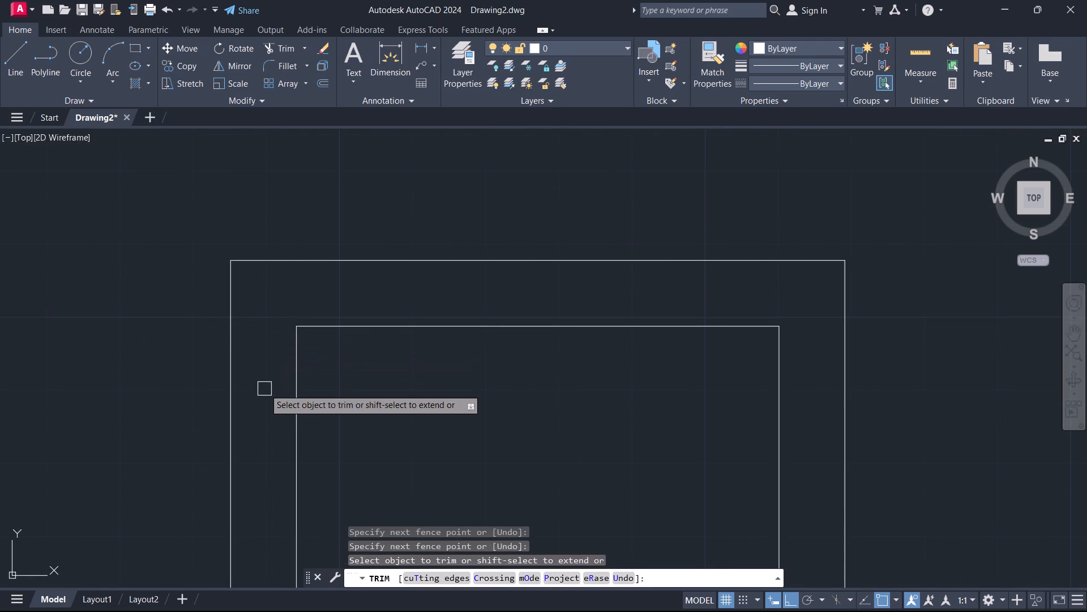
pyautogui.moveTo(293, 409); pyautogui.dragTo(191, 411, button='middle')
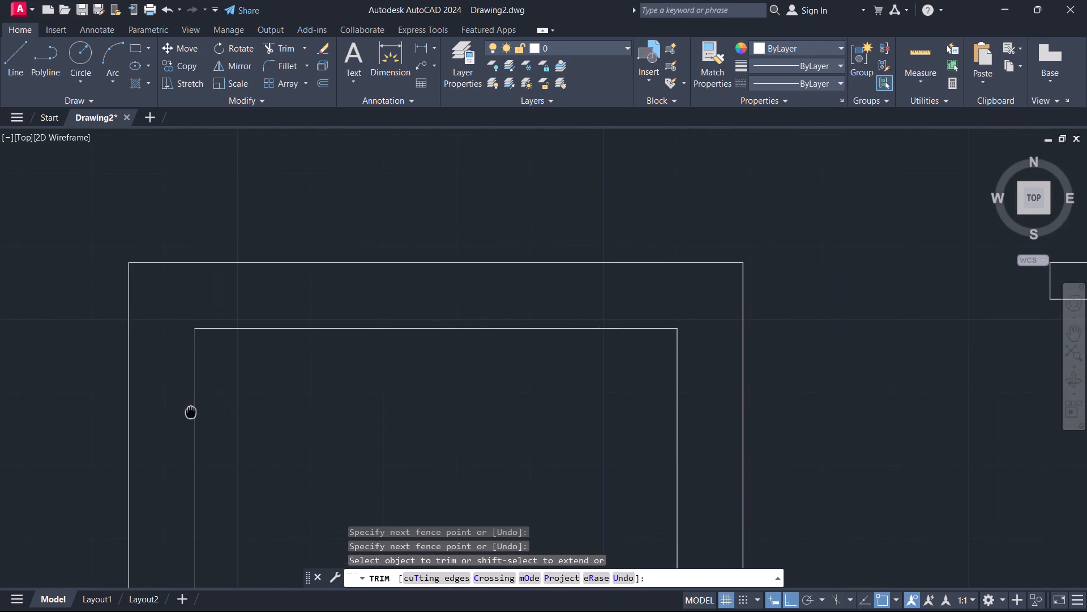
pyautogui.moveTo(191, 411); pyautogui.dragTo(190, 411, button='middle')
pyautogui.press('Escape')
# Draw a vertical line across the small room's top wall from the midpoint of its inner line to the outer line.
pyautogui.write('l')
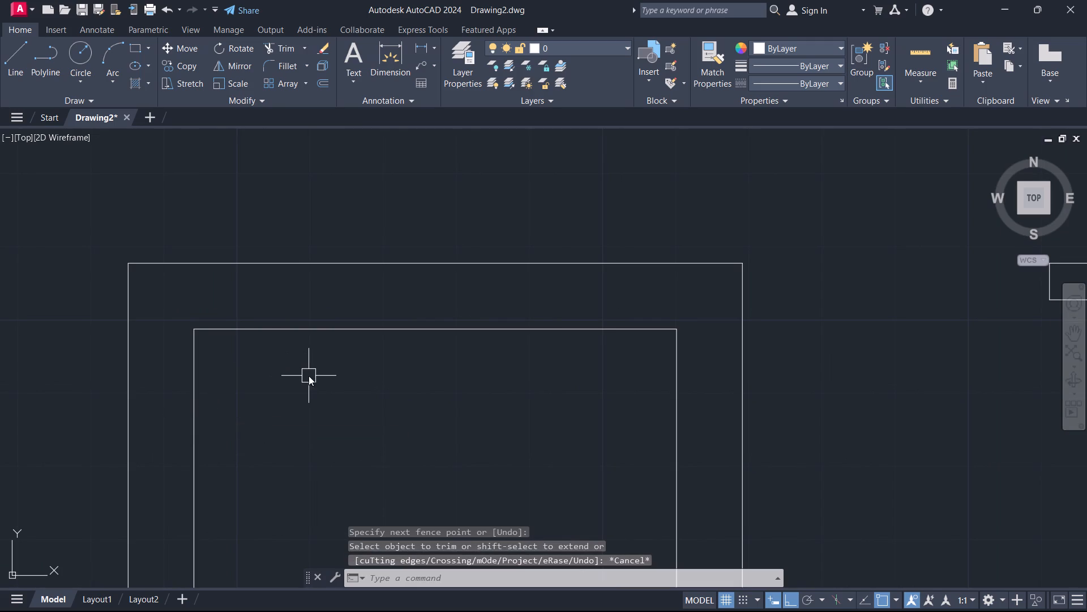
pyautogui.press('space')
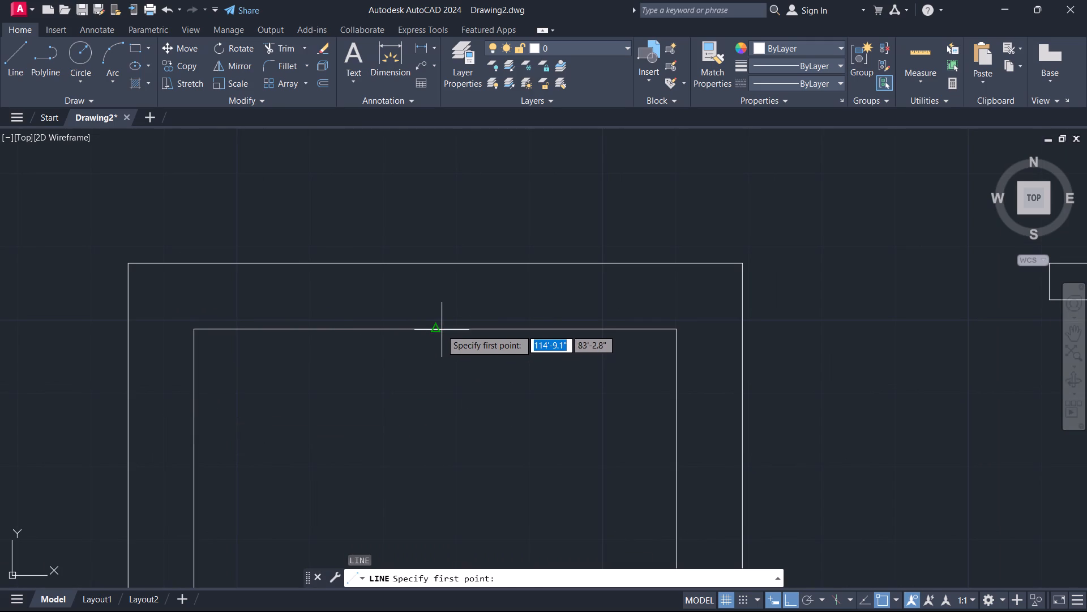
pyautogui.click(436, 329)
pyautogui.click(439, 262)
pyautogui.press('Escape')
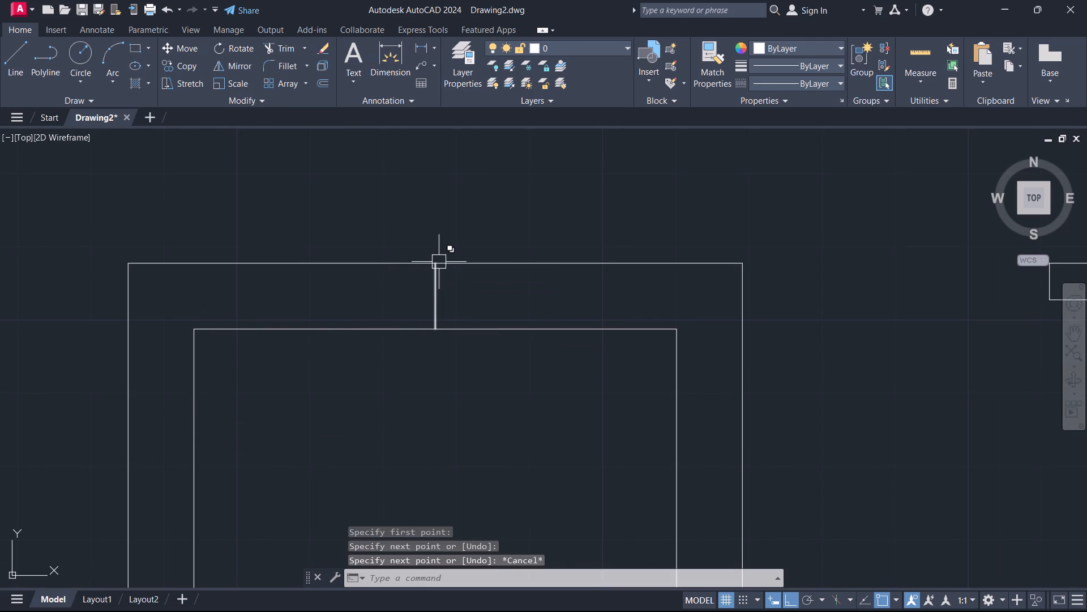
# Offset the small room's top wall centre line 1'6" to each side to mark the door jambs.
pyautogui.write('o')
pyautogui.press('space')
pyautogui.write("1'6")
pyautogui.press('Return')
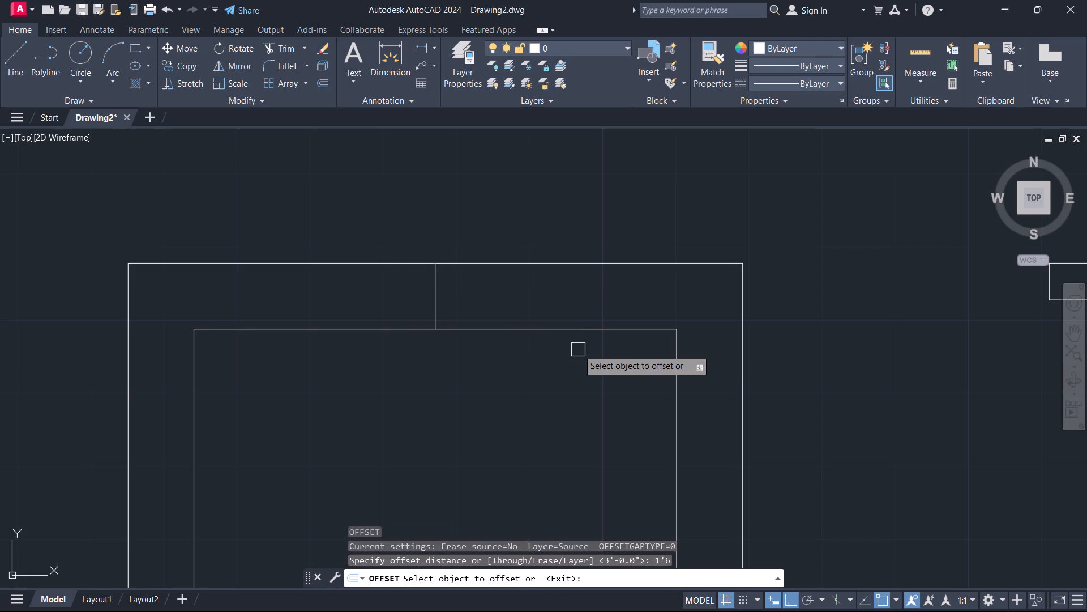
pyautogui.scroll(1, 566, 338)
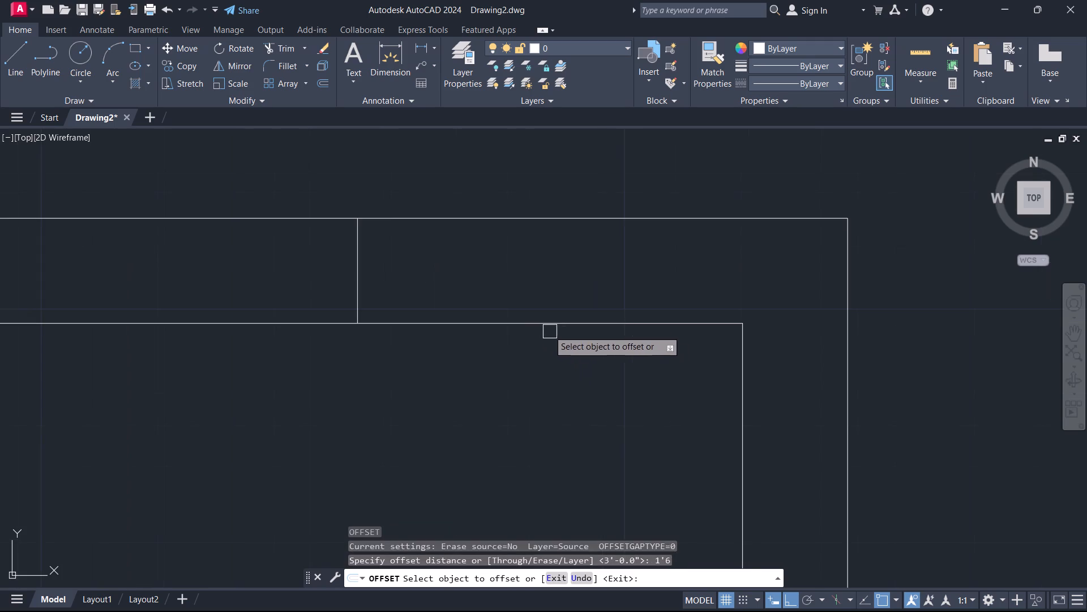
pyautogui.click(357, 296)
pyautogui.click(322, 296)
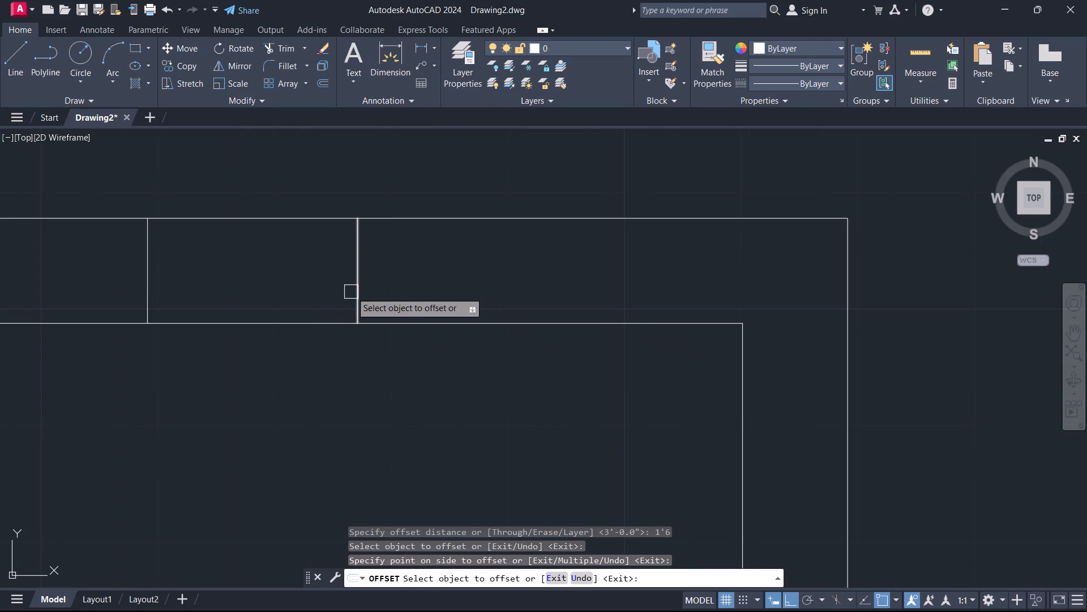
pyautogui.click(349, 291)
pyautogui.moveTo(361, 292); pyautogui.dragTo(370, 295)
pyautogui.click(403, 299)
pyautogui.press('Escape')
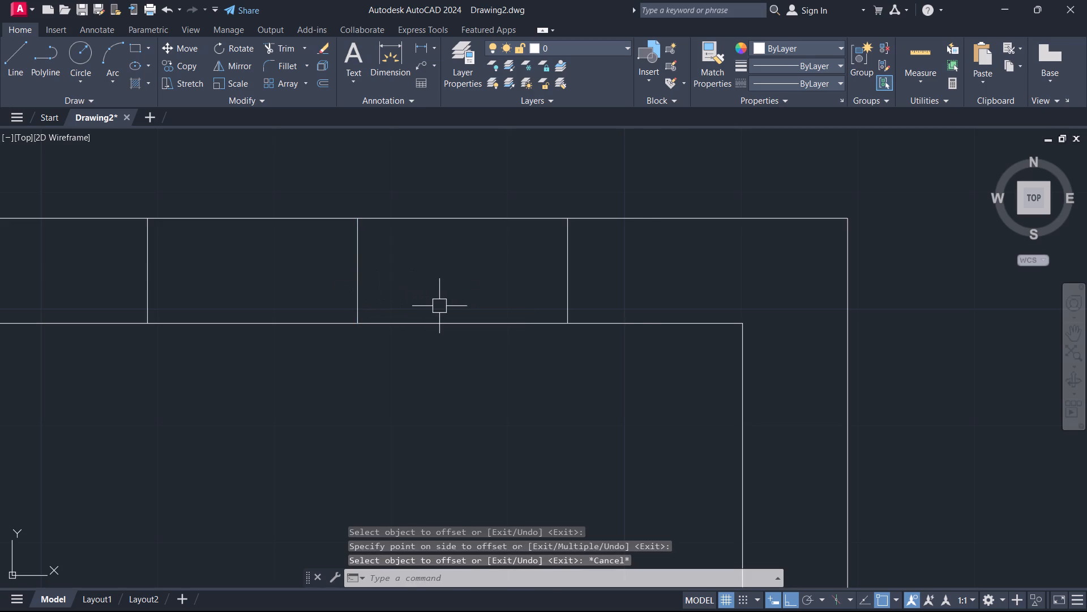
# Trim both top wall lines between the small room's jambs and remove the centre line to clear the door opening.
pyautogui.write('tr')
pyautogui.press('space')
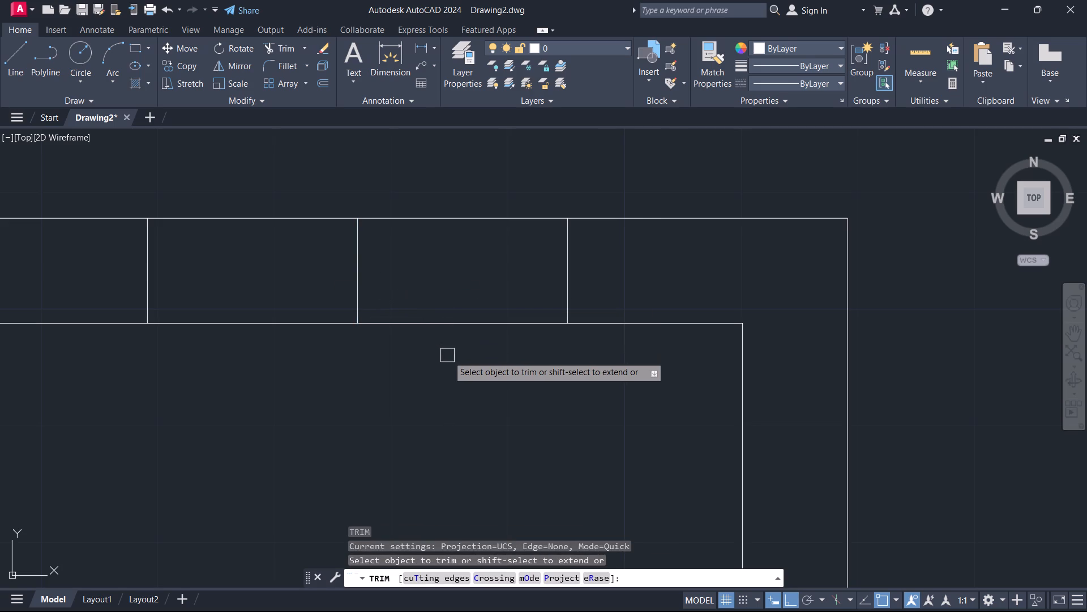
pyautogui.moveTo(448, 356); pyautogui.dragTo(426, 294)
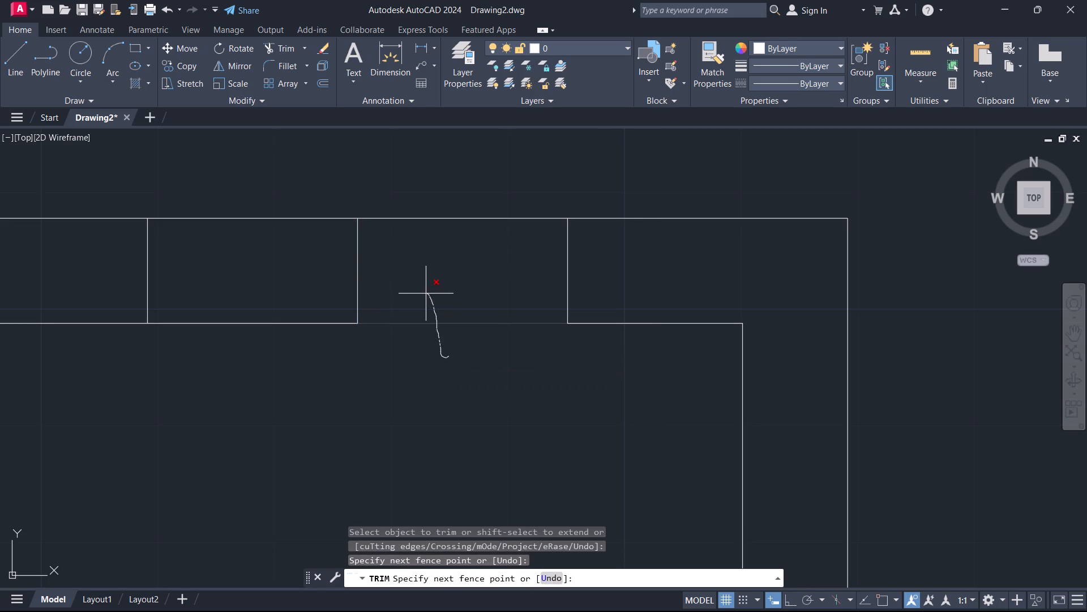
pyautogui.moveTo(426, 294); pyautogui.dragTo(276, 300)
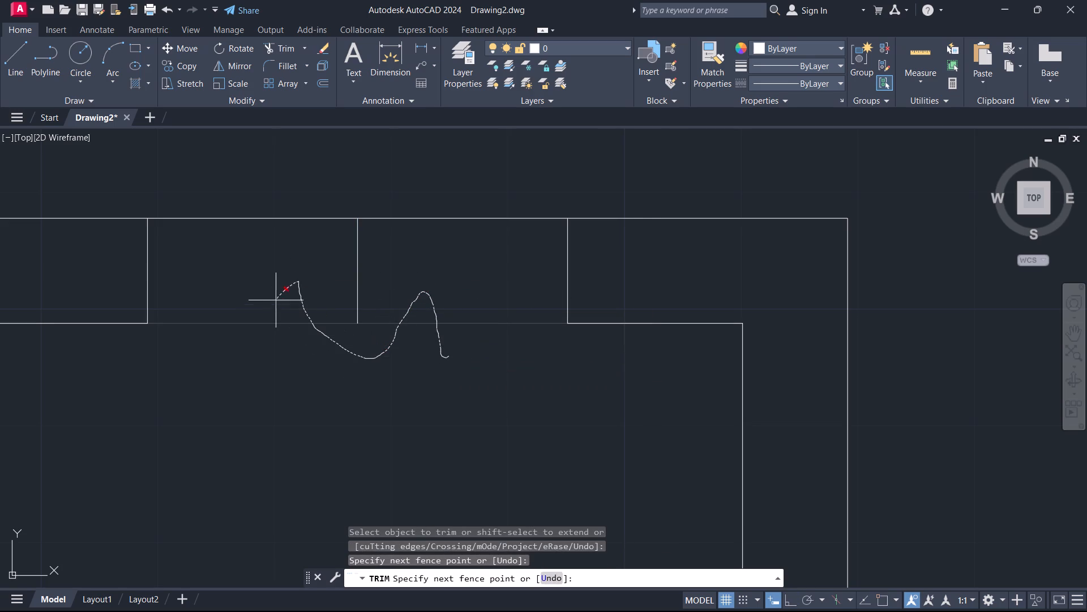
pyautogui.moveTo(276, 300); pyautogui.dragTo(373, 328)
pyautogui.moveTo(373, 328); pyautogui.dragTo(380, 198)
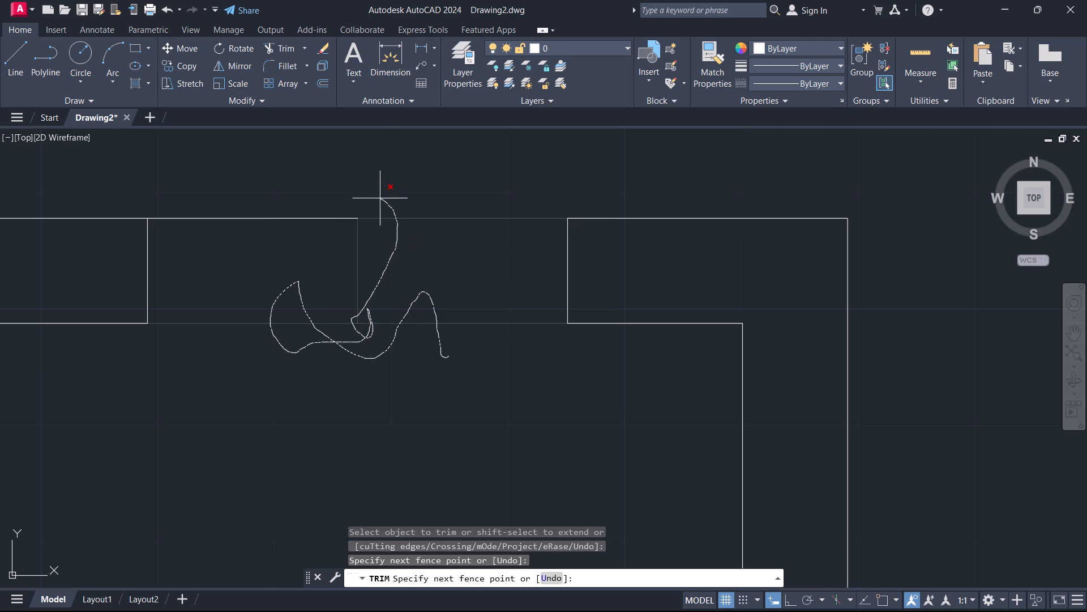
pyautogui.moveTo(380, 198); pyautogui.dragTo(320, 260)
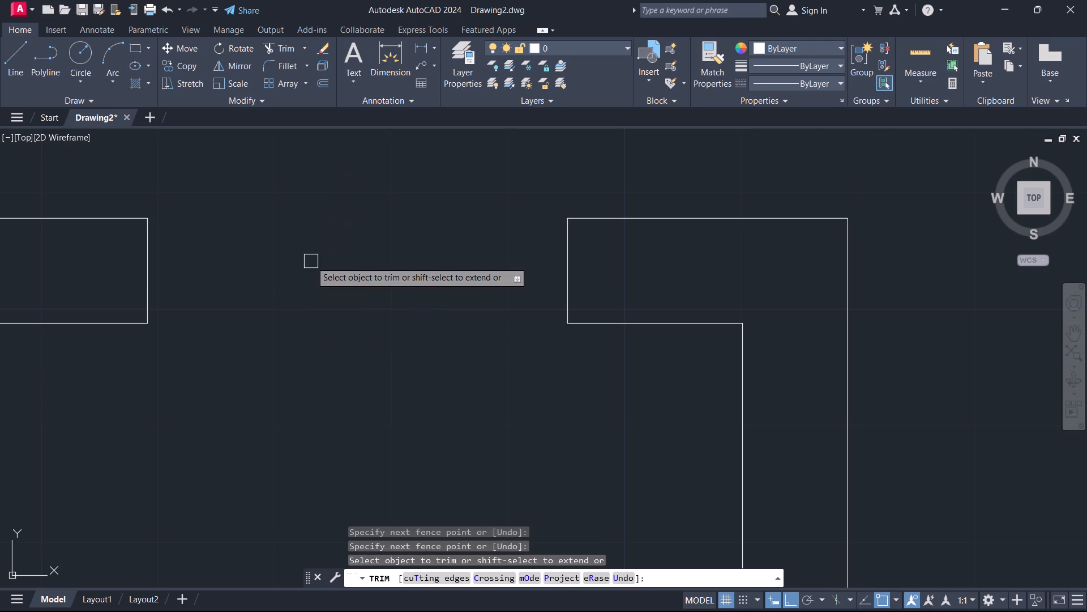
pyautogui.press('Escape')
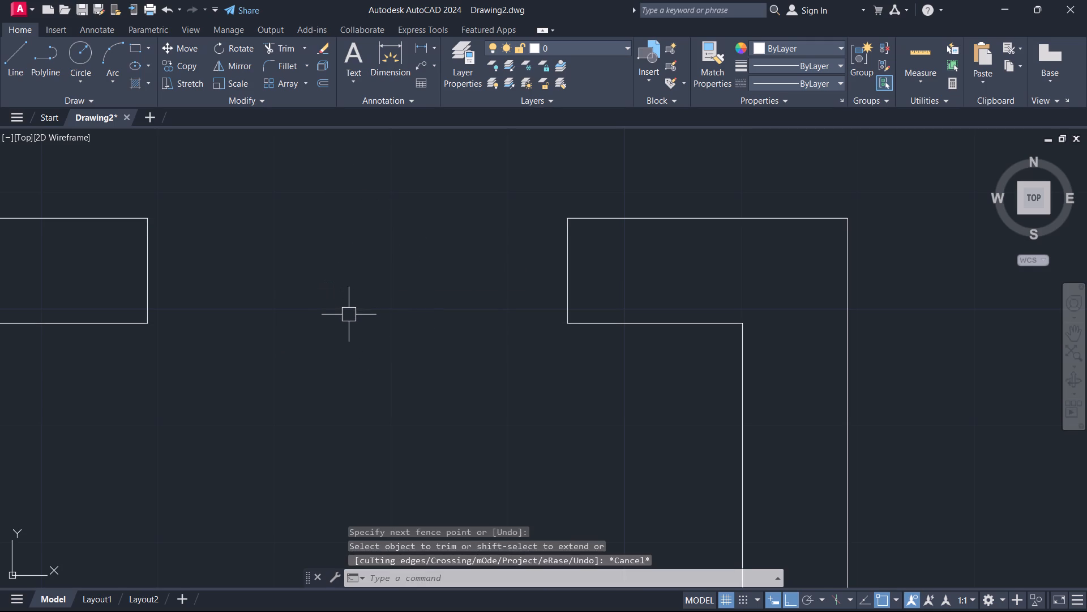
# Offset the upper line of the wall stub left of the small room's door opening 3'6" upward.
pyautogui.middleClick(352, 317)
pyautogui.scroll(-1, 350, 324)
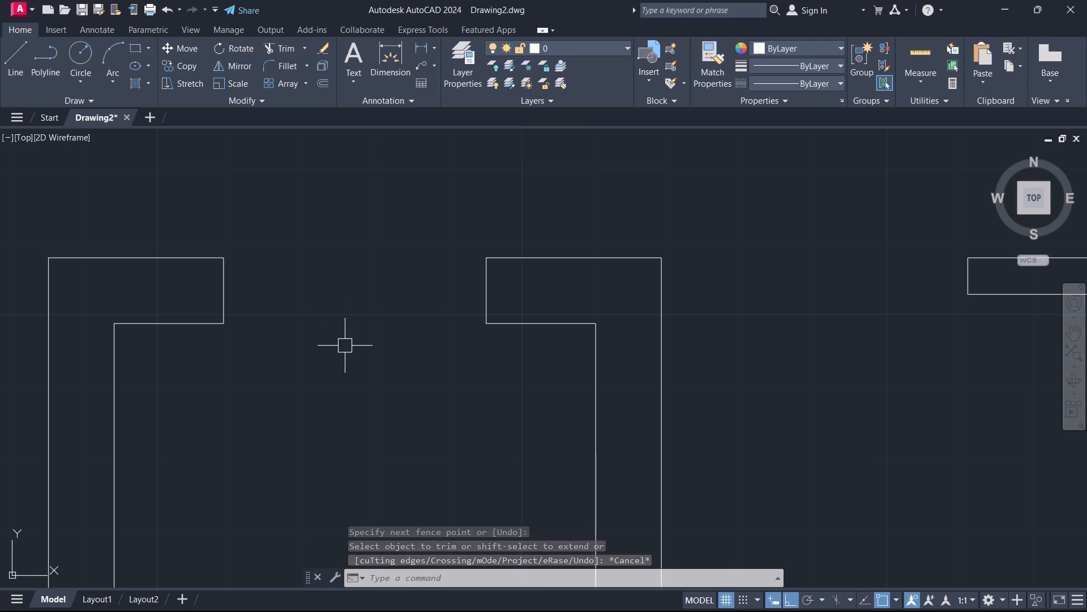
pyautogui.scroll(-7, 345, 346)
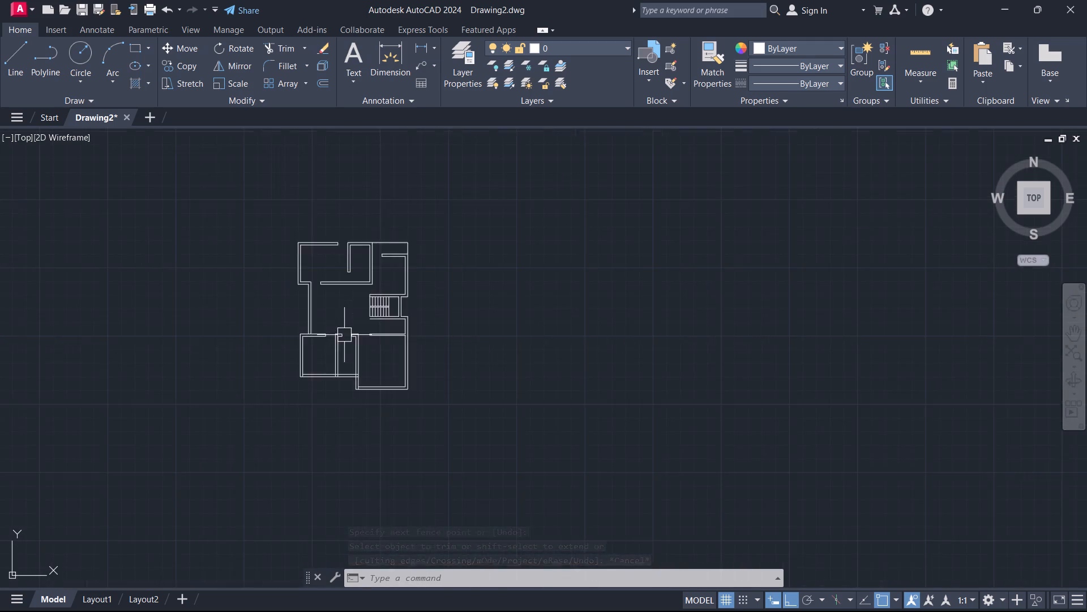
pyautogui.scroll(3, 344, 335)
pyautogui.moveTo(344, 335); pyautogui.dragTo(353, 374, button='middle')
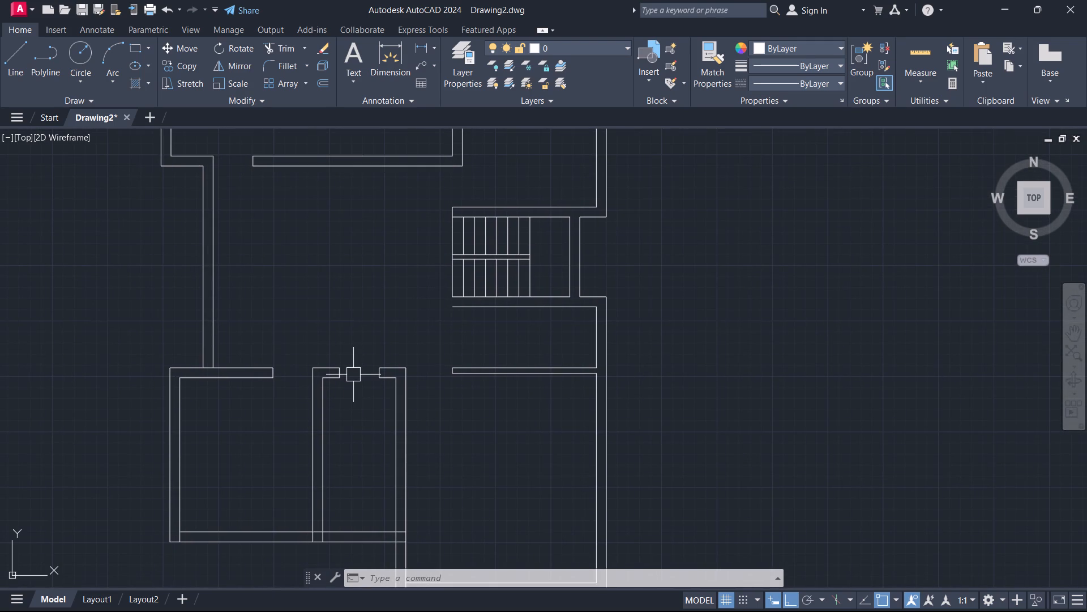
pyautogui.write('o')
pyautogui.press('space')
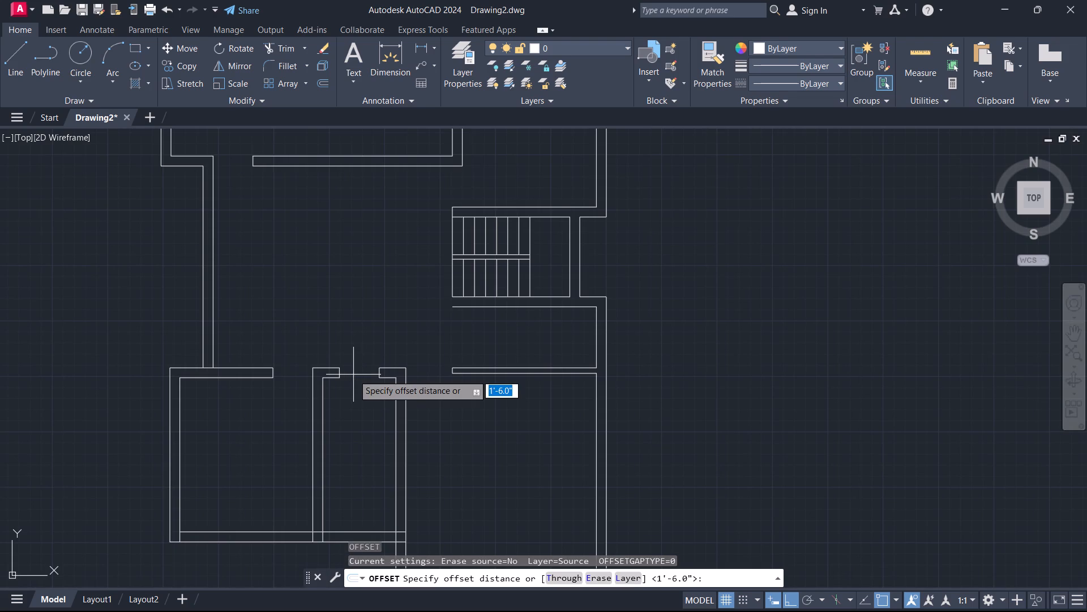
pyautogui.write("3'6")
pyautogui.press('Return')
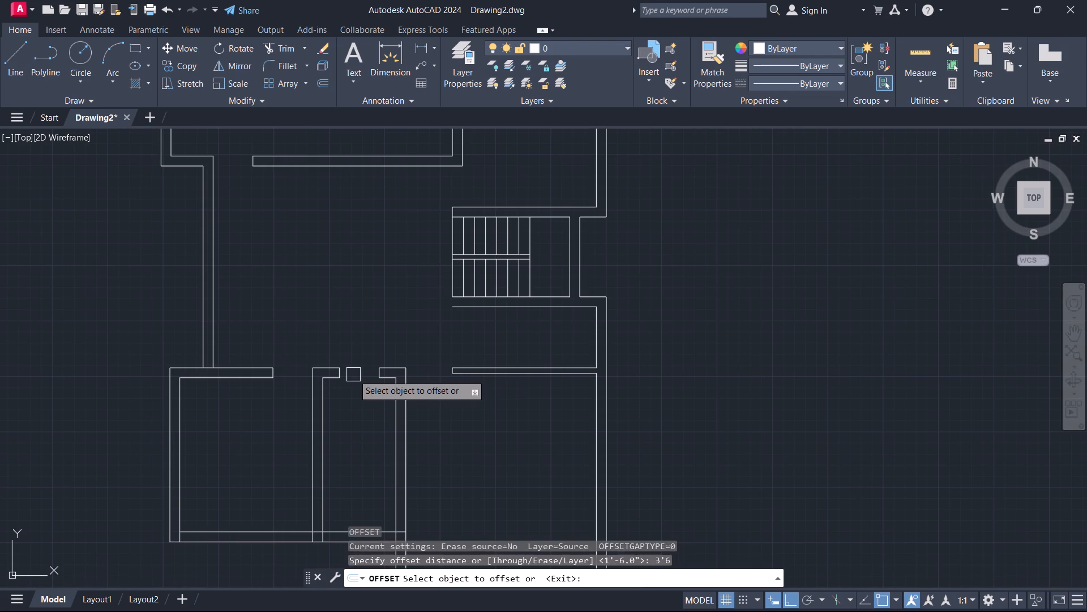
pyautogui.scroll(2, 331, 368)
pyautogui.click(320, 366)
pyautogui.click(314, 312)
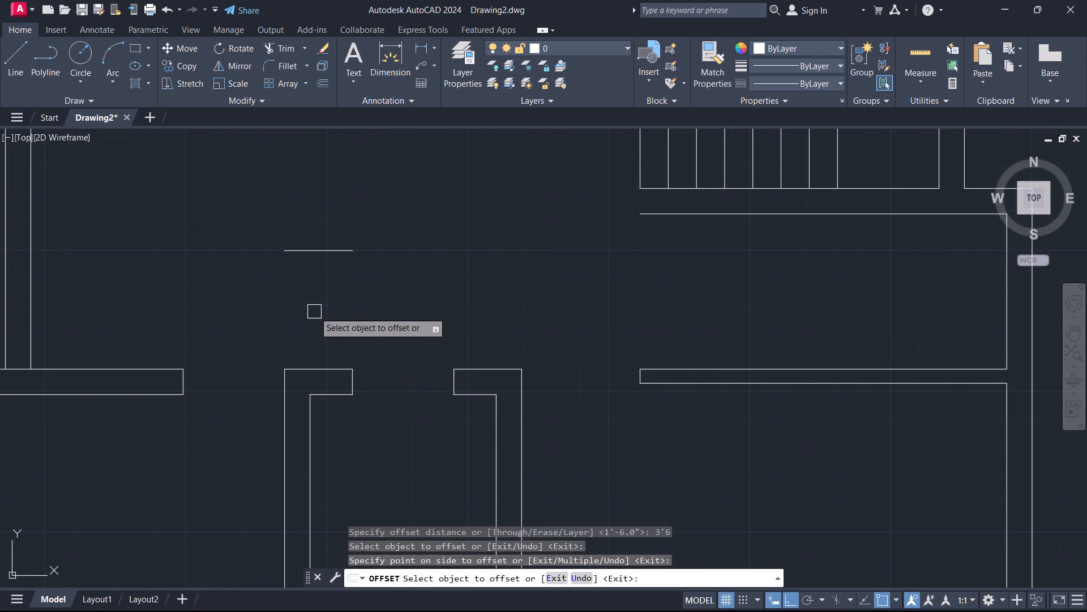
# Offset the lower line of the upper rooms' bottom wall 3'6" downward, toward the staircase.
pyautogui.scroll(-2, 309, 308)
pyautogui.moveTo(306, 306); pyautogui.dragTo(355, 448, button='middle')
pyautogui.scroll(1, 350, 296)
pyautogui.moveTo(352, 256); pyautogui.dragTo(354, 263)
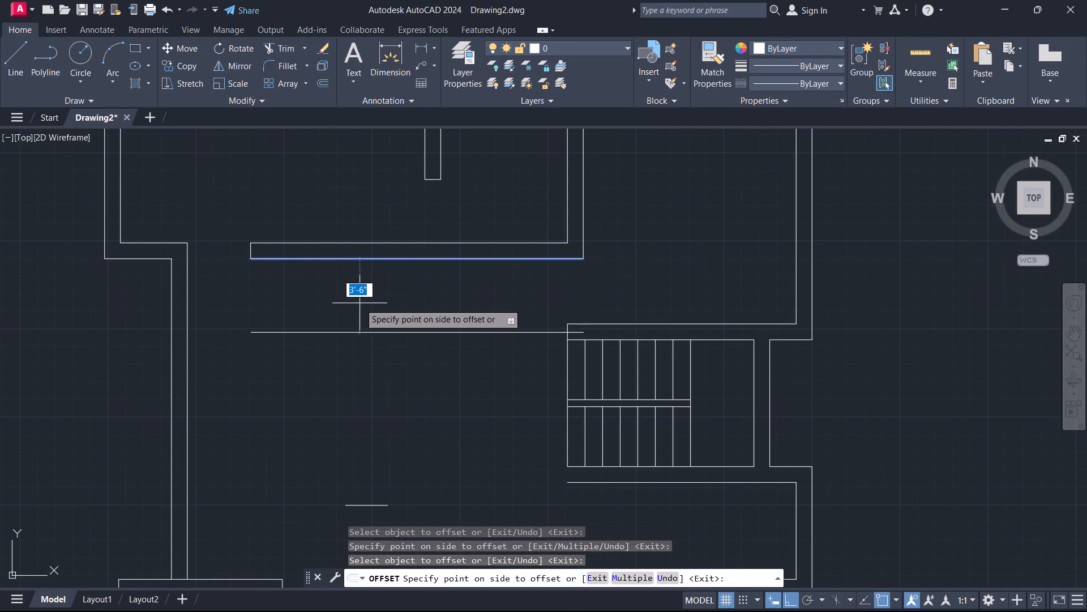
pyautogui.click(360, 303)
pyautogui.press('Escape')
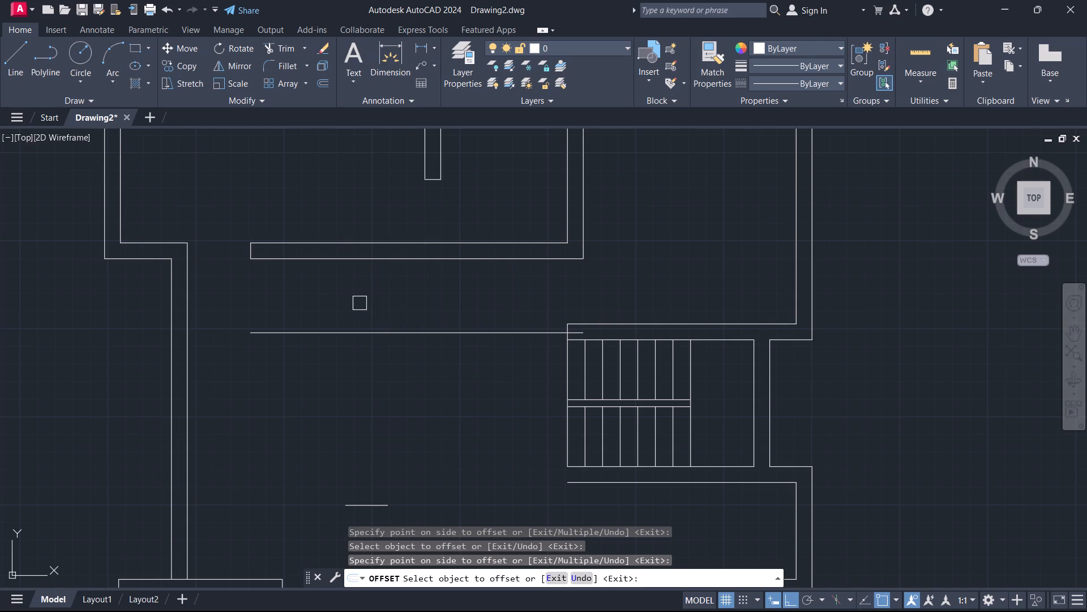
# Trim the end of the 3'6" offset line that runs past the staircase's left edge.
pyautogui.write('tr')
pyautogui.press('space')
pyautogui.scroll(3, 541, 330)
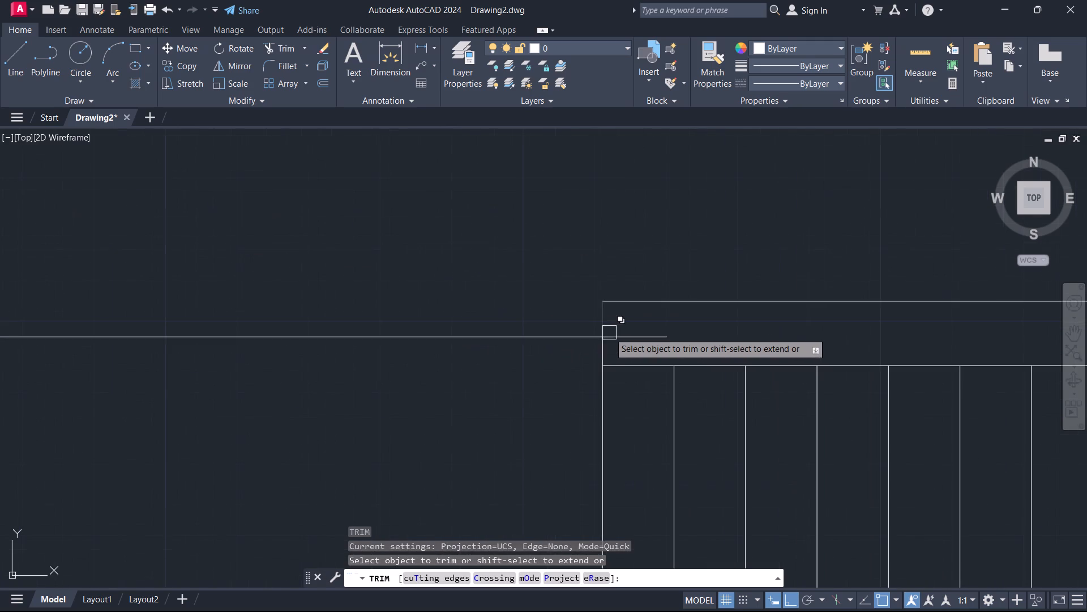
pyautogui.click(619, 333)
pyautogui.press('Escape')
pyautogui.scroll(-3, 532, 361)
pyautogui.moveTo(529, 363); pyautogui.dragTo(614, 307, button='middle')
pyautogui.press('space')
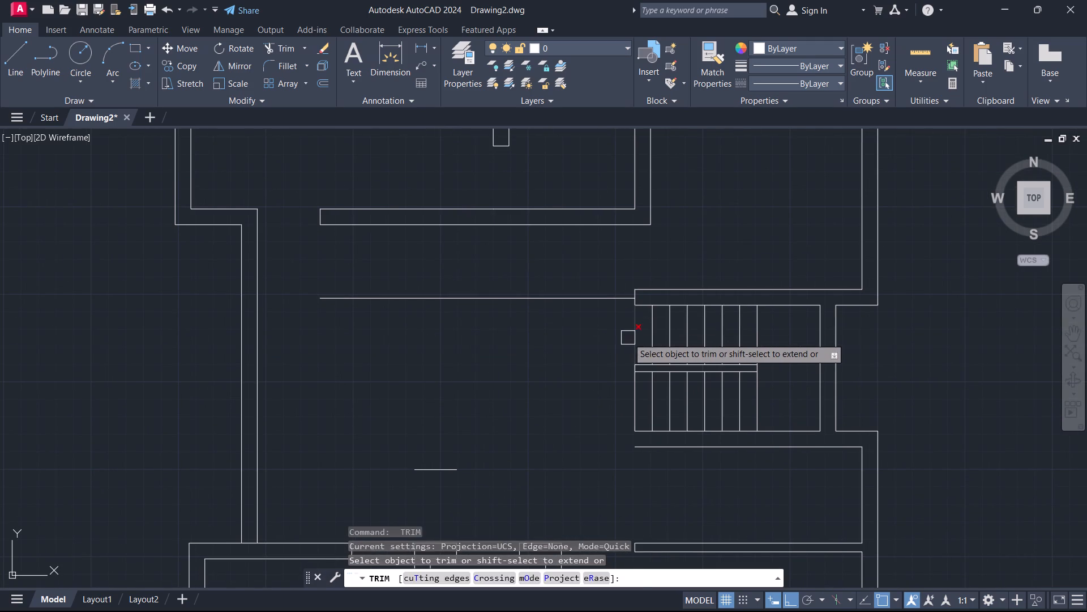
pyautogui.press('space')
pyautogui.press('space')
pyautogui.press('Escape')
# Offset the staircase's left edge 3'6" to the left and the left wall's inner line 3'6" to the right.
pyautogui.press('o')
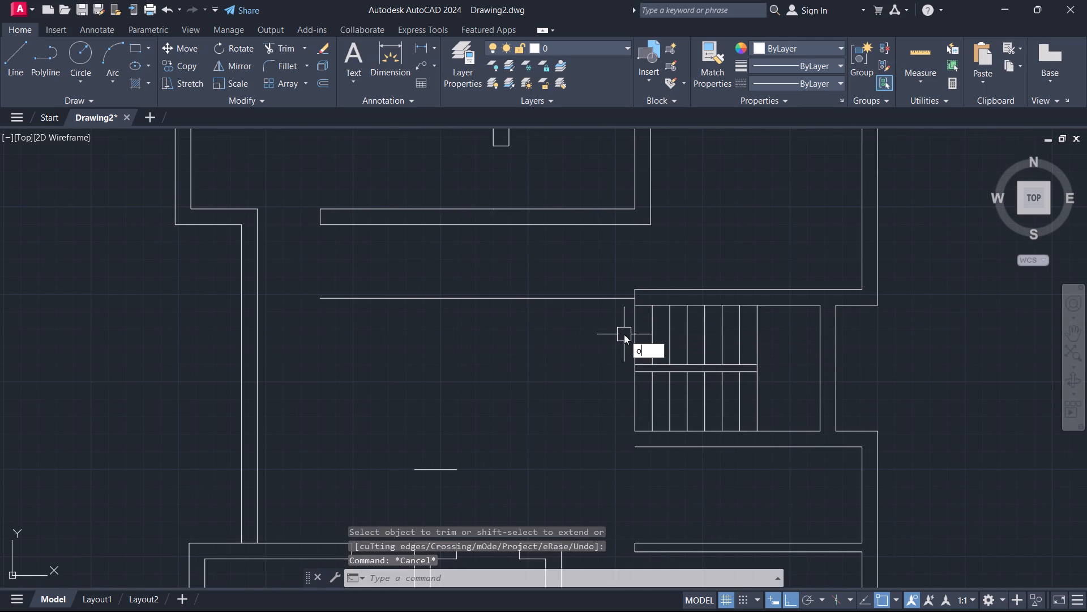
pyautogui.press('space')
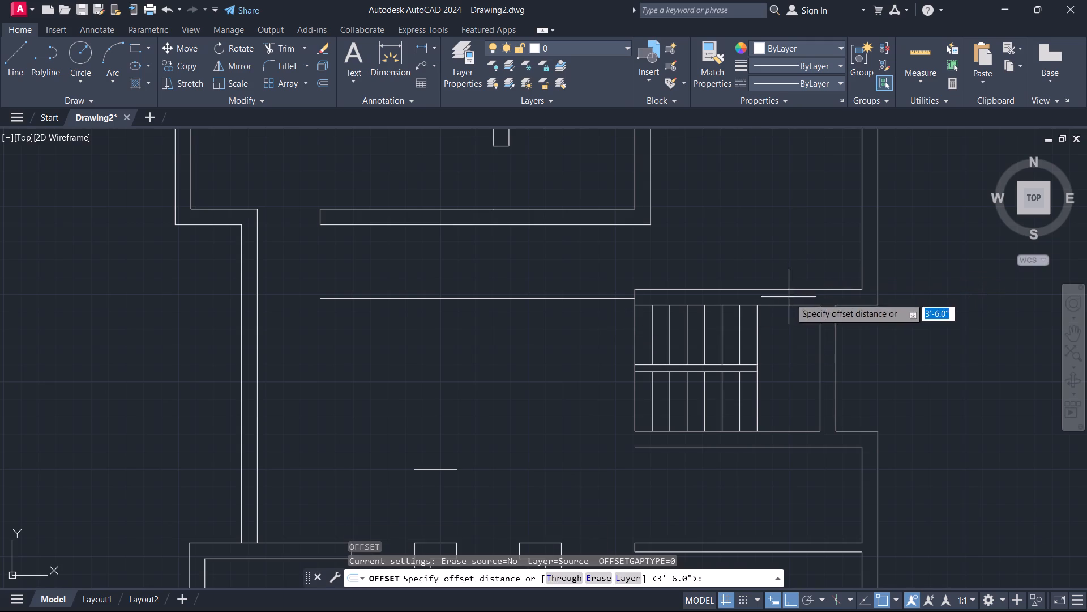
pyautogui.scroll(1, 590, 366)
pyautogui.press('space')
pyautogui.click(652, 337)
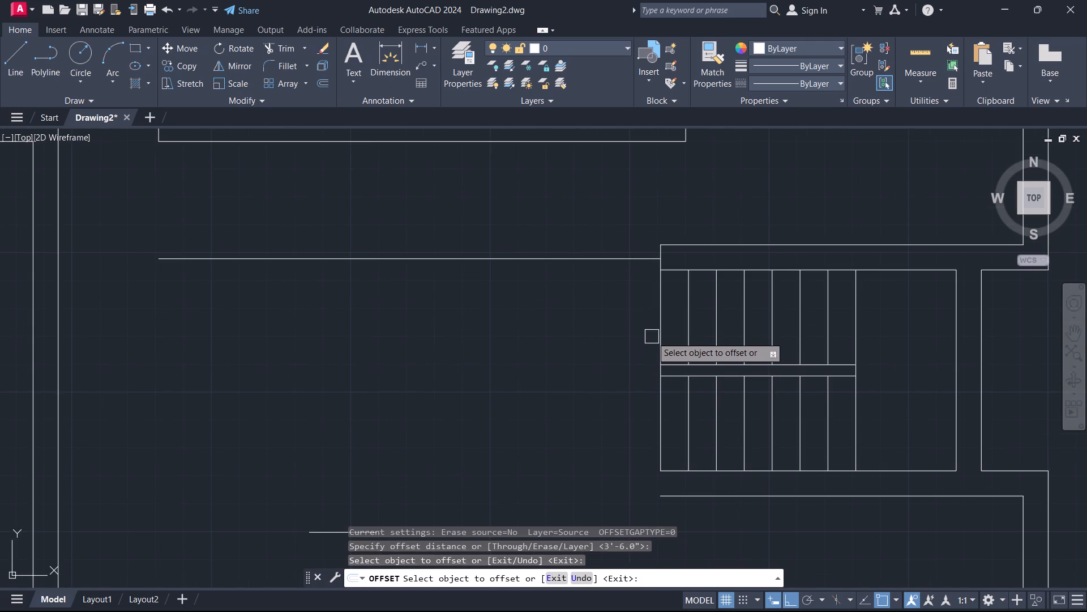
pyautogui.click(658, 336)
pyautogui.click(485, 334)
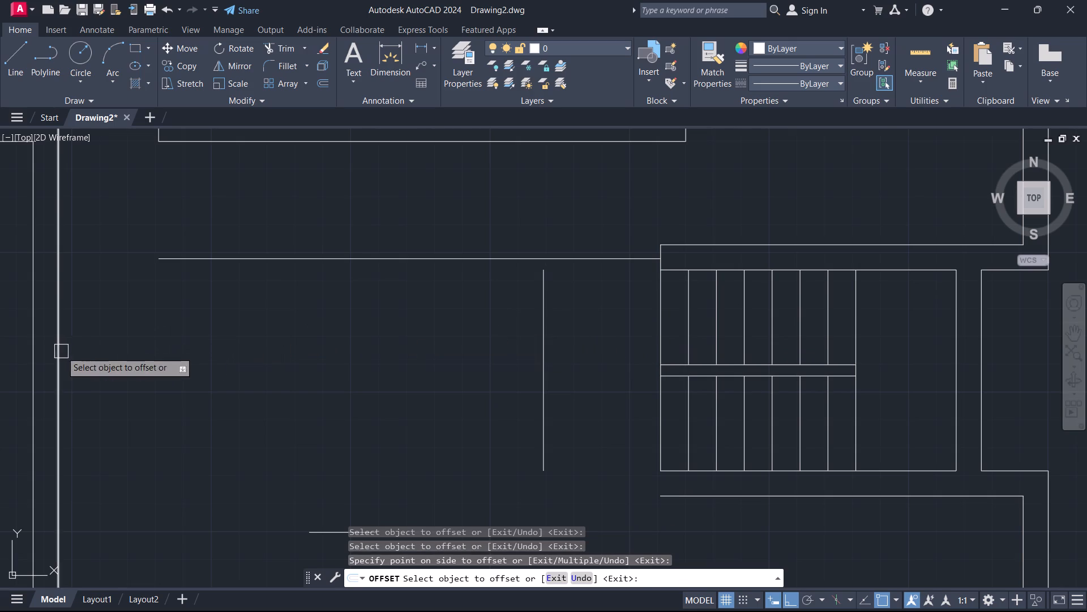
pyautogui.click(57, 350)
pyautogui.click(136, 350)
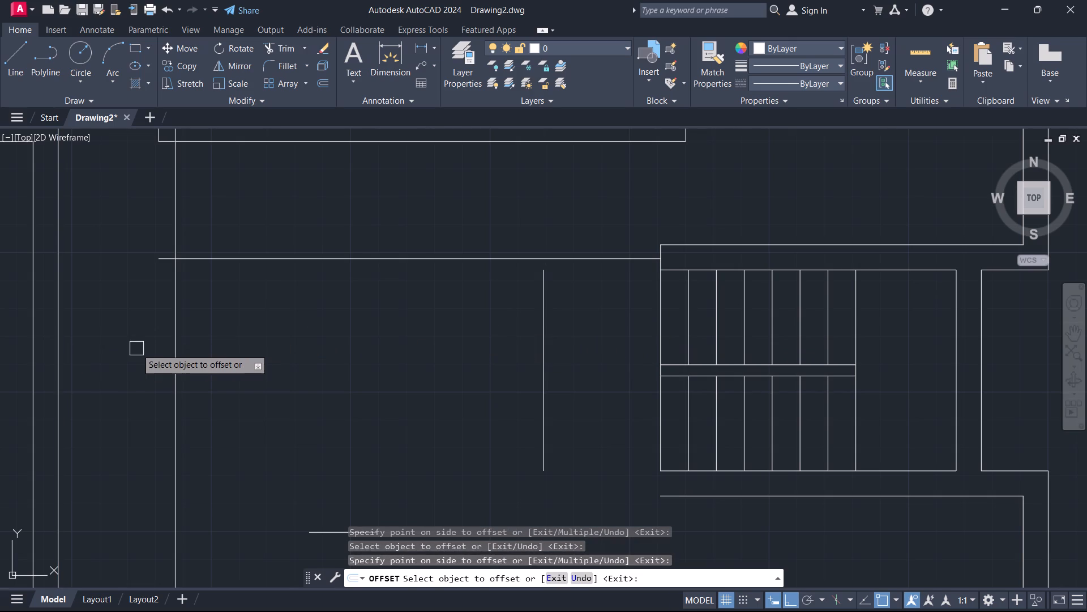
pyautogui.press('Escape')
# Fillet both offset vertical lines with the upper horizontal offset line at zero radius to form the rectangle's top corners.
pyautogui.press('f')
pyautogui.press('space')
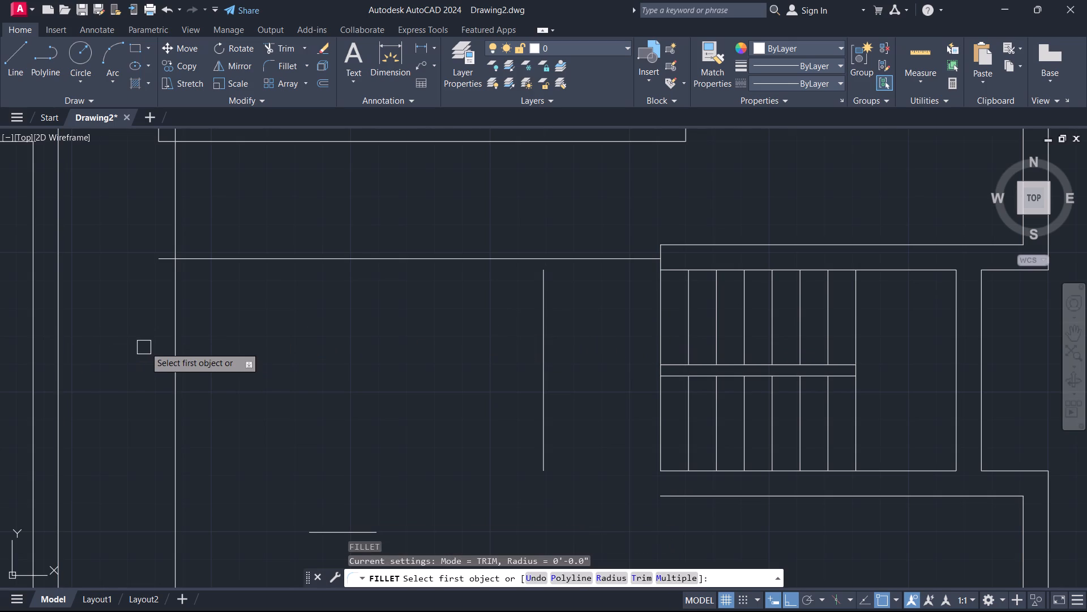
pyautogui.click(178, 348)
pyautogui.click(219, 257)
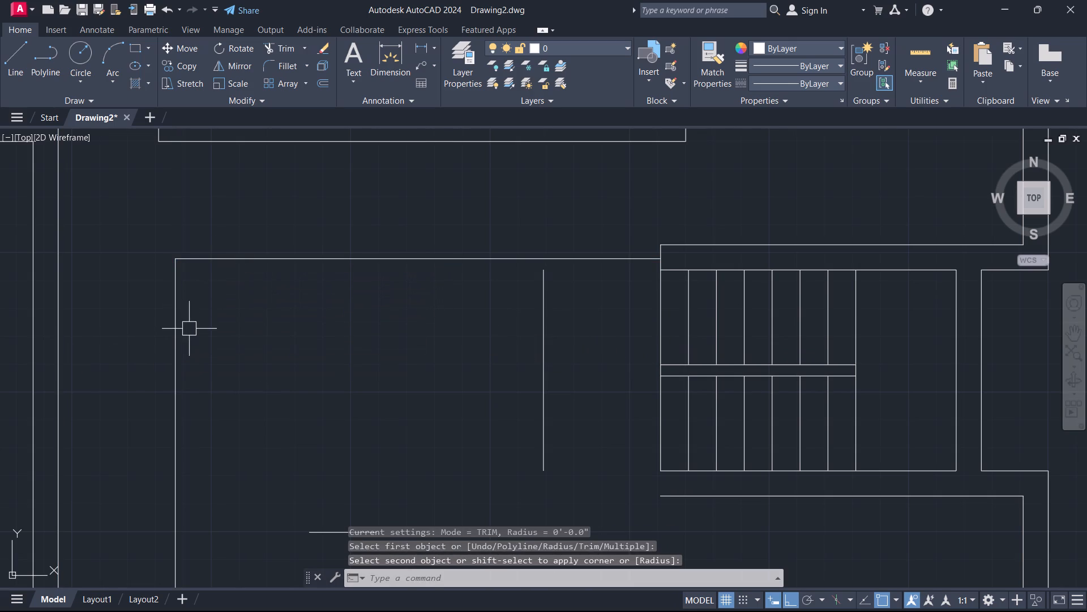
pyautogui.press('space')
pyautogui.click(411, 256)
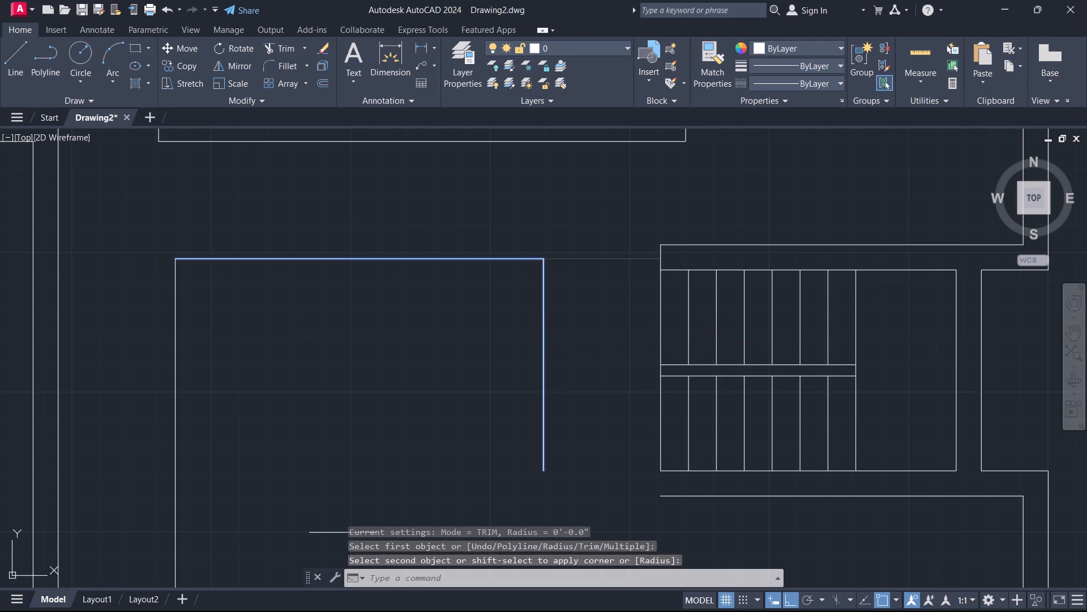
pyautogui.click(550, 326)
# Fillet both vertical lines with the short lower offset line at zero radius to close the central rectangle's bottom corners.
pyautogui.scroll(-1, 485, 376)
pyautogui.moveTo(483, 376); pyautogui.dragTo(483, 371, button='middle')
pyautogui.scroll(1, 483, 371)
pyautogui.press('space')
pyautogui.click(549, 368)
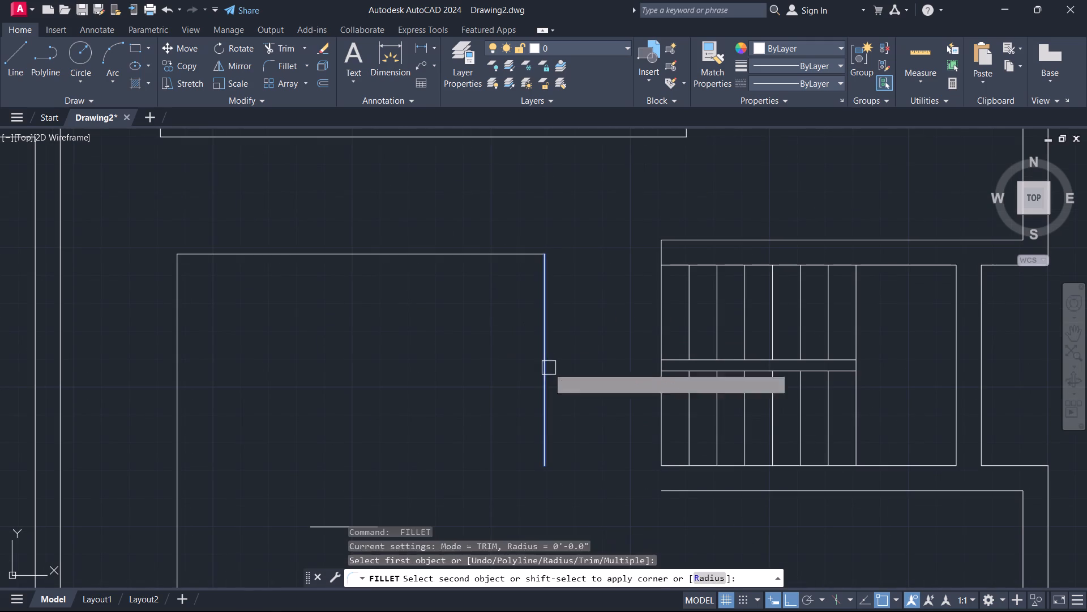
pyautogui.click(361, 526)
pyautogui.press('space')
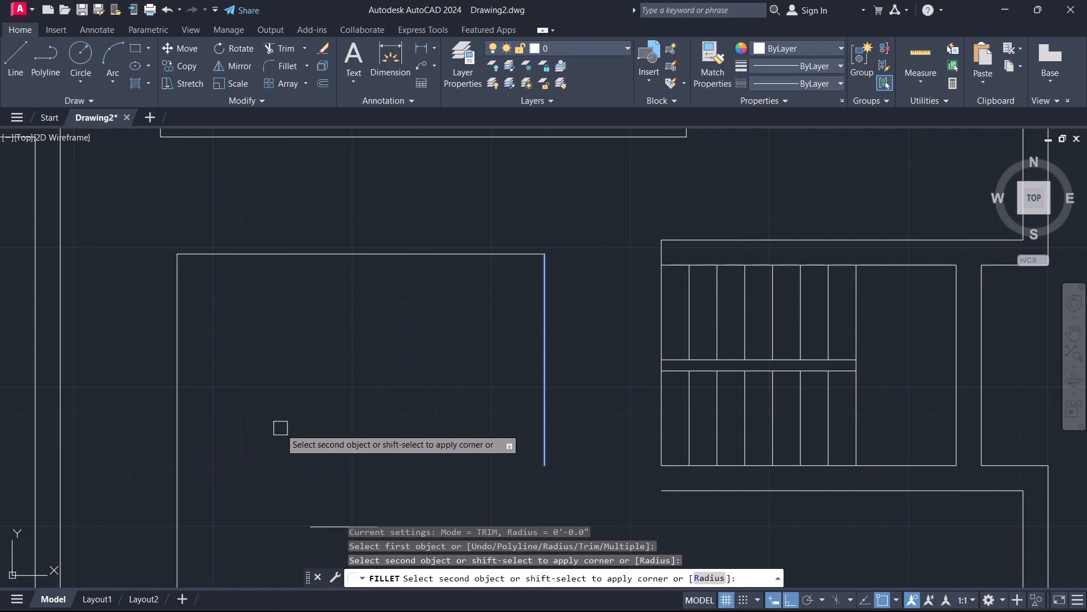
pyautogui.moveTo(334, 524); pyautogui.dragTo(328, 522)
pyautogui.press('space')
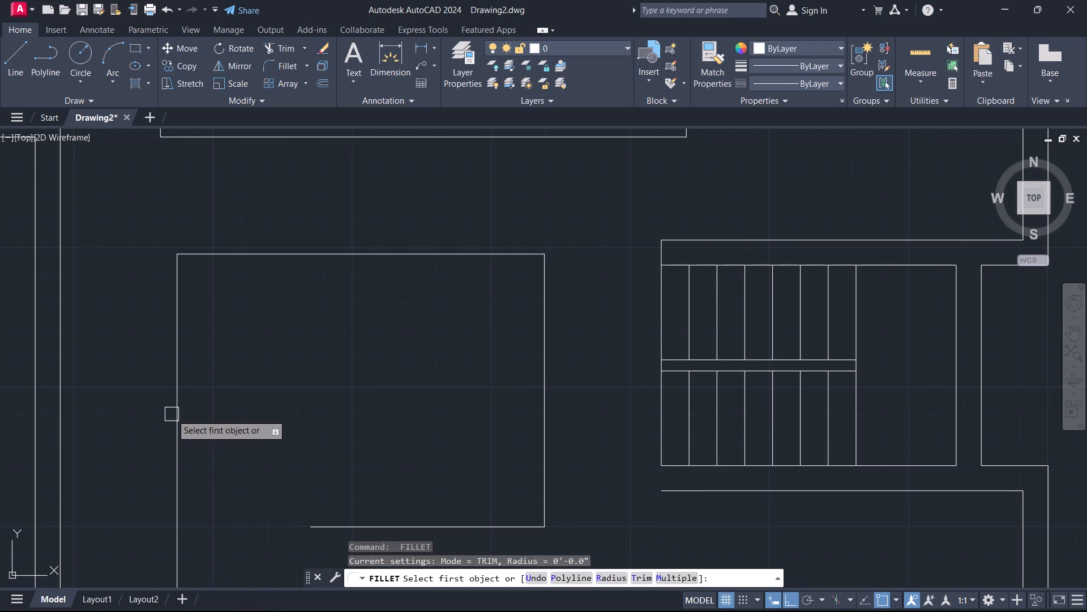
pyautogui.click(174, 415)
pyautogui.click(340, 522)
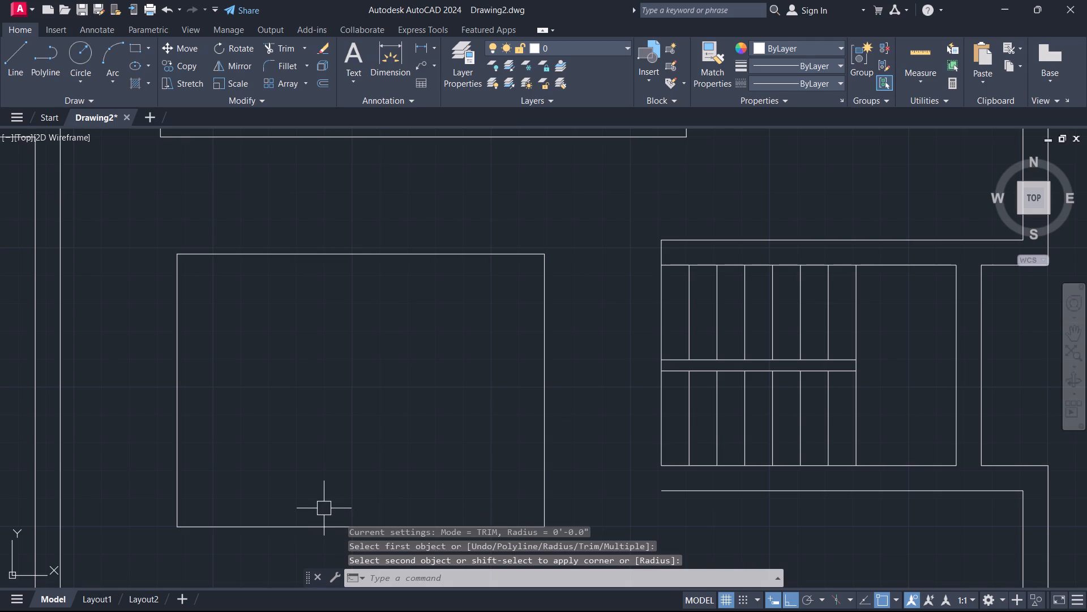
# Select the four sides of the central rectangle and load the ISO dash linetype ACAD_ISO02W100 into the drawing.
pyautogui.scroll(-3, 332, 501)
pyautogui.moveTo(319, 493); pyautogui.dragTo(329, 397, button='middle')
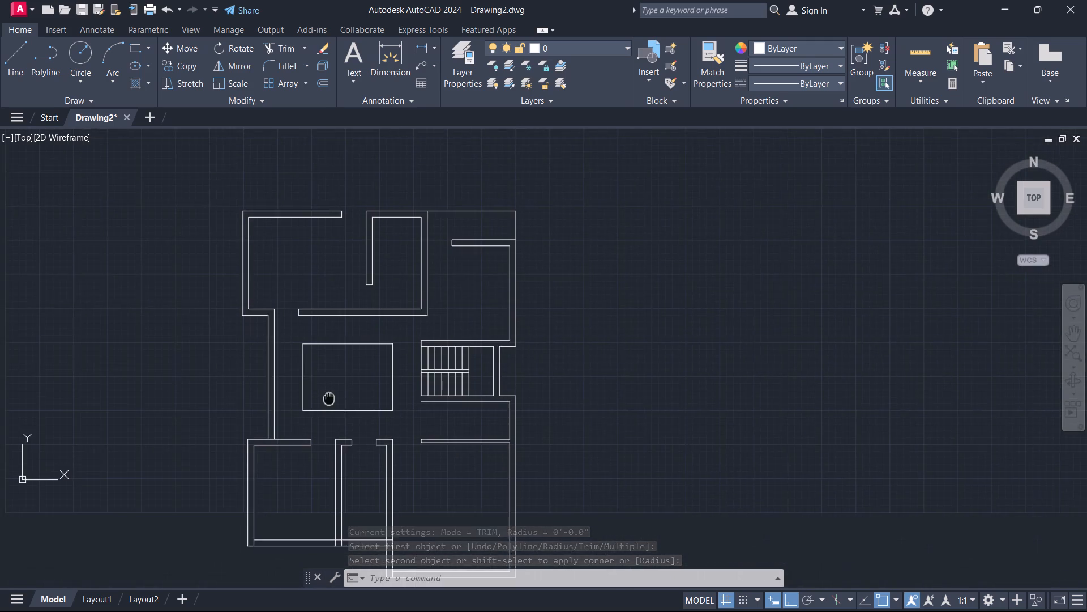
pyautogui.moveTo(329, 397); pyautogui.dragTo(332, 401, button='middle')
pyautogui.scroll(1, 339, 418)
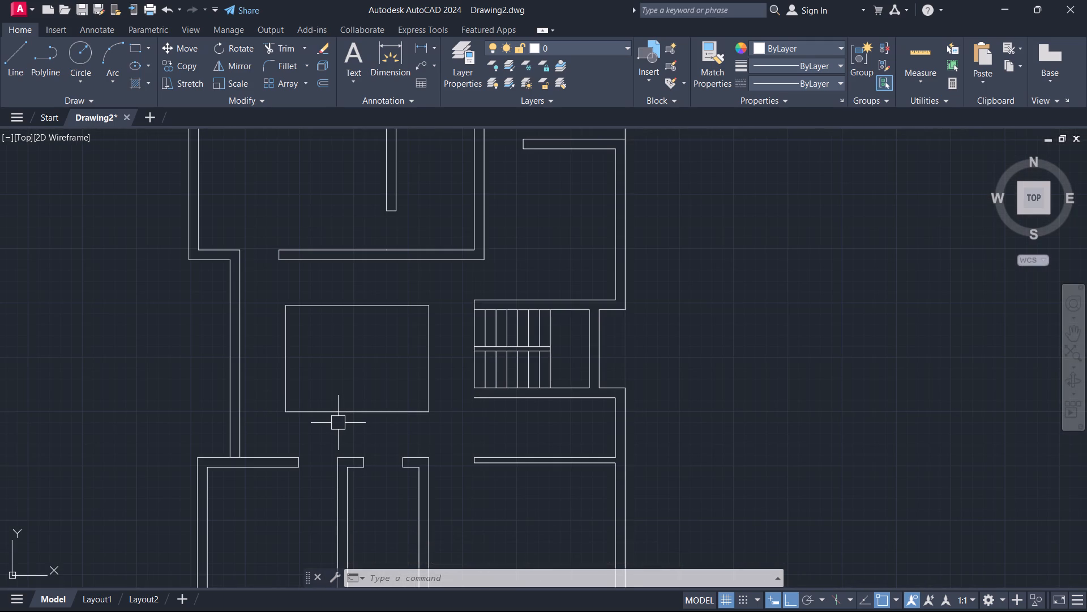
pyautogui.click(337, 420)
pyautogui.click(262, 377)
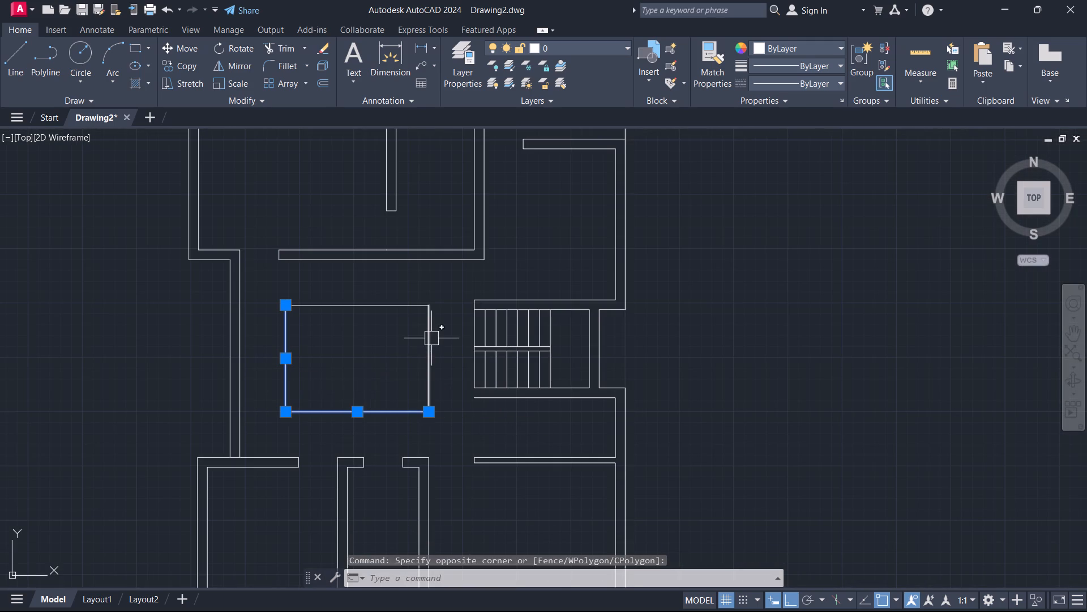
pyautogui.click(434, 331)
pyautogui.click(382, 314)
pyautogui.click(355, 291)
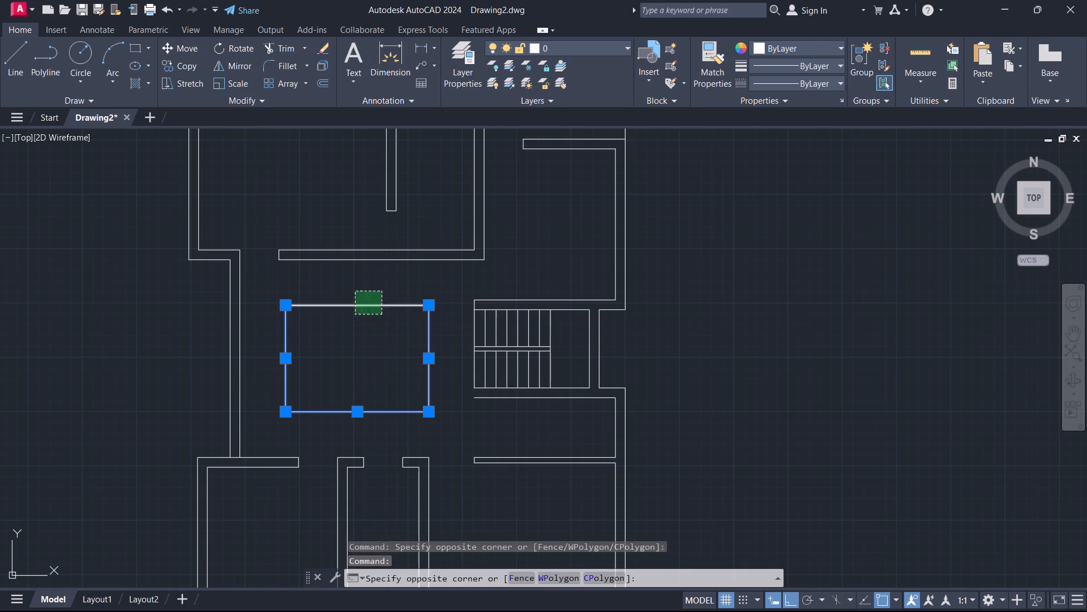
pyautogui.click(801, 82)
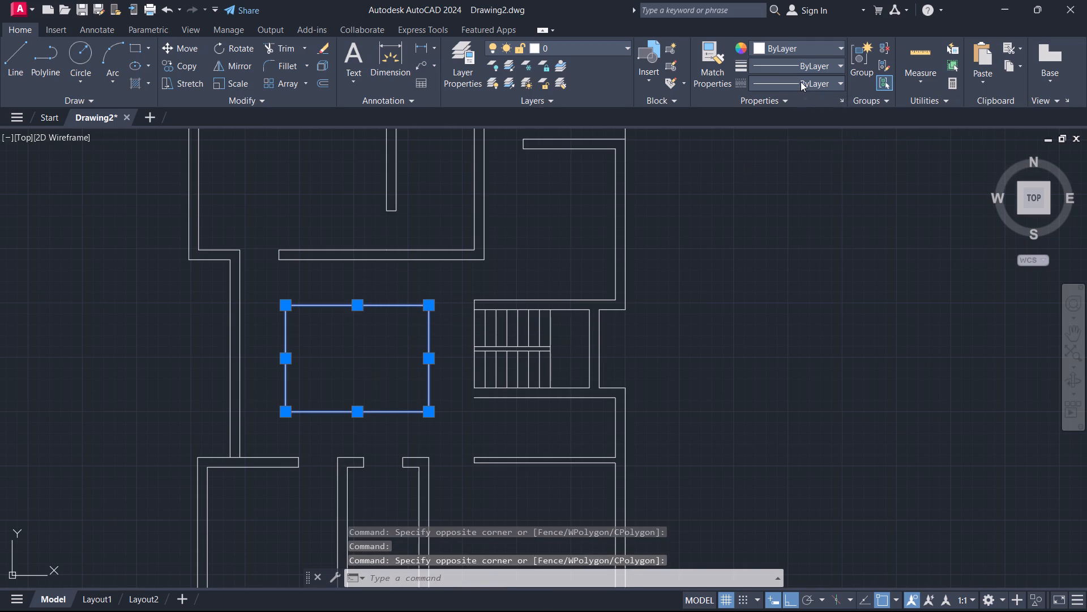
pyautogui.click(791, 146)
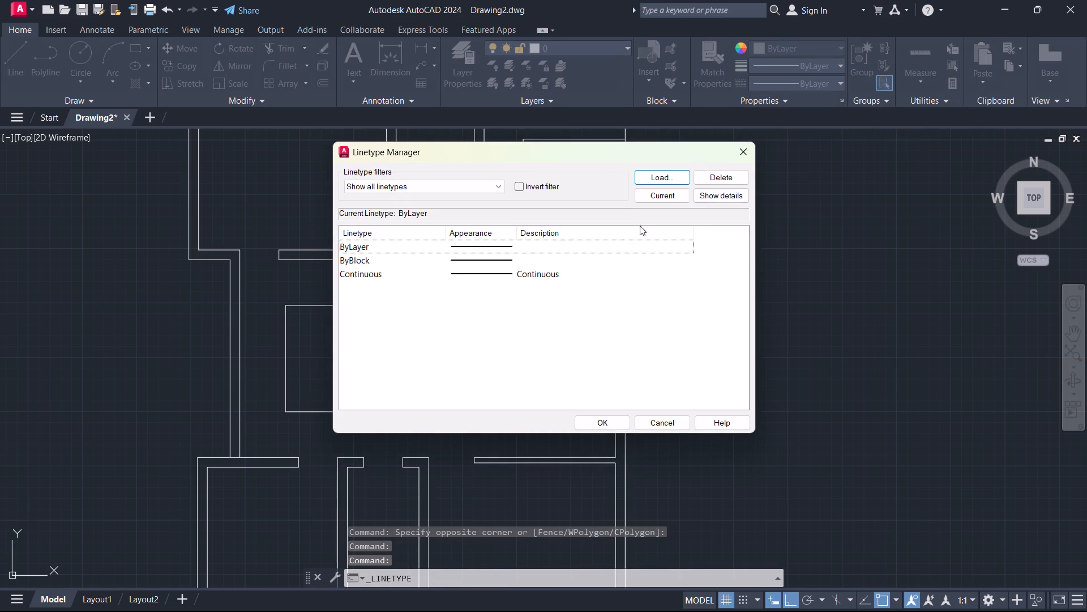
pyautogui.click(668, 179)
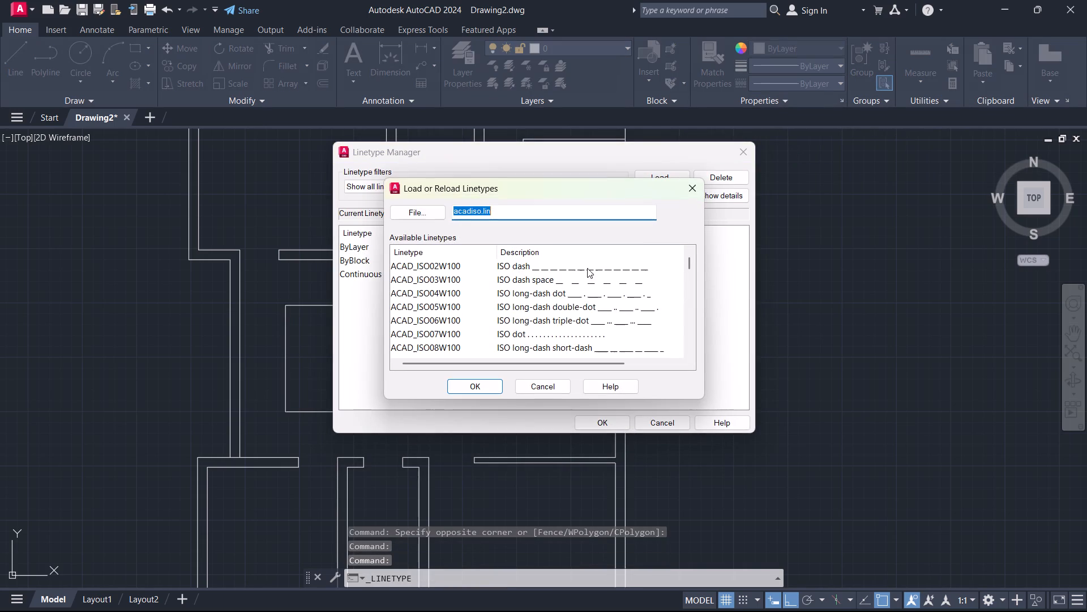
pyautogui.click(571, 268)
pyautogui.click(482, 383)
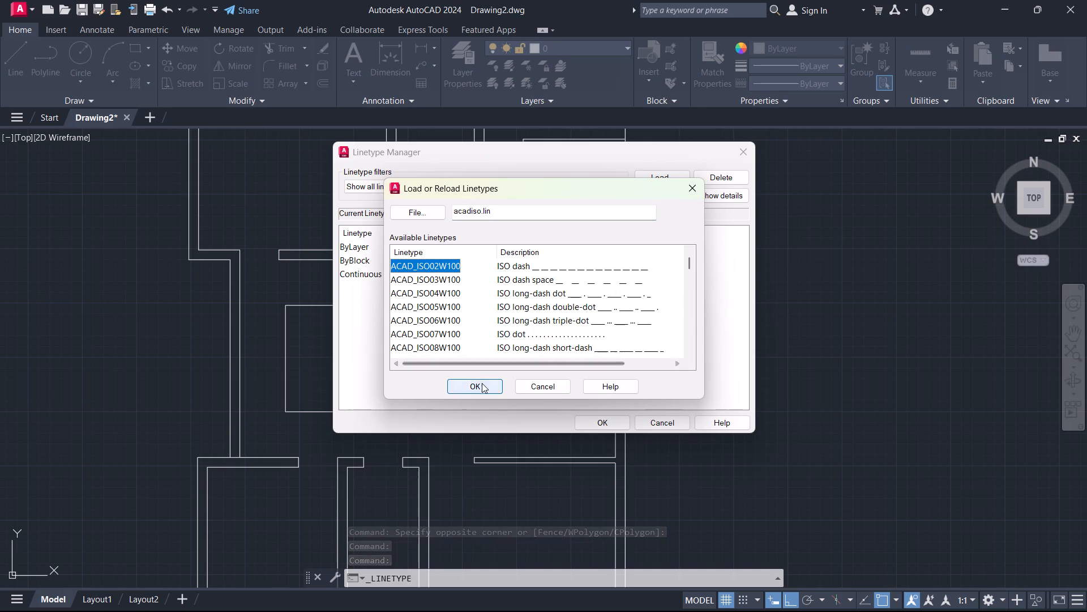
pyautogui.click(592, 418)
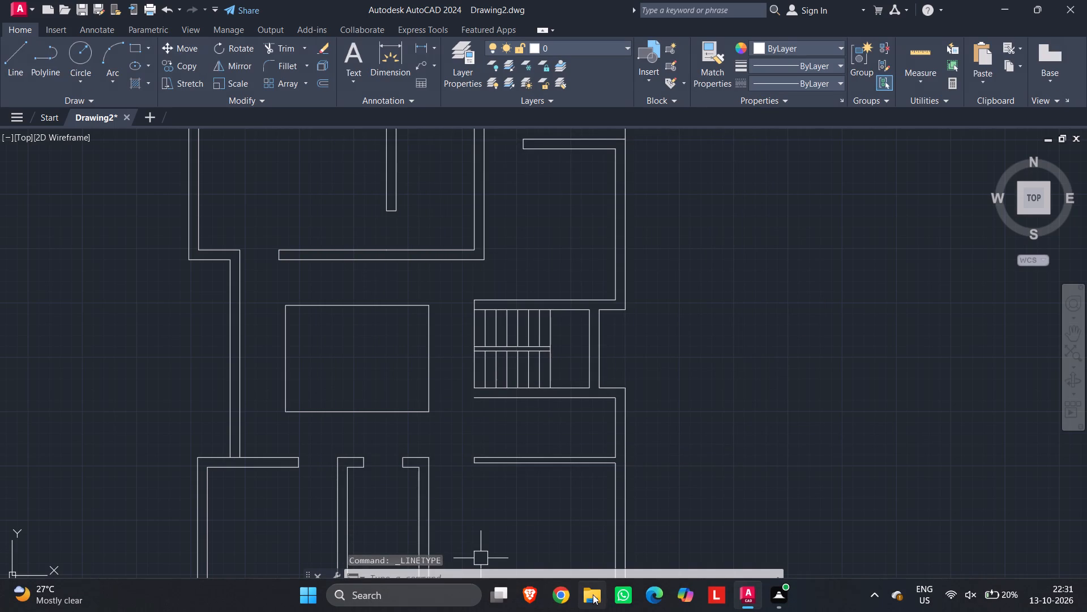
# Switch to File Explorer and copy the name of the "Ground Floor Plan – 2 BHK Independent Villa" PDF in Downloads.
pyautogui.click(589, 600)
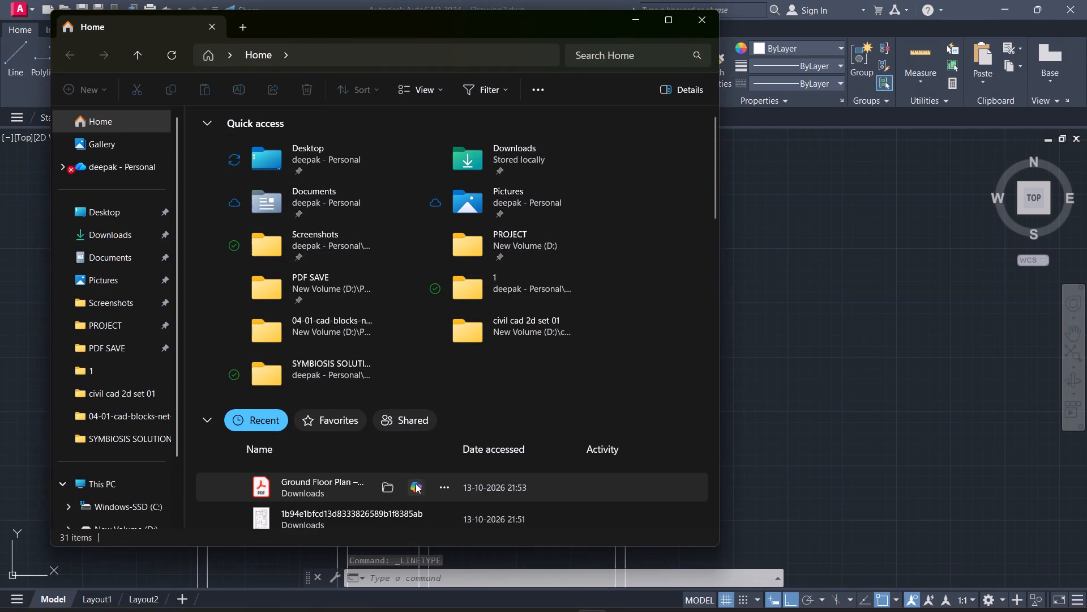
pyautogui.click(395, 487)
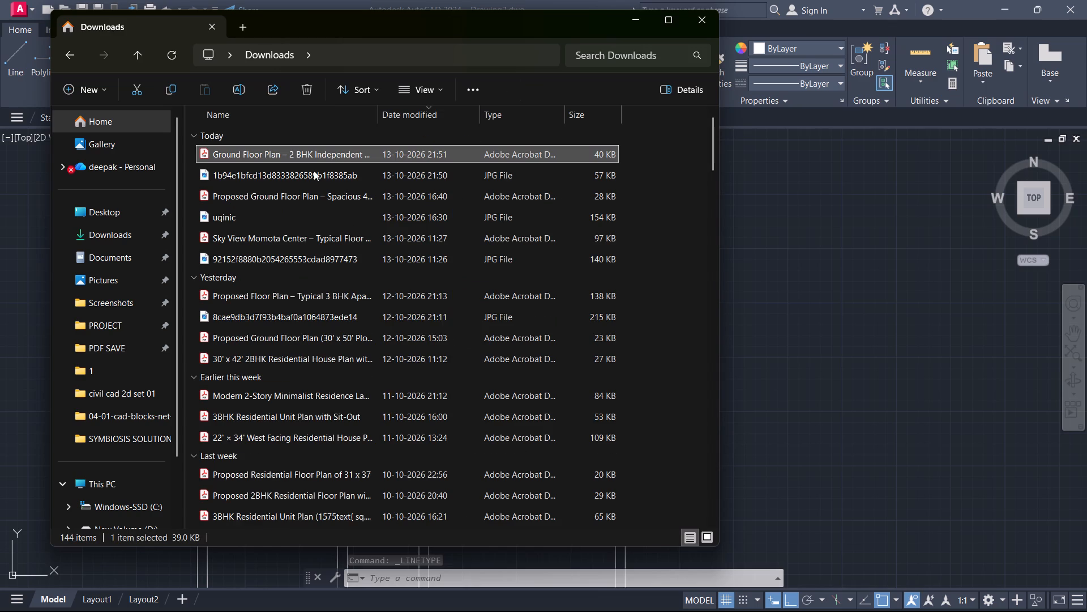
pyautogui.click(313, 153)
pyautogui.hotkey('ctrl', 'c')
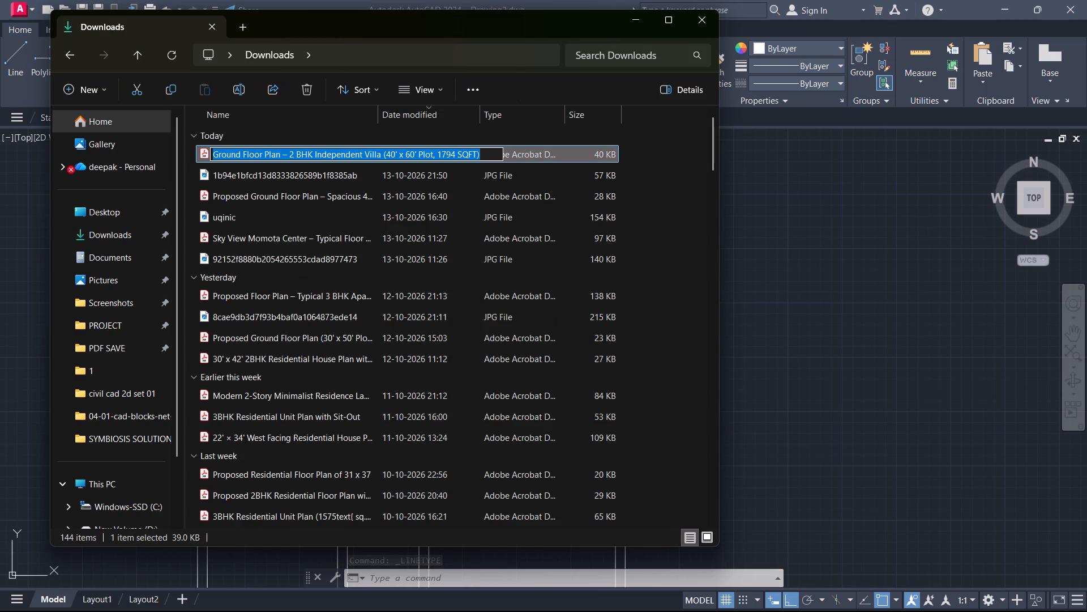
pyautogui.click(707, 24)
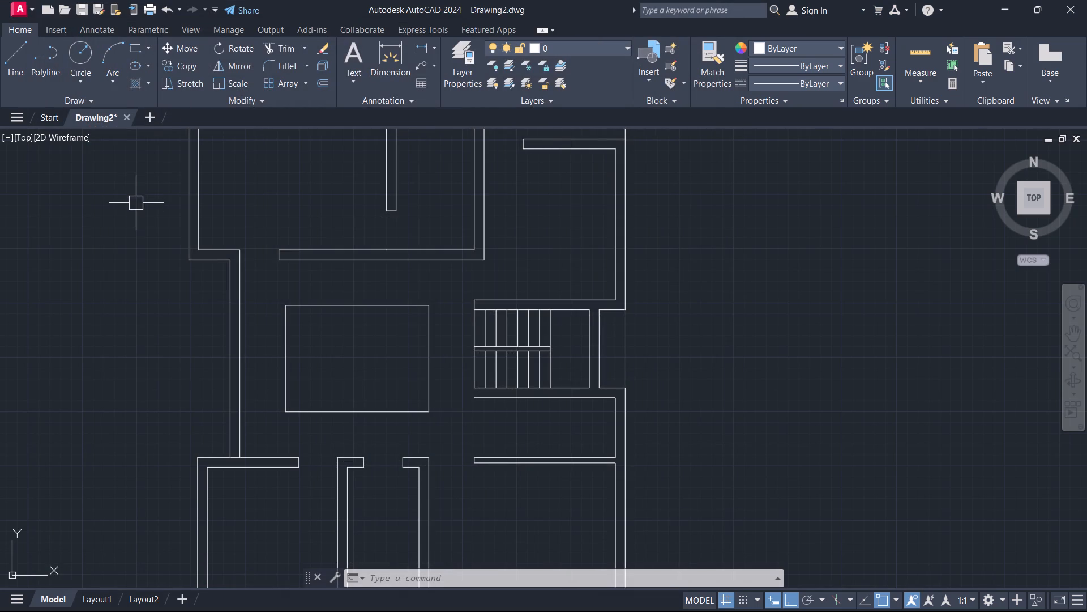
# Save the drawing in the Desktop's SYMBIOSIS SOLUTIONS folder as "Ground Floor Plan – 2 BHK Independent Villa (40' x 60' Plot, 1794 SQFT)".
pyautogui.hotkey('ctrl', 's')
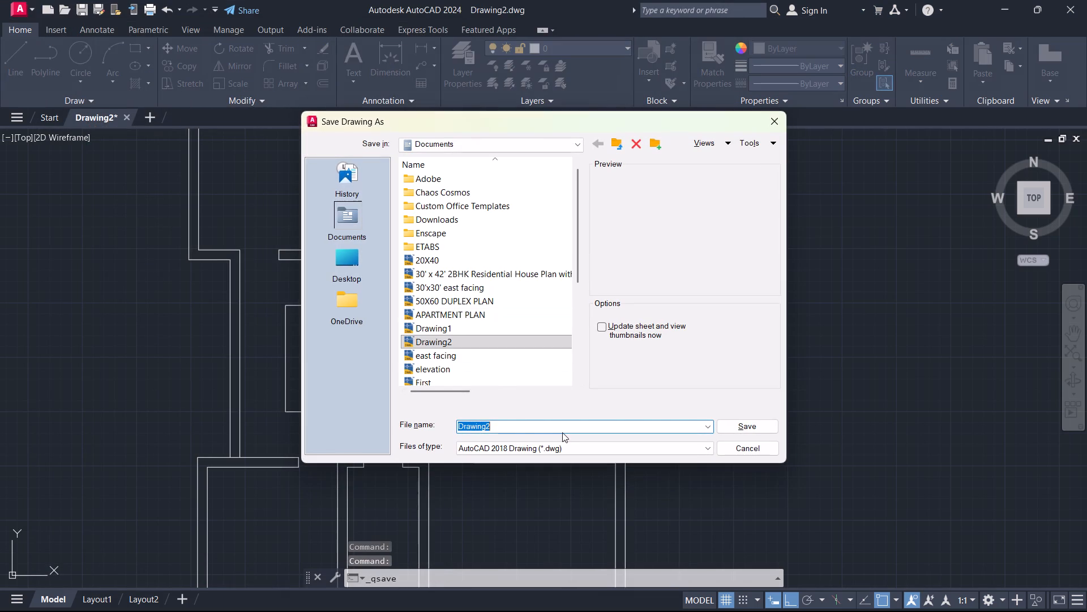
pyautogui.hotkey('ctrl', 'v')
pyautogui.click(342, 255)
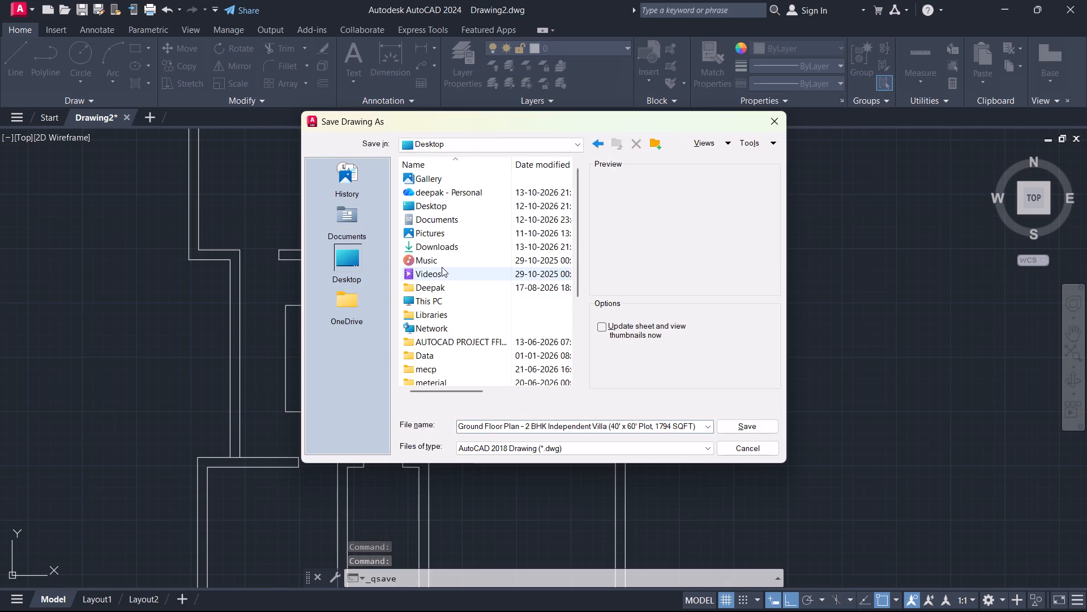
pyautogui.scroll(-4, 442, 267)
pyautogui.click(549, 293)
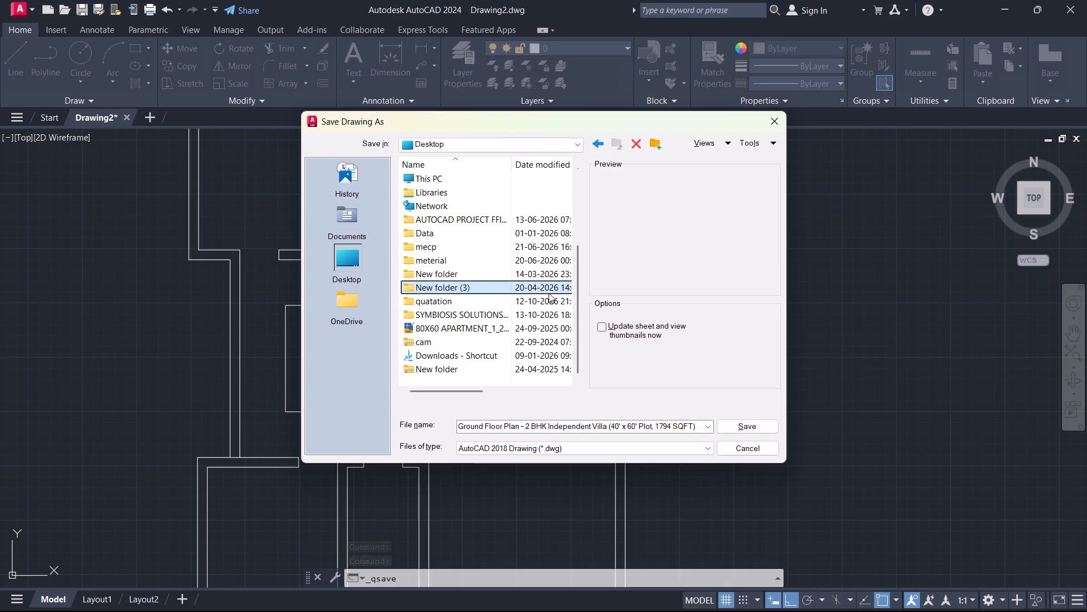
pyautogui.doubleClick(533, 313)
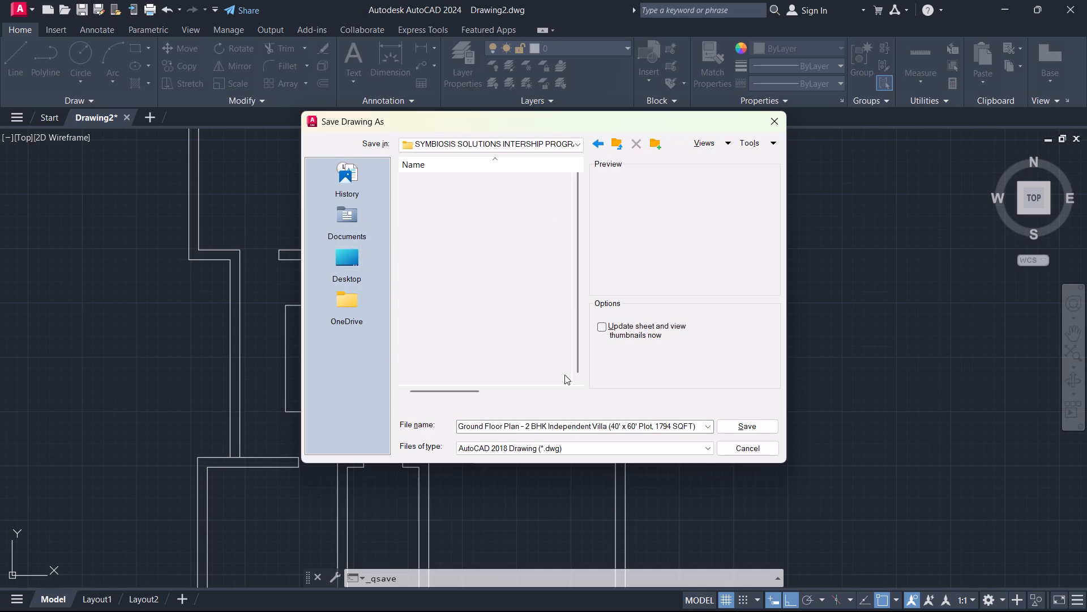
pyautogui.click(735, 426)
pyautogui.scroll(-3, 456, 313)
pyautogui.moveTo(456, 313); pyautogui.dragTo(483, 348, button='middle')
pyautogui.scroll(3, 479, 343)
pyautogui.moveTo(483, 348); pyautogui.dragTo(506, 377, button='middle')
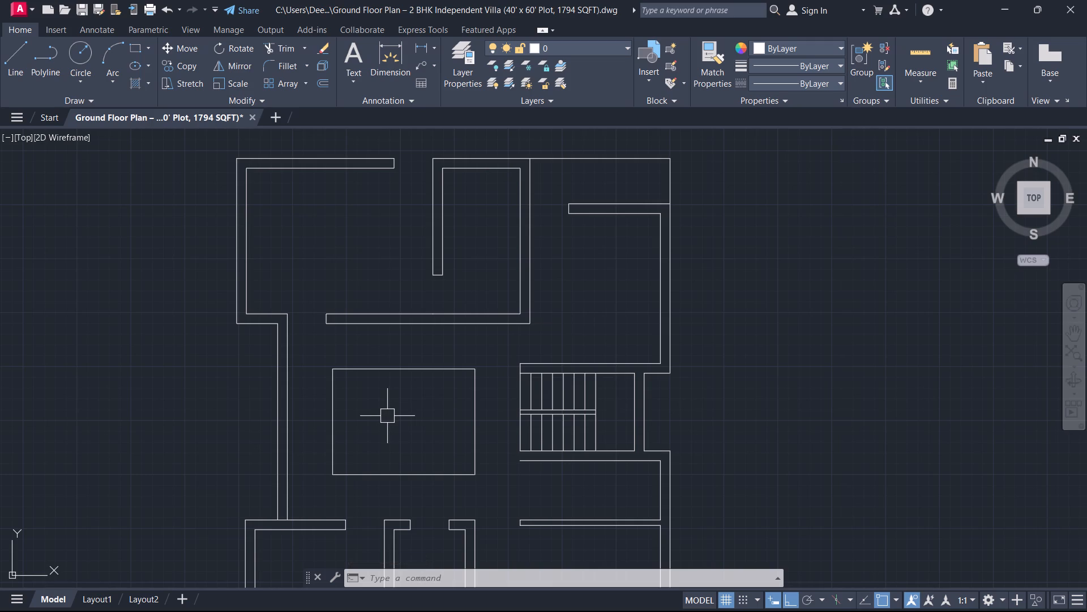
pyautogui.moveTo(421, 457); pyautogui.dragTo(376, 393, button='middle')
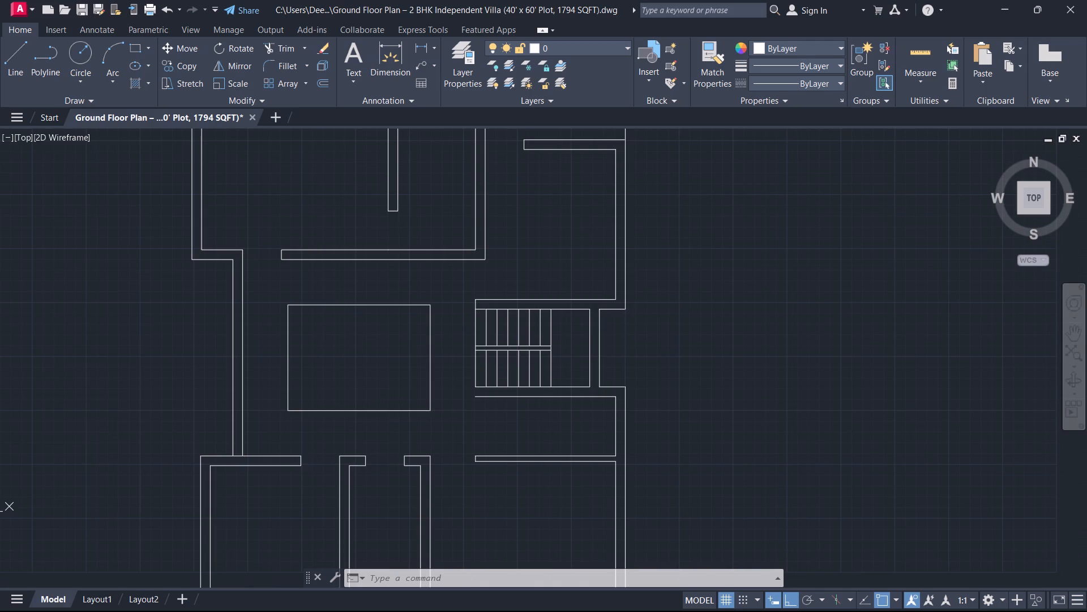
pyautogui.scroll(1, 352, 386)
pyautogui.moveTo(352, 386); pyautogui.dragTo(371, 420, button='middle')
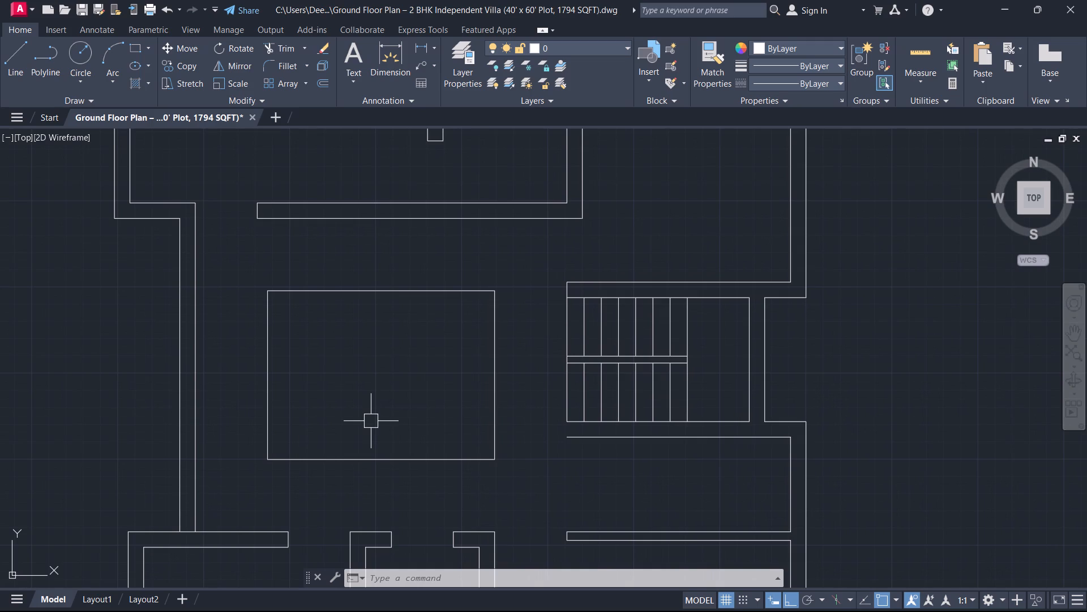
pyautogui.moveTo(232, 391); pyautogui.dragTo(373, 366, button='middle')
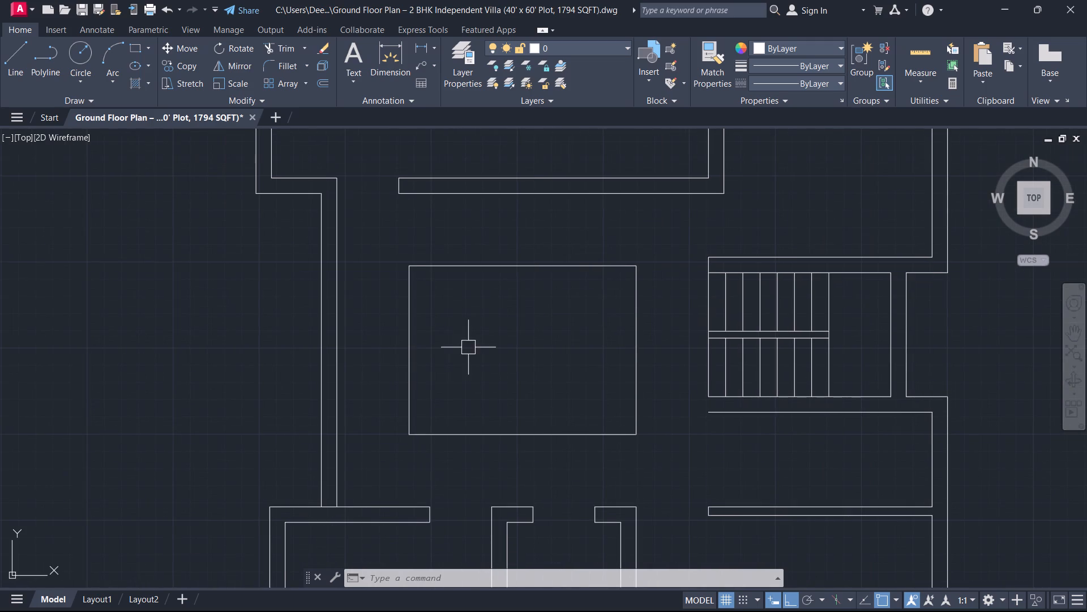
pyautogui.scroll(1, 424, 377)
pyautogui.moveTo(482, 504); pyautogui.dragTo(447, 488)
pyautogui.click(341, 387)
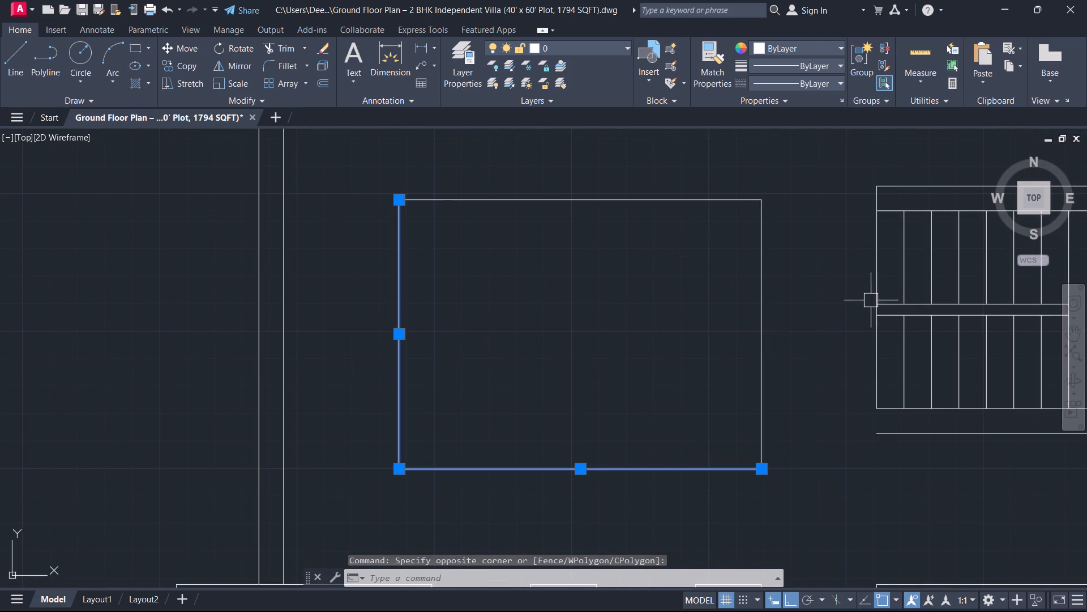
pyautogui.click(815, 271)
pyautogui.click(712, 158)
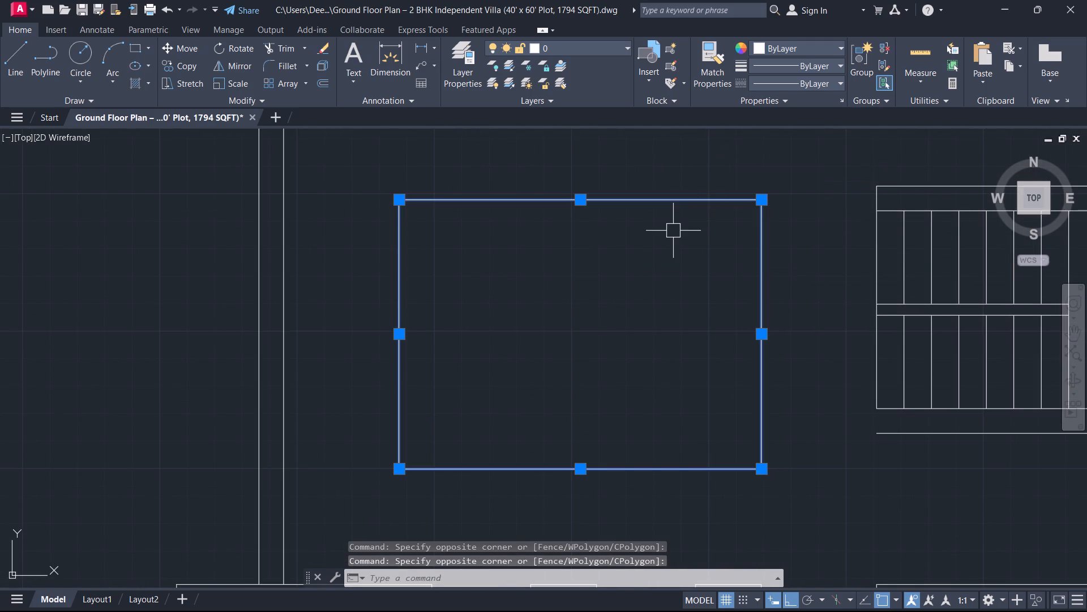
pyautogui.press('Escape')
# Set the central rectangle's right and top sides to the ACAD_ISO02W100 linetype, saving the drawing after each change.
pyautogui.moveTo(673, 231); pyautogui.dragTo(543, 330, button='middle')
pyautogui.click(630, 380)
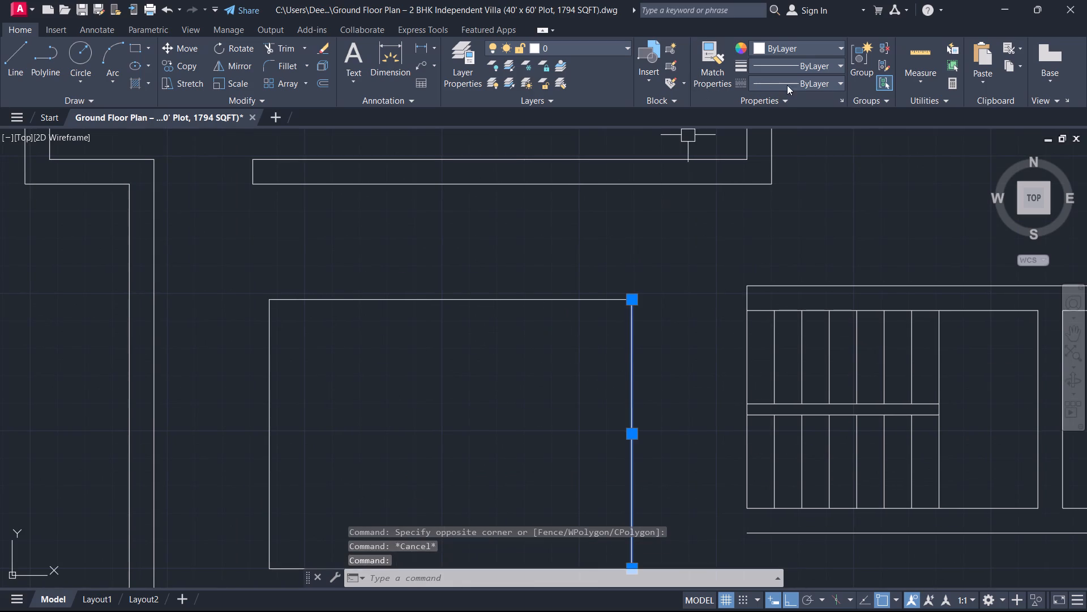
pyautogui.click(787, 85)
pyautogui.click(774, 130)
pyautogui.press('space')
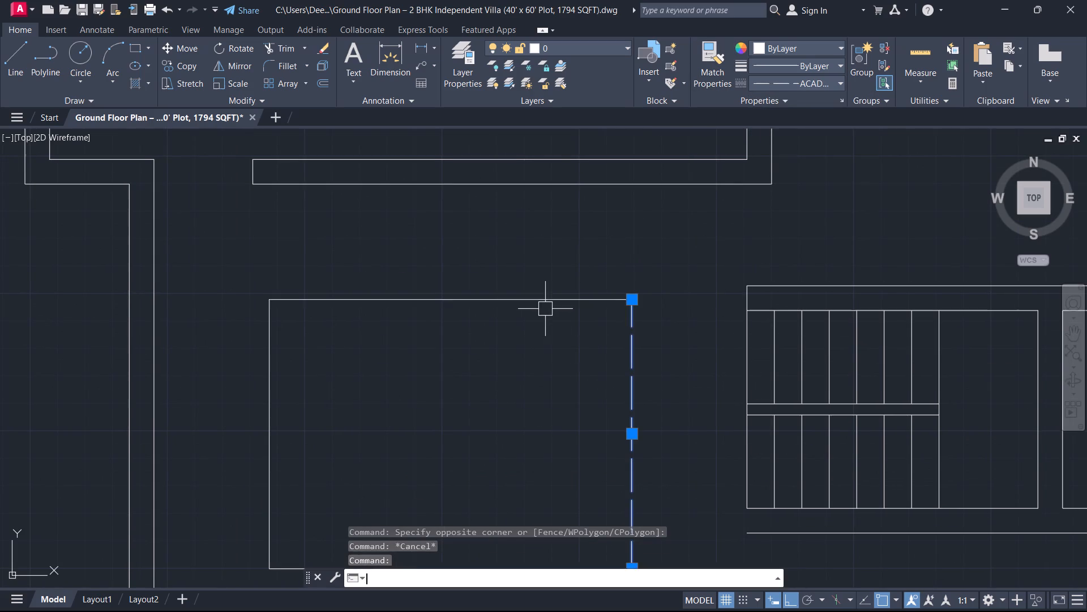
pyautogui.click(545, 304)
pyautogui.click(799, 76)
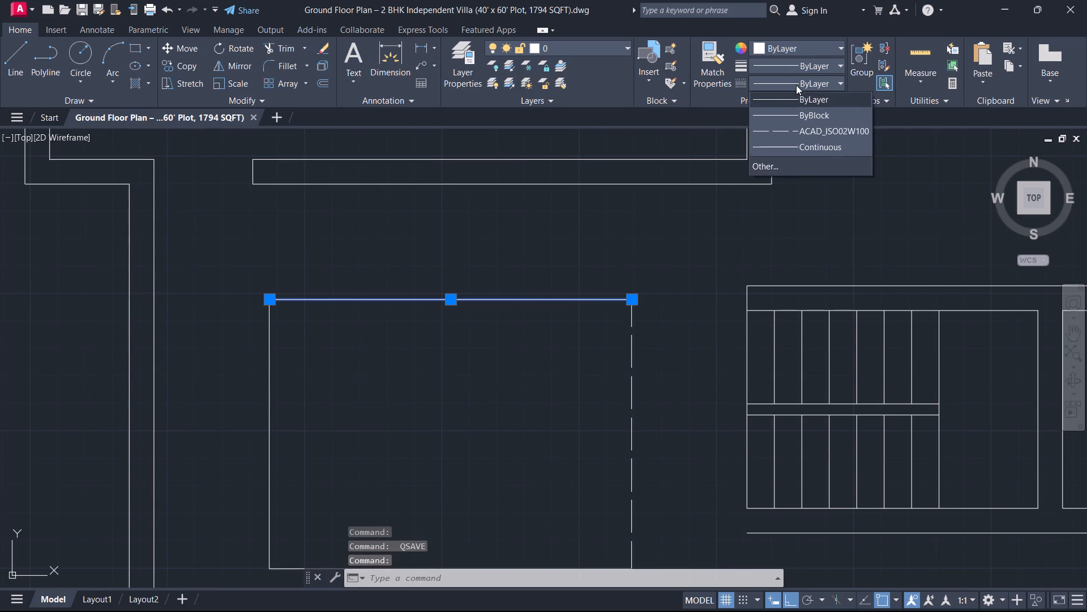
pyautogui.click(786, 128)
pyautogui.press('space')
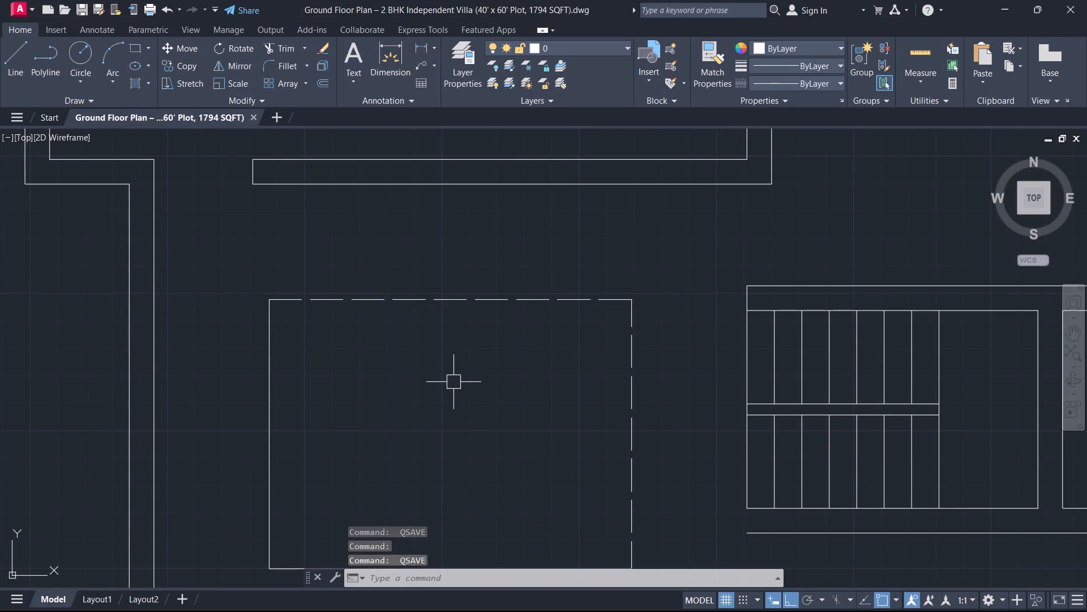
# Set the central rectangle's left and bottom sides to the ACAD_ISO02W100 linetype and save the drawing.
pyautogui.scroll(-2, 425, 356)
pyautogui.moveTo(425, 356); pyautogui.dragTo(489, 326, button='middle')
pyautogui.click(431, 369)
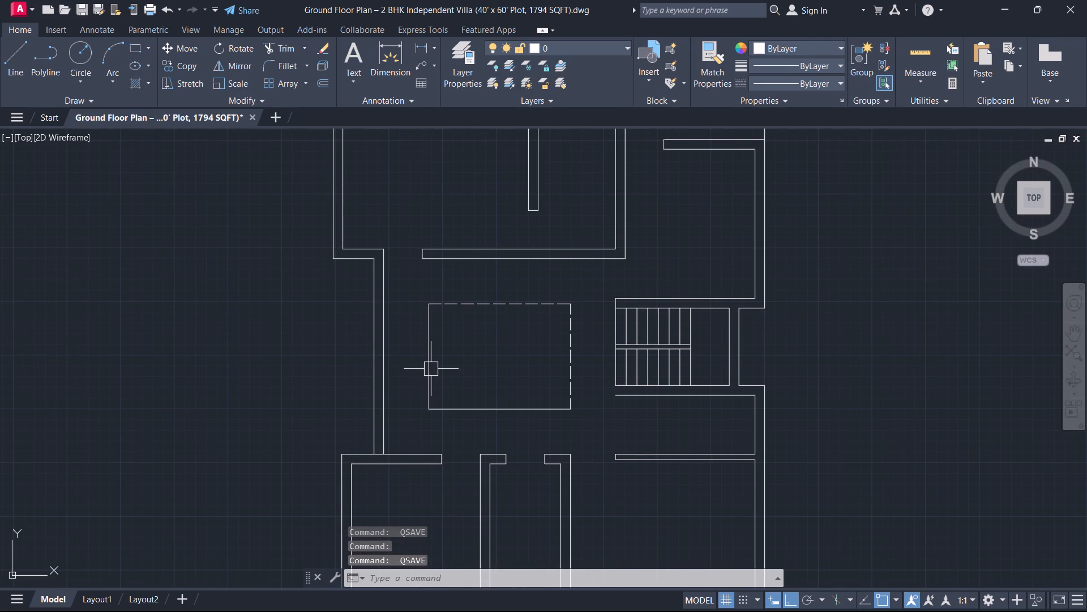
pyautogui.click(819, 84)
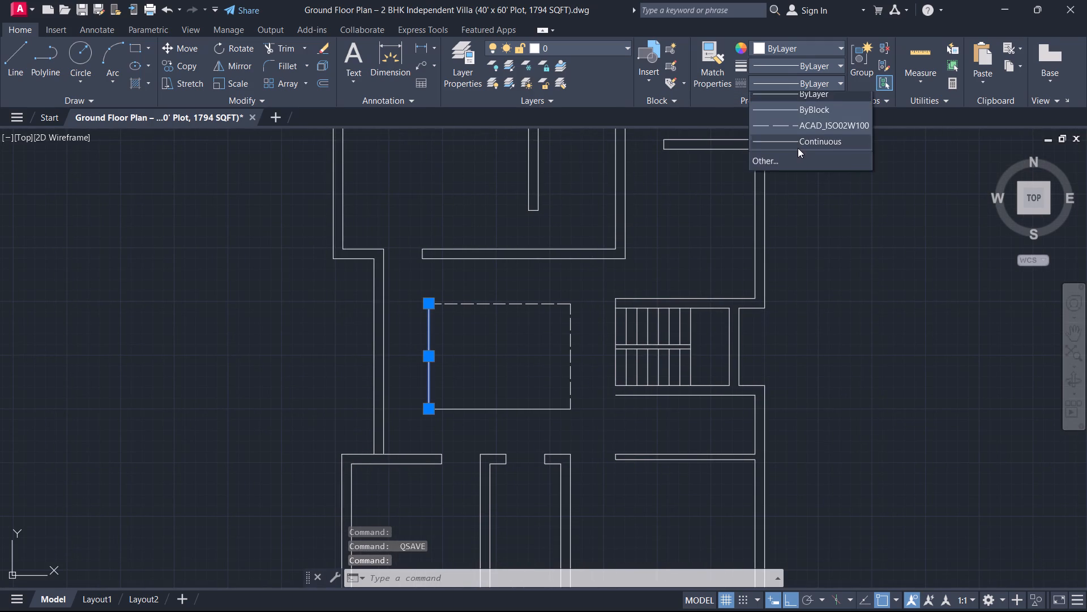
pyautogui.click(807, 135)
pyautogui.press('Escape')
pyautogui.click(460, 413)
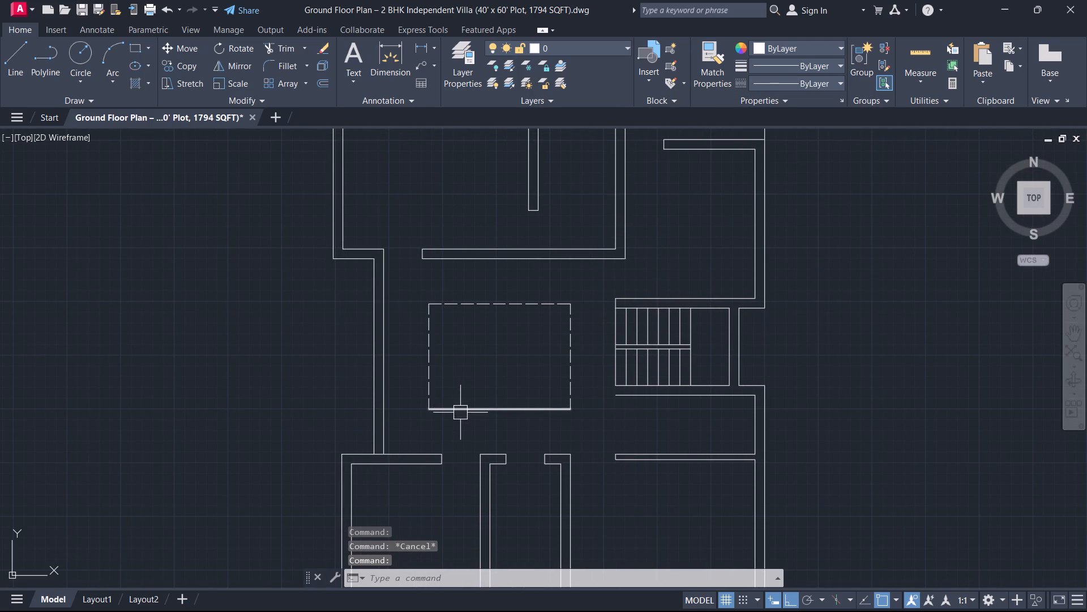
pyautogui.click(798, 84)
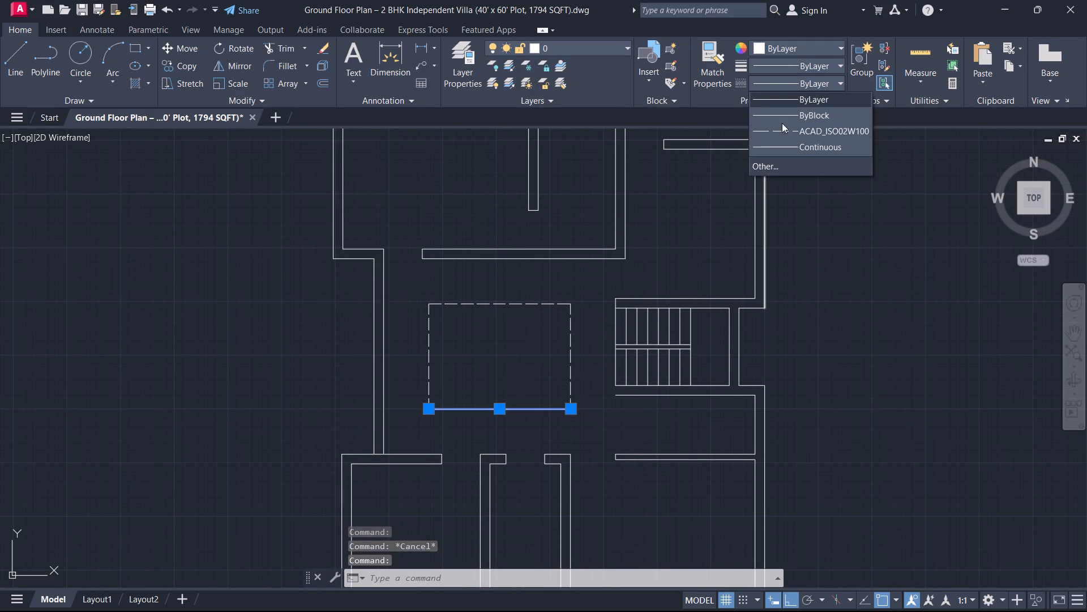
pyautogui.click(772, 138)
pyautogui.press('space')
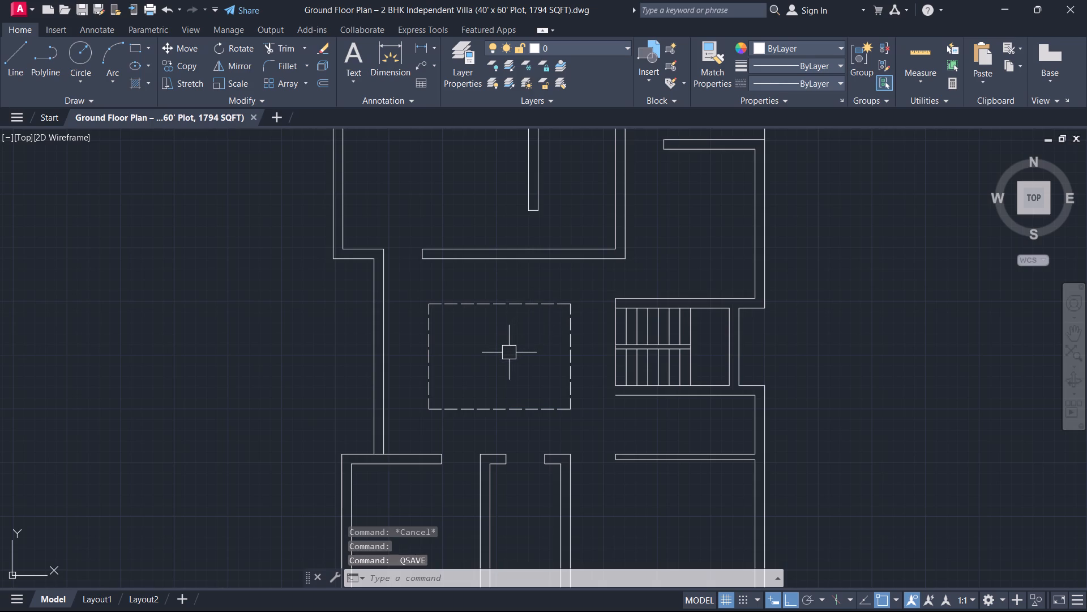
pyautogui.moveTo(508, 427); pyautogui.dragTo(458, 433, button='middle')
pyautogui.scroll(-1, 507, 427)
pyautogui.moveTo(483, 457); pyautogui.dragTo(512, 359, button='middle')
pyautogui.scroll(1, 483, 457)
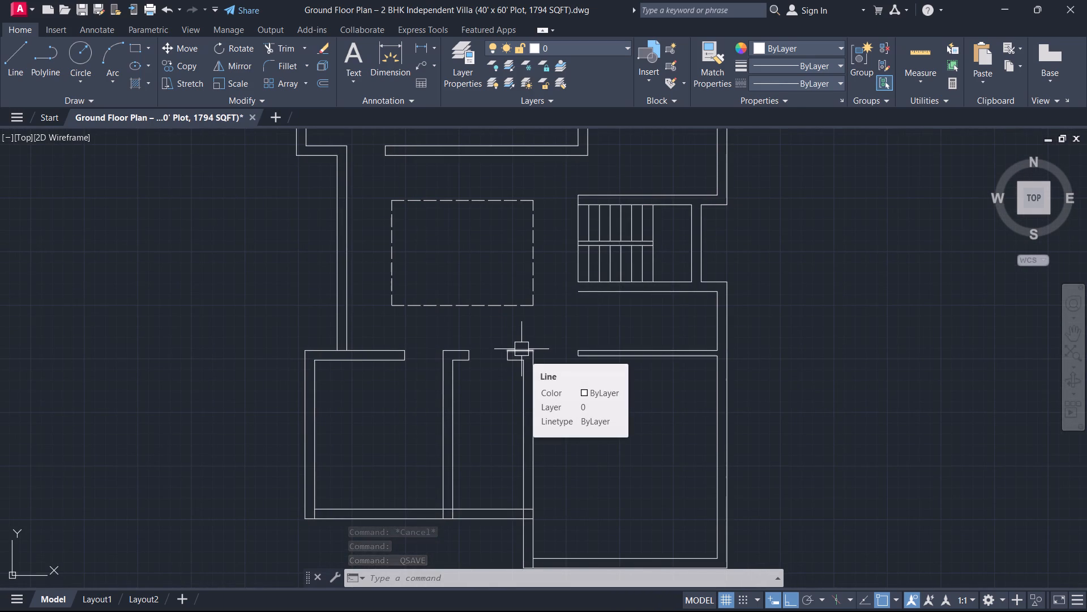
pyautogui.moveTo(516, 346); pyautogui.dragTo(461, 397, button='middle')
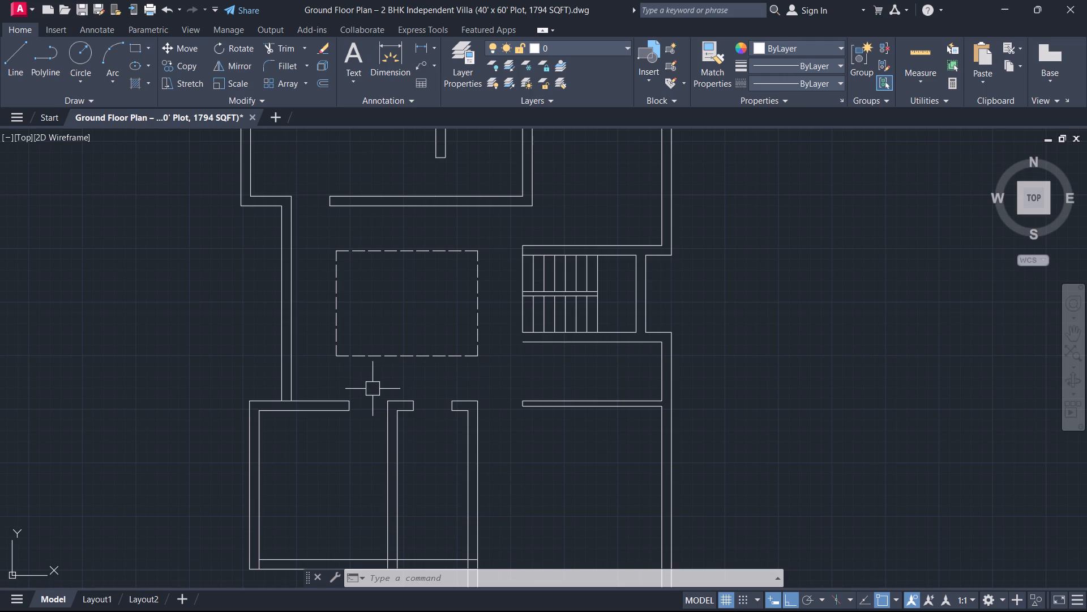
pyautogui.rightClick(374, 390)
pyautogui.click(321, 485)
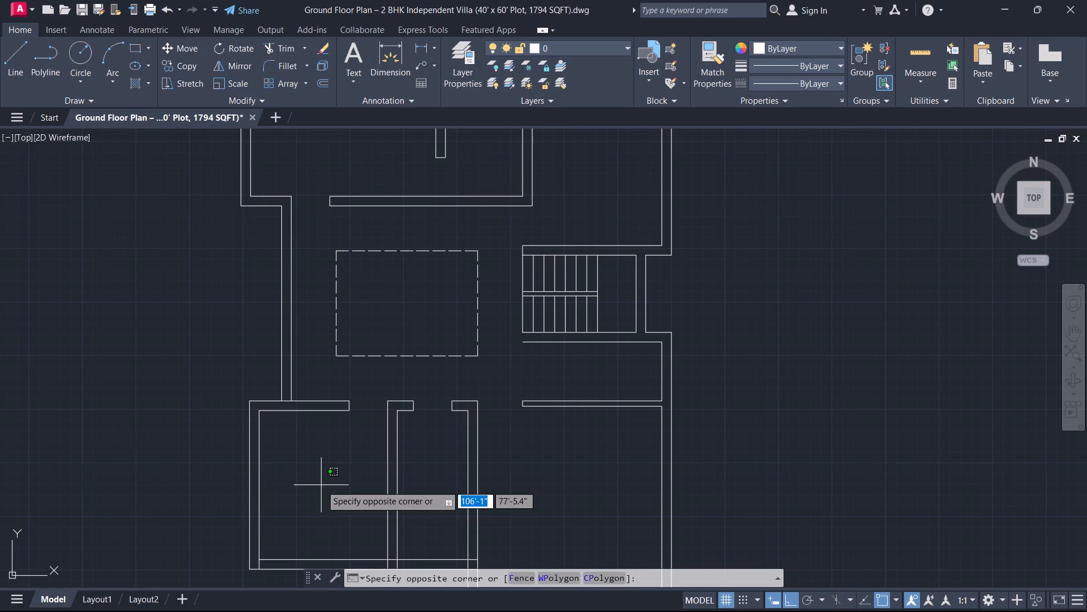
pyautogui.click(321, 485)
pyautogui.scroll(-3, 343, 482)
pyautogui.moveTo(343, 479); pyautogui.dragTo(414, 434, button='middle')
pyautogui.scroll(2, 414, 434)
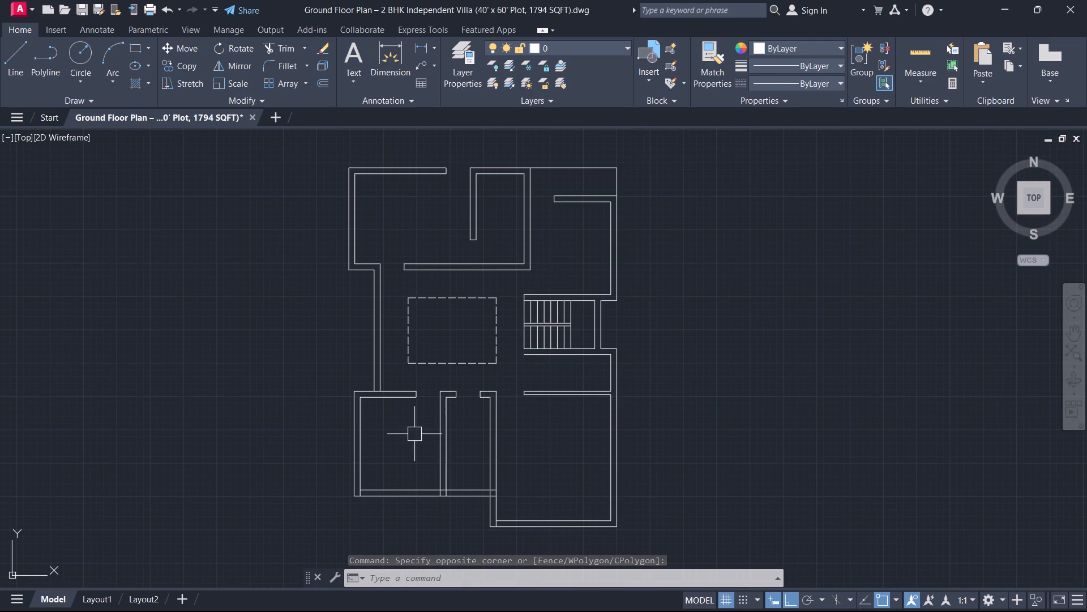
# Offset the short inner wall line left of the narrow lower room's door opening 6'10" downward into the room.
pyautogui.write('o')
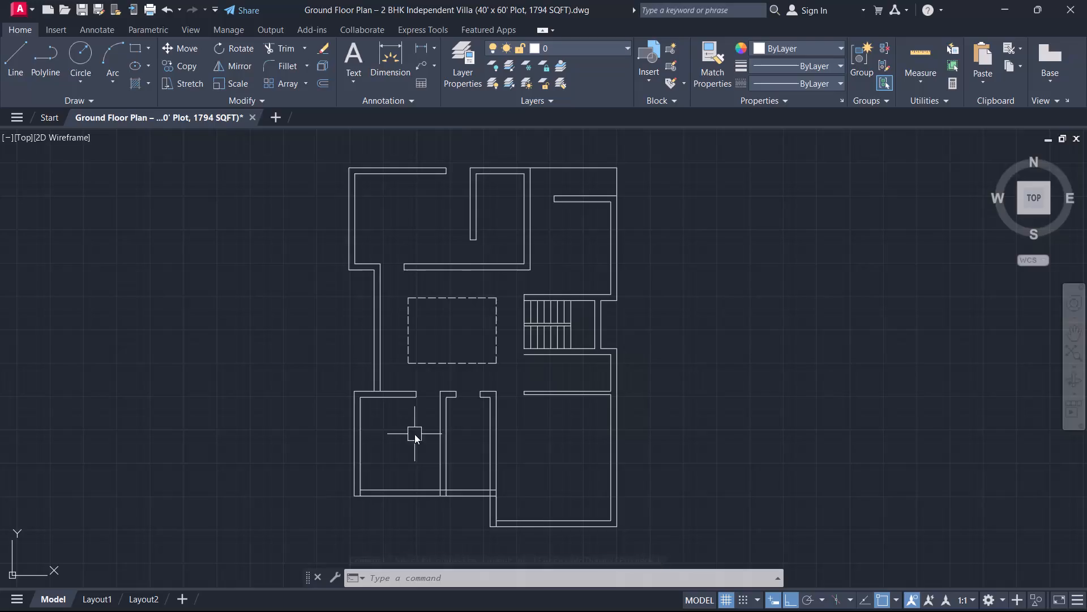
pyautogui.press('space')
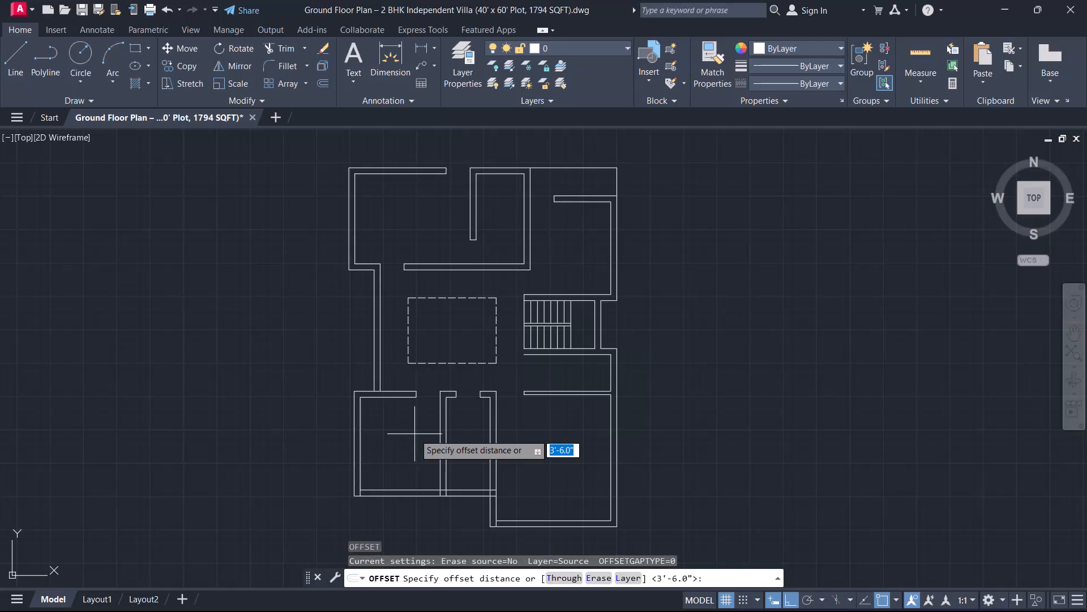
pyautogui.press('BackSpace')
pyautogui.press('6')
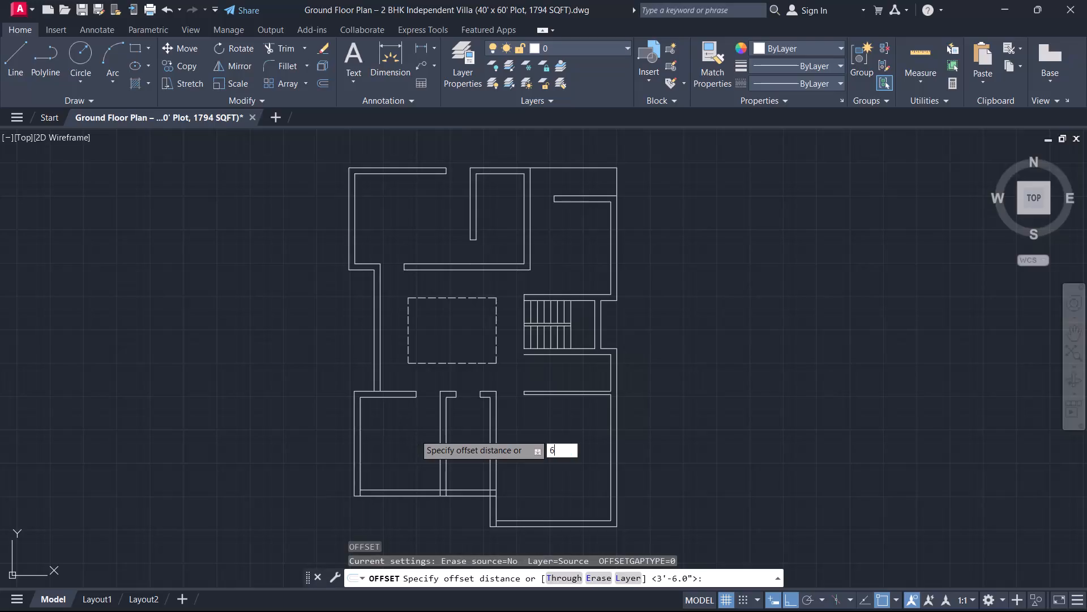
pyautogui.press("'")
pyautogui.write('10')
pyautogui.press('Return')
pyautogui.scroll(1, 515, 371)
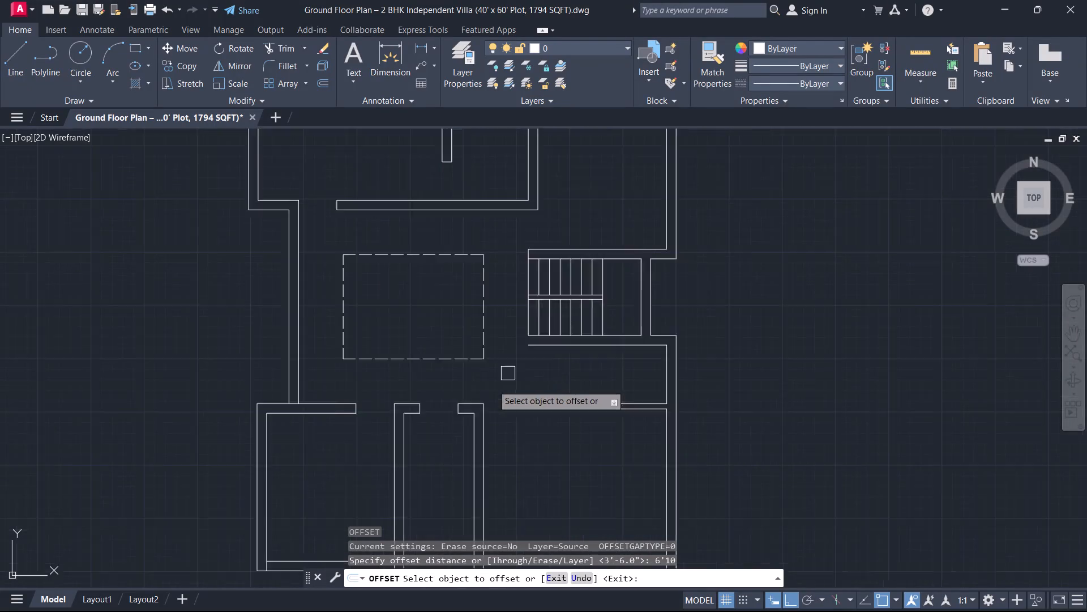
pyautogui.scroll(2, 493, 385)
pyautogui.click(292, 440)
pyautogui.click(317, 503)
pyautogui.scroll(-3, 322, 510)
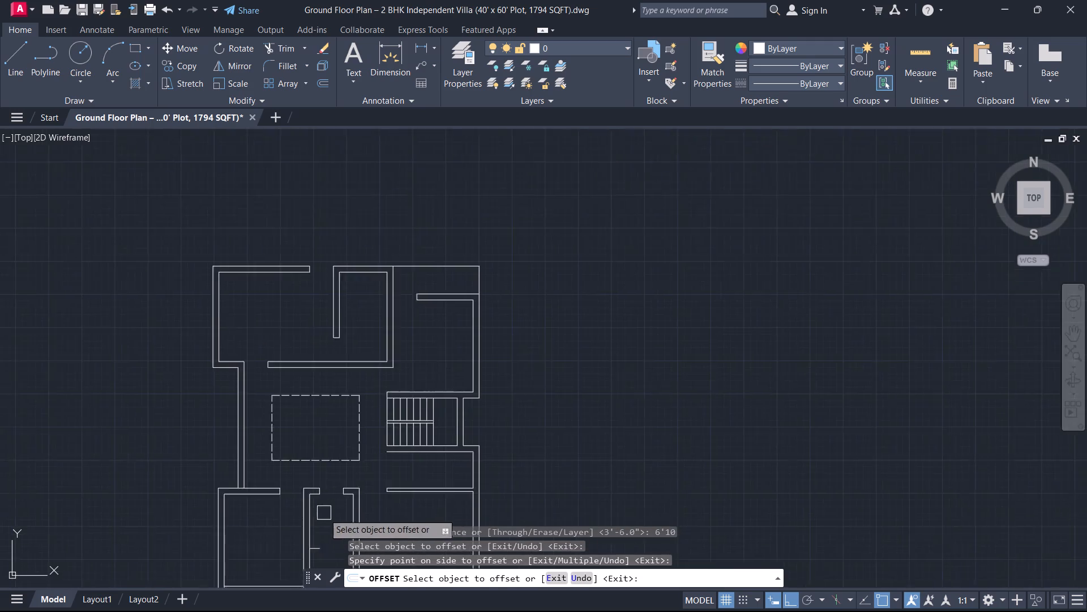
pyautogui.moveTo(323, 514); pyautogui.dragTo(367, 453, button='middle')
pyautogui.press('Escape')
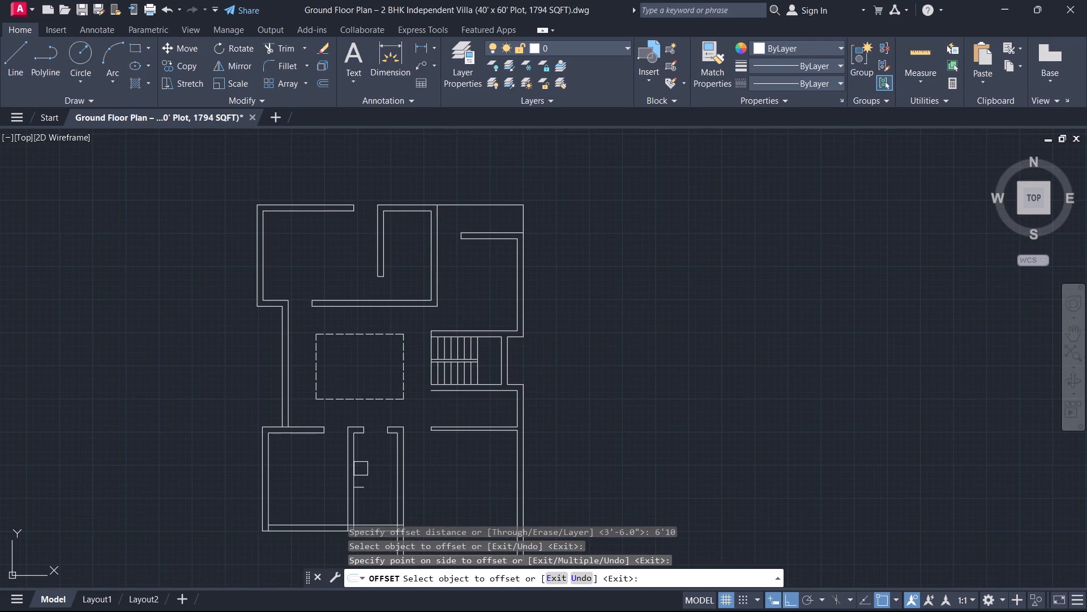
# Extend the short offset line across the narrow room to its right-hand wall.
pyautogui.press('e')
pyautogui.write('x')
pyautogui.press('space')
pyautogui.scroll(3, 358, 474)
pyautogui.moveTo(350, 499); pyautogui.dragTo(363, 356, button='middle')
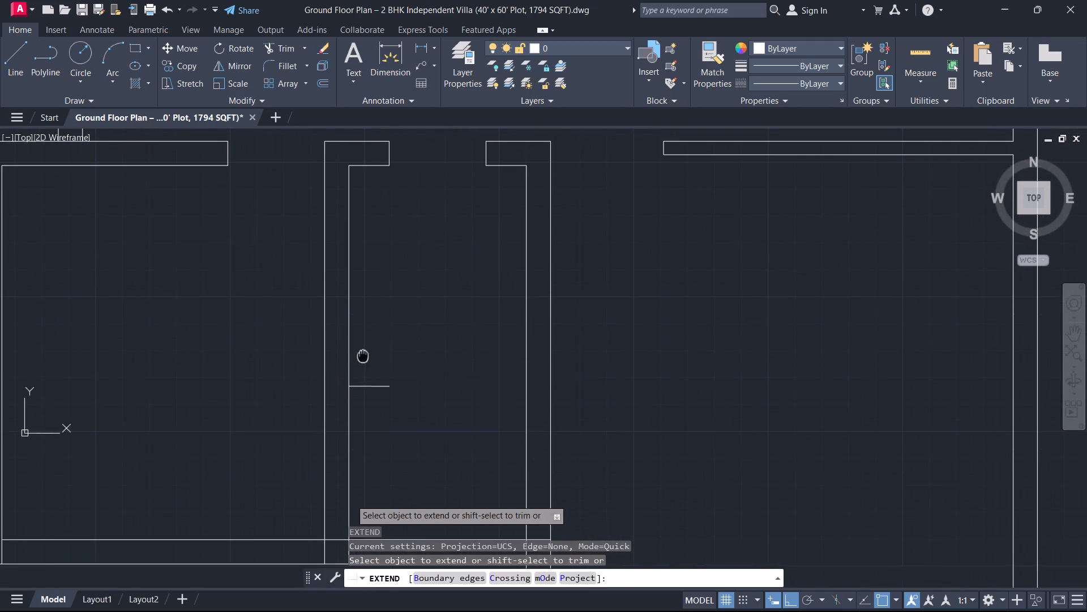
pyautogui.click(373, 386)
pyautogui.press('Escape')
# Offset the extended line 9" downward to form the narrow room's bottom wall.
pyautogui.write('o 9')
pyautogui.press('Return')
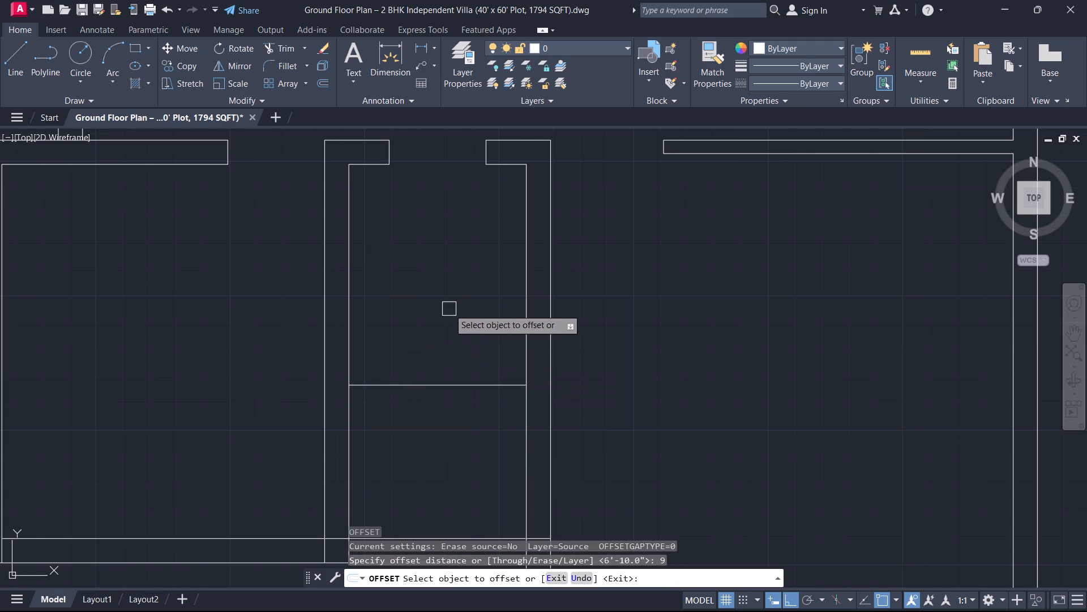
pyautogui.click(447, 390)
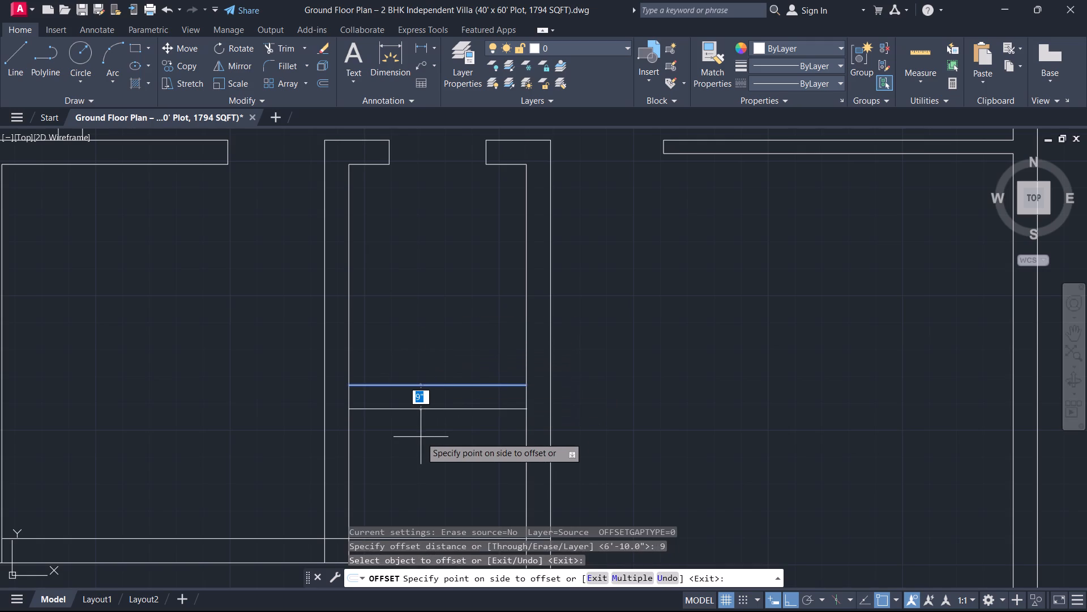
pyautogui.click(421, 437)
pyautogui.scroll(-1, 421, 437)
pyautogui.moveTo(406, 436); pyautogui.dragTo(384, 473, button='middle')
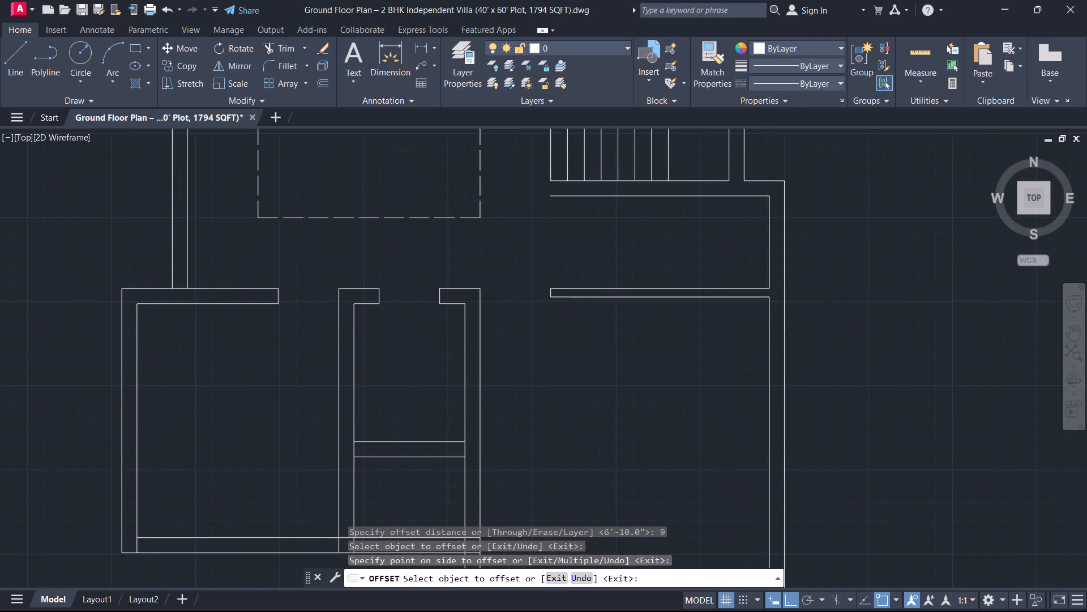
pyautogui.press('Escape')
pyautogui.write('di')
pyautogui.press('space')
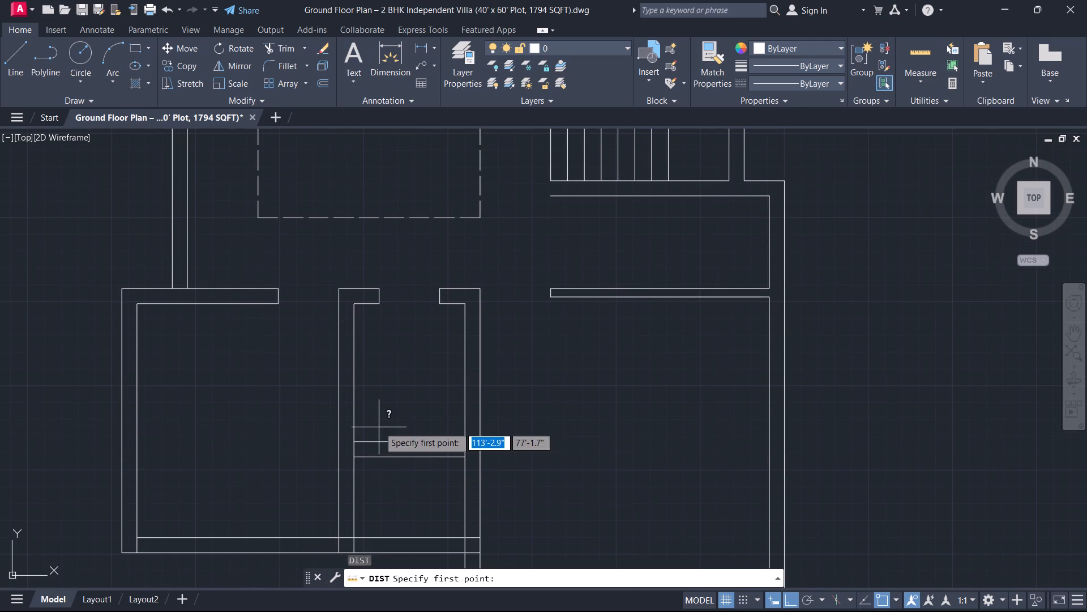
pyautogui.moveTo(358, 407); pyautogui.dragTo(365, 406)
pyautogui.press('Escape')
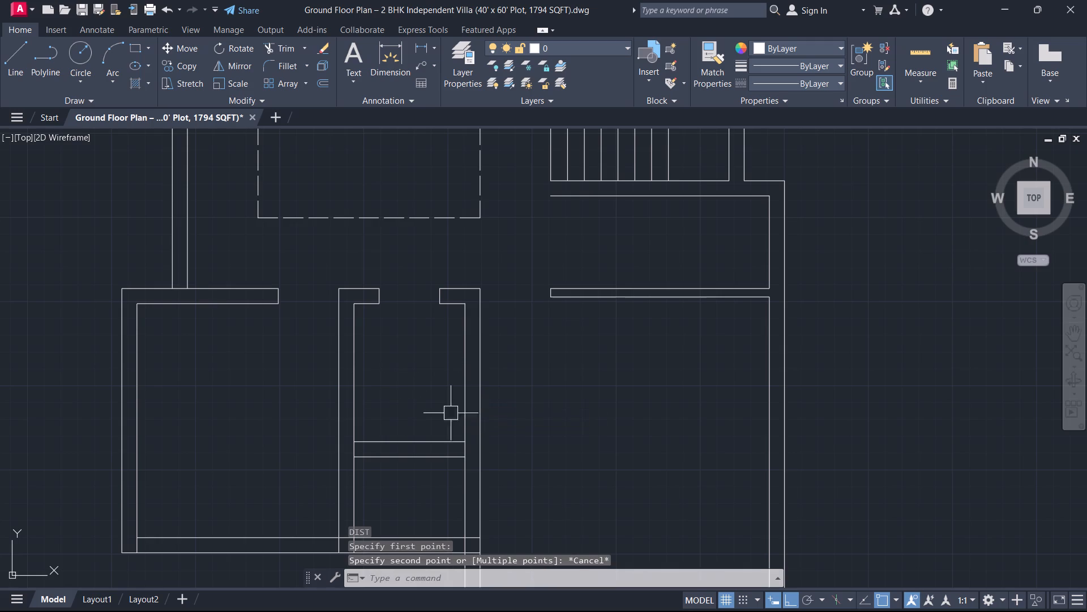
# Trim both inner vertical wall lines between the new 9" wall's two lines to open its junctions with the side walls.
pyautogui.write('tr')
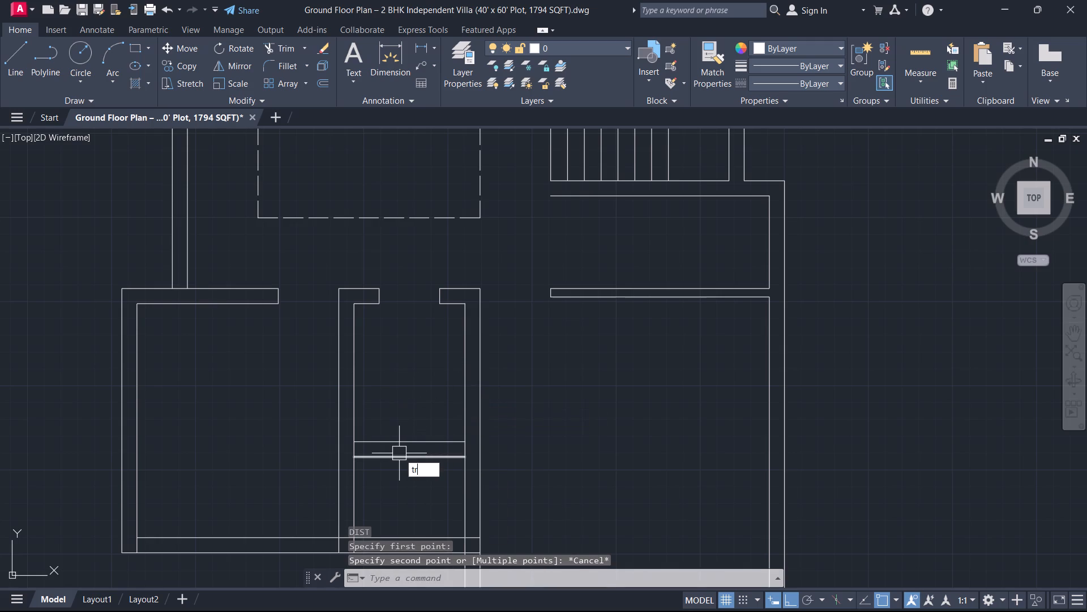
pyautogui.press('space')
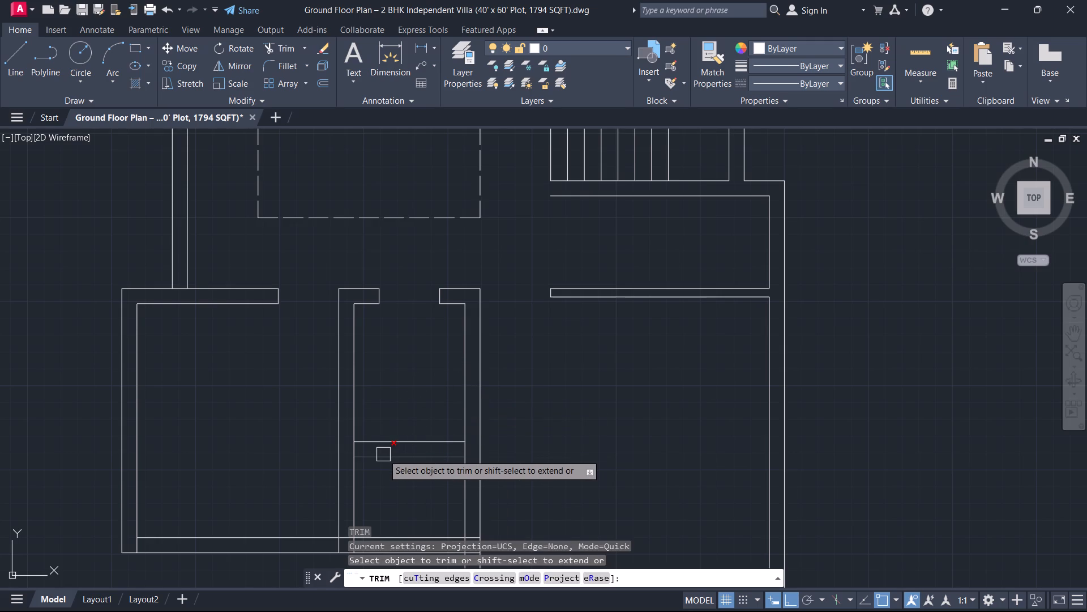
pyautogui.moveTo(403, 424); pyautogui.dragTo(417, 341, button='middle')
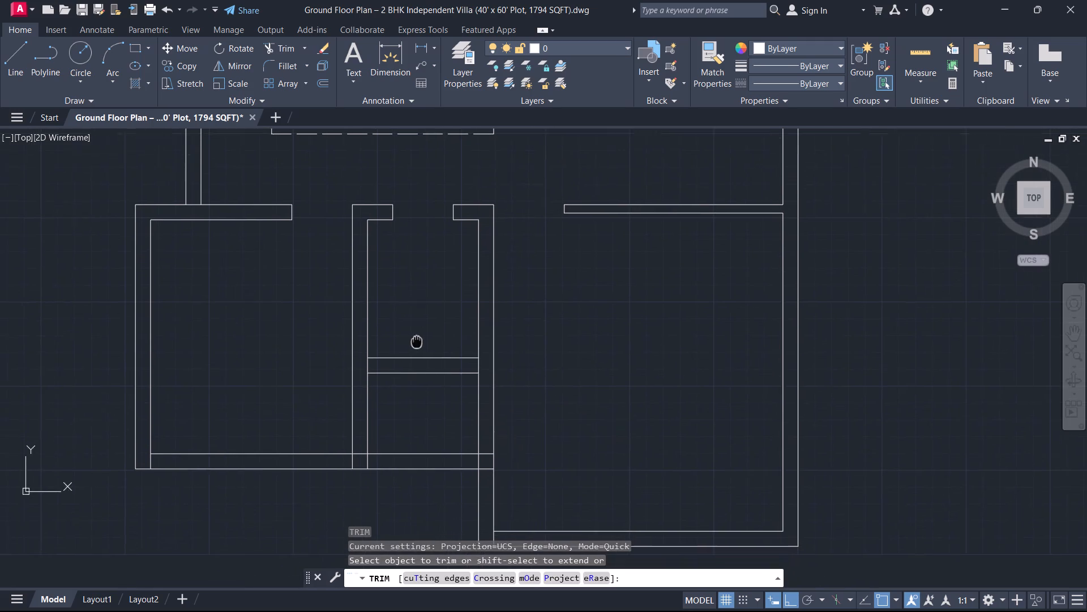
pyautogui.moveTo(417, 341); pyautogui.dragTo(417, 339, button='middle')
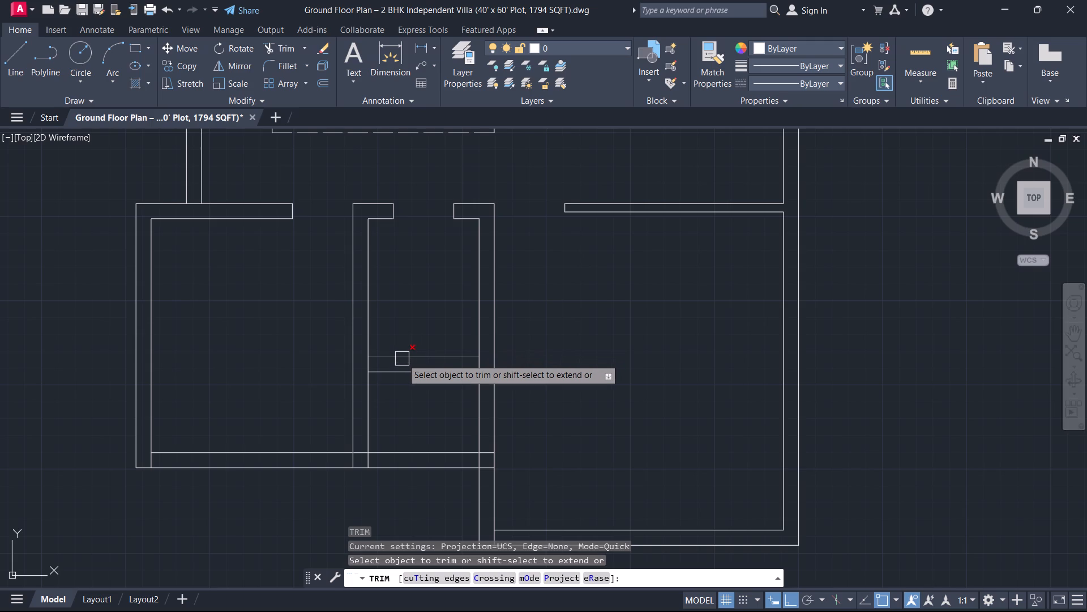
pyautogui.scroll(3, 385, 369)
pyautogui.moveTo(364, 362); pyautogui.dragTo(363, 362)
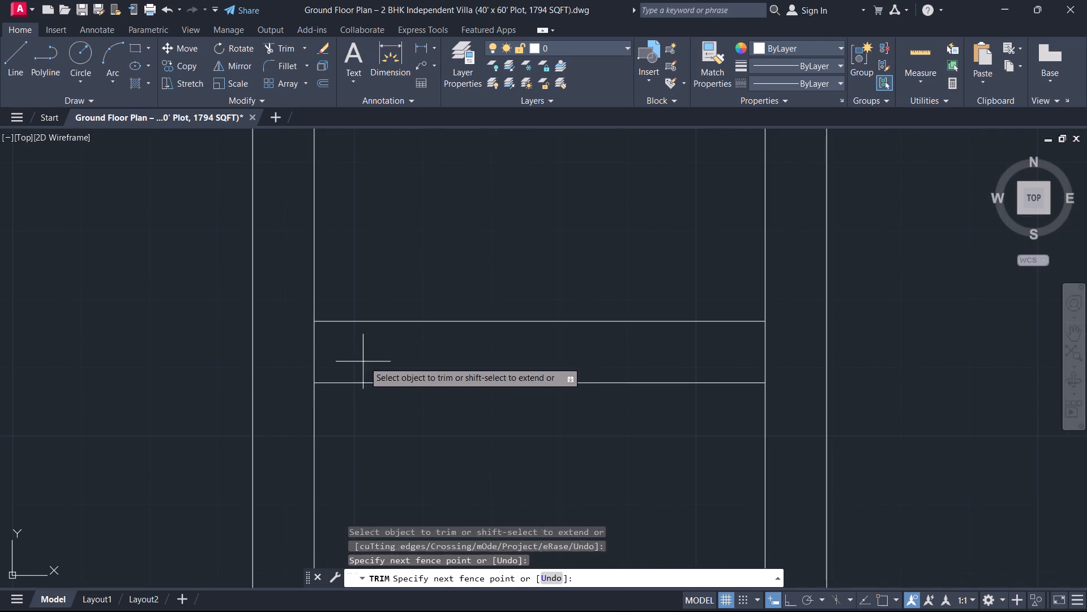
pyautogui.moveTo(363, 362); pyautogui.dragTo(358, 362)
pyautogui.click(299, 352)
pyautogui.moveTo(736, 340); pyautogui.dragTo(742, 342)
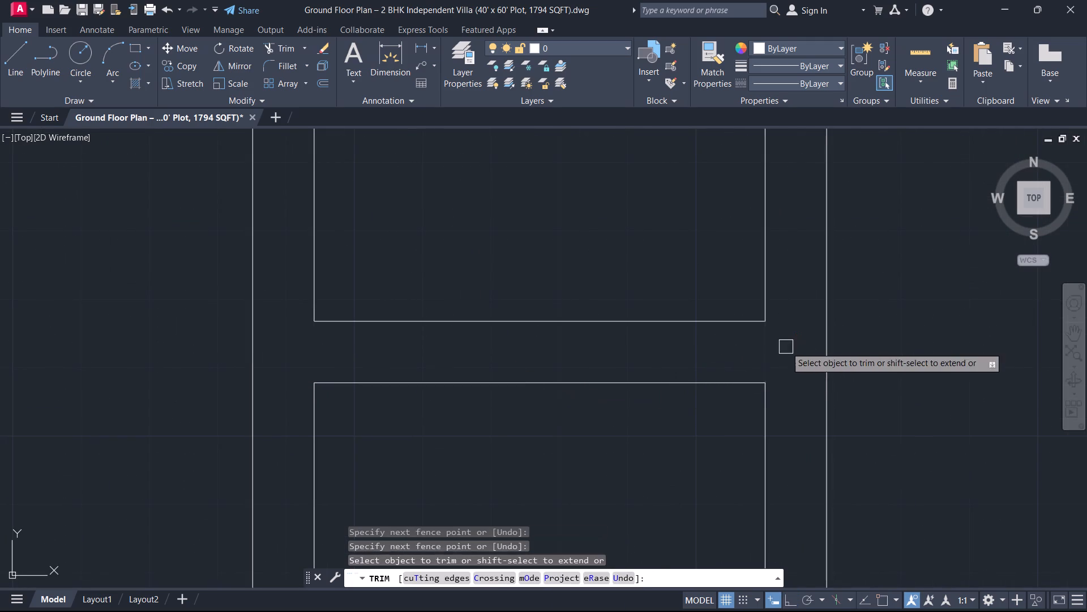
pyautogui.click(786, 347)
# Trim away the two old bottom wall lines spanning between the side walls below the narrow room.
pyautogui.scroll(-4, 703, 384)
pyautogui.scroll(2, 656, 439)
pyautogui.moveTo(654, 441); pyautogui.dragTo(660, 398, button='middle')
pyautogui.moveTo(689, 450); pyautogui.dragTo(688, 443)
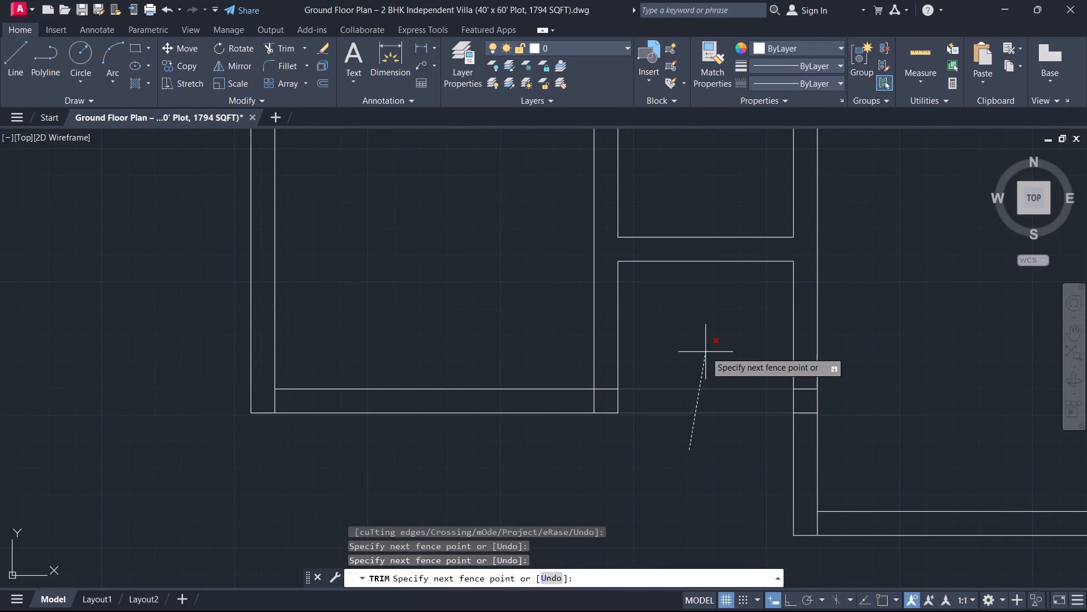
pyautogui.moveTo(705, 347); pyautogui.dragTo(713, 377)
pyautogui.press('Escape')
# Erase the two leftover short line pieces crossing the wall right of the narrow space.
pyautogui.moveTo(729, 356); pyautogui.dragTo(749, 383)
pyautogui.click(859, 433)
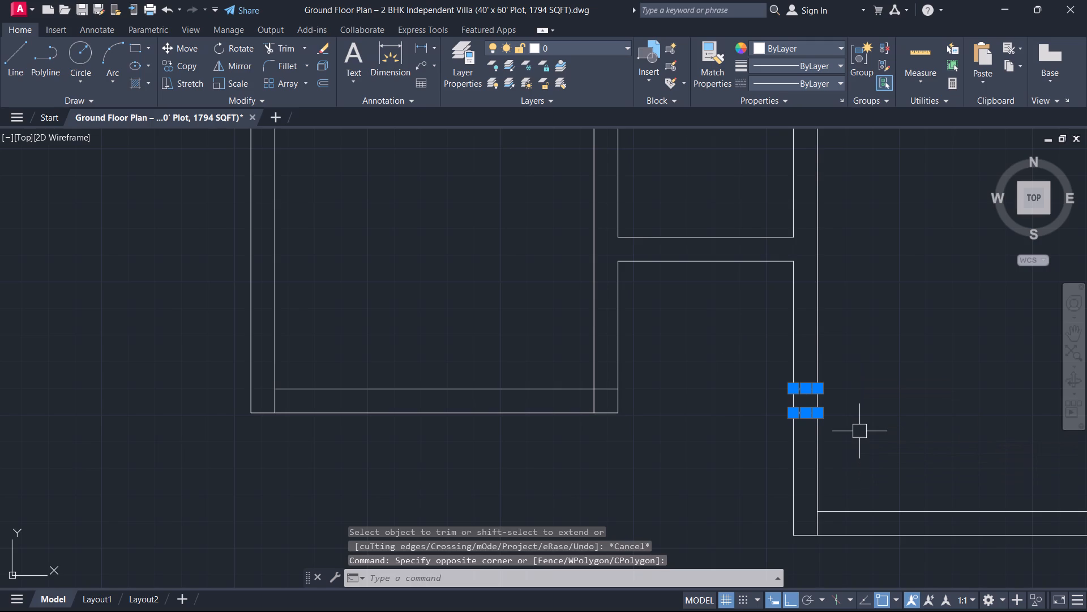
pyautogui.press('Delete')
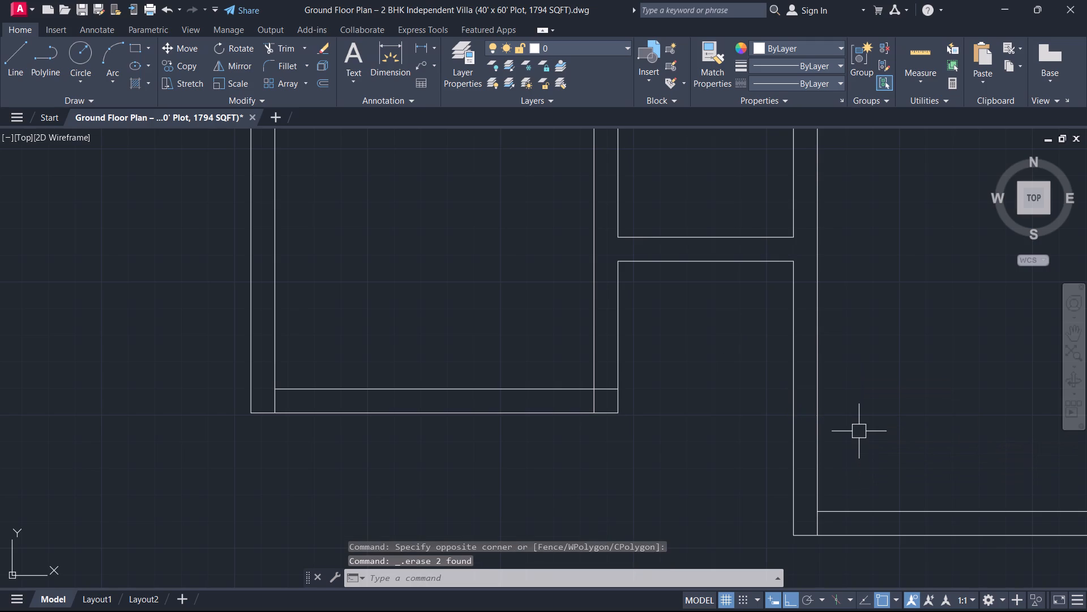
# Offset the lower-left room's inner bottom and right wall lines 2' into the room from their shared corner.
pyautogui.scroll(1, 744, 434)
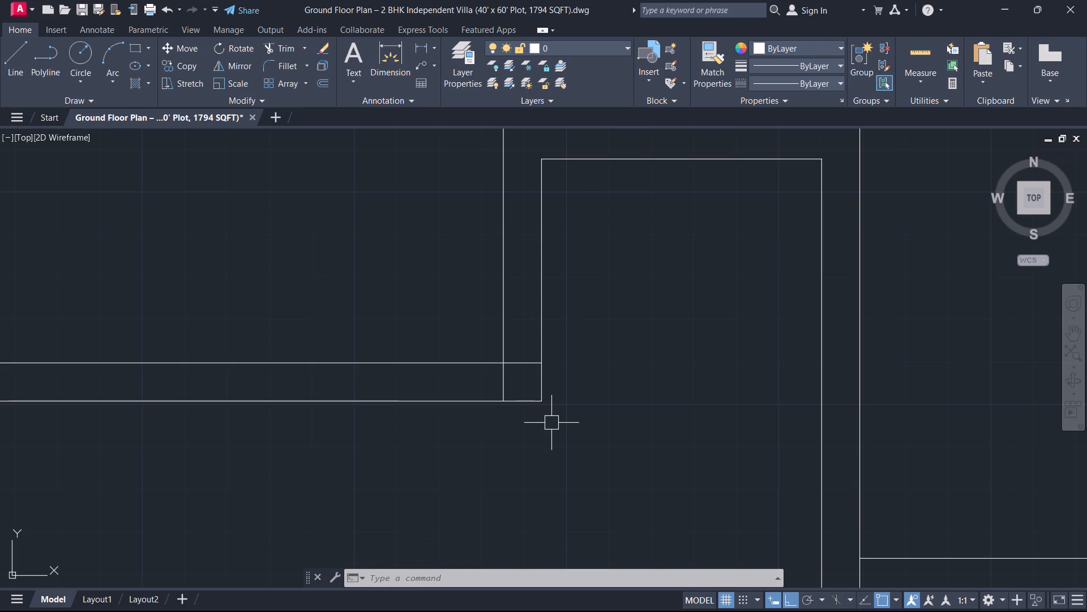
pyautogui.write('o')
pyautogui.press('space')
pyautogui.write("2'")
pyautogui.press('Return')
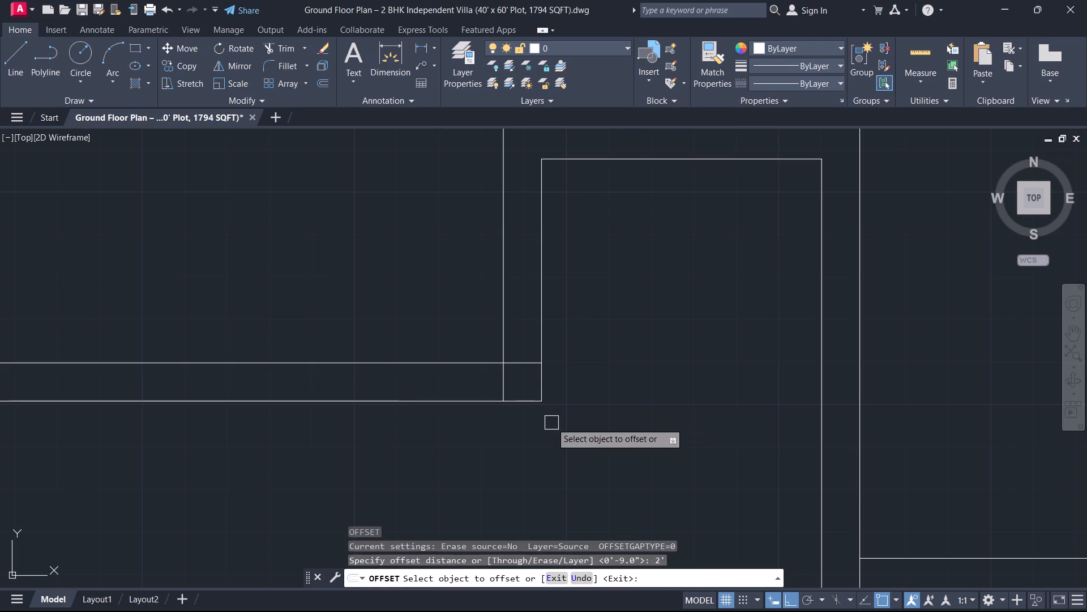
pyautogui.click(438, 365)
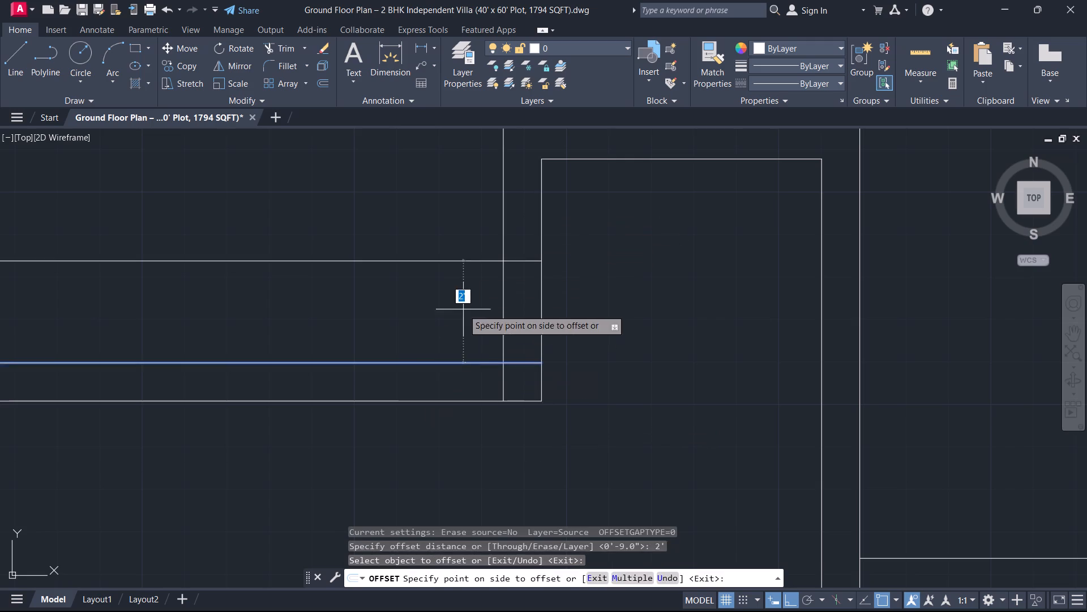
pyautogui.click(463, 309)
pyautogui.click(501, 333)
pyautogui.click(427, 314)
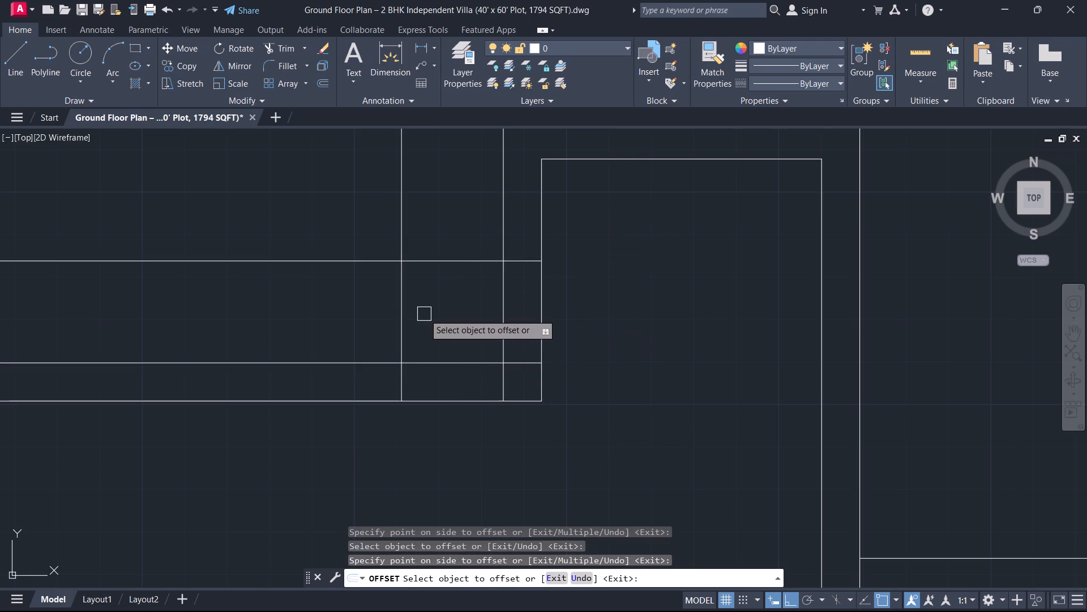
pyautogui.press('Escape')
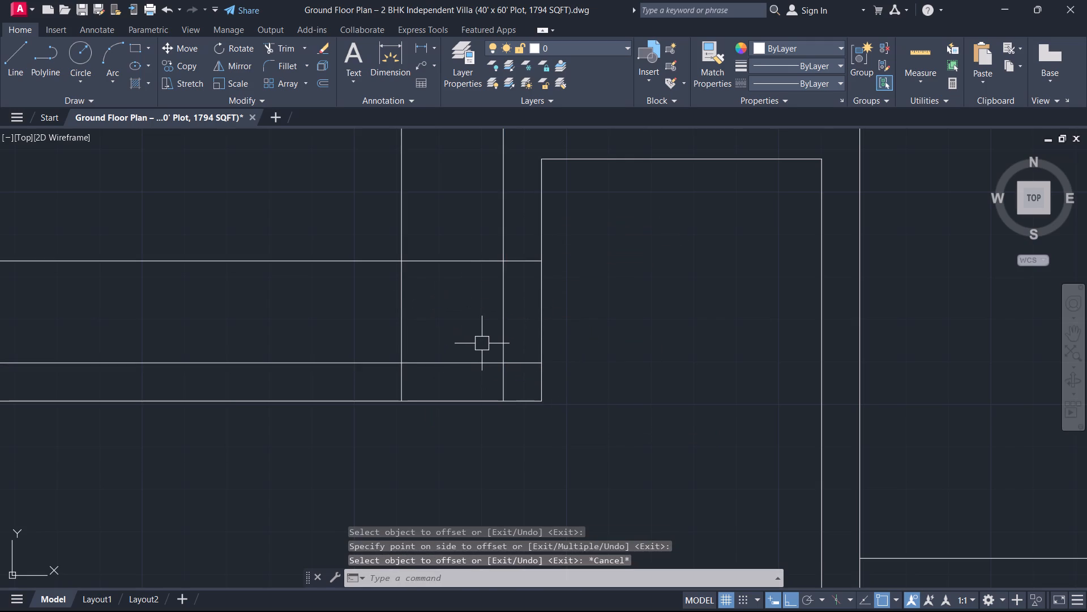
# Trim the offset lines to short jambs across the walls and trim the overlapping inner wall lines at the corner.
pyautogui.press('t')
pyautogui.press('r')
pyautogui.press('space')
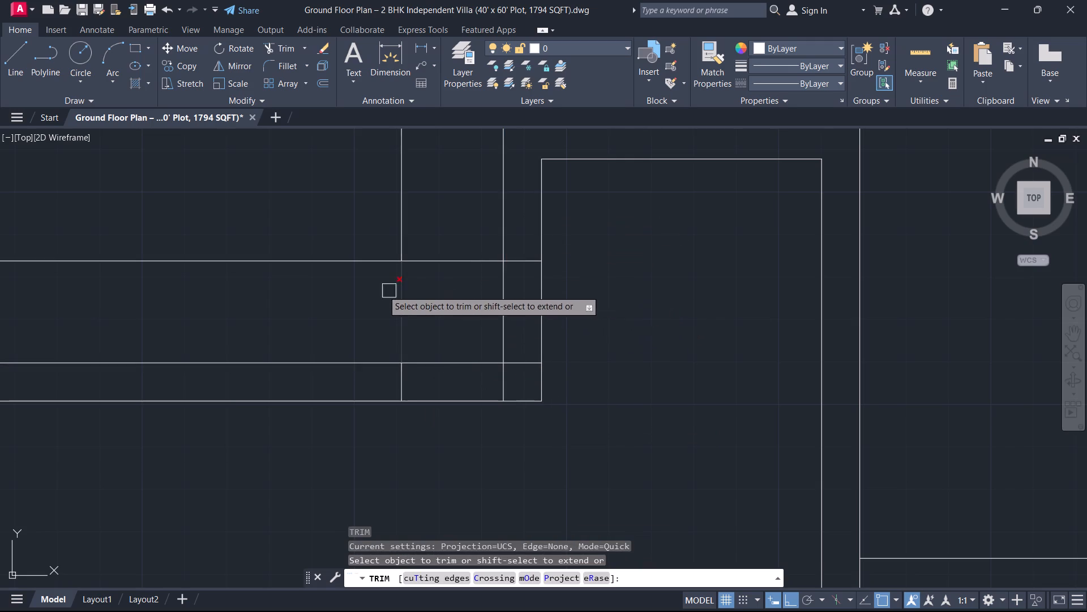
pyautogui.moveTo(374, 288); pyautogui.dragTo(302, 316)
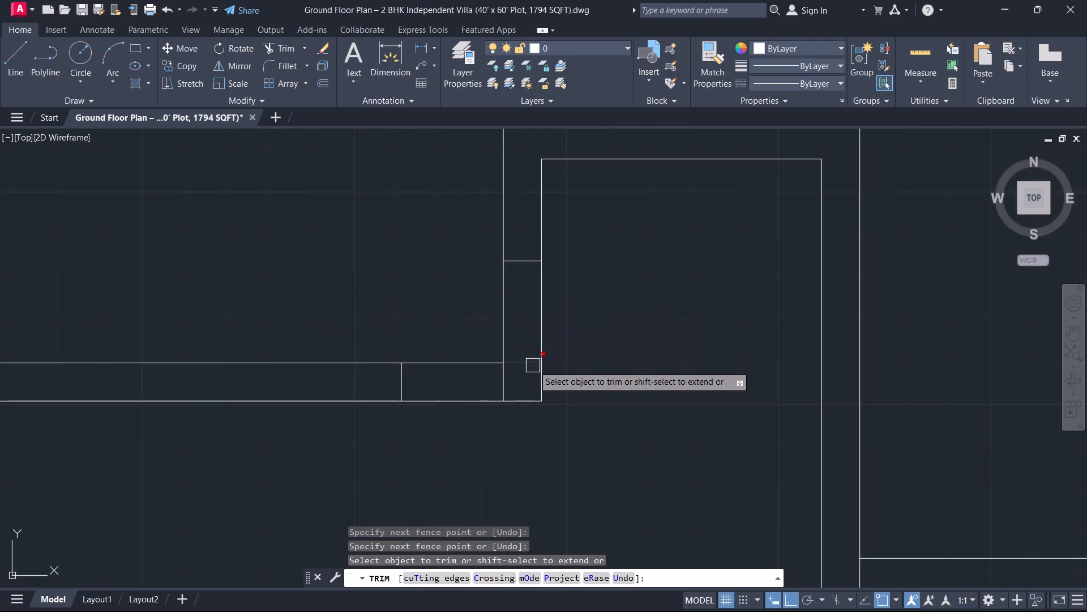
pyautogui.click(524, 354)
pyautogui.doubleClick(517, 372)
pyautogui.click(465, 385)
pyautogui.press('Escape')
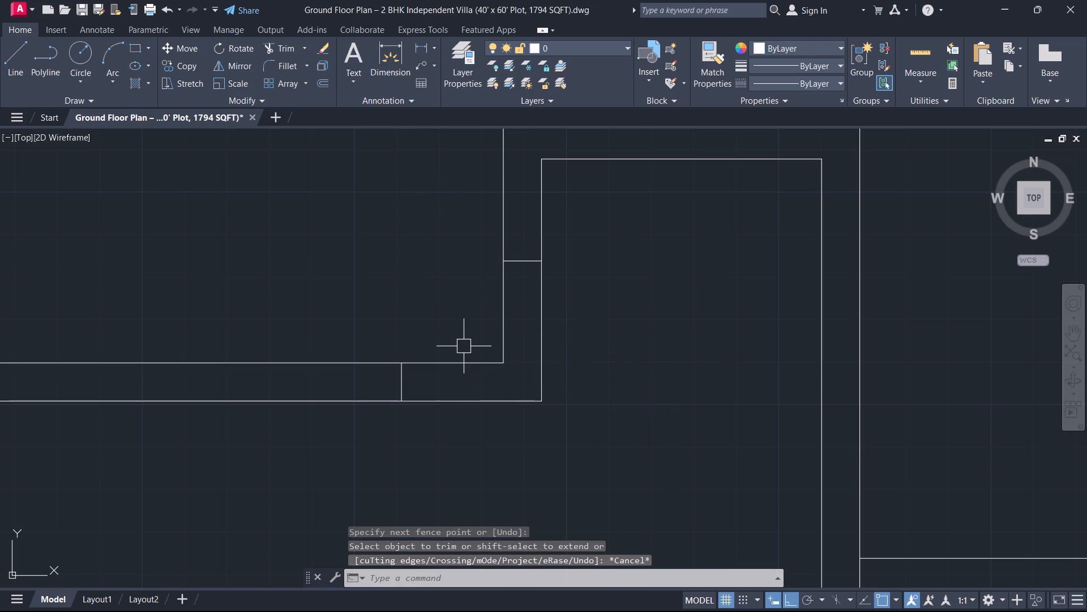
# Draw a vertical and a horizontal centre line from the jamb midpoints through the wall thickness to the corner window opening's corner.
pyautogui.write('l')
pyautogui.press('space')
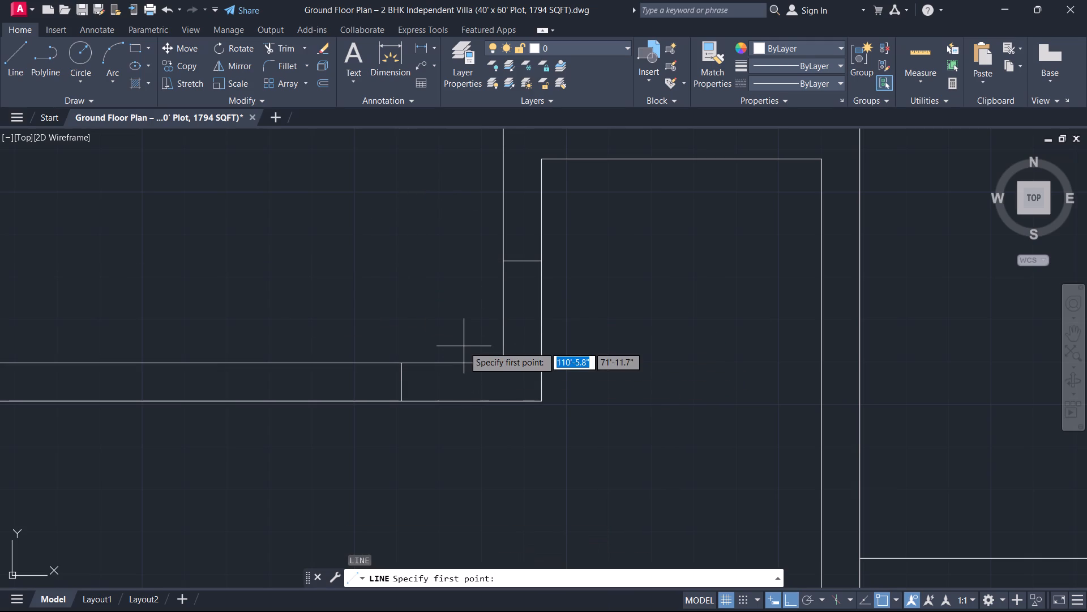
pyautogui.scroll(2, 521, 309)
pyautogui.click(523, 198)
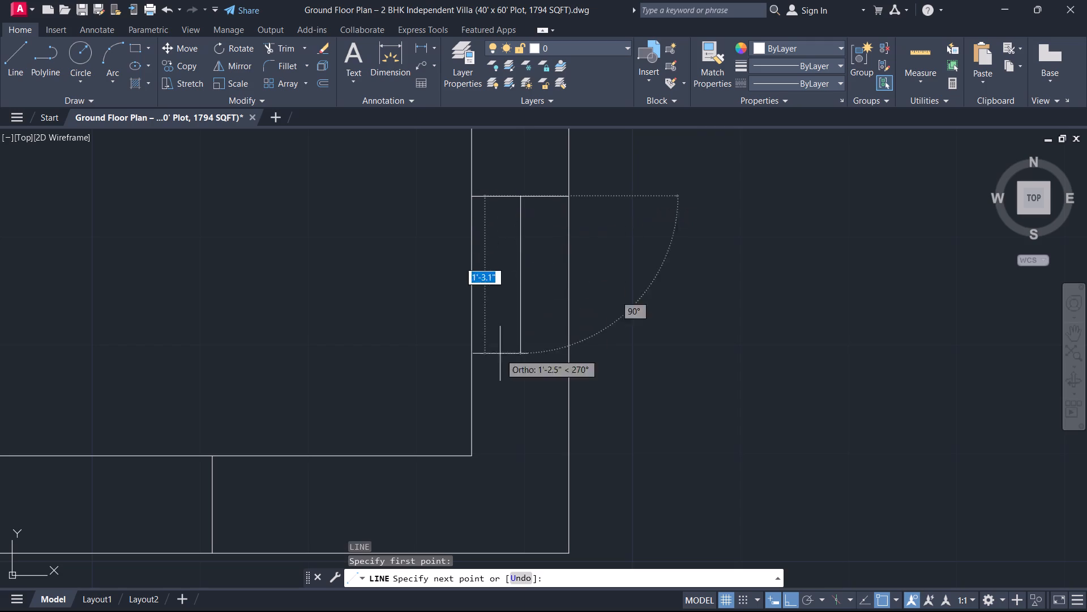
pyautogui.click(518, 550)
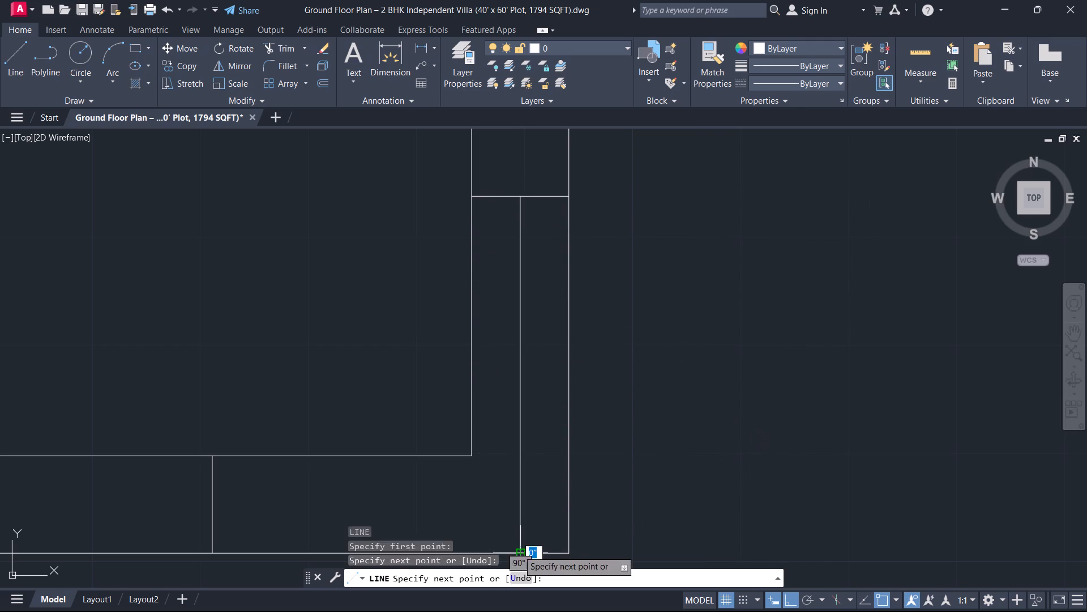
pyautogui.press('Escape')
pyautogui.press('space')
pyautogui.click(211, 510)
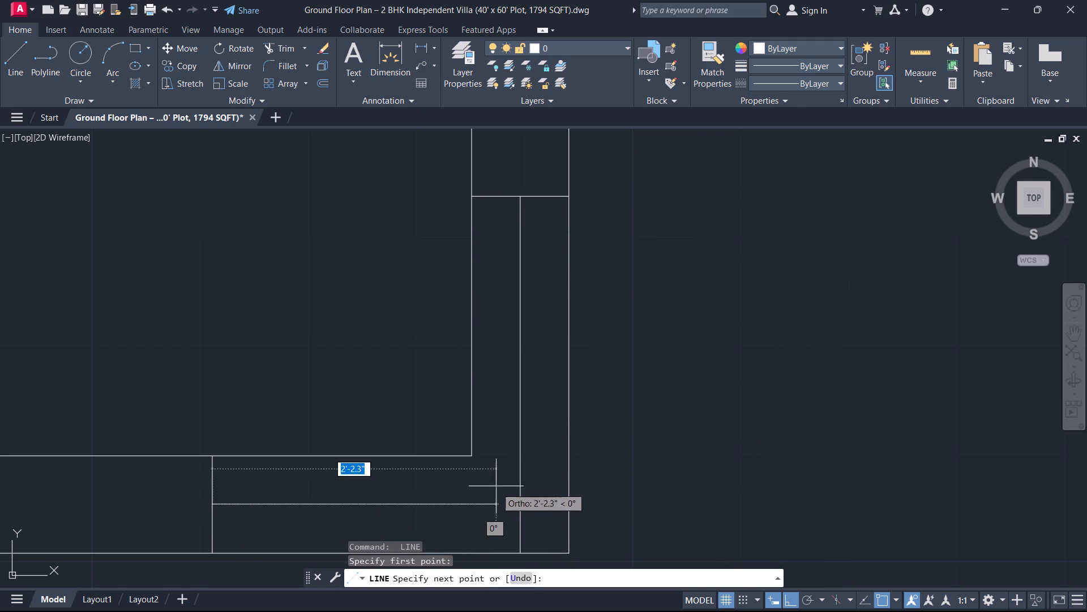
pyautogui.click(519, 501)
pyautogui.press('Escape')
# Trim the vertical centre line's overrun below the horizontal centre line at the corner.
pyautogui.write('tr')
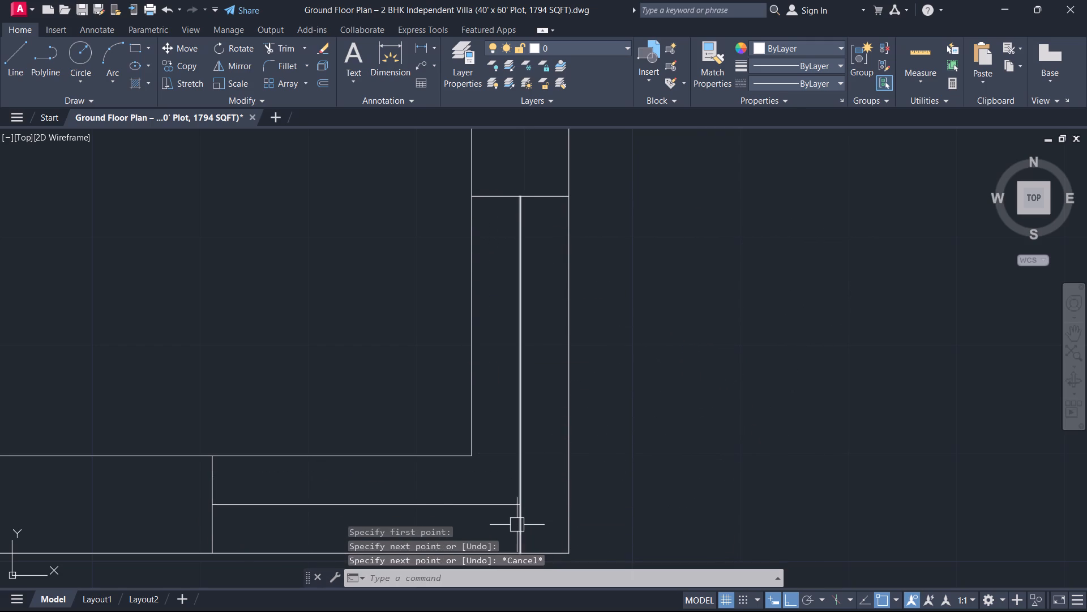
pyautogui.press('space')
pyautogui.click(521, 527)
pyautogui.press('Escape')
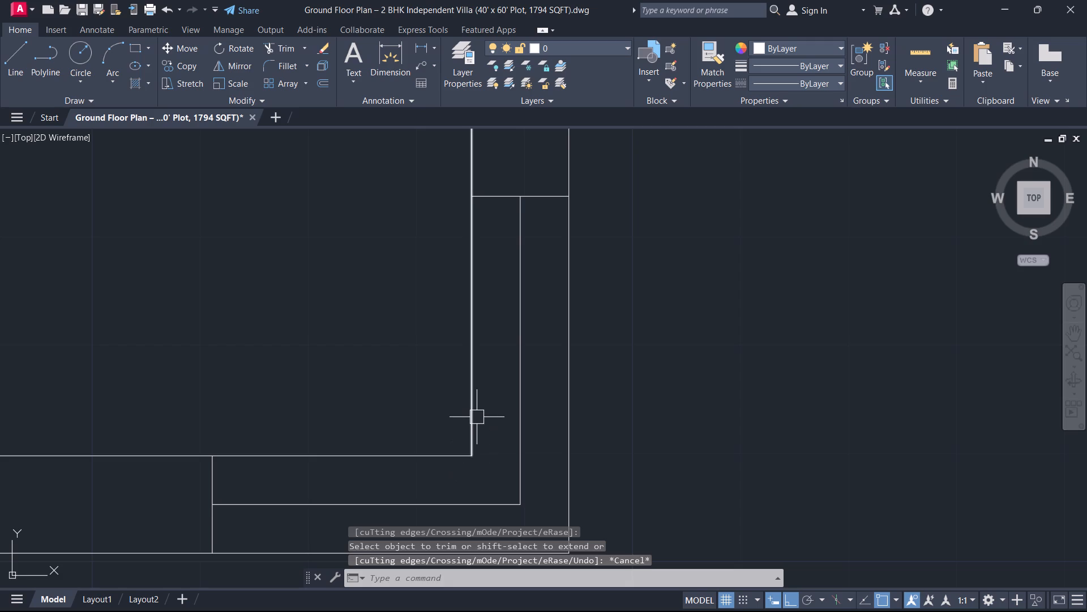
# Offset the corner window's vertical and horizontal centre lines 1" to both sides.
pyautogui.write('o')
pyautogui.press('space')
pyautogui.press('1')
pyautogui.press('Return')
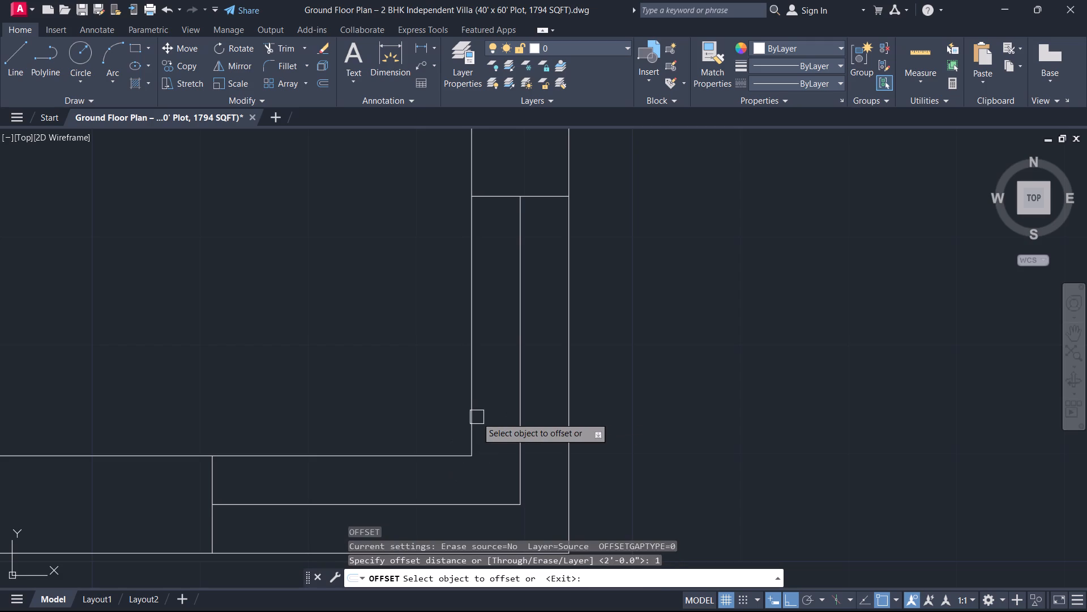
pyautogui.scroll(2, 489, 423)
pyautogui.moveTo(558, 426); pyautogui.dragTo(551, 426)
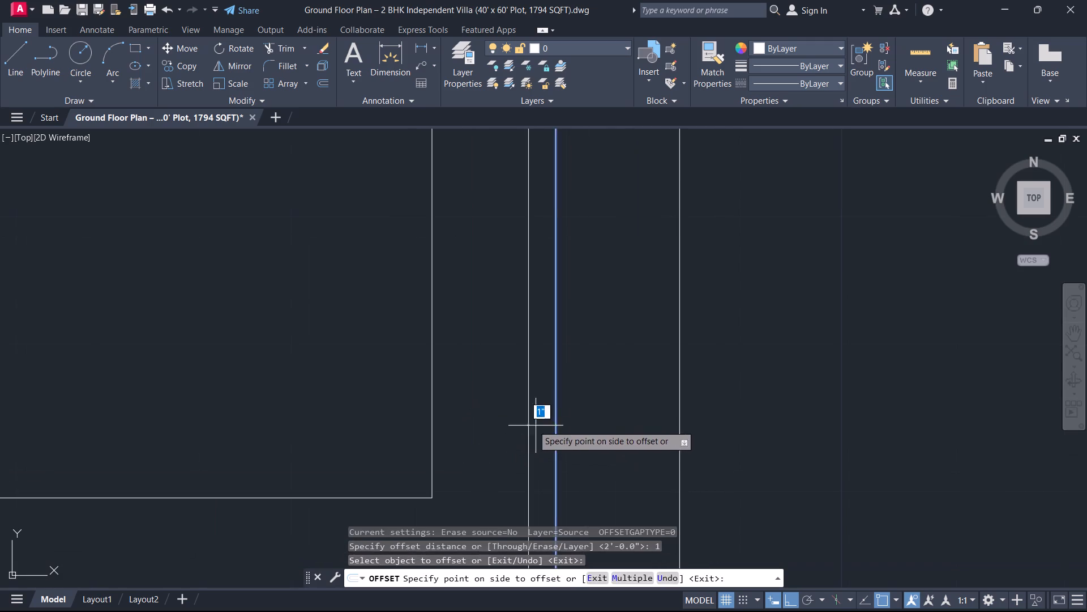
pyautogui.click(532, 425)
pyautogui.moveTo(554, 422); pyautogui.dragTo(561, 422)
pyautogui.click(589, 428)
pyautogui.scroll(-3, 560, 448)
pyautogui.moveTo(554, 454); pyautogui.dragTo(630, 355, button='middle')
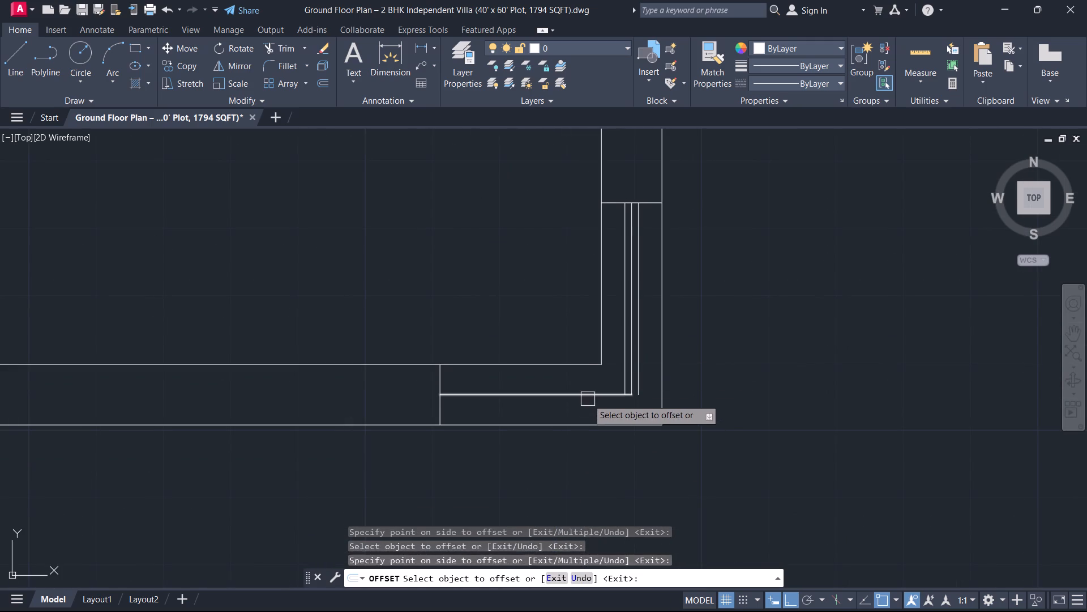
pyautogui.click(588, 399)
pyautogui.click(590, 370)
pyautogui.click(599, 401)
pyautogui.click(595, 408)
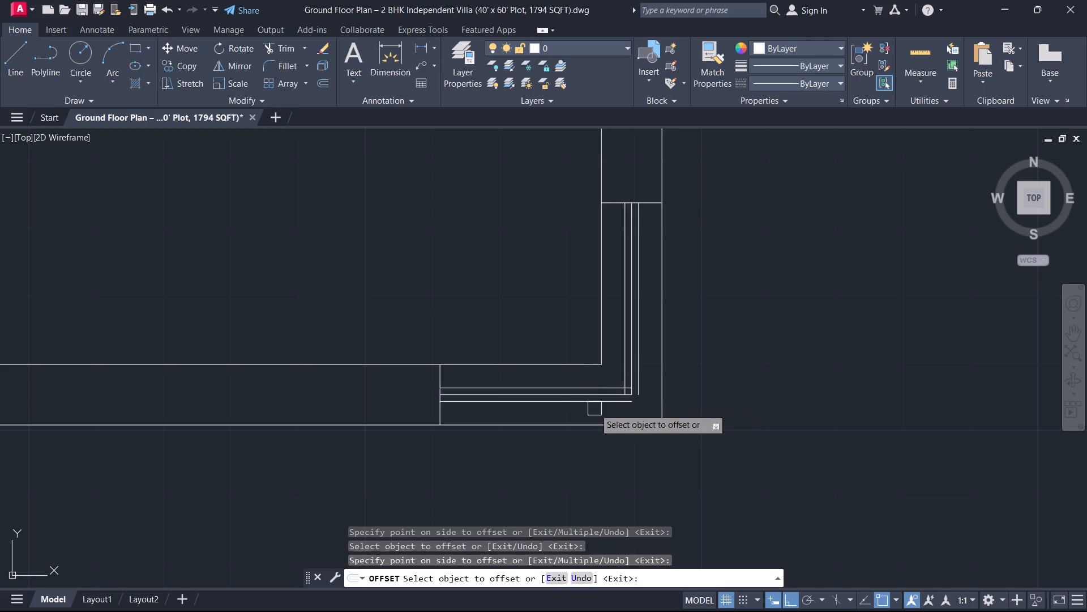
pyautogui.press('Escape')
# Fillet the outer pair and the inner pair of offset window lines into sharp corners with zero radius.
pyautogui.scroll(4, 604, 406)
pyautogui.press('f')
pyautogui.press('space')
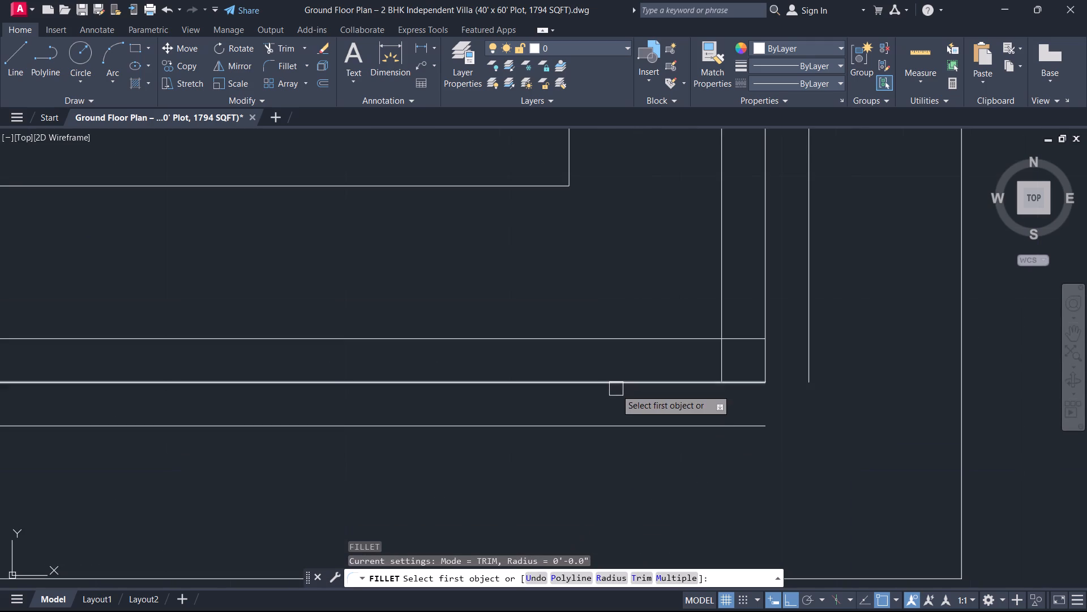
pyautogui.click(623, 427)
pyautogui.click(809, 358)
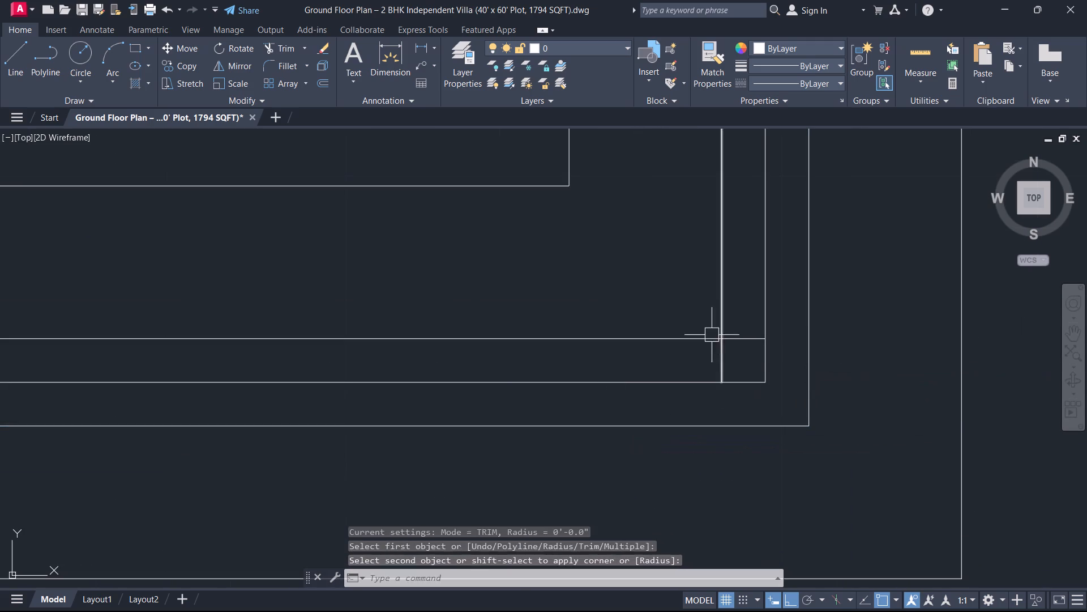
pyautogui.press('space')
pyautogui.click(706, 337)
pyautogui.click(722, 308)
pyautogui.press('Escape')
# Erase the two original centre lines between the corner window's offset lines.
pyautogui.moveTo(782, 391); pyautogui.dragTo(770, 387)
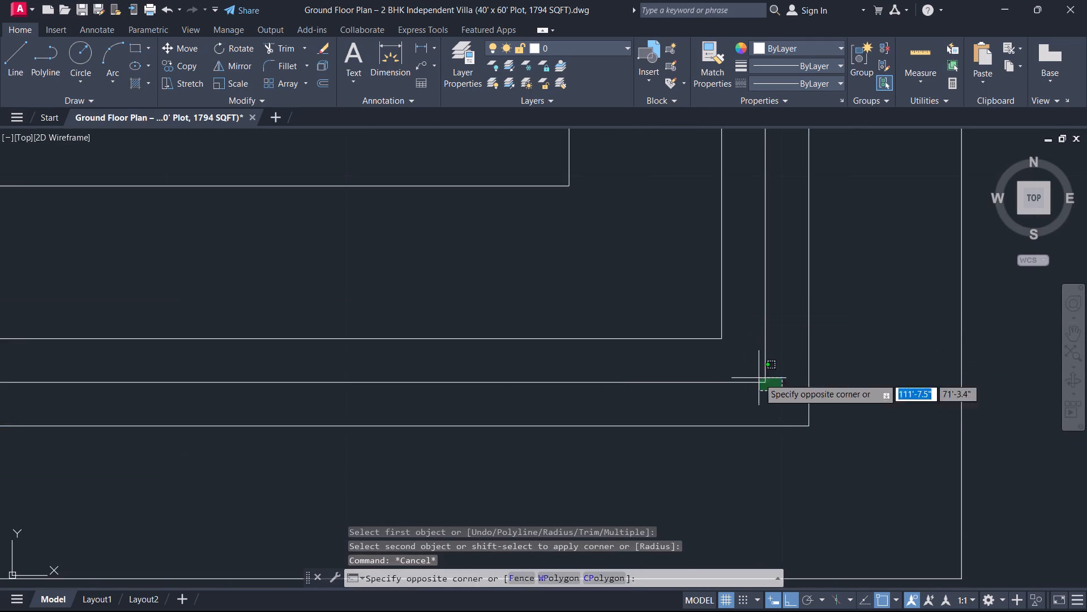
pyautogui.click(741, 366)
pyautogui.press('Delete')
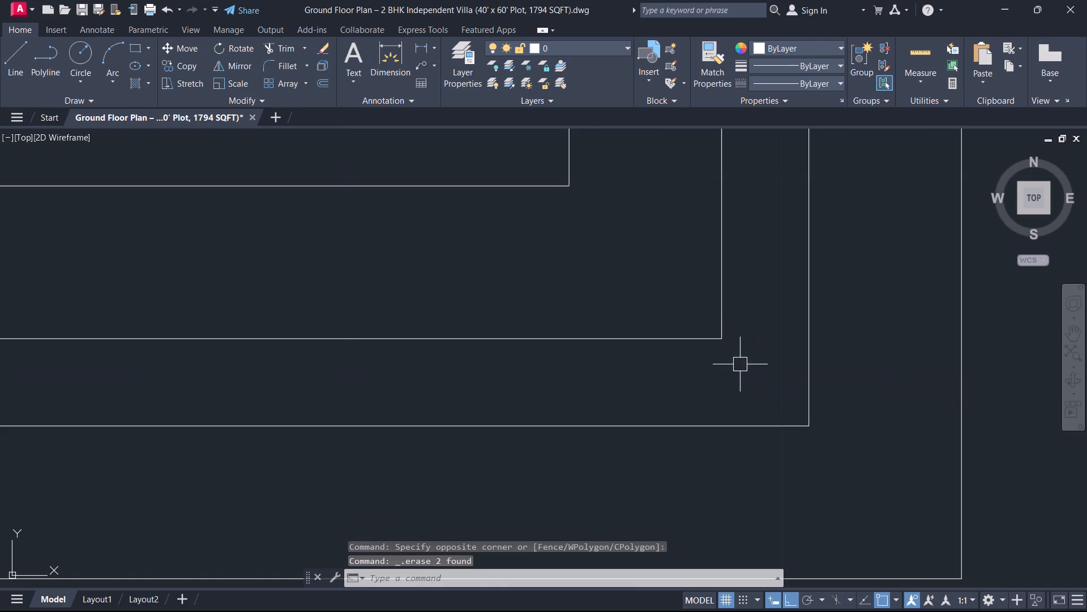
# Draw a horizontal line from the lower-left room's outer bottom-right corner across the narrow space to the opposite wall.
pyautogui.scroll(-5, 585, 173)
pyautogui.moveTo(630, 274); pyautogui.dragTo(633, 390, button='middle')
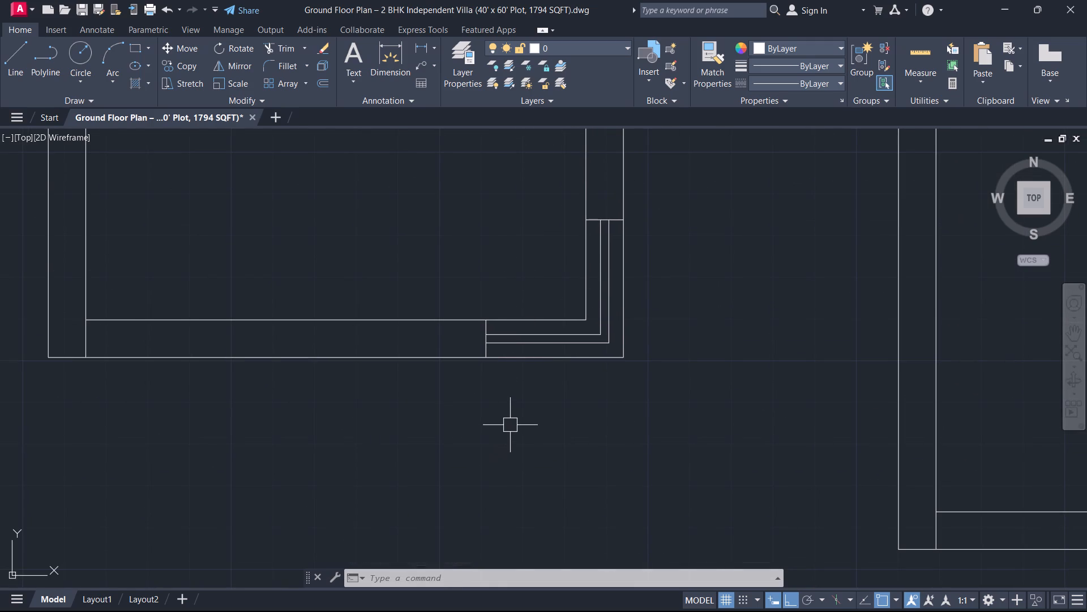
pyautogui.scroll(-1, 510, 425)
pyautogui.moveTo(510, 425); pyautogui.dragTo(290, 534, button='middle')
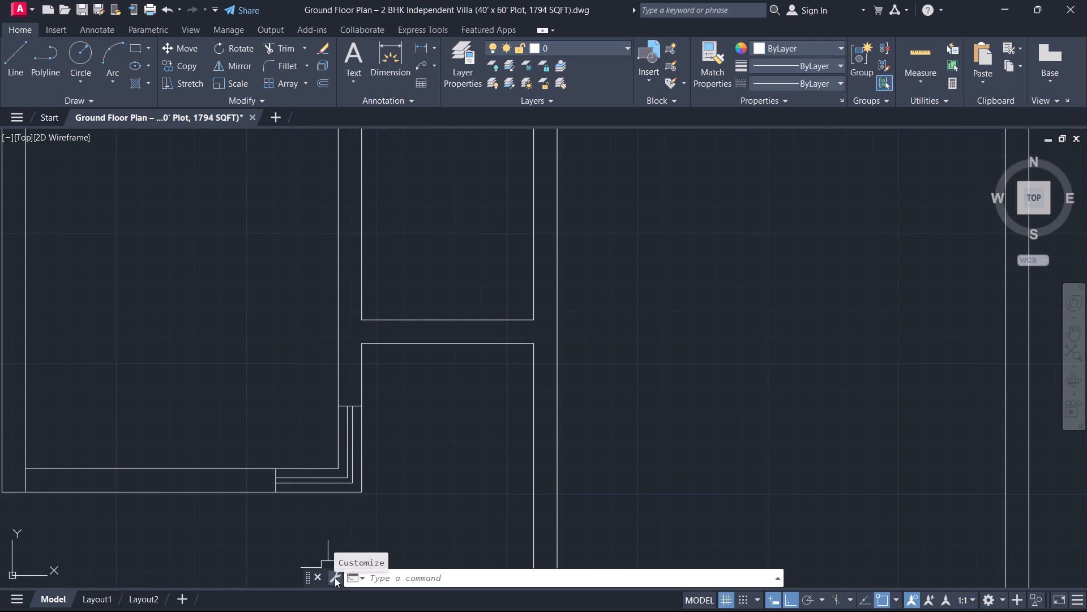
pyautogui.scroll(1, 362, 504)
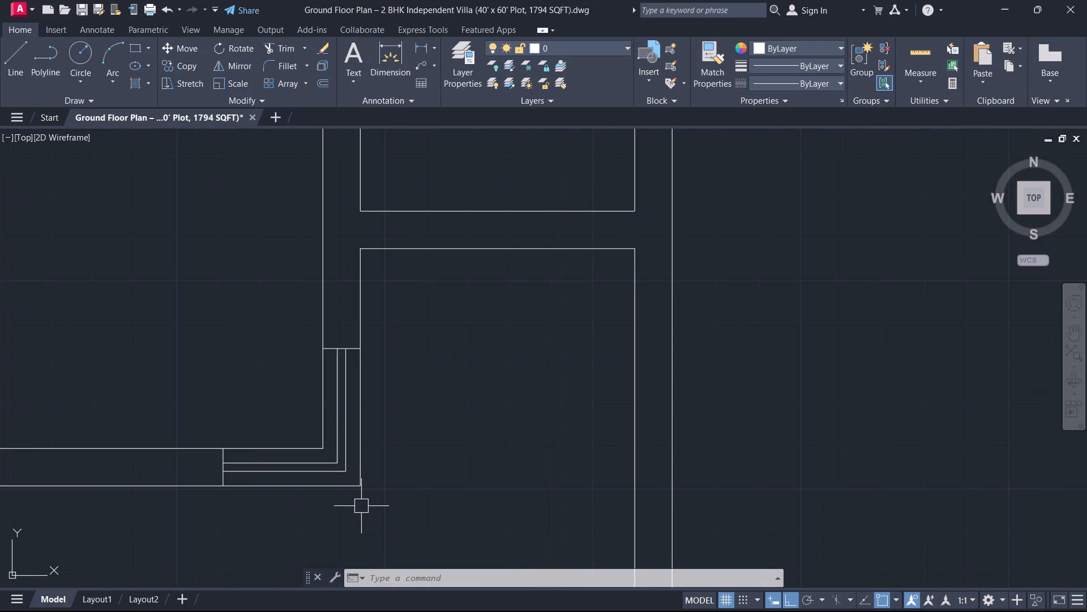
pyautogui.write('l')
pyautogui.press('space')
pyautogui.moveTo(360, 487); pyautogui.dragTo(366, 489)
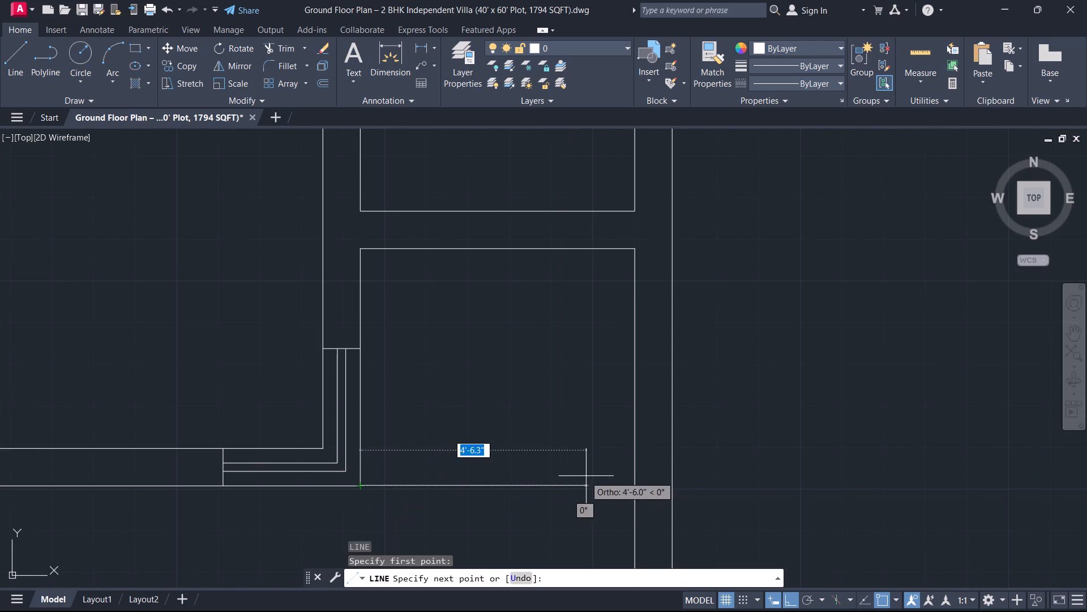
pyautogui.click(631, 484)
pyautogui.press('Escape')
# Draw a short vertical line across the 9" wall below the narrow room, at the wall's midpoint.
pyautogui.scroll(-3, 545, 501)
pyautogui.moveTo(541, 501); pyautogui.dragTo(540, 531, button='middle')
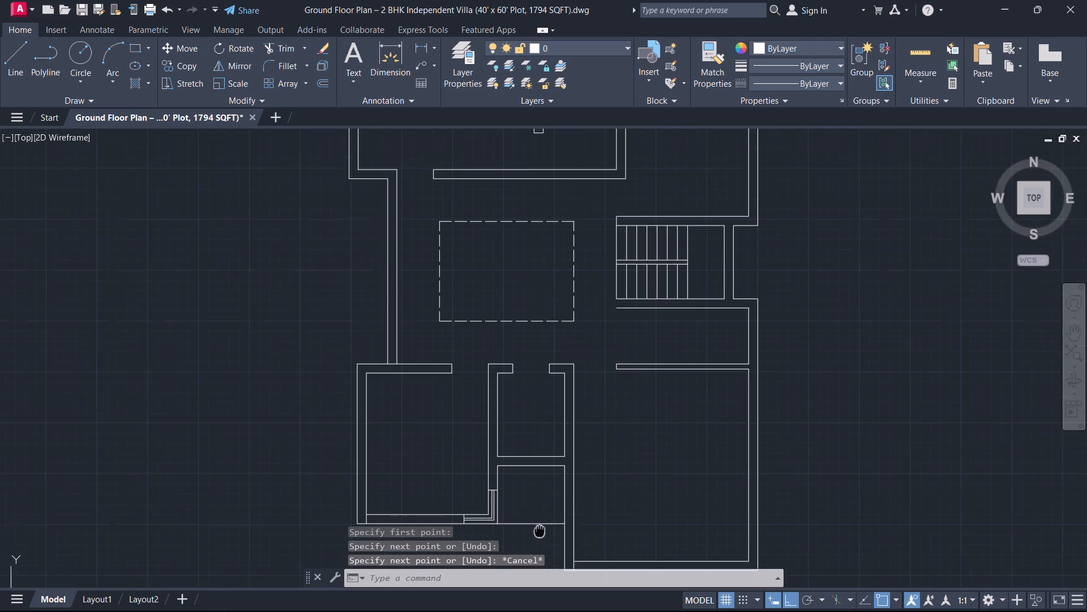
pyautogui.moveTo(540, 531); pyautogui.dragTo(537, 551, button='middle')
pyautogui.scroll(-1, 537, 551)
pyautogui.middleClick(537, 551)
pyautogui.moveTo(530, 500); pyautogui.dragTo(468, 415, button='middle')
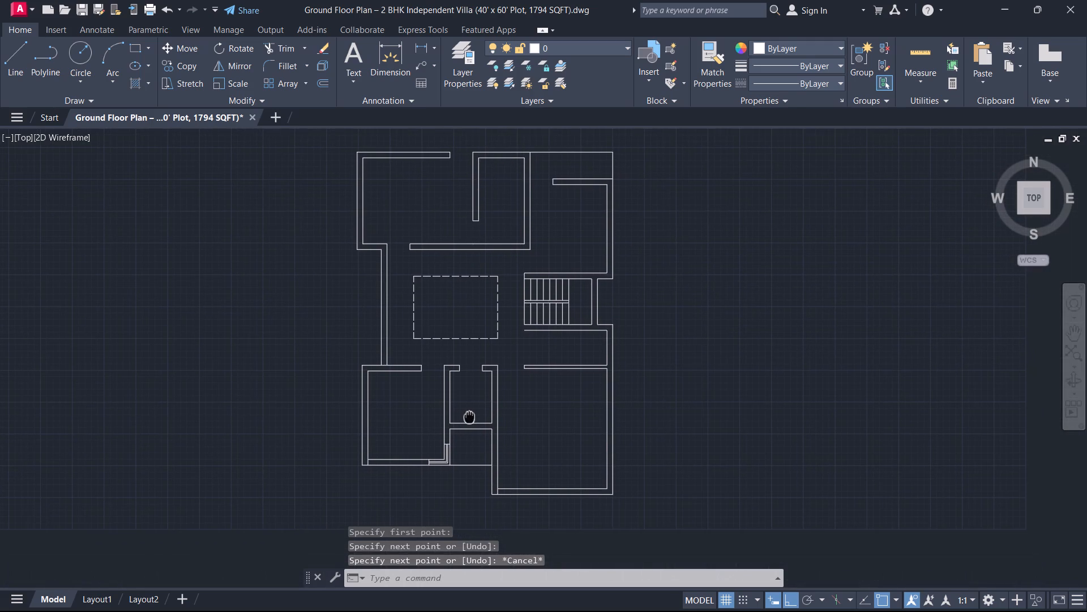
pyautogui.moveTo(468, 415); pyautogui.dragTo(450, 453, button='middle')
pyautogui.scroll(4, 468, 415)
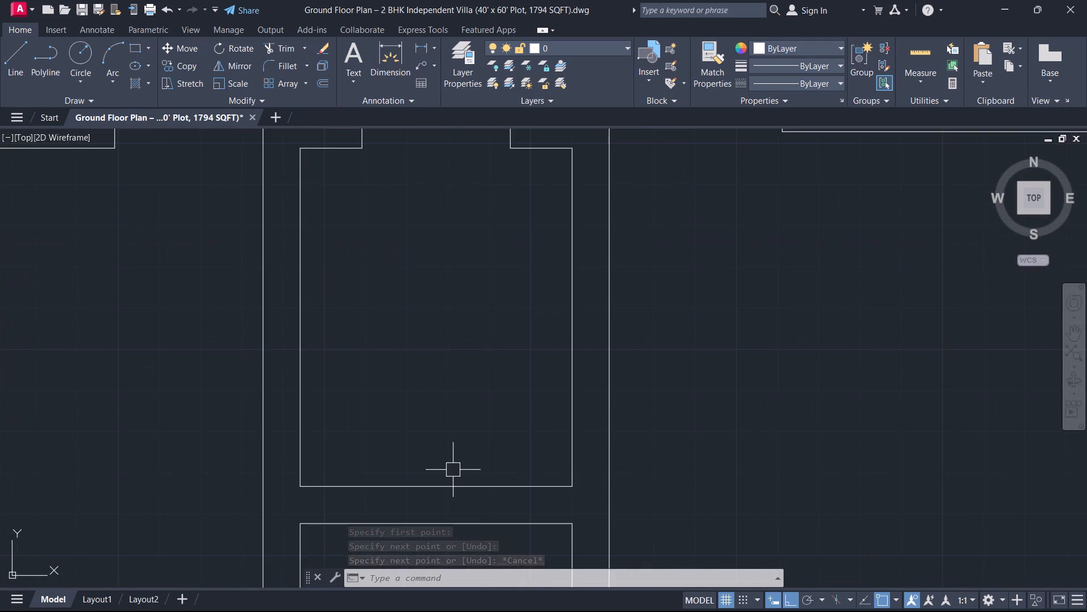
pyautogui.write('l')
pyautogui.press('space')
pyautogui.click(440, 490)
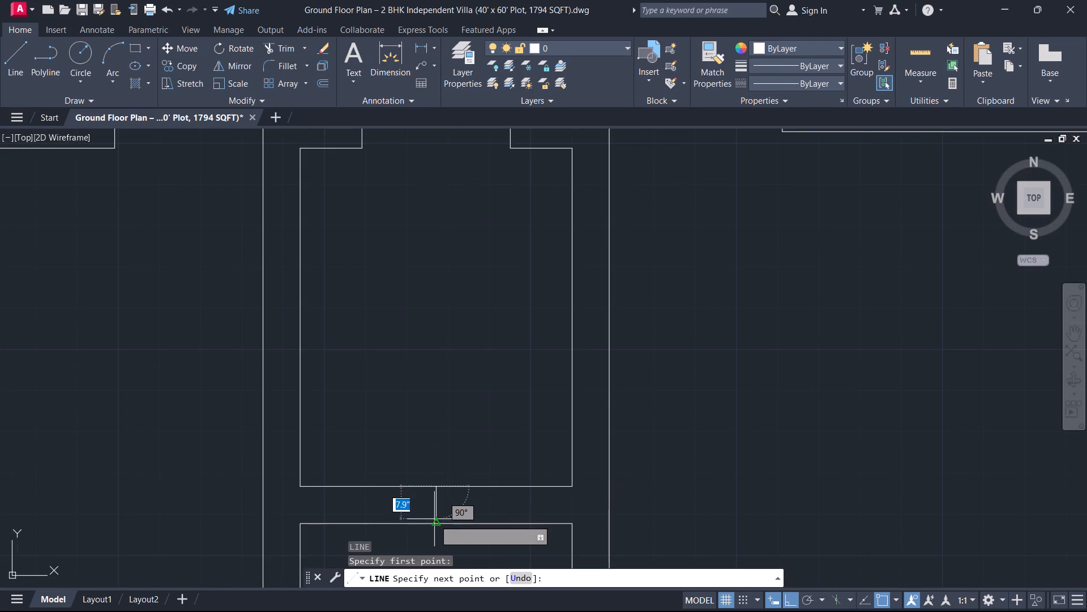
pyautogui.click(436, 523)
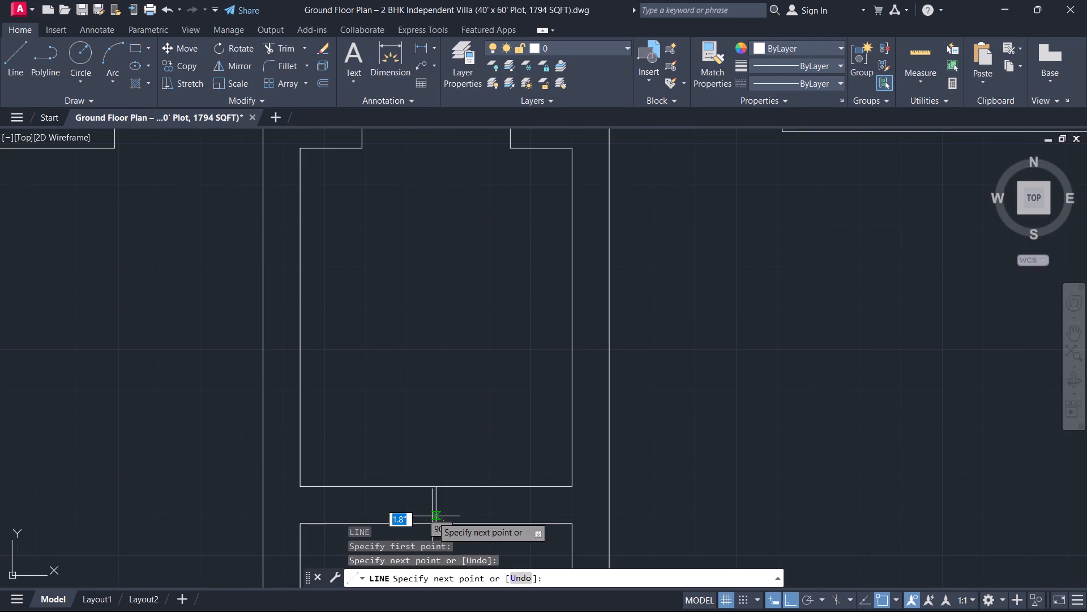
pyautogui.press('Escape')
# Offset the short midpoint line in the wall below the narrow room by 2' to both sides.
pyautogui.write('o')
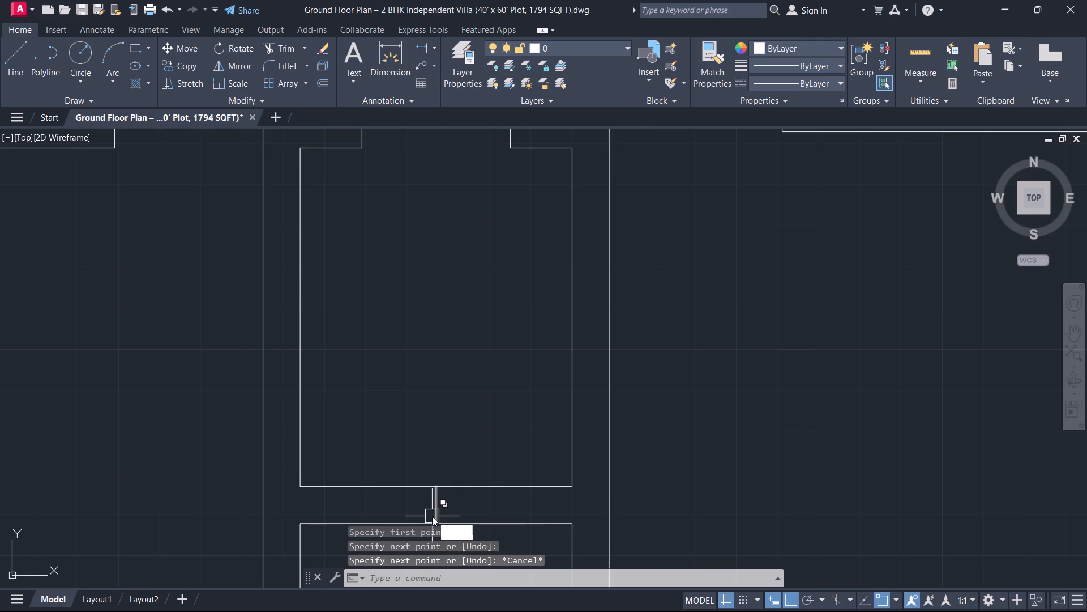
pyautogui.press('space')
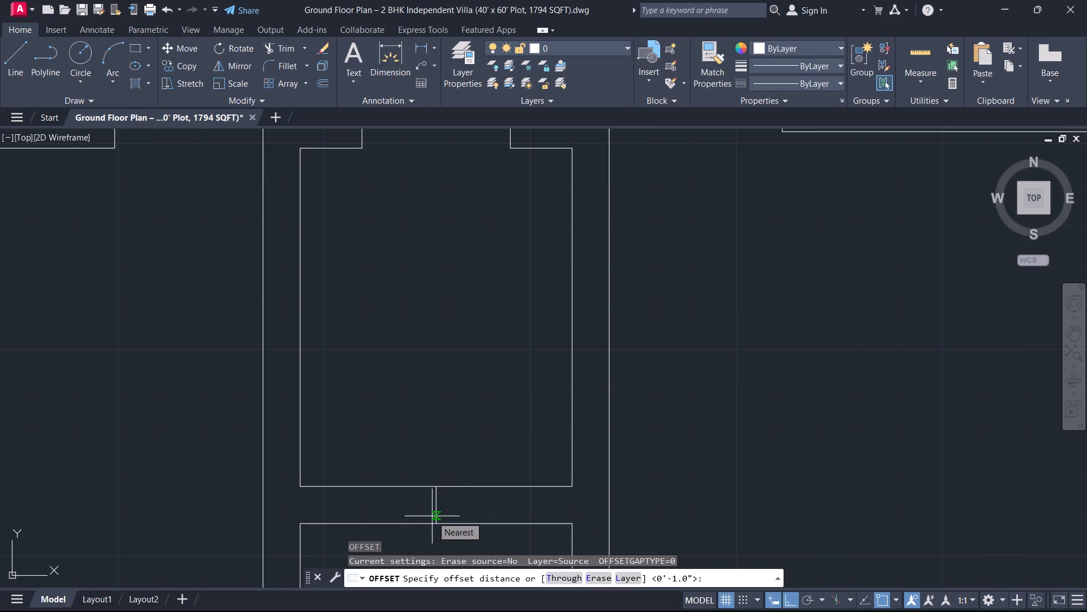
pyautogui.write("2'")
pyautogui.press('Return')
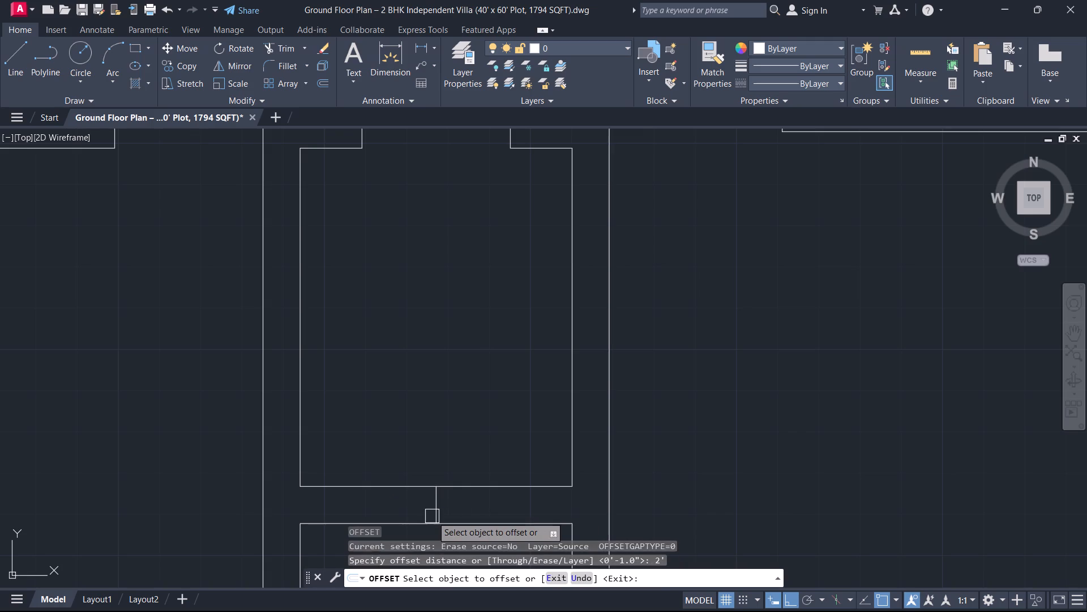
pyautogui.scroll(3, 426, 509)
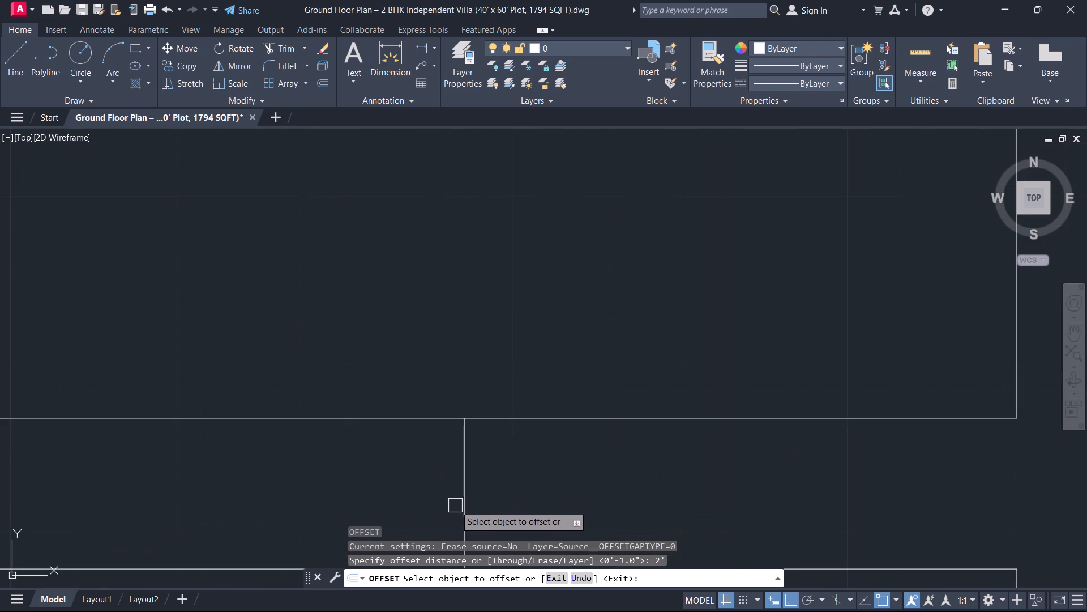
pyautogui.click(455, 505)
pyautogui.click(457, 518)
pyautogui.click(462, 516)
pyautogui.click(390, 511)
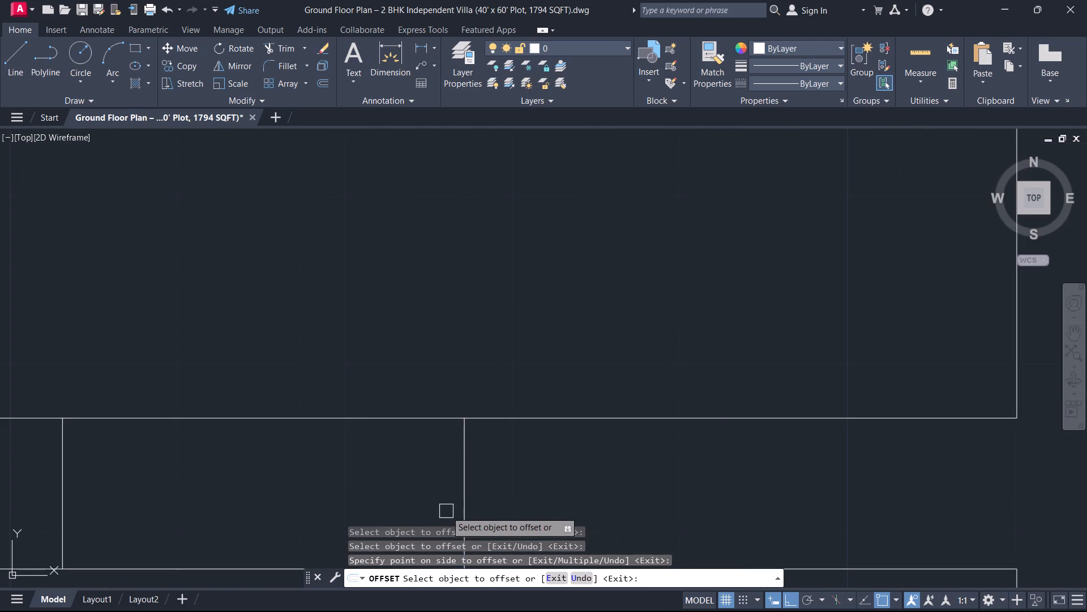
pyautogui.moveTo(469, 512); pyautogui.dragTo(474, 512)
pyautogui.click(519, 515)
pyautogui.press('Escape')
pyautogui.moveTo(495, 506); pyautogui.dragTo(486, 506)
pyautogui.click(423, 499)
pyautogui.scroll(-4, 434, 497)
pyautogui.moveTo(450, 506); pyautogui.dragTo(467, 508, button='middle')
pyautogui.scroll(1, 460, 508)
pyautogui.moveTo(467, 508); pyautogui.dragTo(532, 508, button='middle')
pyautogui.press('Escape')
# Offset the two outer cross-wall lines 6" inward towards the centre line.
pyautogui.scroll(2, 600, 507)
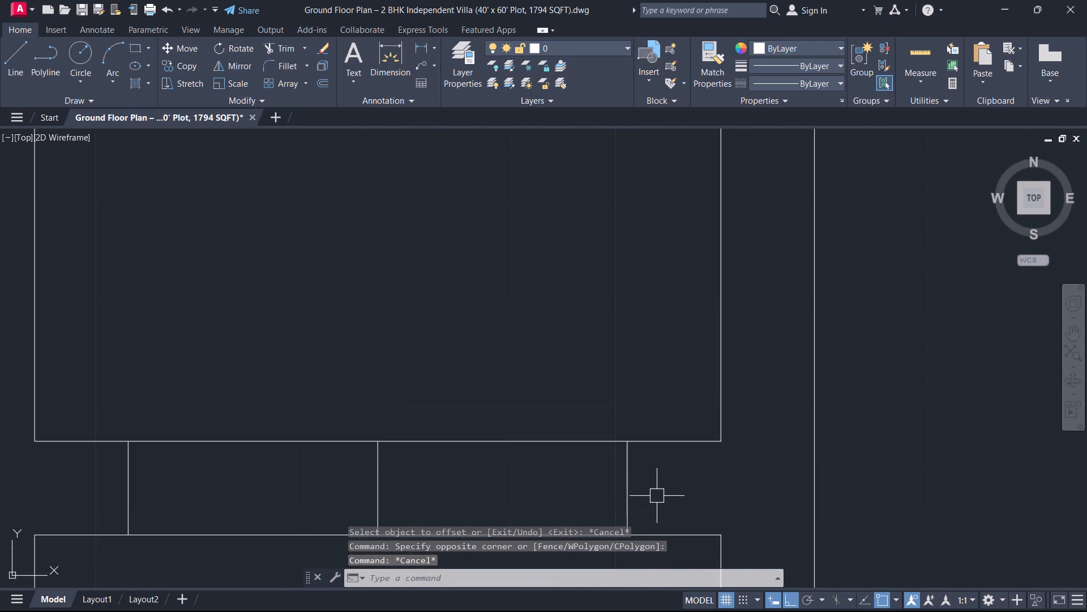
pyautogui.write('o')
pyautogui.press('space')
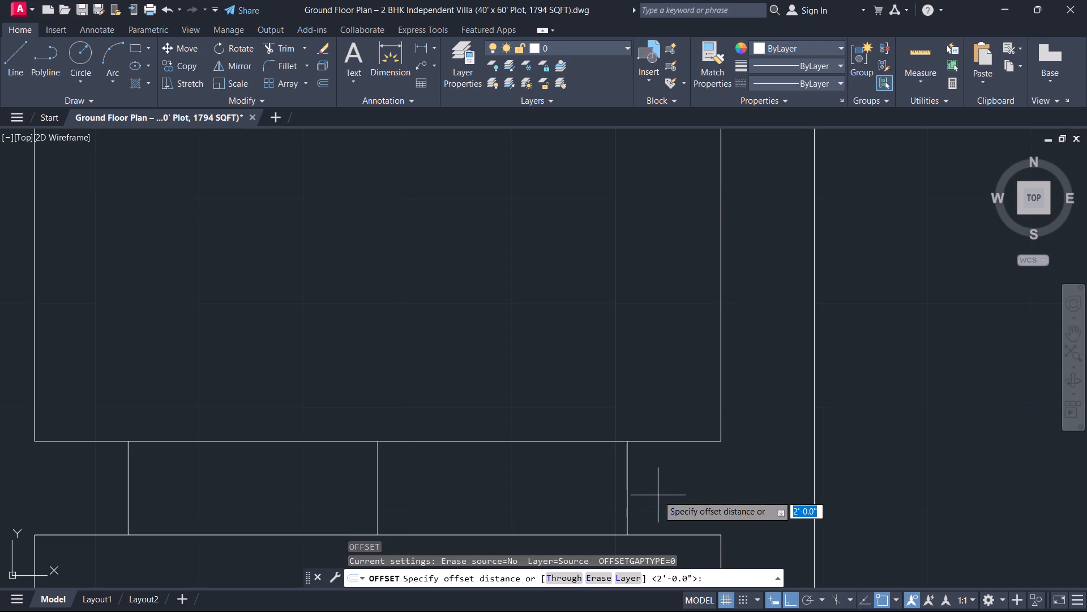
pyautogui.press('6')
pyautogui.press('Return')
pyautogui.moveTo(631, 484); pyautogui.dragTo(626, 484)
pyautogui.click(560, 481)
pyautogui.click(133, 496)
pyautogui.click(178, 497)
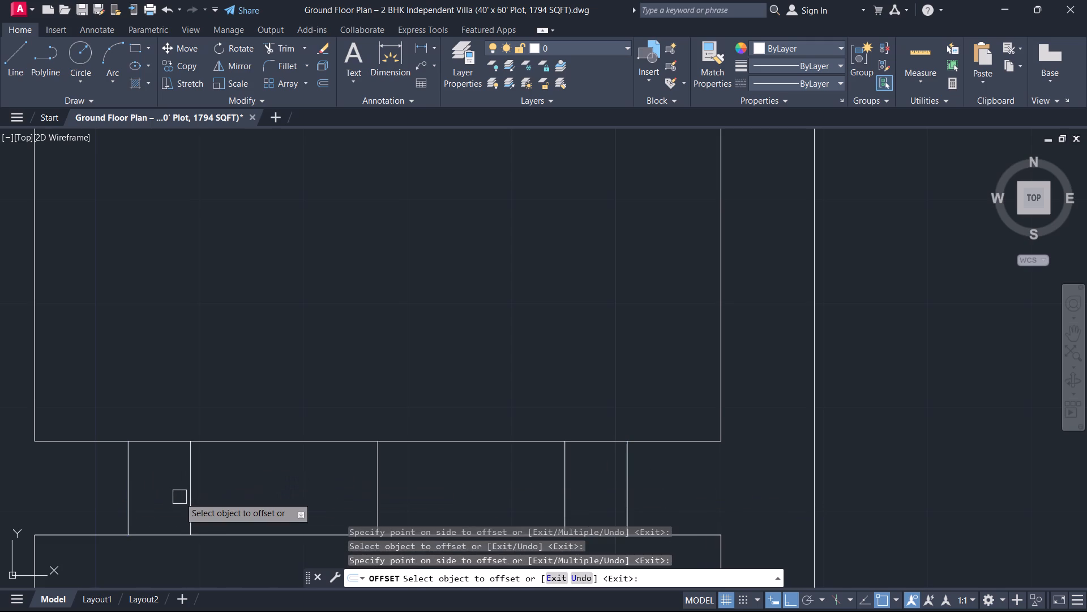
pyautogui.press('Escape')
# Erase the centre line and the two outermost cross-wall lines, leaving only the two inner window jambs.
pyautogui.click(379, 477)
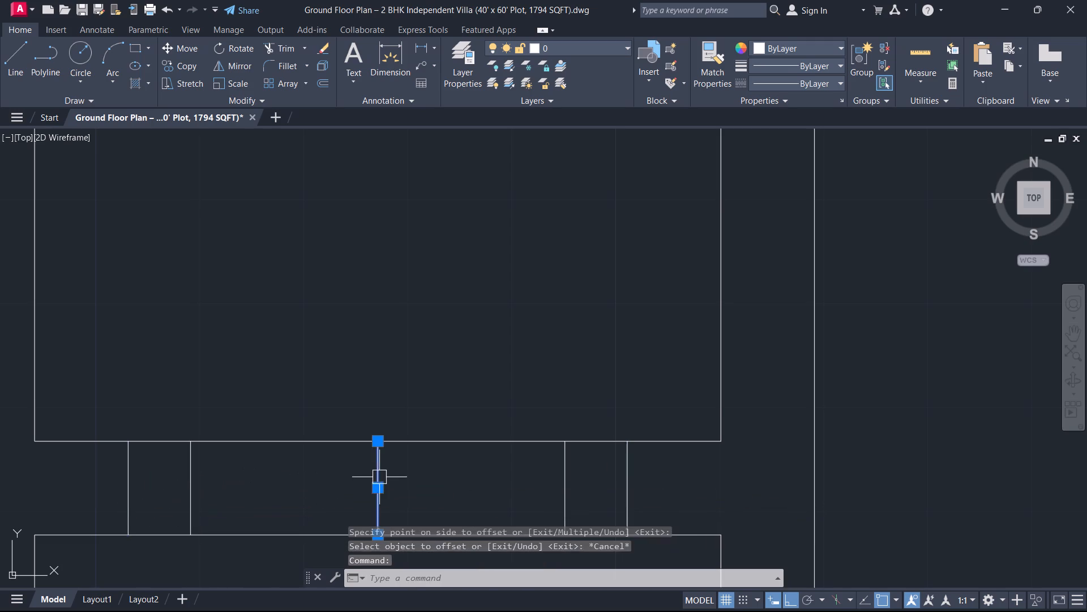
pyautogui.click(636, 508)
pyautogui.click(601, 498)
pyautogui.moveTo(139, 490); pyautogui.dragTo(131, 493)
pyautogui.click(59, 505)
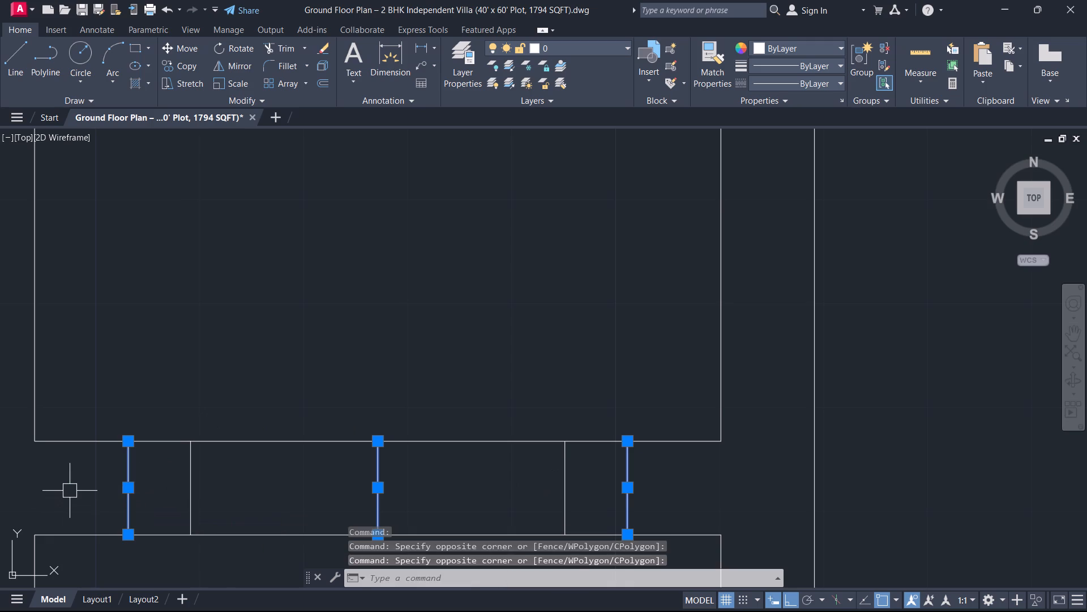
pyautogui.press('Delete')
pyautogui.press('Escape')
pyautogui.press('Escape')
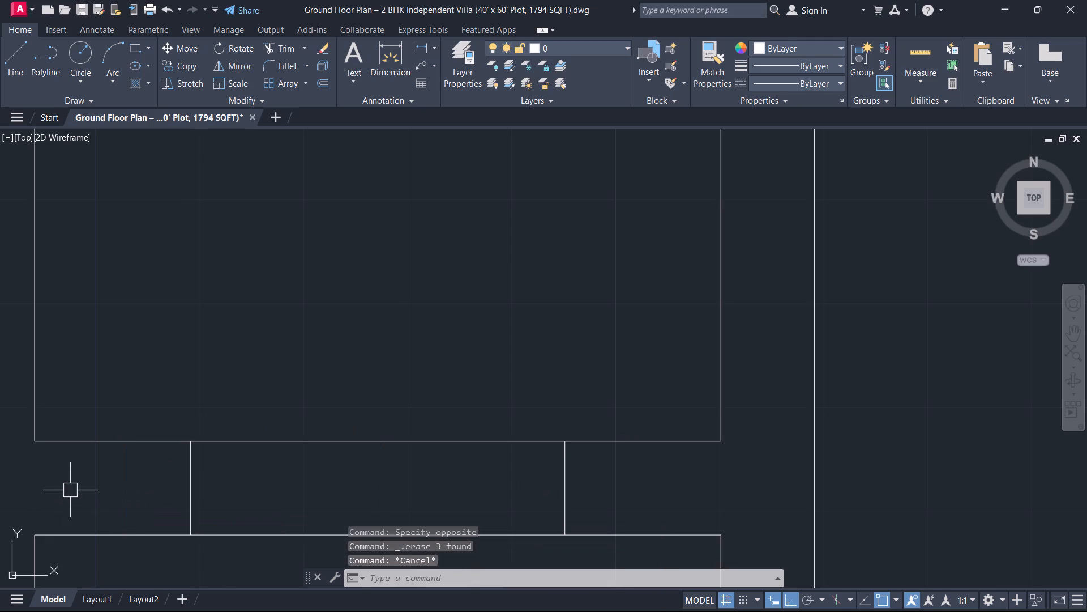
# Draw a horizontal line between the midpoints of the two window jambs in the wall below the narrow room.
pyautogui.write('ll')
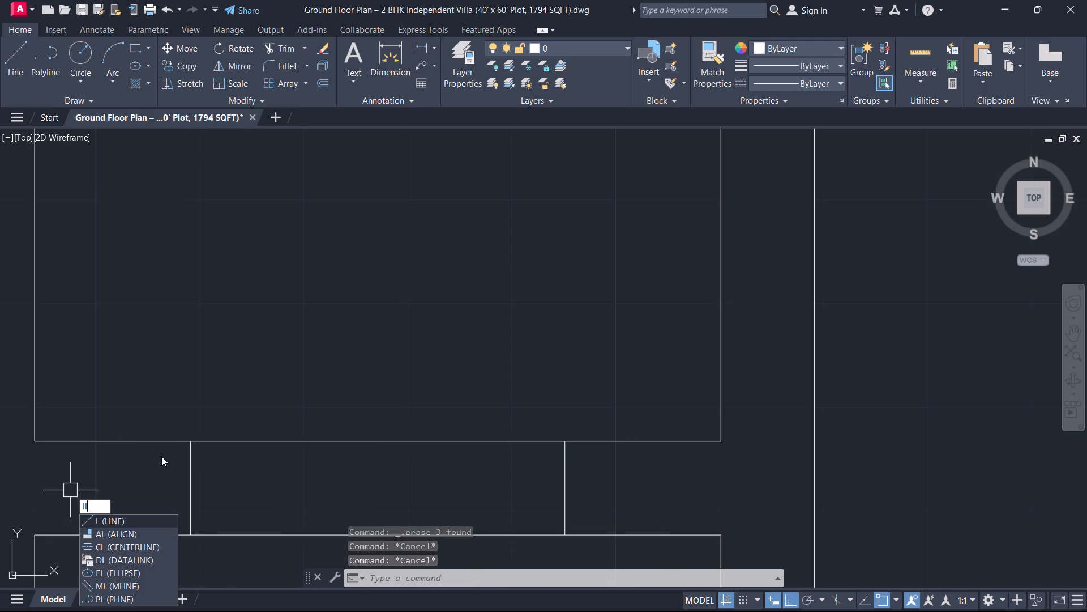
pyautogui.click(139, 523)
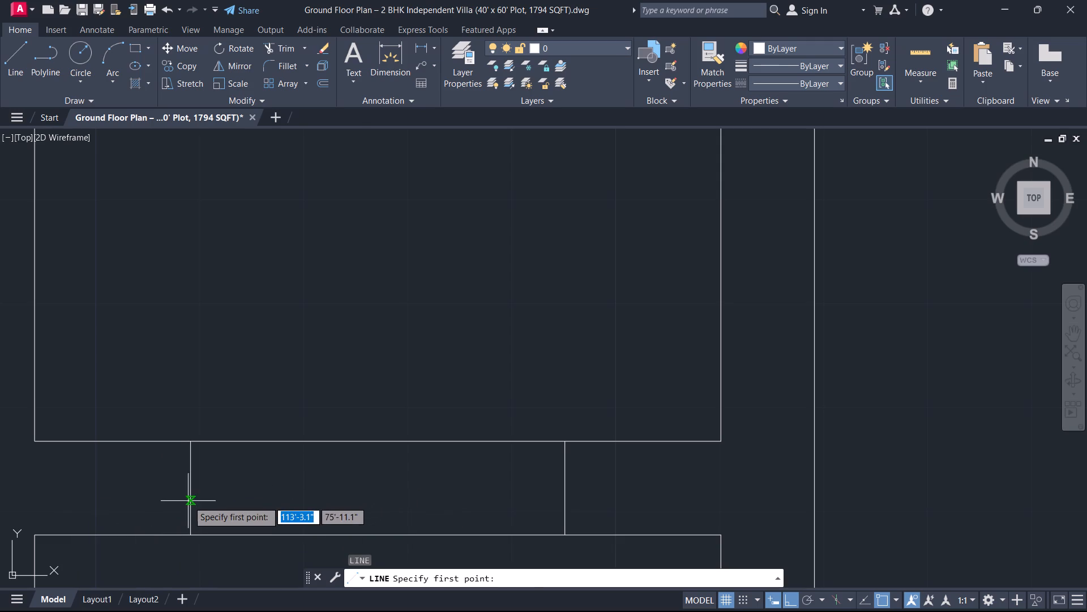
pyautogui.click(190, 490)
pyautogui.click(562, 488)
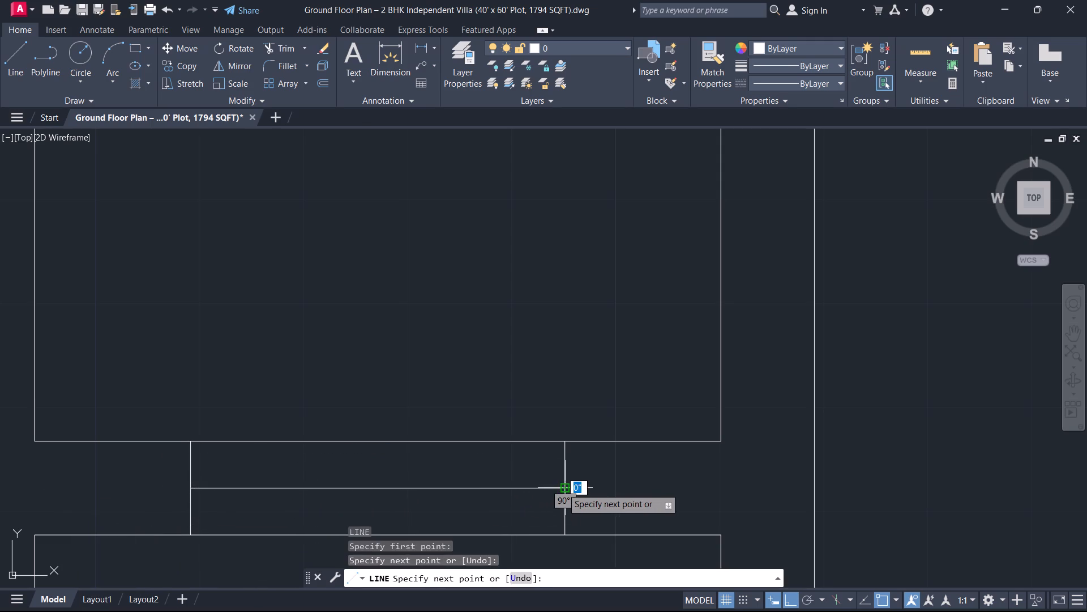
pyautogui.rightClick(498, 473)
pyautogui.click(558, 337)
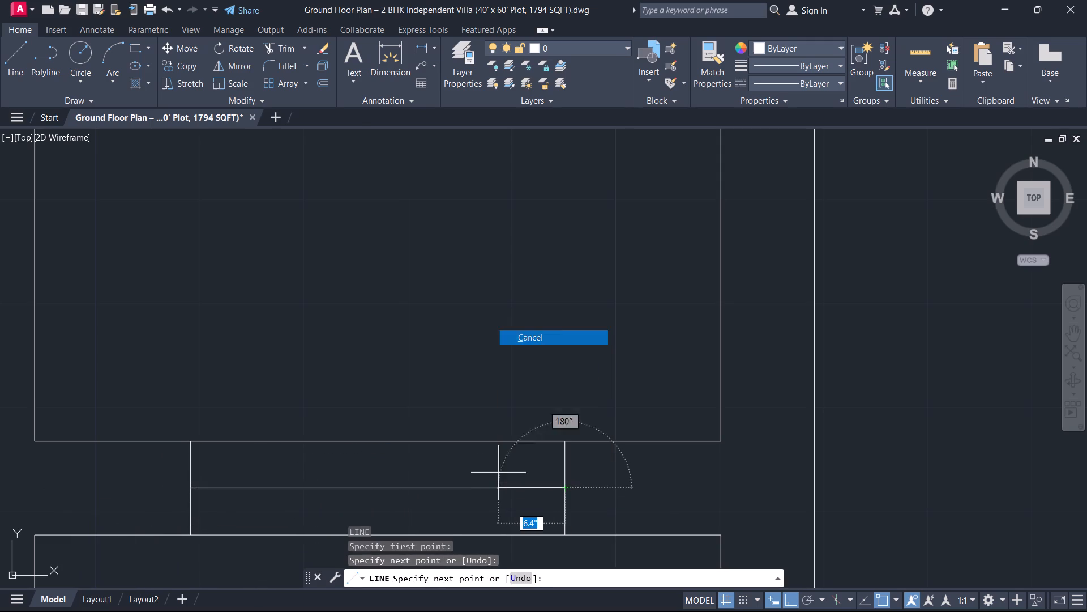
# Offset the window's horizontal centre line by 1" both above and below.
pyautogui.rightClick(567, 367)
pyautogui.click(691, 130)
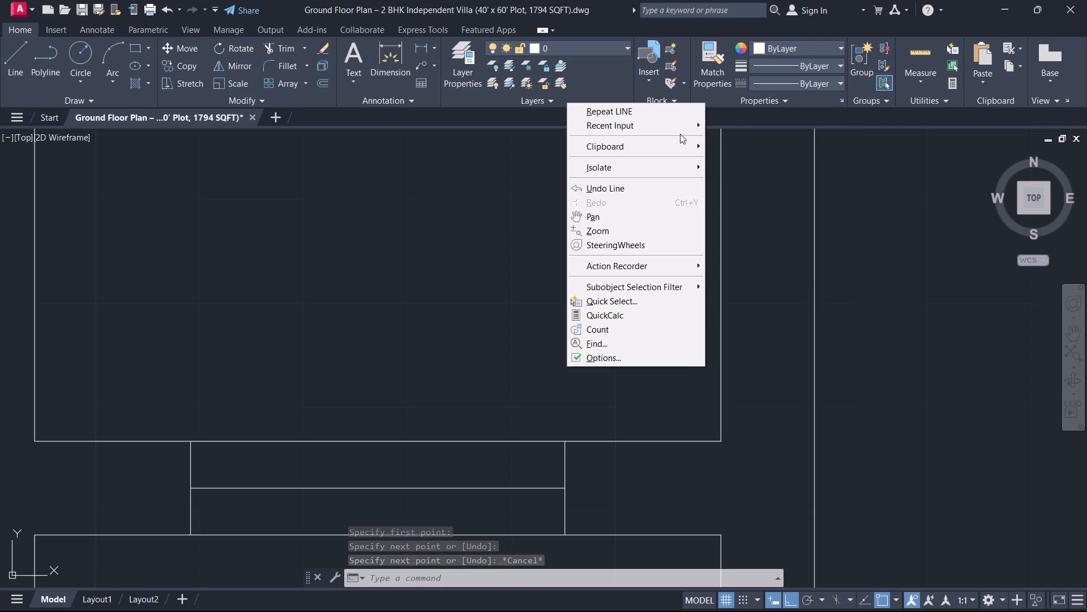
pyautogui.click(678, 125)
pyautogui.click(790, 158)
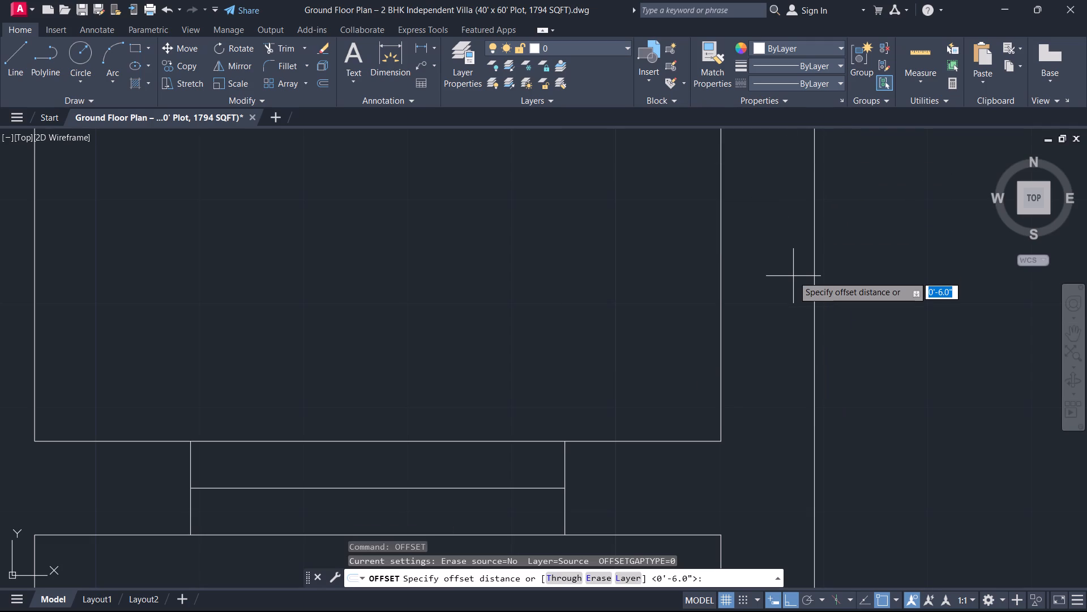
pyautogui.press('1')
pyautogui.press('Return')
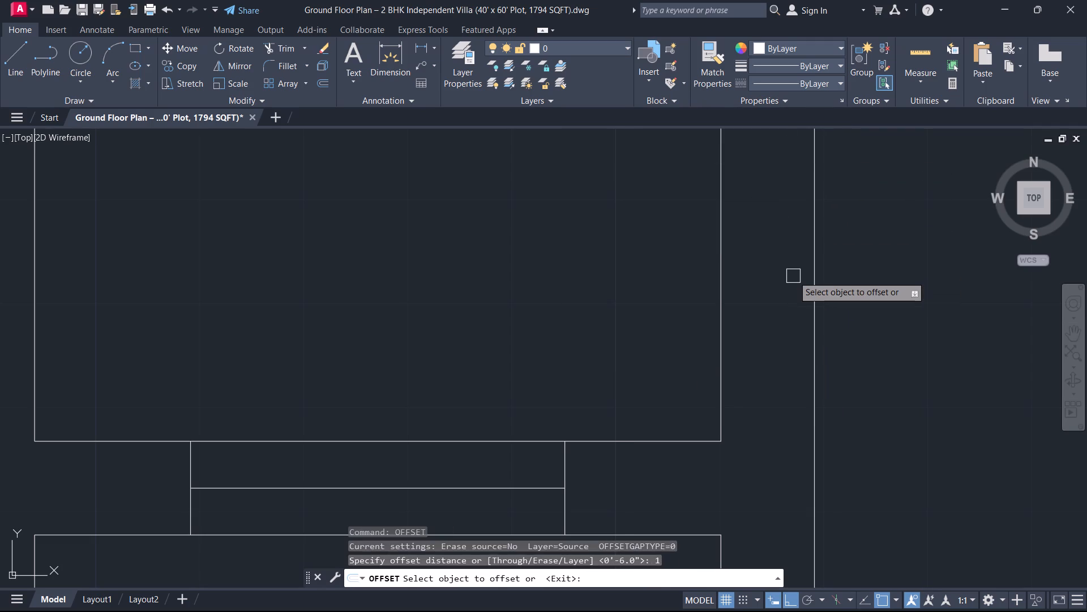
pyautogui.scroll(1, 544, 478)
pyautogui.moveTo(542, 484); pyautogui.dragTo(612, 365, button='middle')
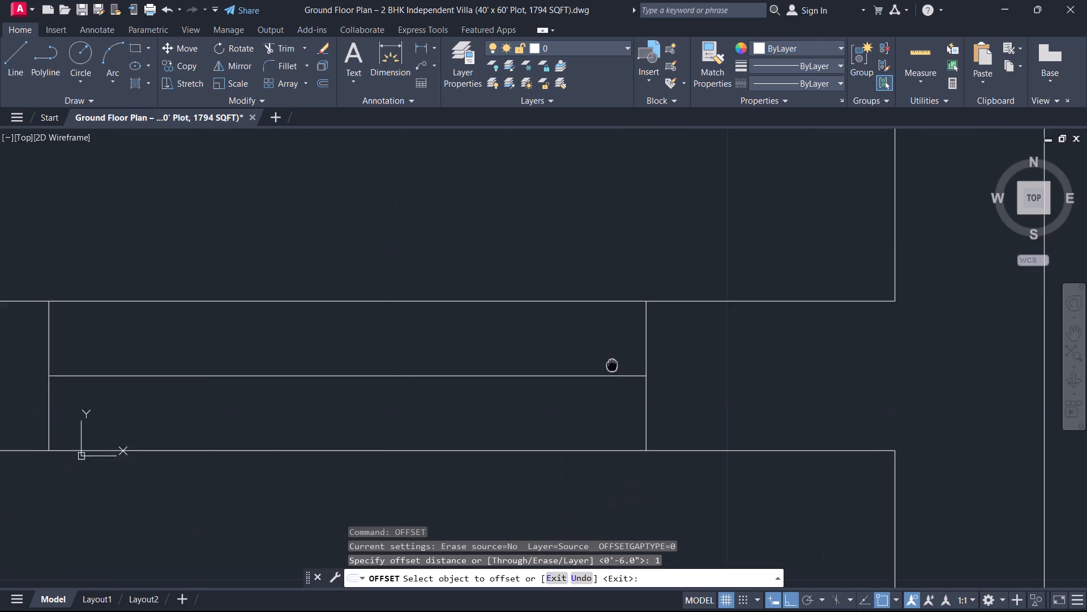
pyautogui.moveTo(612, 365); pyautogui.dragTo(615, 364, button='middle')
pyautogui.click(607, 380)
pyautogui.click(613, 332)
pyautogui.click(616, 372)
pyautogui.click(605, 403)
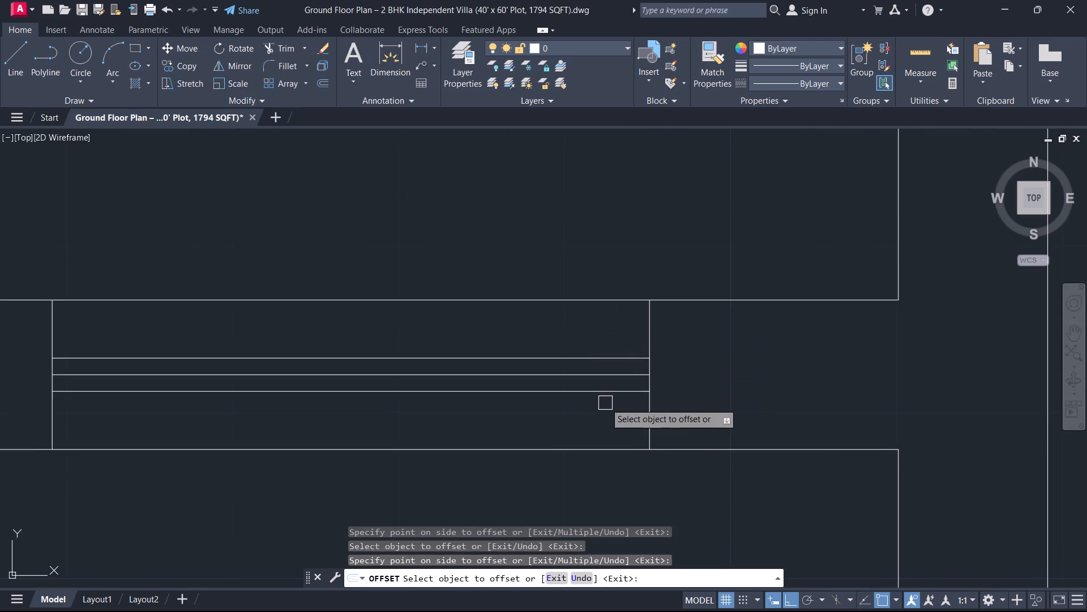
pyautogui.rightClick(605, 403)
pyautogui.click(621, 431)
# Erase the window's original horizontal centre line between the two offset lines.
pyautogui.click(611, 379)
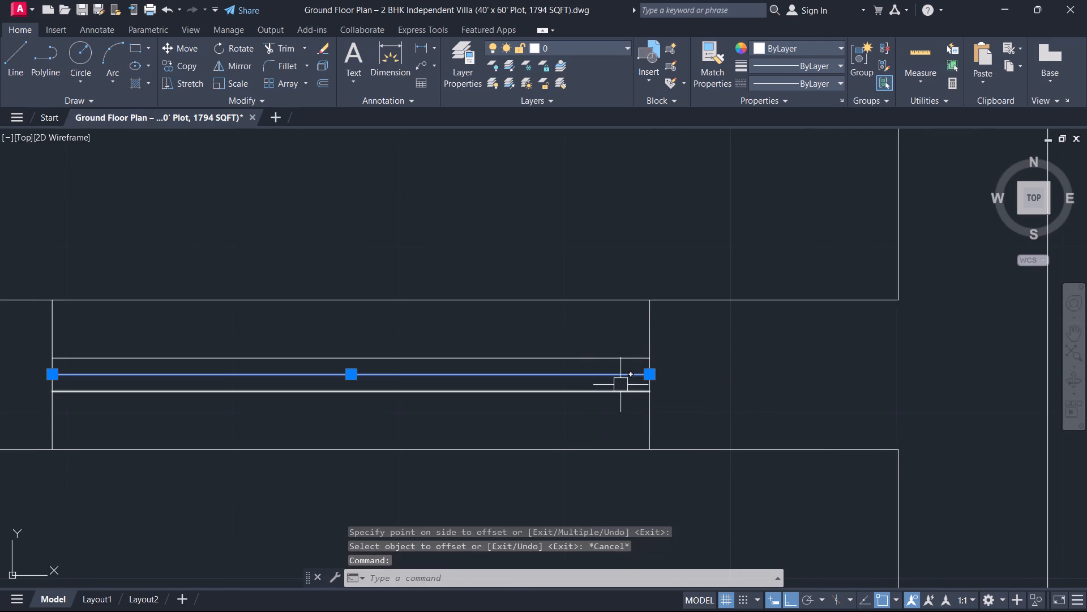
pyautogui.press('Delete')
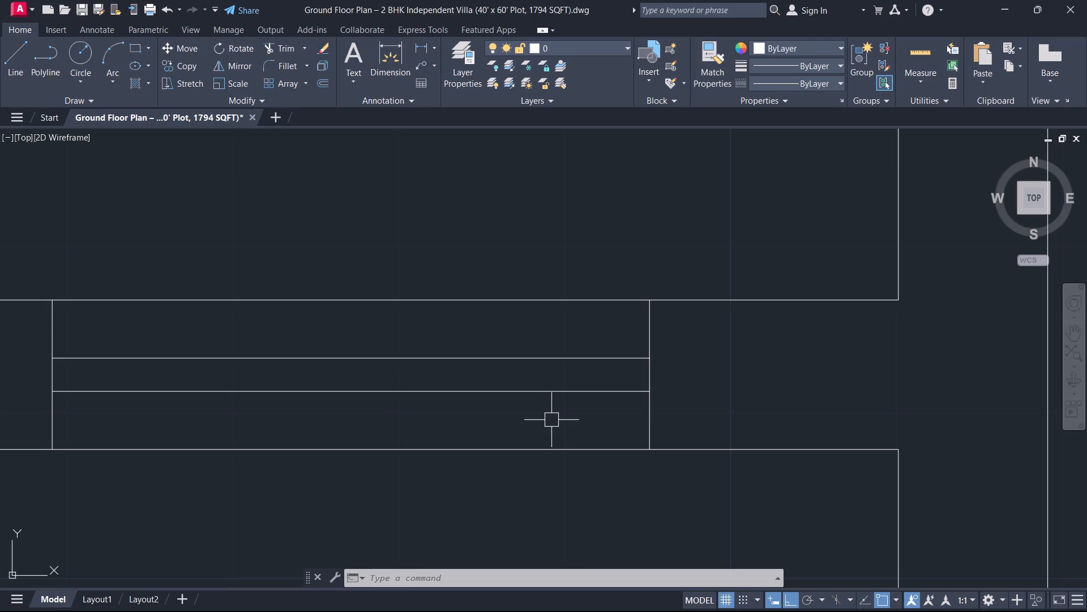
# Fillet the lower-left room's inner left and inner bottom wall lines into a sharp corner with zero radius.
pyautogui.scroll(-5, 650, 461)
pyautogui.moveTo(540, 452); pyautogui.dragTo(719, 324, button='middle')
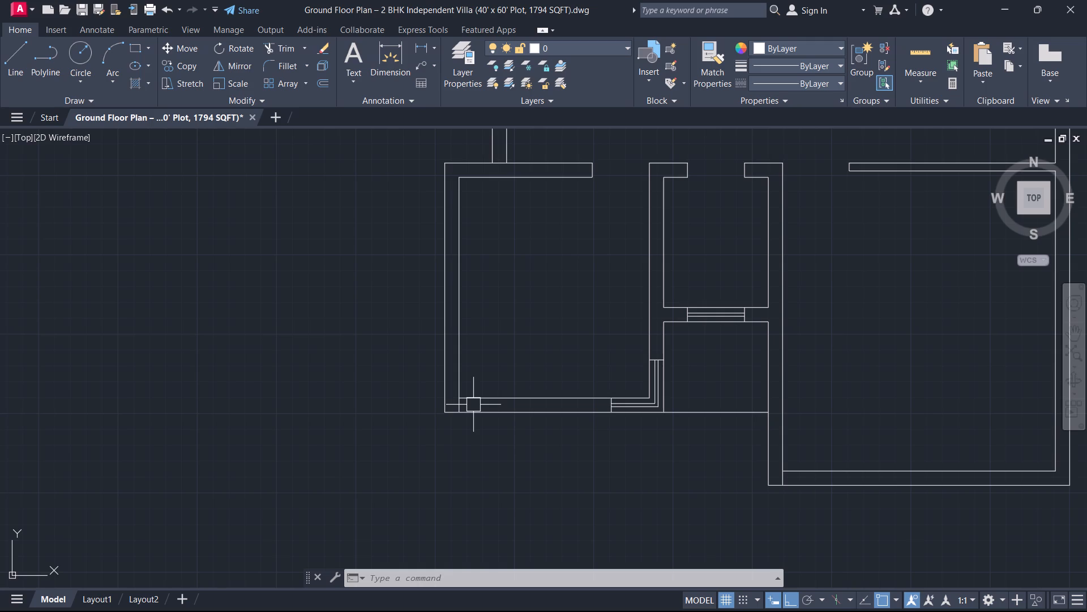
pyautogui.scroll(-1, 473, 405)
pyautogui.moveTo(473, 405); pyautogui.dragTo(404, 484, button='middle')
pyautogui.moveTo(512, 447); pyautogui.dragTo(499, 482, button='middle')
pyautogui.scroll(1, 502, 475)
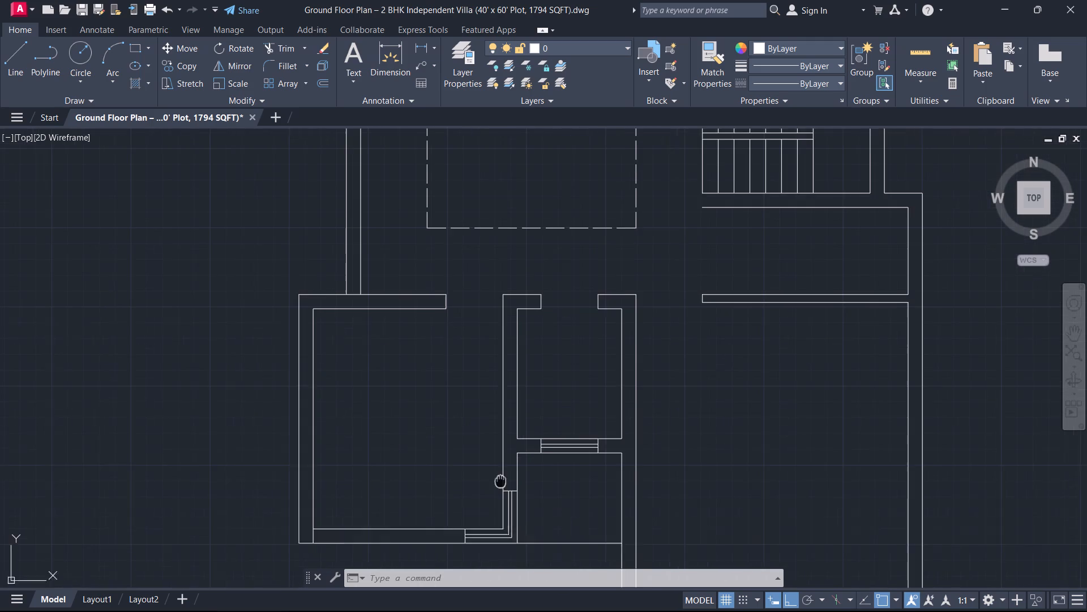
pyautogui.moveTo(499, 482); pyautogui.dragTo(498, 487, button='middle')
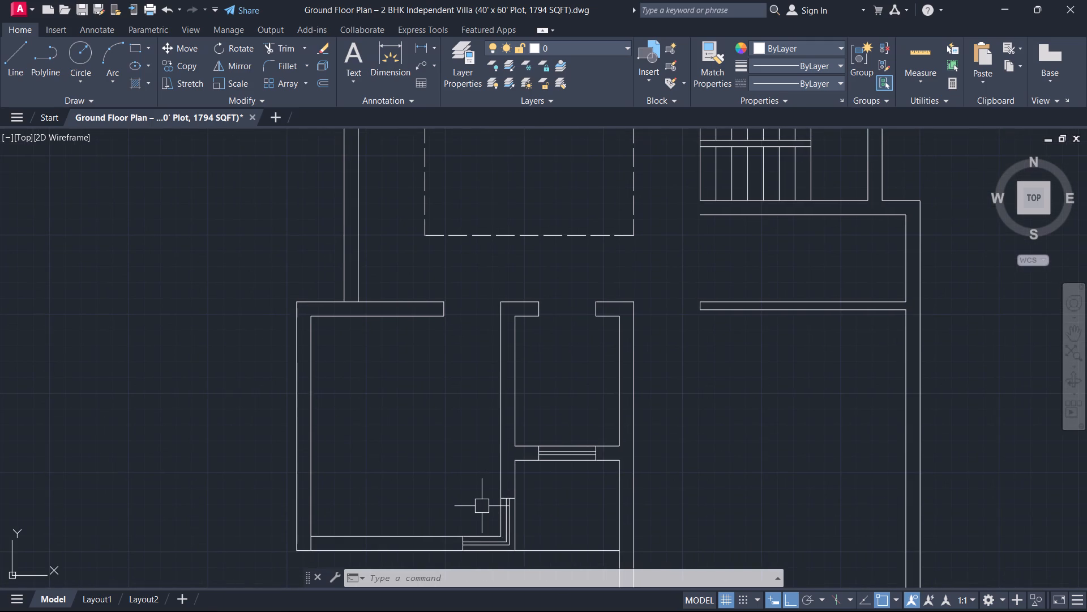
pyautogui.moveTo(486, 467); pyautogui.dragTo(487, 463, button='middle')
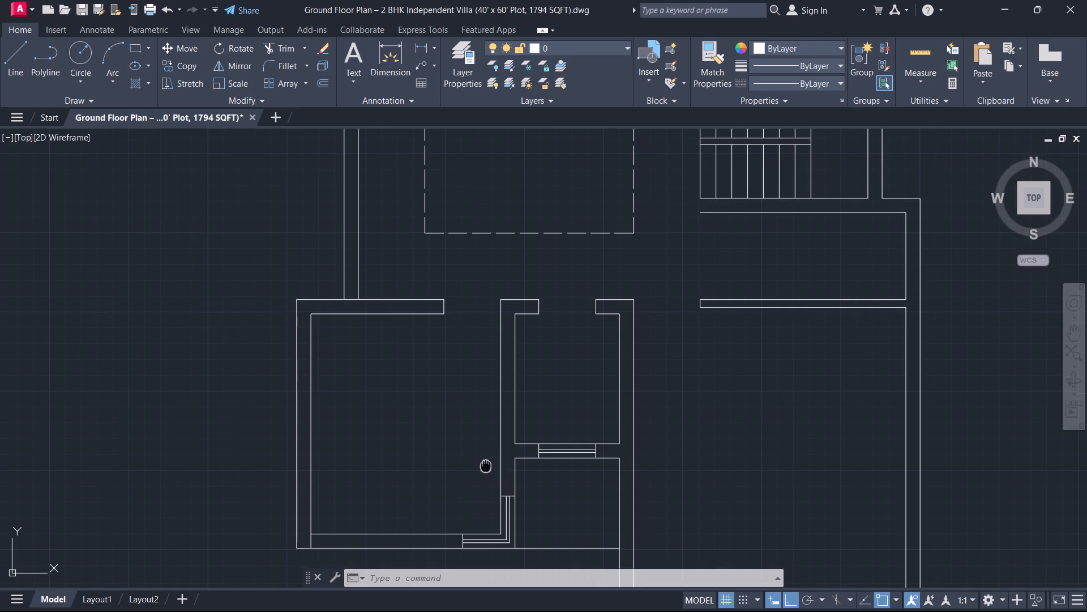
pyautogui.moveTo(487, 463); pyautogui.dragTo(608, 411, button='middle')
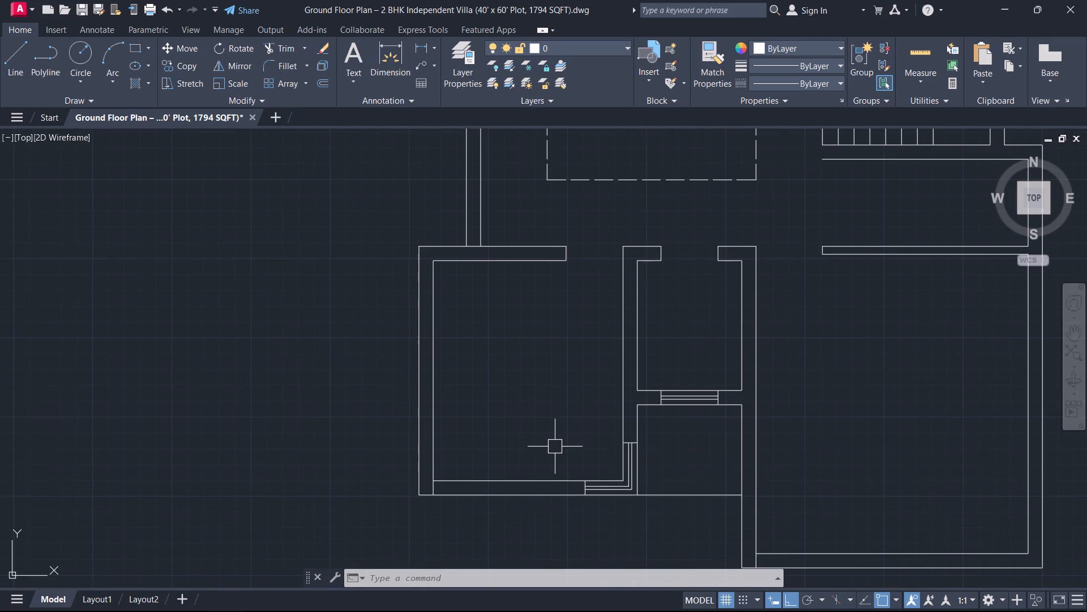
pyautogui.scroll(2, 512, 416)
pyautogui.moveTo(394, 550); pyautogui.dragTo(546, 437, button='middle')
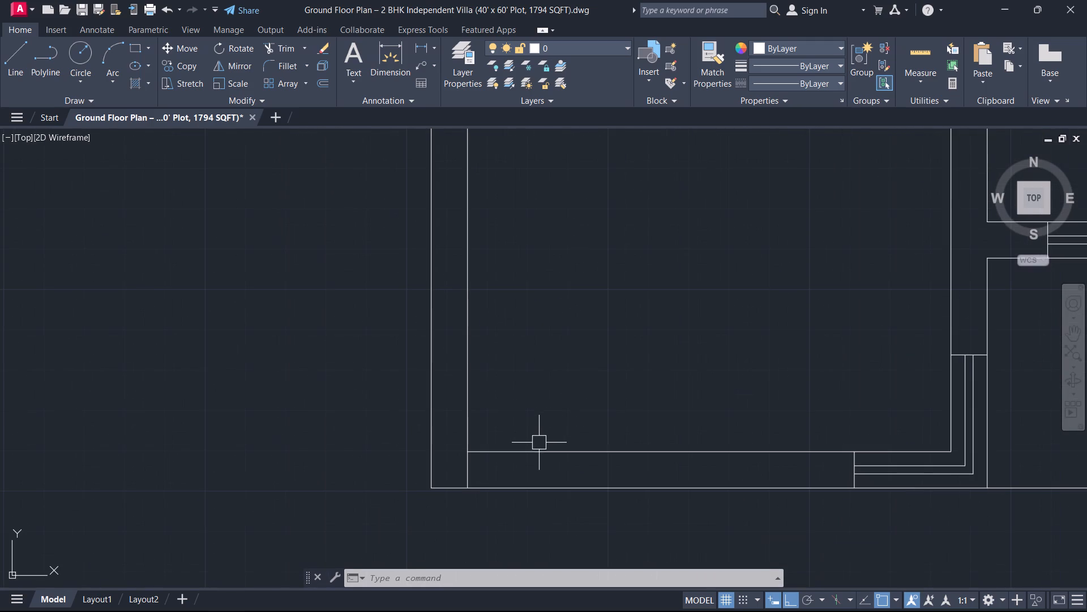
pyautogui.press('f')
pyautogui.press('space')
pyautogui.click(470, 432)
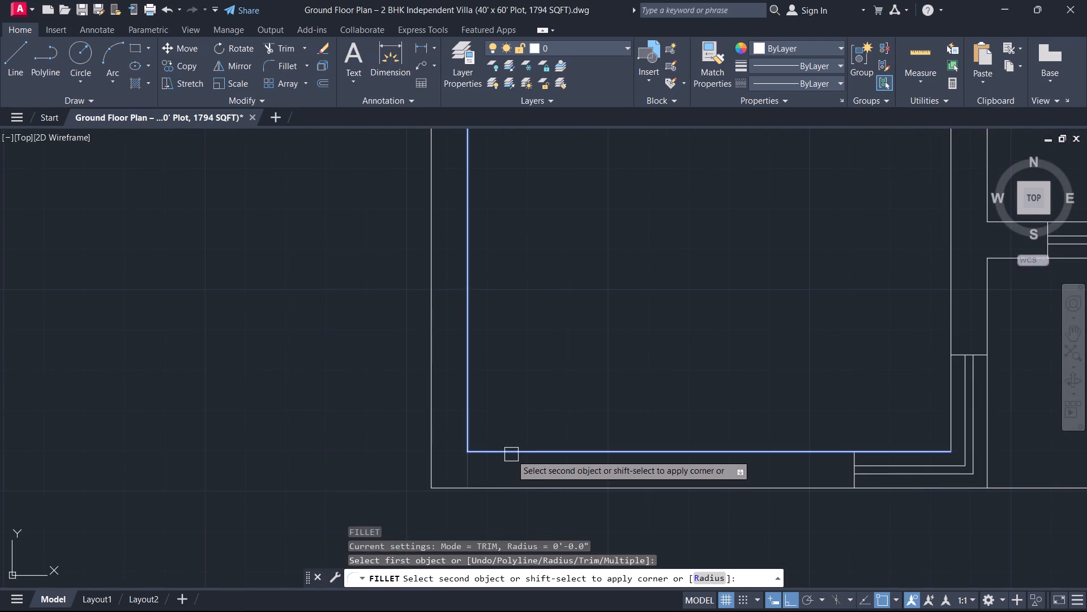
pyautogui.click(511, 454)
pyautogui.press('Escape')
# Draw a short horizontal line across the lower-left room's left wall, starting at the inner wall line's midpoint.
pyautogui.scroll(-2, 520, 436)
pyautogui.moveTo(520, 436); pyautogui.dragTo(532, 467, button='middle')
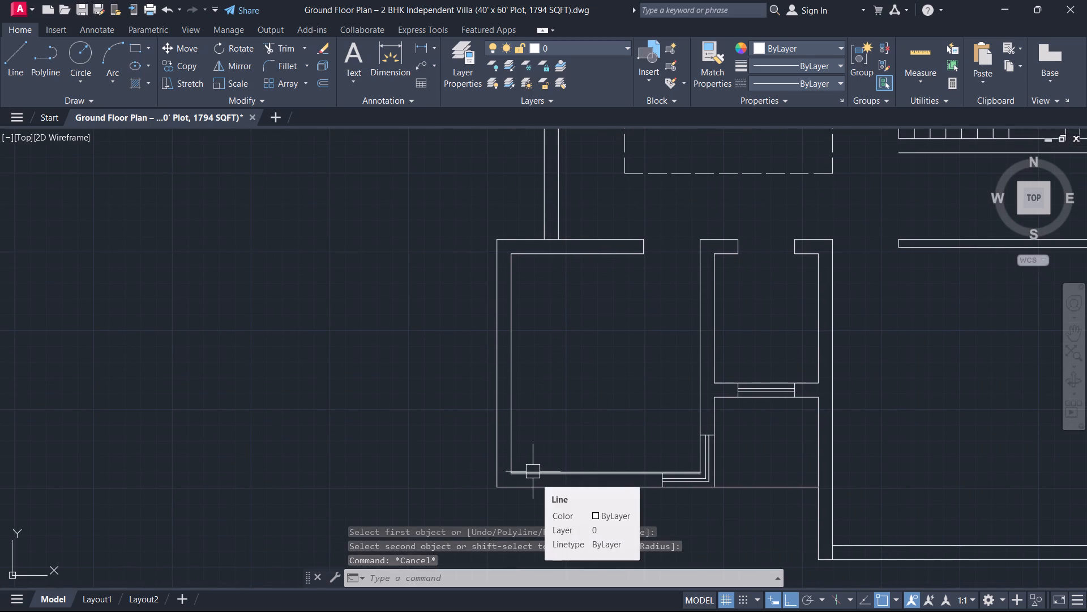
pyautogui.moveTo(539, 420); pyautogui.dragTo(540, 467, button='middle')
pyautogui.rightClick(542, 450)
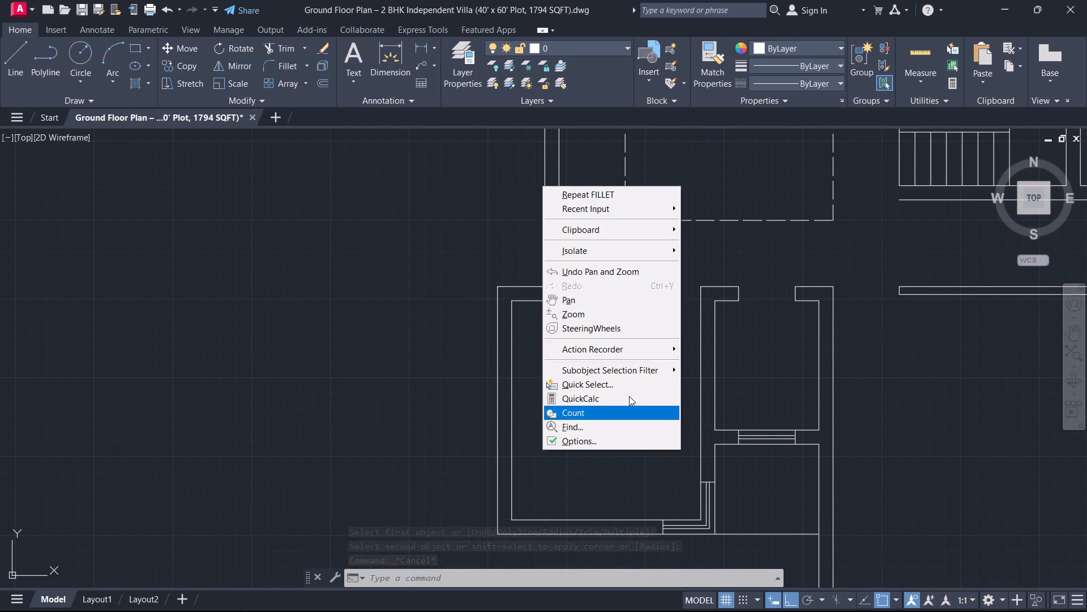
pyautogui.click(654, 207)
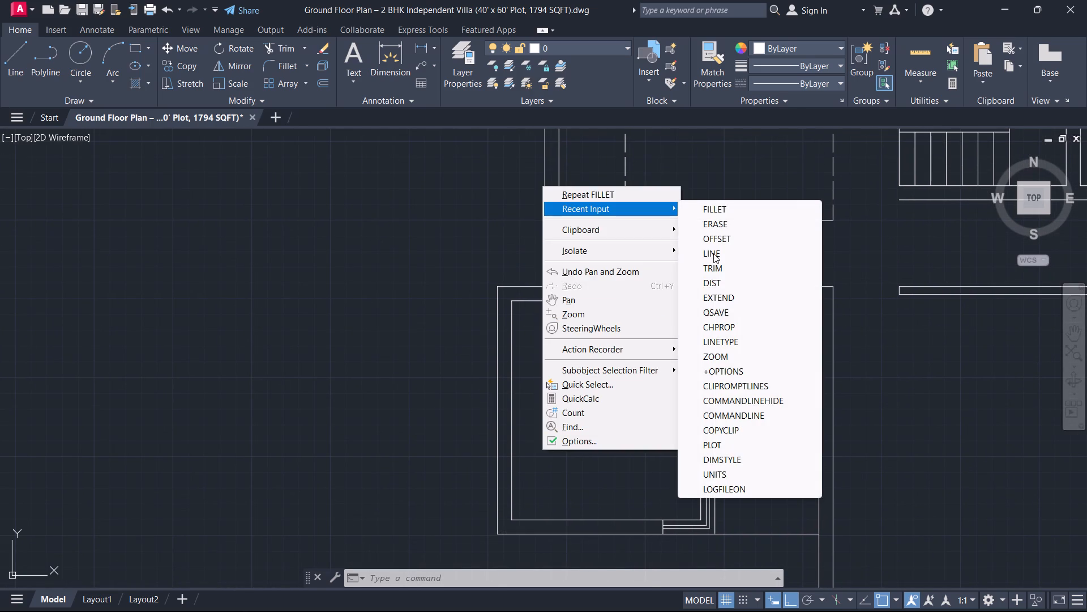
pyautogui.click(713, 253)
pyautogui.scroll(2, 546, 450)
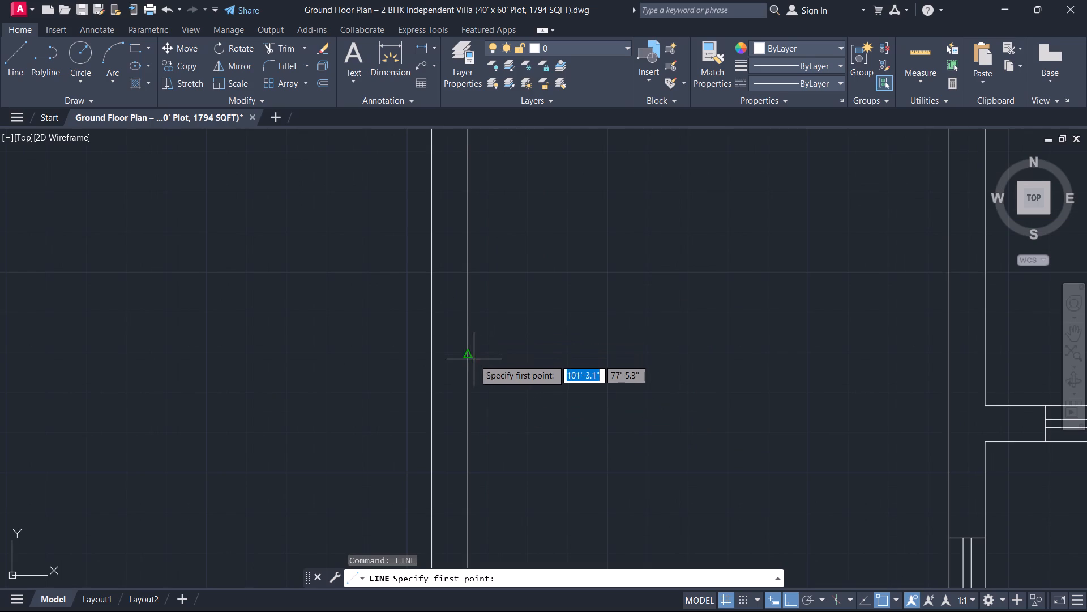
pyautogui.click(469, 359)
pyautogui.click(432, 353)
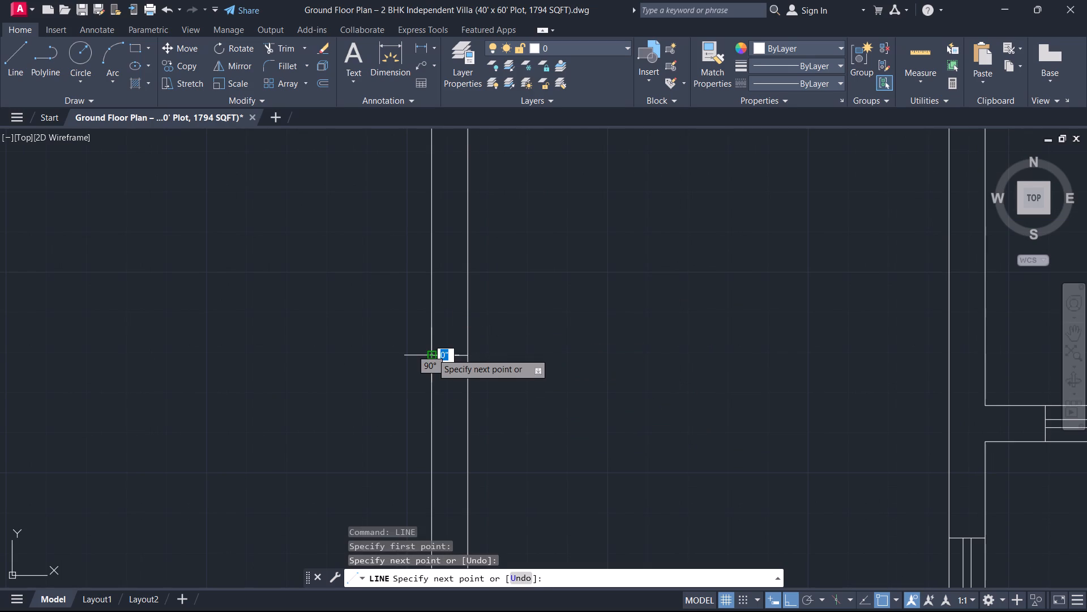
# Offset the short horizontal line across the lower-left room's left wall by 2' both above and below.
pyautogui.press('Escape')
pyautogui.scroll(1, 446, 373)
pyautogui.moveTo(453, 378); pyautogui.dragTo(475, 430, button='middle')
pyautogui.rightClick(475, 431)
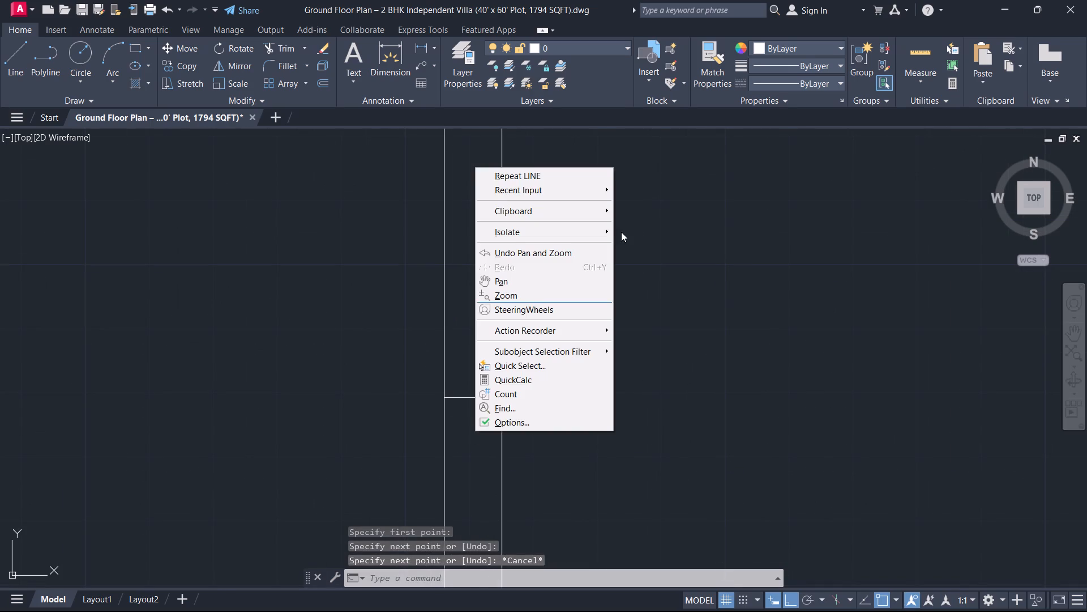
pyautogui.click(583, 185)
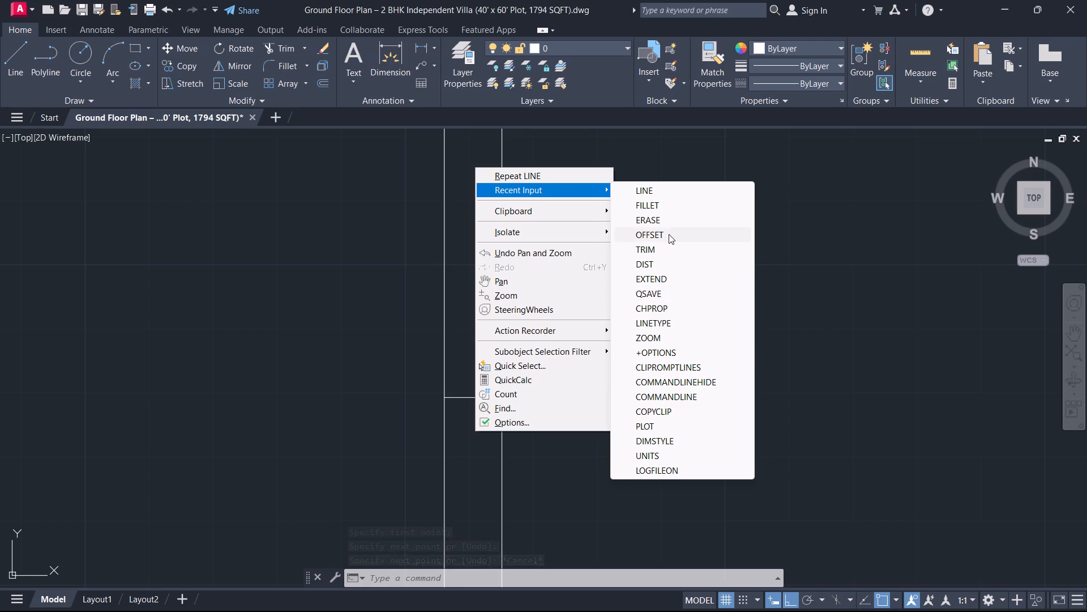
pyautogui.click(669, 234)
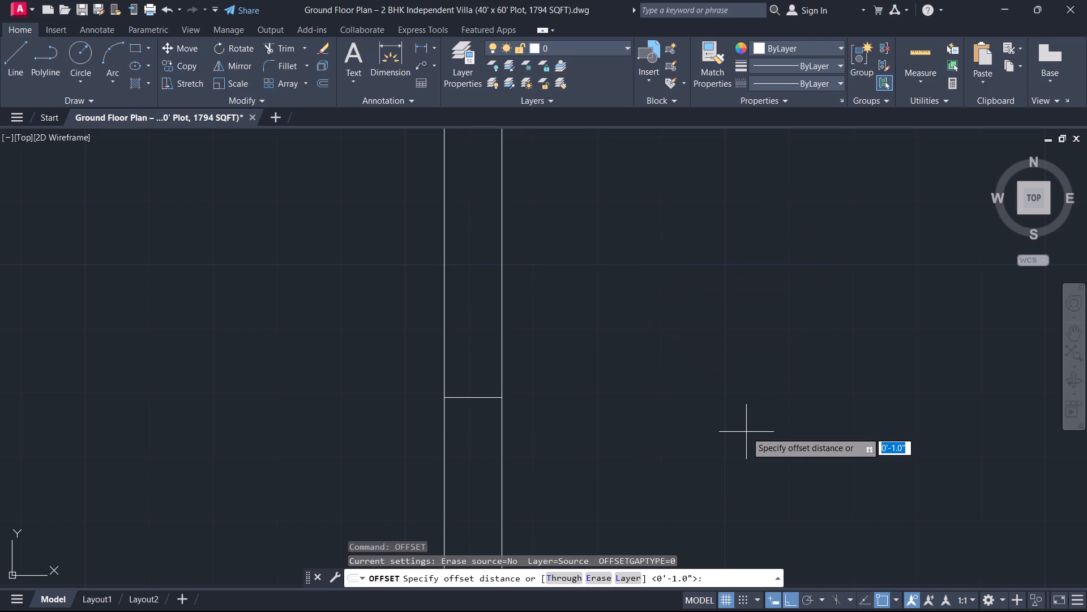
pyautogui.write("2'")
pyautogui.press('Return')
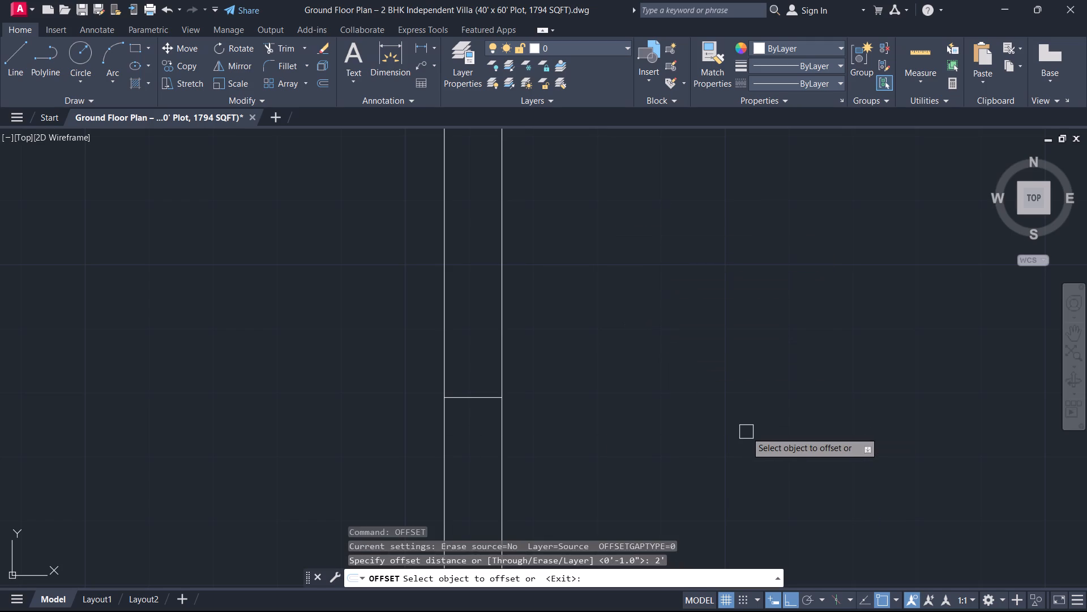
pyautogui.click(467, 395)
pyautogui.click(464, 334)
pyautogui.click(468, 396)
pyautogui.click(468, 422)
pyautogui.press('Escape')
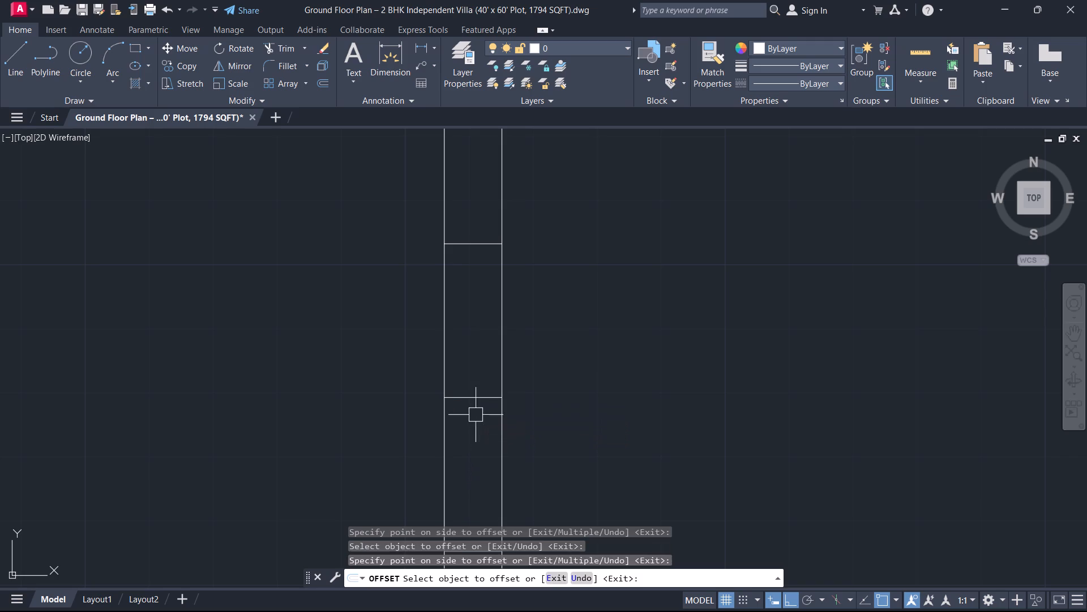
# Erase the original short line midway between the two offset lines in the left wall.
pyautogui.moveTo(476, 414); pyautogui.dragTo(468, 403)
pyautogui.click(460, 388)
pyautogui.press('Delete')
# Draw a vertical centre line in the left wall's window opening, joining the midpoints of its upper and lower end lines.
pyautogui.write('l')
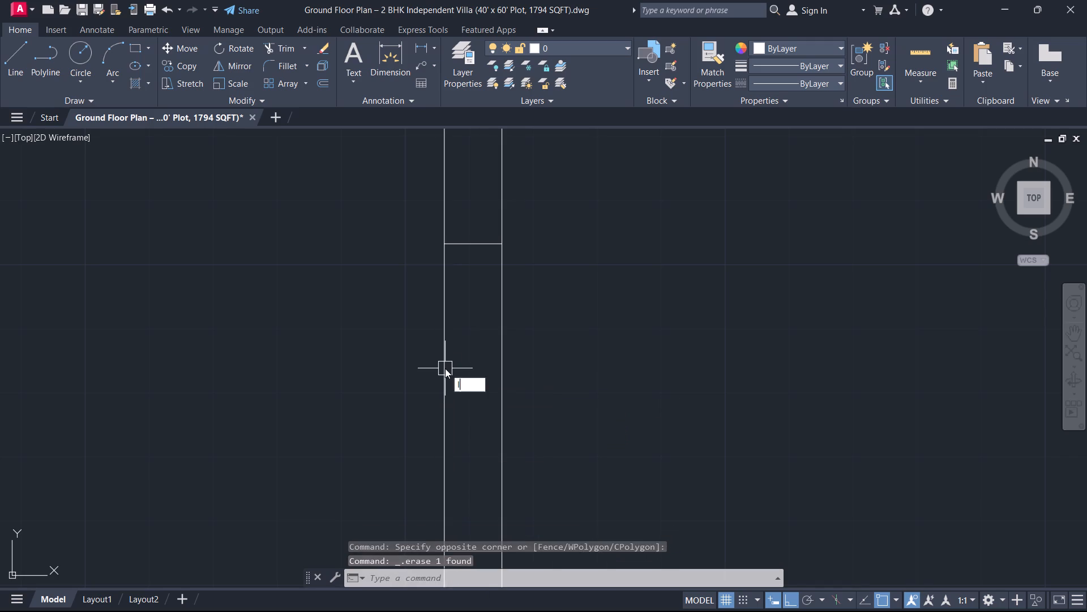
pyautogui.press('space')
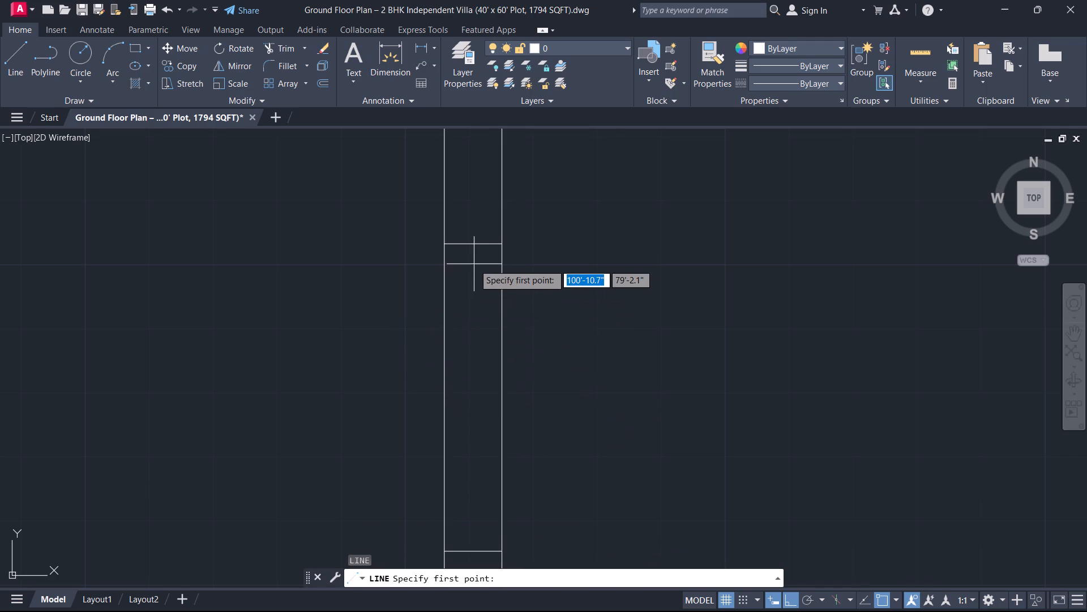
pyautogui.click(472, 241)
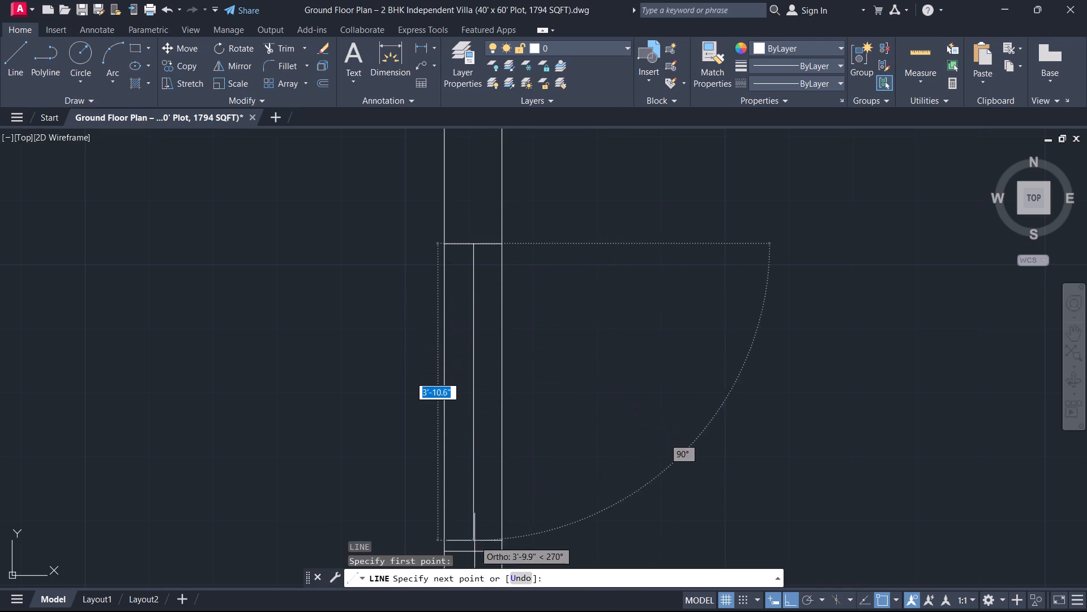
pyautogui.click(476, 549)
pyautogui.press('Escape')
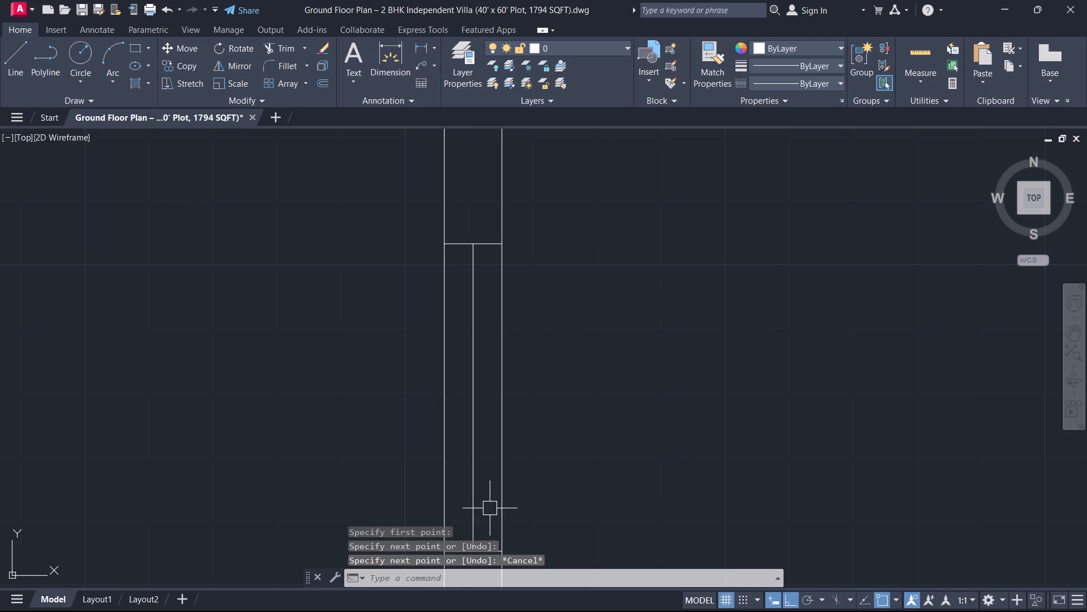
# Offset the left window's vertical centre line by 1" to both sides.
pyautogui.write('o 1')
pyautogui.press('Return')
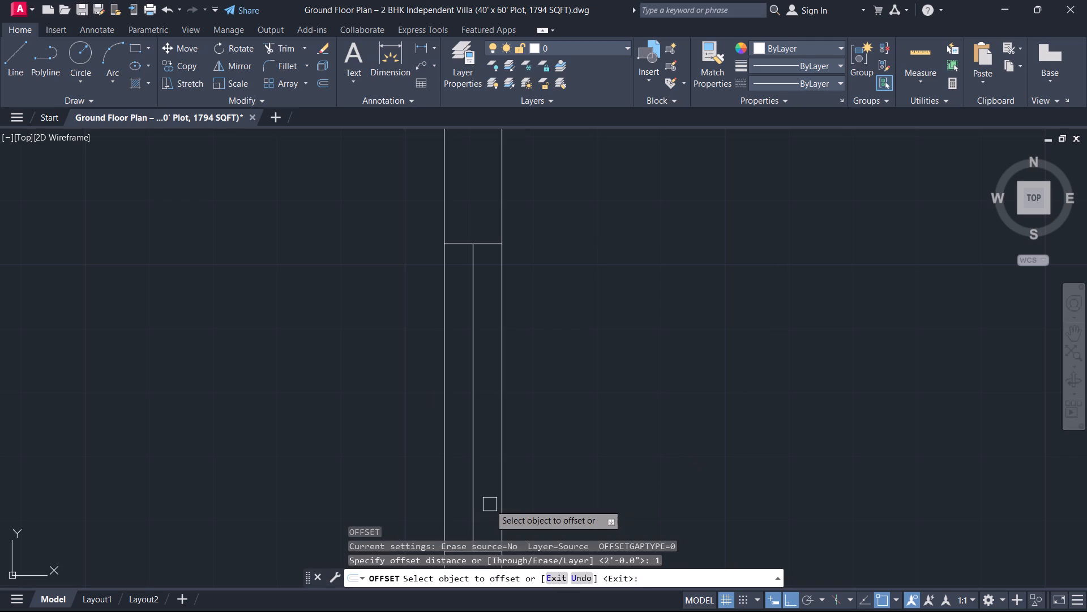
pyautogui.scroll(2, 491, 470)
pyautogui.click(446, 453)
pyautogui.click(467, 461)
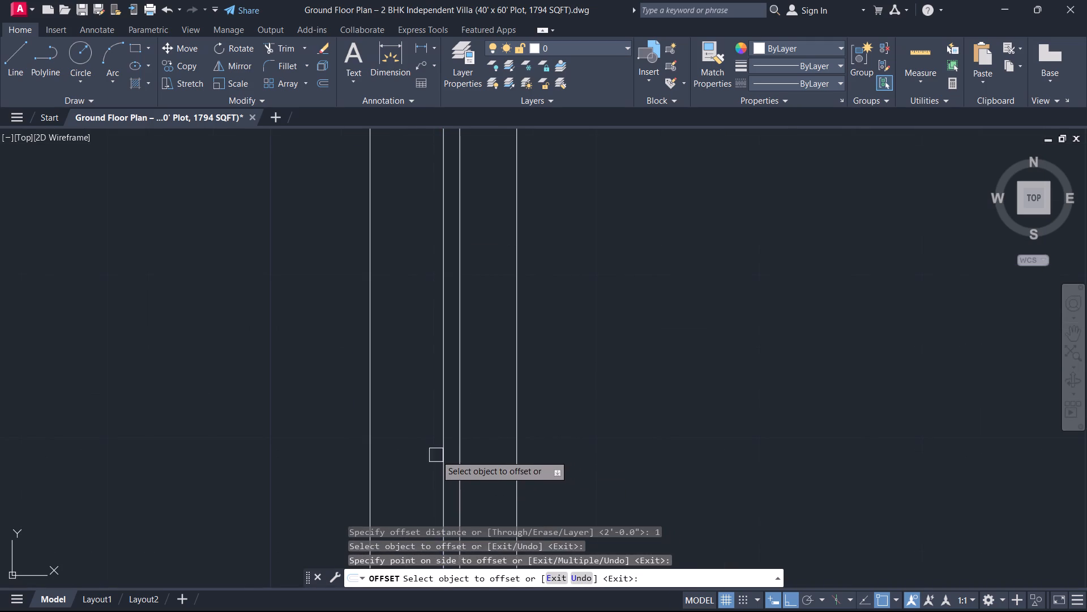
pyautogui.click(444, 457)
pyautogui.click(431, 450)
pyautogui.press('Escape')
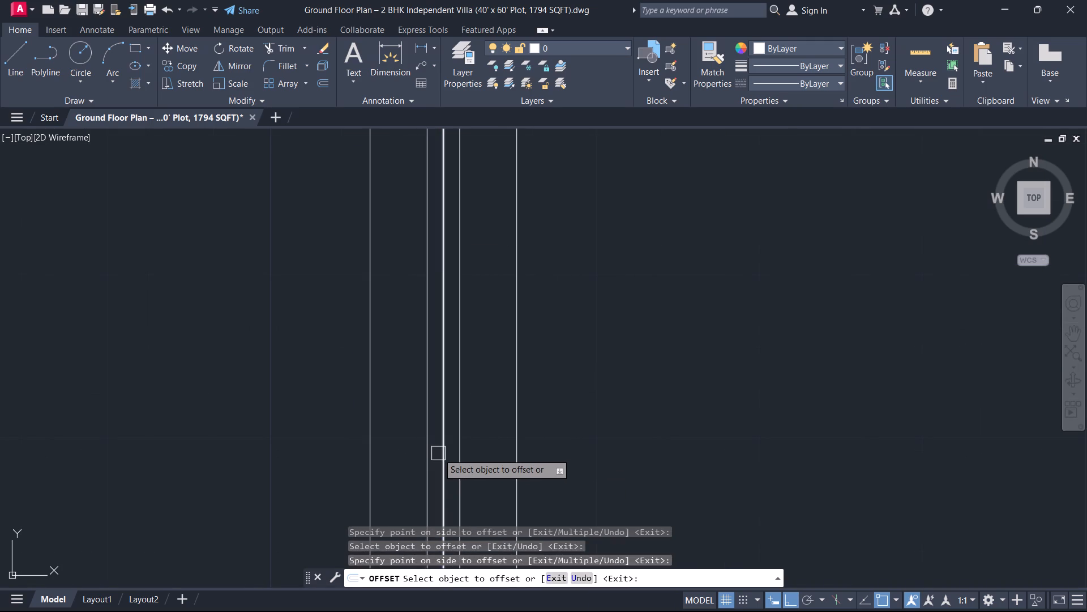
# Erase the left window's original vertical centre line between the two offset lines.
pyautogui.scroll(2, 438, 453)
pyautogui.click(455, 469)
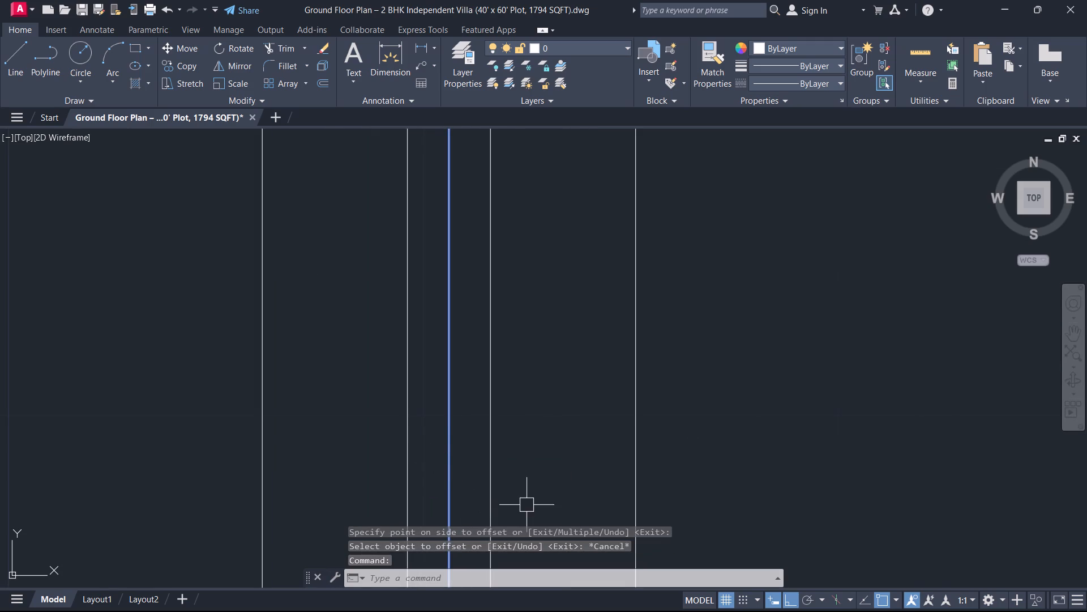
pyautogui.press('Delete')
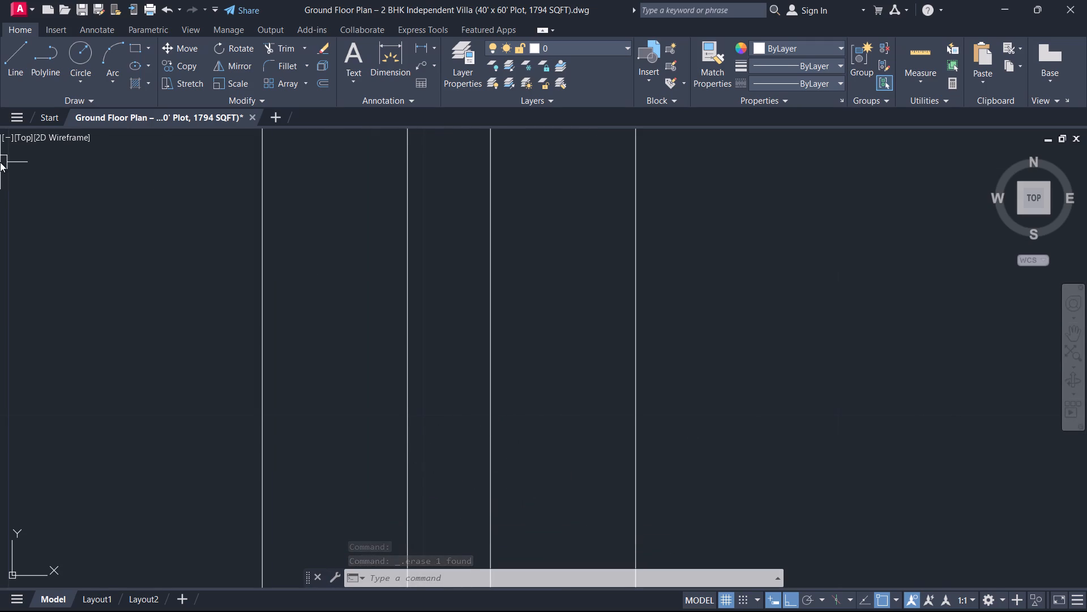
# Offset the lower-left room's inner bottom and inner left wall lines 2' into the room.
pyautogui.scroll(-5, 277, 256)
pyautogui.moveTo(271, 302); pyautogui.dragTo(273, 359, button='middle')
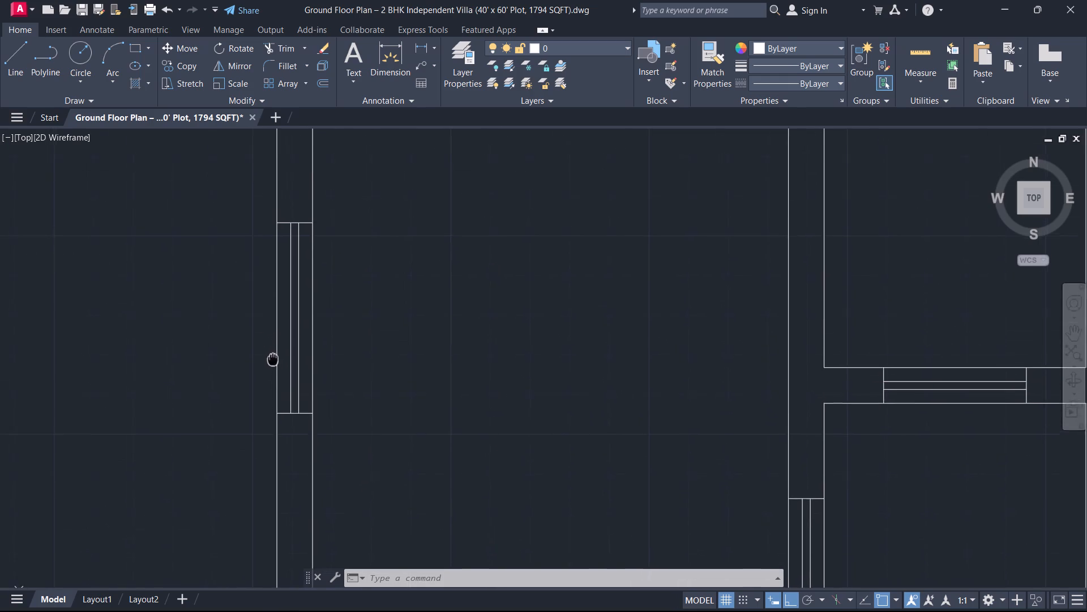
pyautogui.moveTo(273, 359); pyautogui.dragTo(279, 365, button='middle')
pyautogui.scroll(-2, 299, 363)
pyautogui.scroll(1, 405, 422)
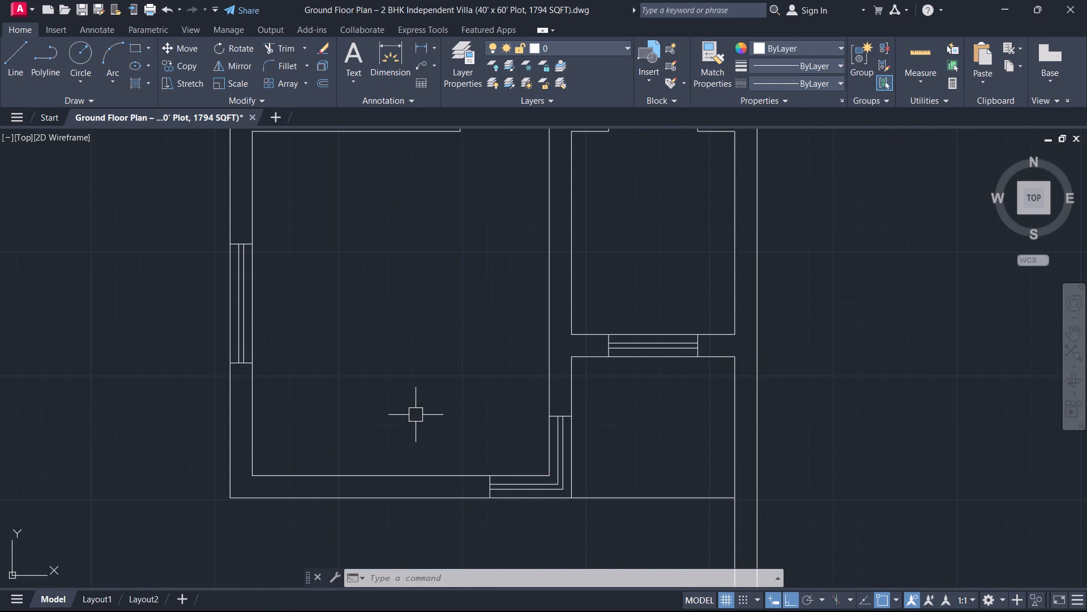
pyautogui.write("o 2'")
pyautogui.press('Return')
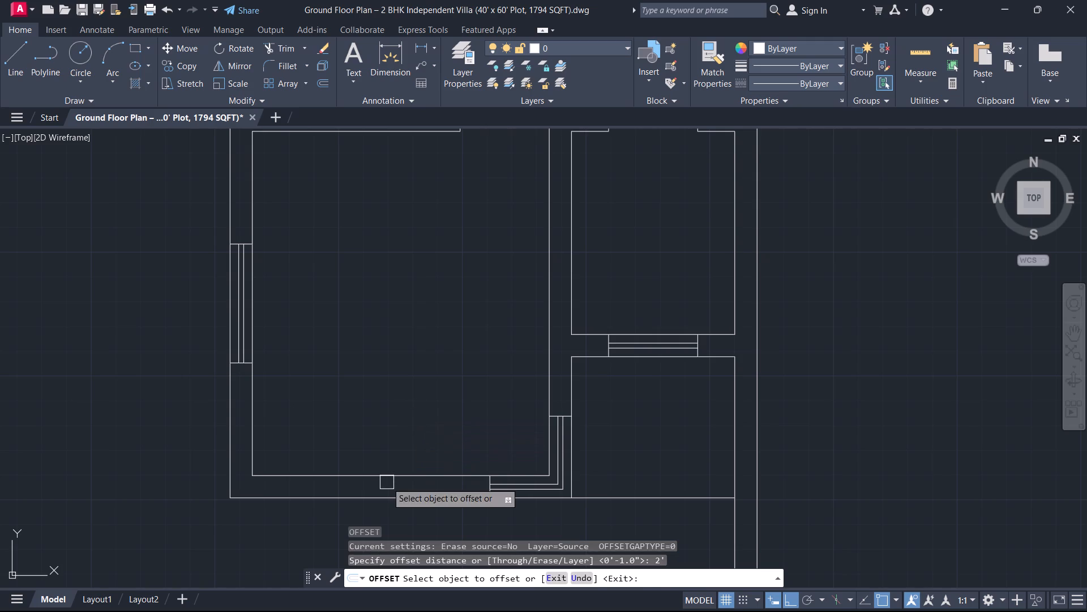
pyautogui.click(387, 482)
pyautogui.click(412, 440)
pyautogui.click(256, 310)
pyautogui.click(289, 311)
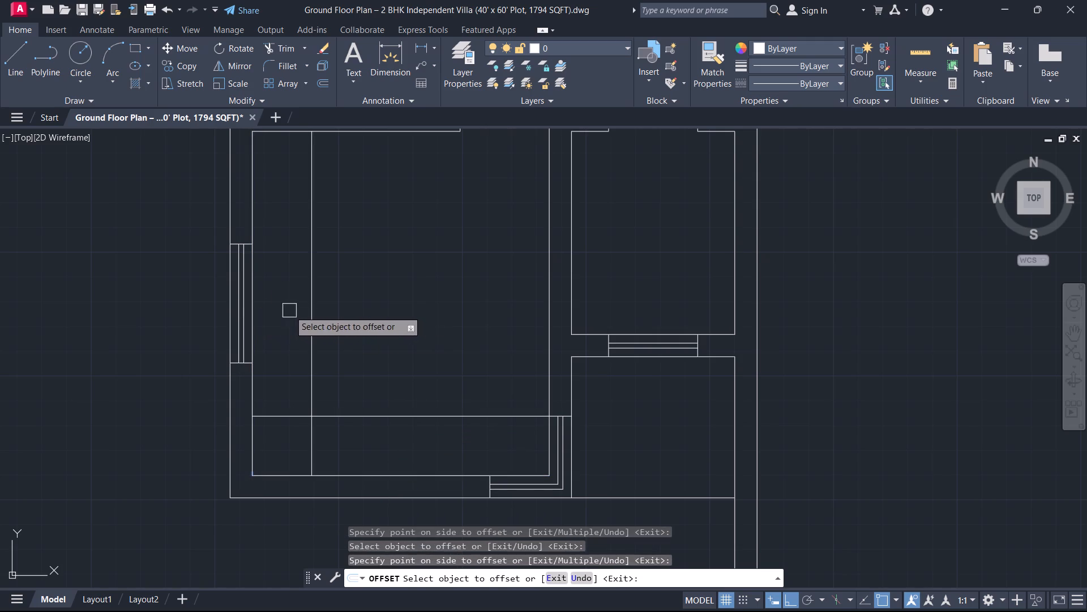
pyautogui.press('Escape')
# Trim the overlapping ends of the two 2' offset lines so they meet in a clean lower-left corner.
pyautogui.press('t')
pyautogui.press('r')
pyautogui.press('space')
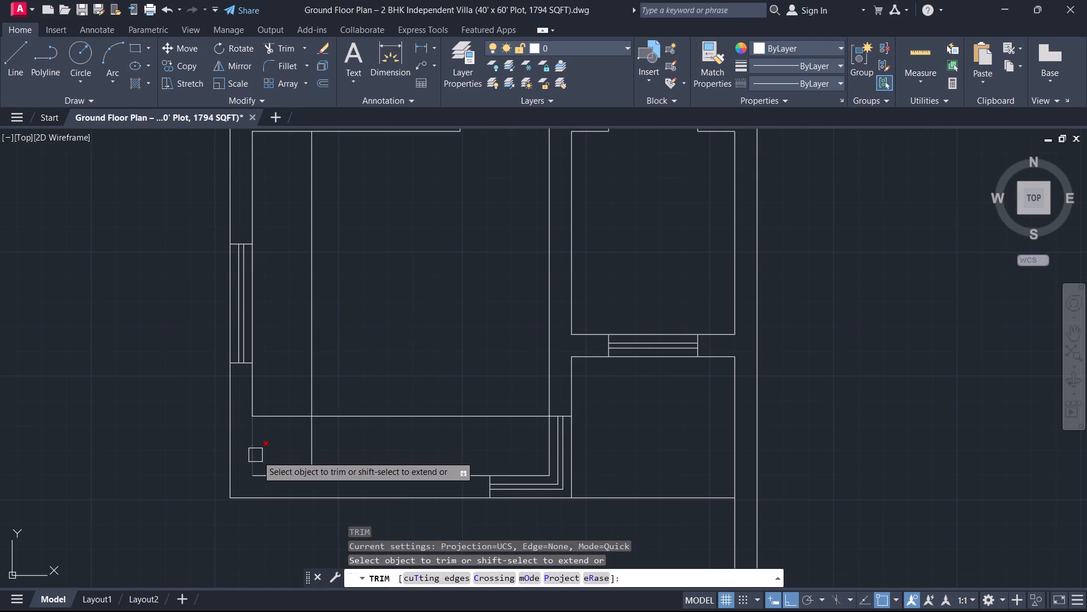
pyautogui.scroll(1, 297, 426)
pyautogui.click(286, 383)
pyautogui.click(321, 454)
pyautogui.press('Escape')
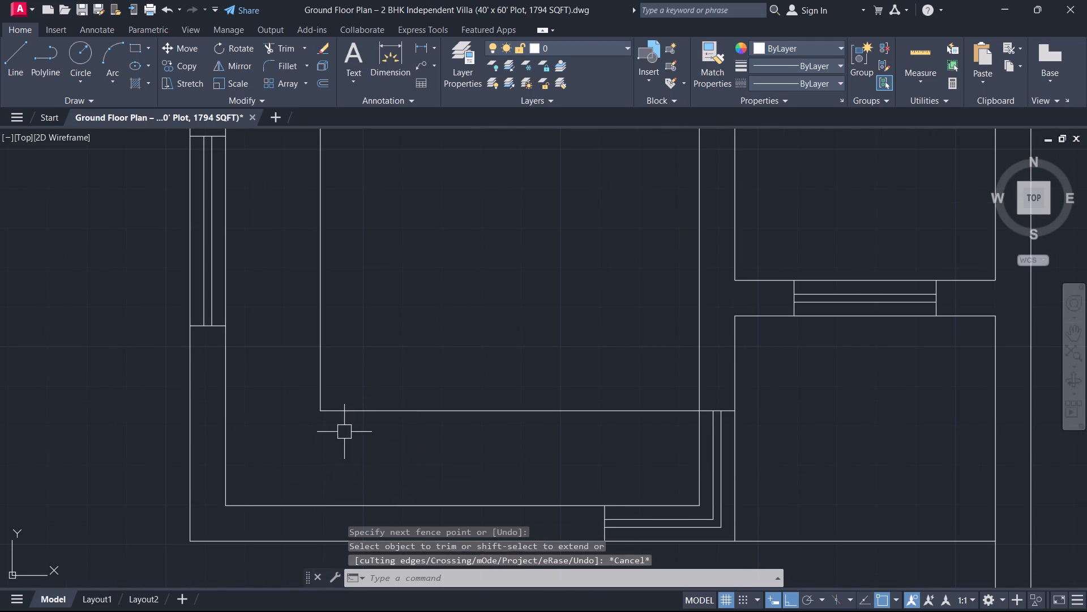
# Start an offset for the inner bottom wall line of the large lower-right room.
pyautogui.scroll(-3, 344, 432)
pyautogui.moveTo(400, 389); pyautogui.dragTo(349, 384, button='middle')
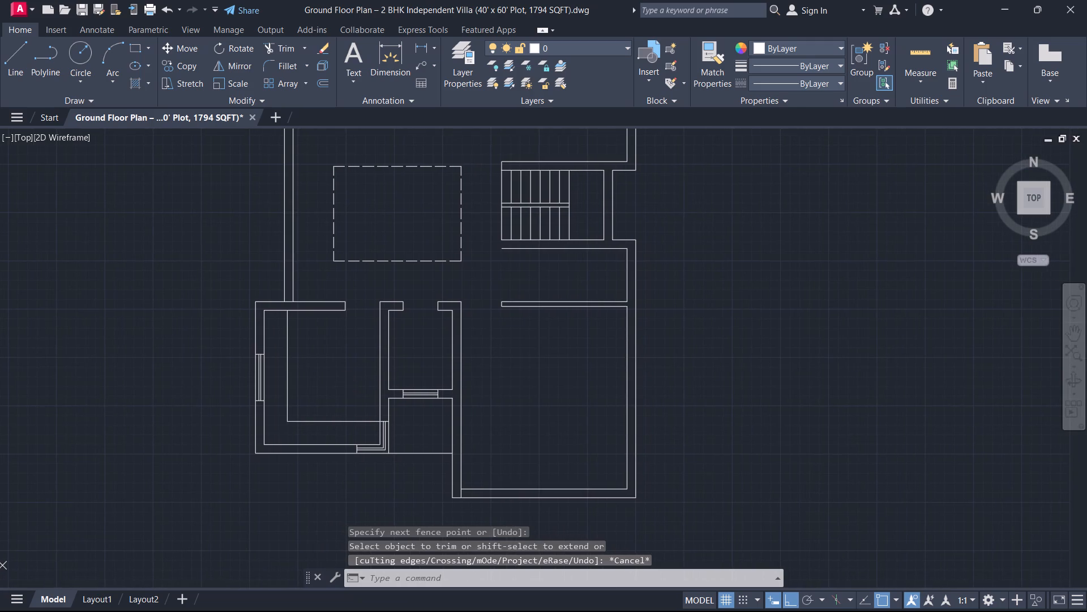
pyautogui.scroll(3, 356, 410)
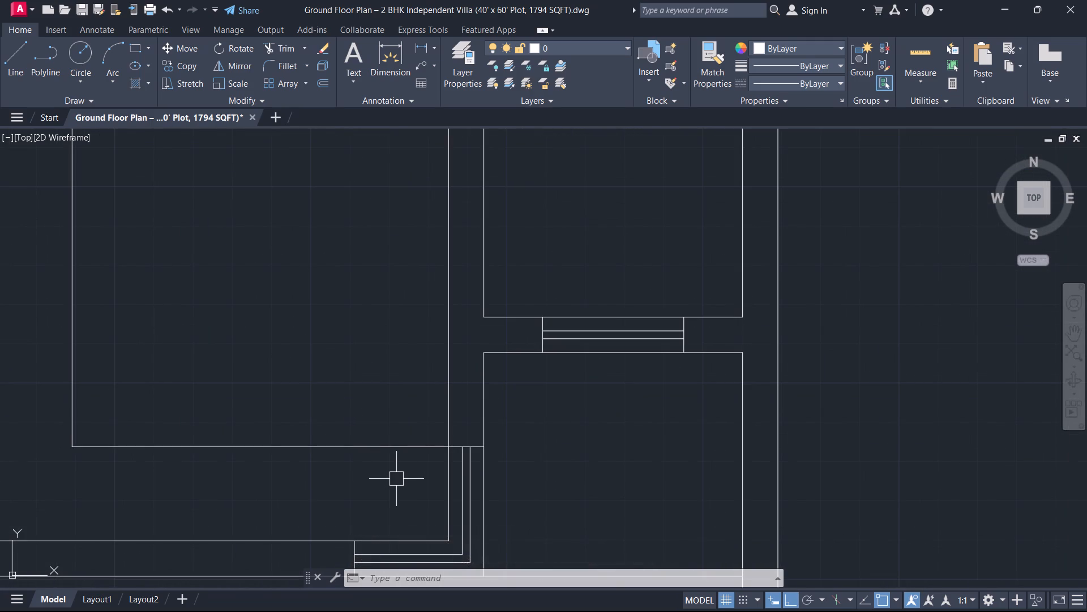
pyautogui.scroll(-3, 401, 477)
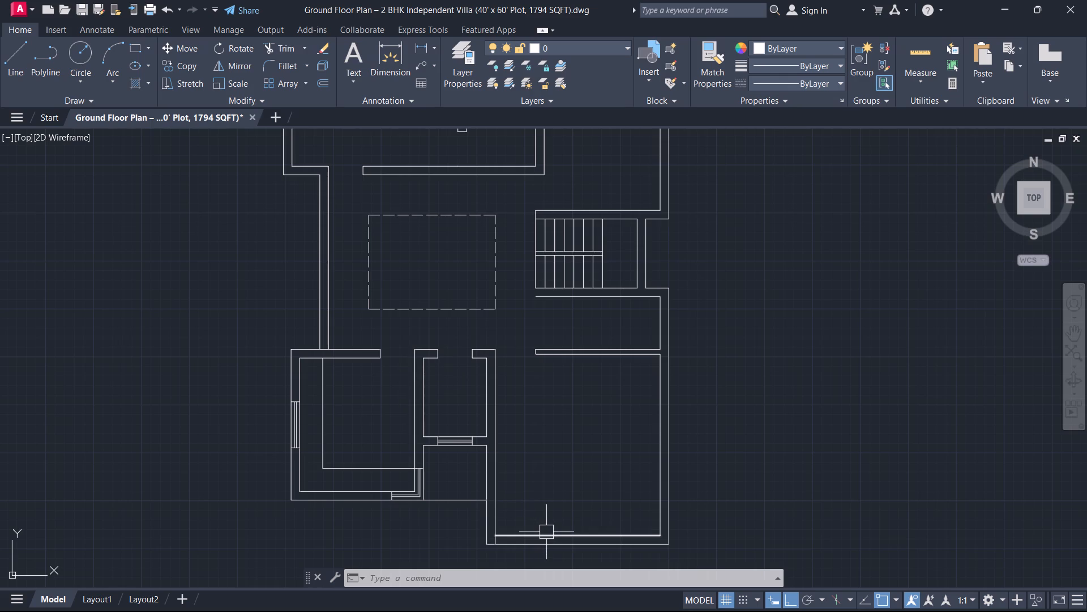
pyautogui.write('o')
pyautogui.press('space')
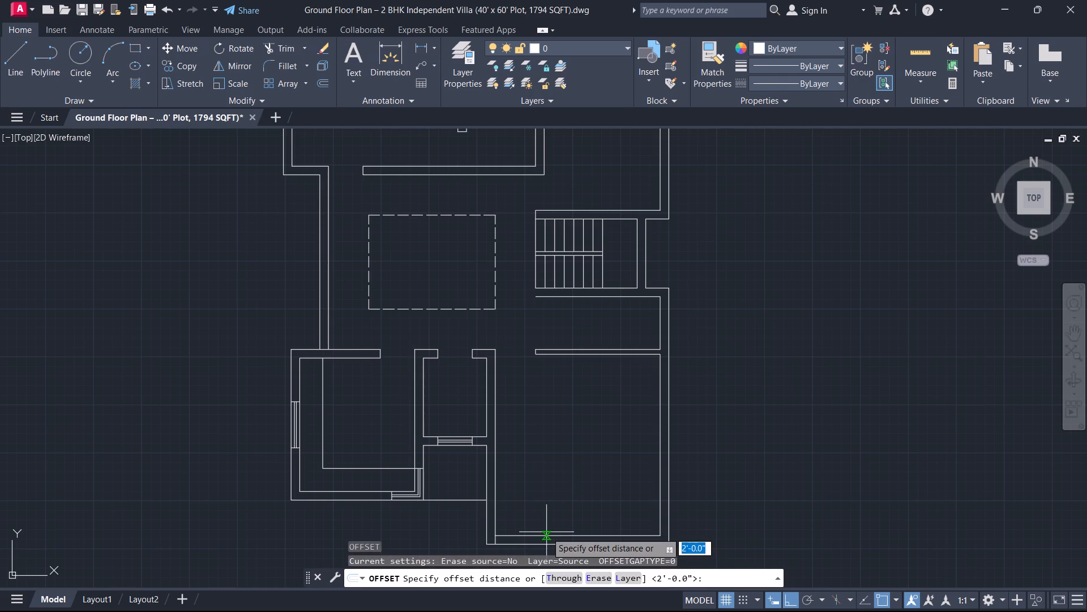
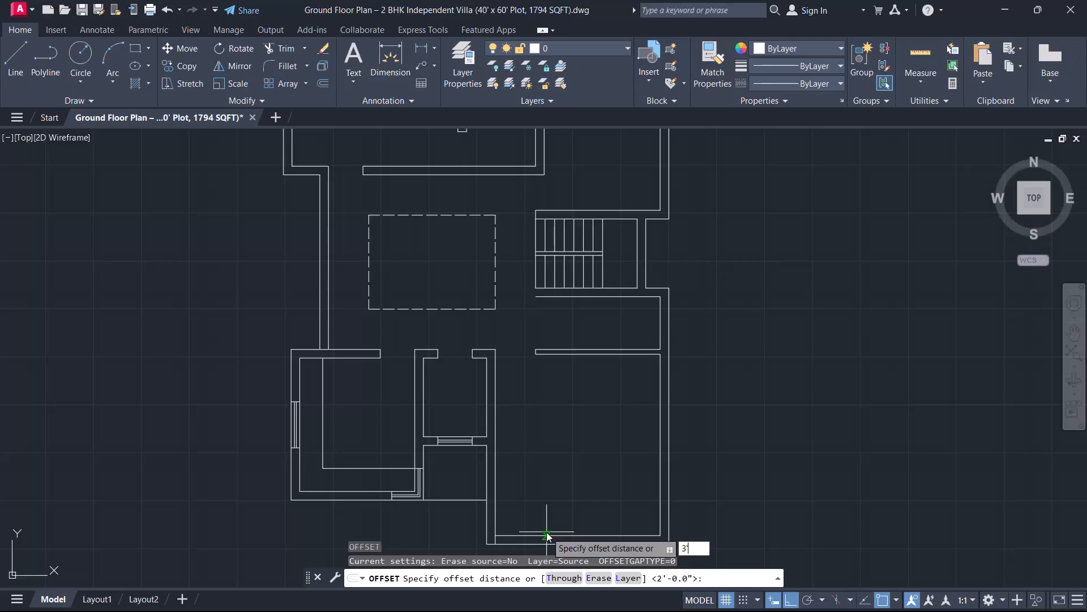
# Extend the free end line of the partition above the large lower-right room down to the bottom wall's outer line.
pyautogui.press('Escape')
pyautogui.write('ex')
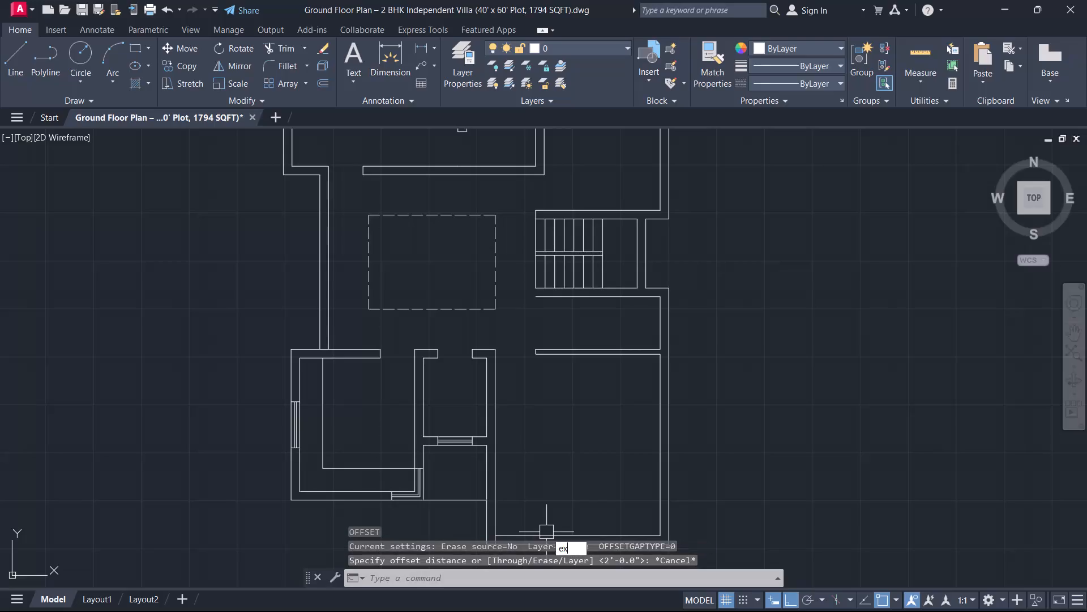
pyautogui.press('space')
pyautogui.scroll(2, 541, 532)
pyautogui.scroll(-2, 537, 282)
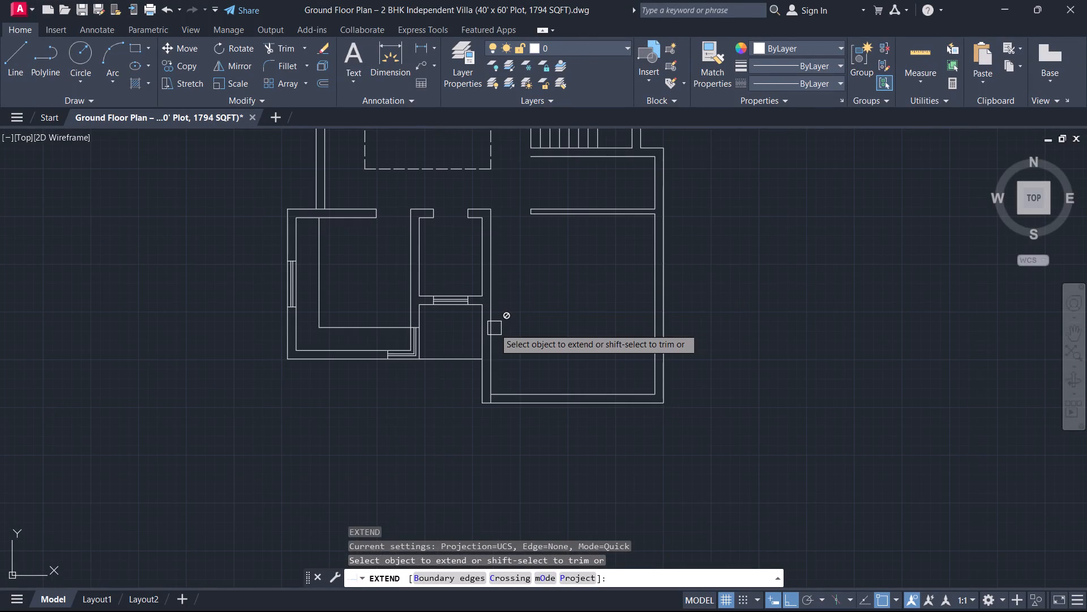
pyautogui.scroll(1, 551, 204)
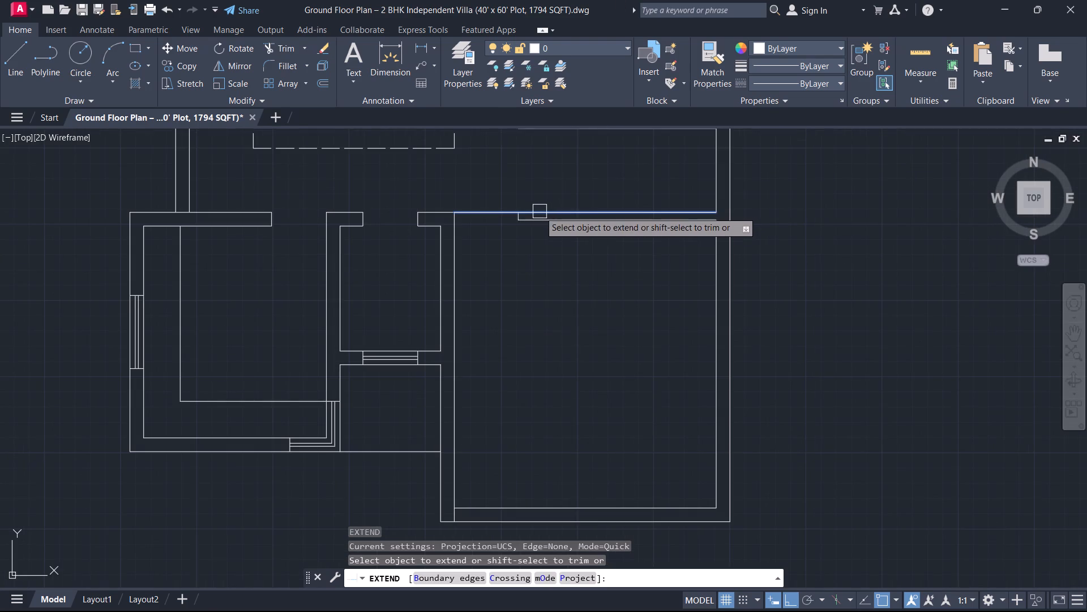
pyautogui.scroll(3, 536, 214)
pyautogui.moveTo(511, 219); pyautogui.dragTo(500, 215)
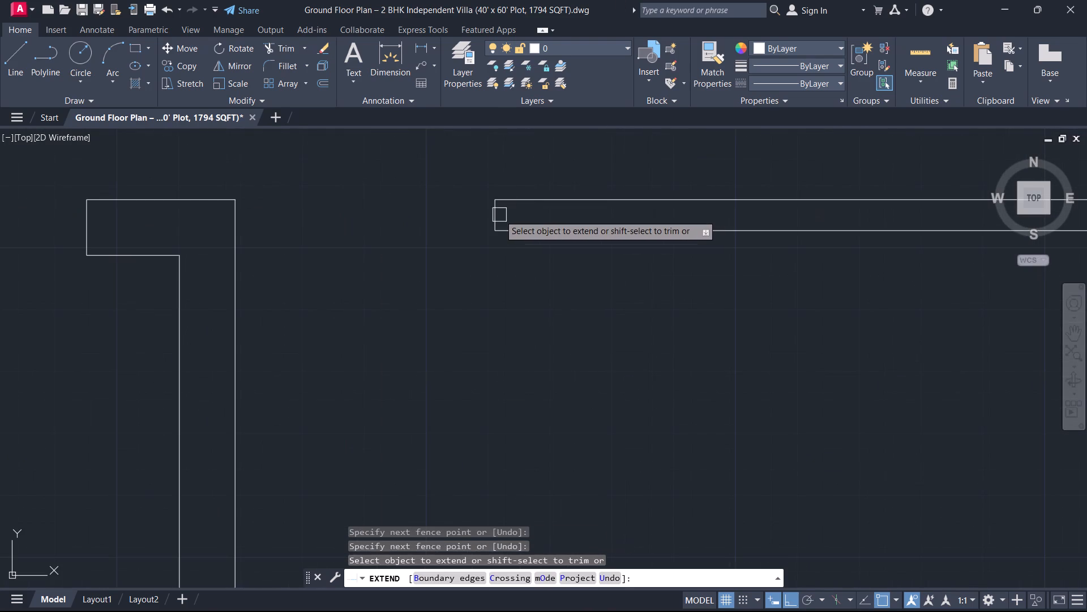
pyautogui.scroll(-2, 579, 220)
pyautogui.scroll(1, 507, 223)
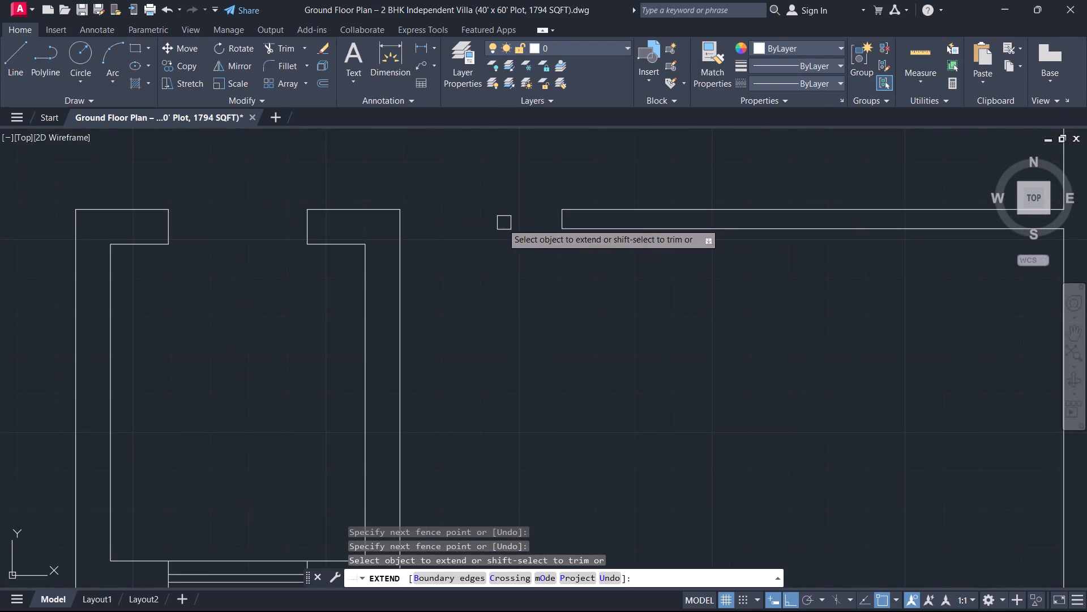
pyautogui.click(499, 224)
pyautogui.scroll(-2, 577, 217)
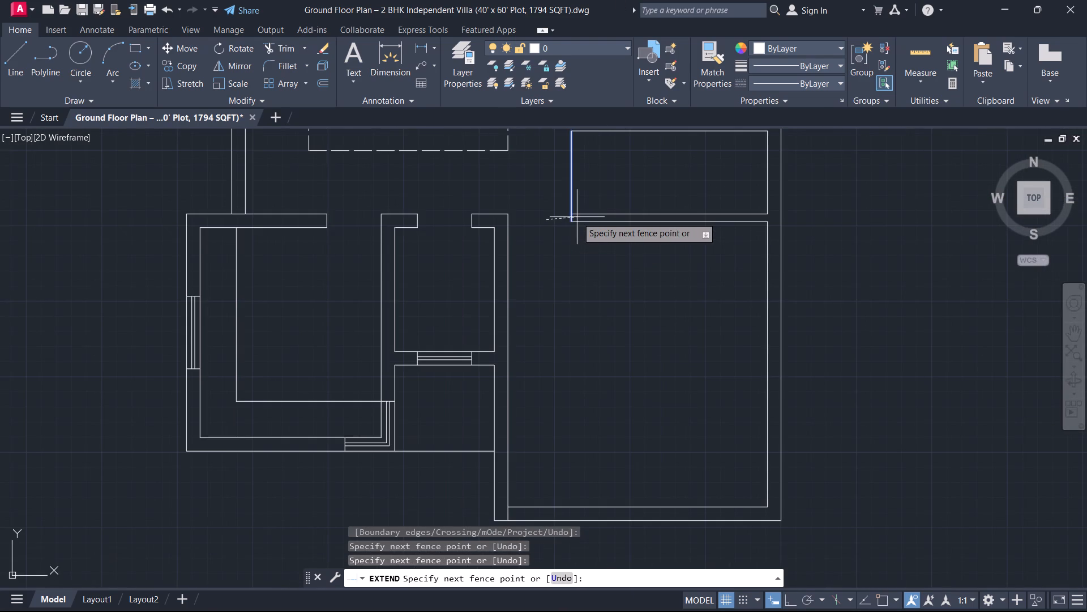
pyautogui.scroll(1, 548, 224)
pyautogui.click(548, 224)
pyautogui.scroll(2, 554, 199)
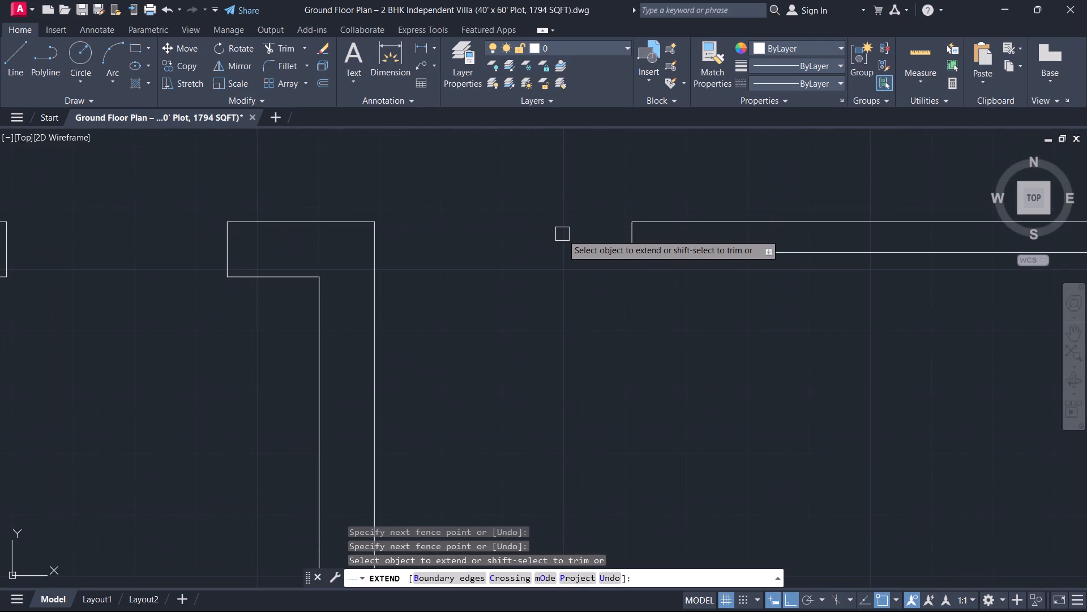
pyautogui.moveTo(564, 220); pyautogui.dragTo(571, 222)
pyautogui.scroll(-3, 645, 235)
pyautogui.moveTo(646, 235); pyautogui.dragTo(643, 234, button='middle')
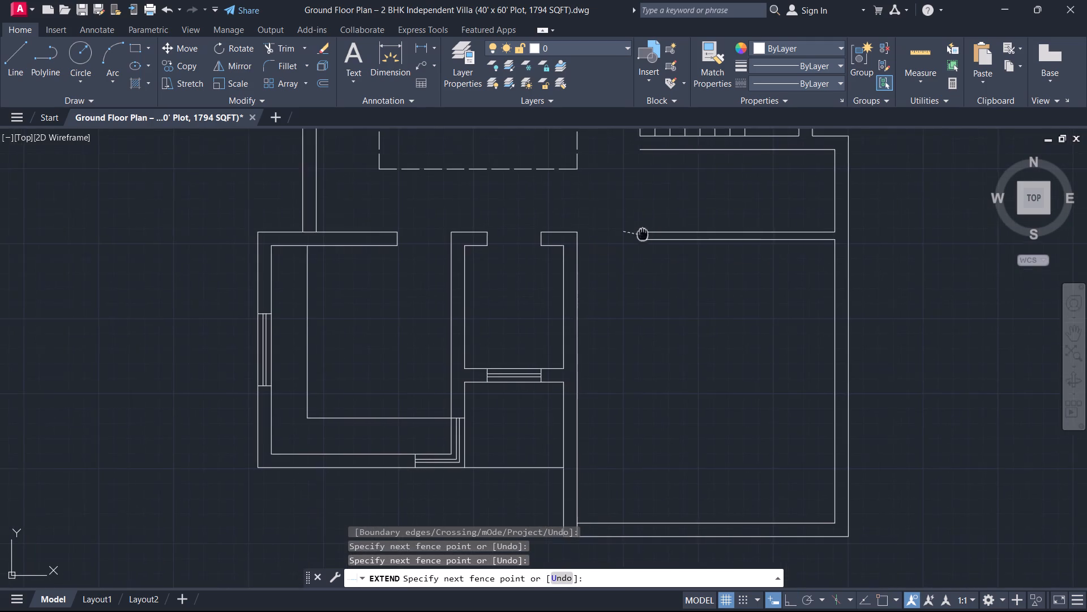
pyautogui.moveTo(643, 234); pyautogui.dragTo(416, 201, button='middle')
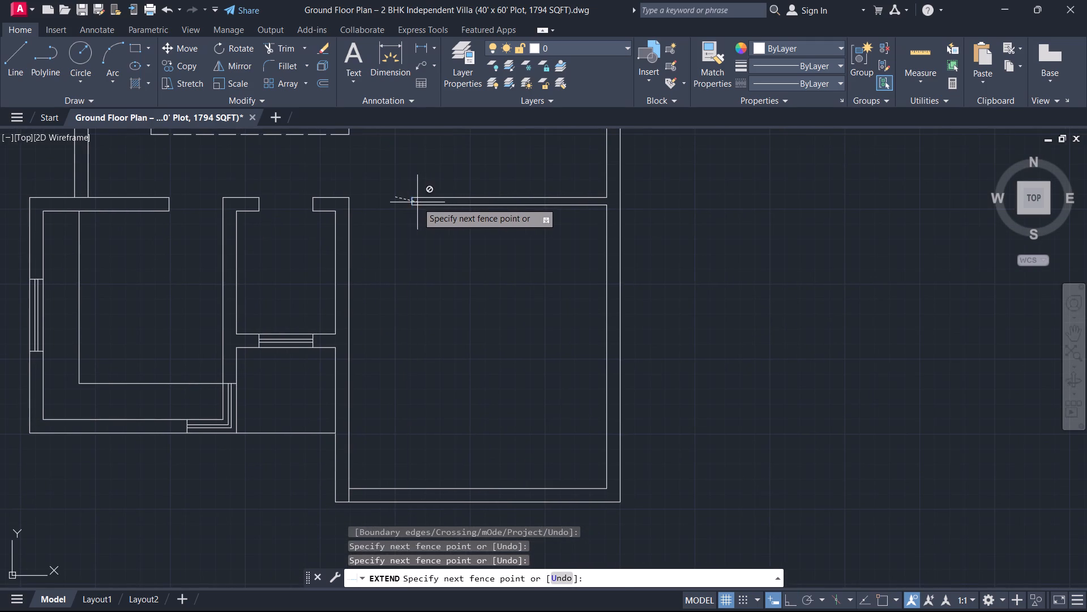
pyautogui.click(417, 202)
pyautogui.scroll(1, 410, 199)
pyautogui.click(380, 202)
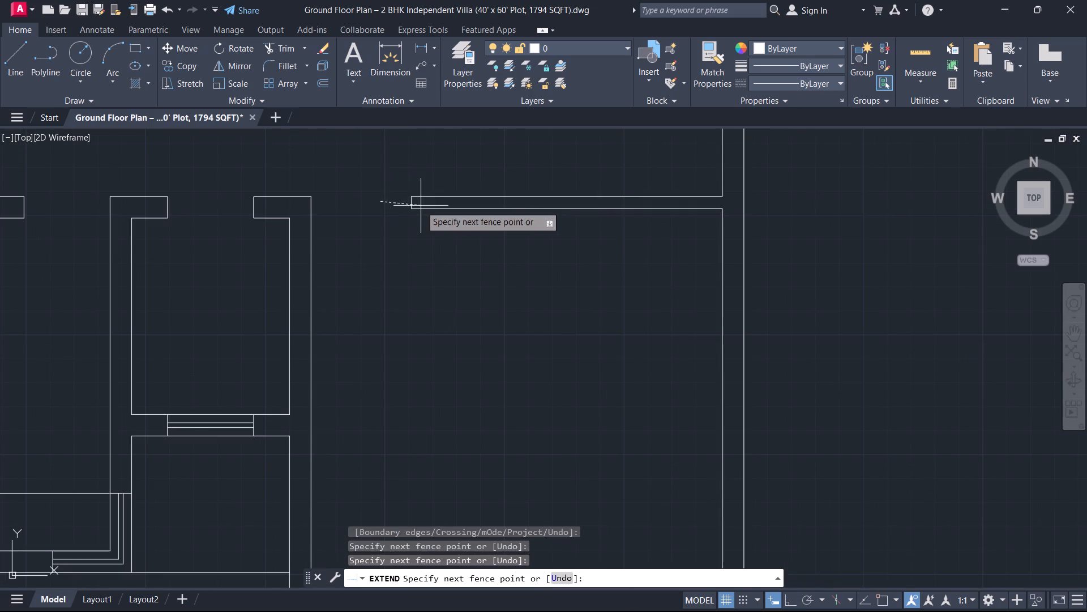
pyautogui.scroll(-1, 421, 205)
pyautogui.click(421, 205)
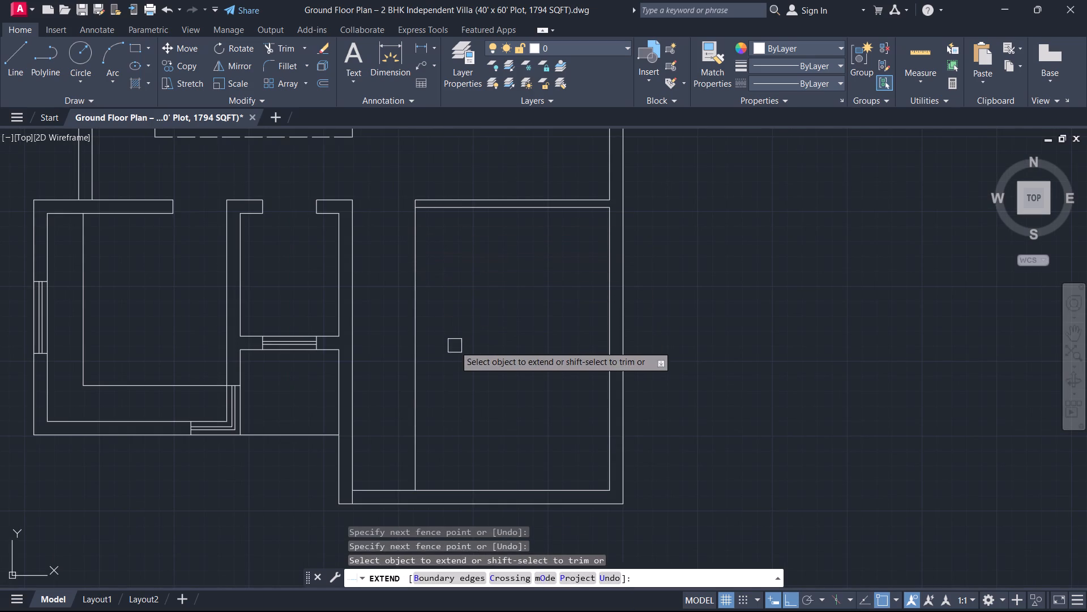
pyautogui.click(391, 346)
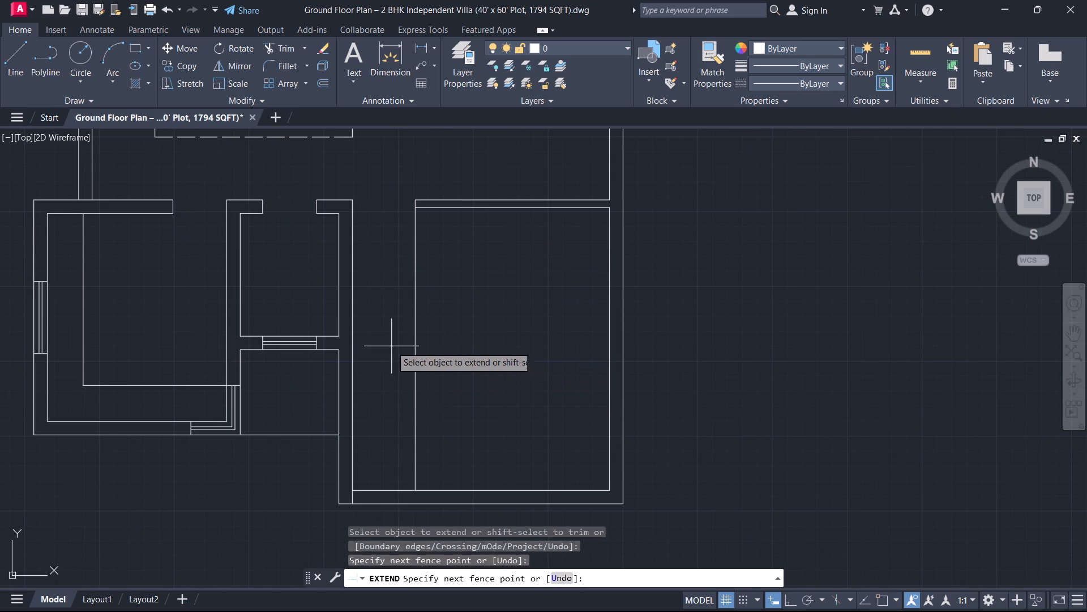
pyautogui.click(430, 384)
pyautogui.rightClick(420, 384)
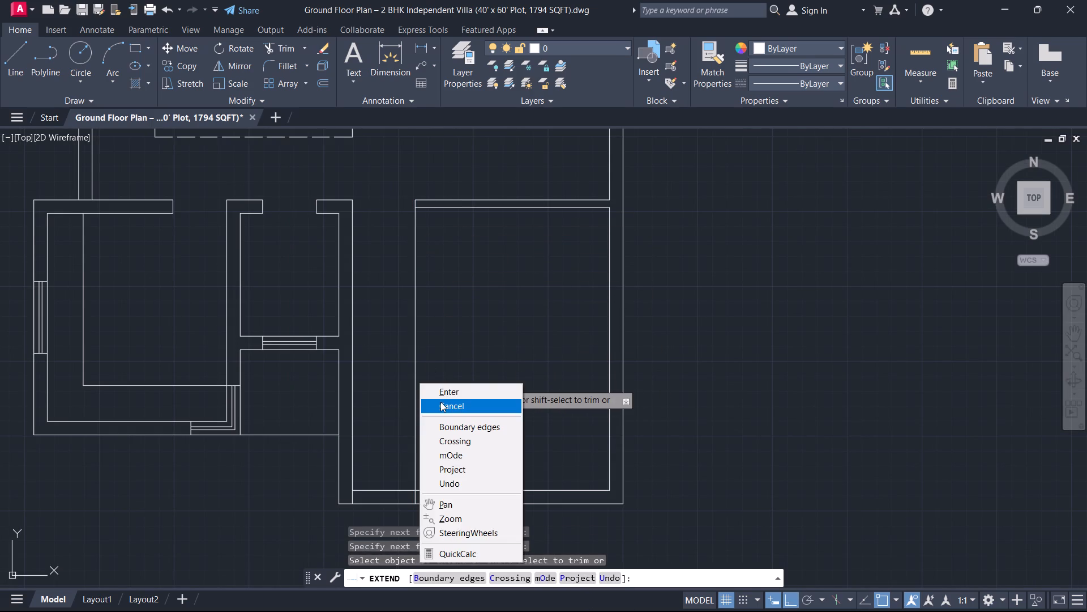
pyautogui.click(442, 402)
# Trim the extended line inside the room and both bottom wall lines beside it to open a gap next to the room's left wall.
pyautogui.rightClick(387, 403)
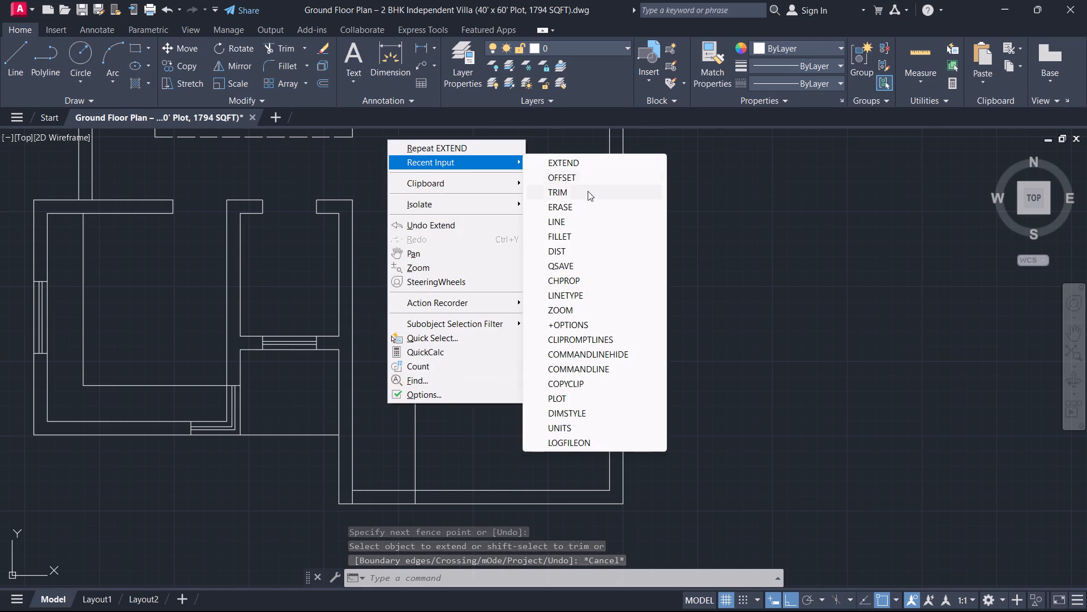
pyautogui.click(588, 192)
pyautogui.moveTo(445, 407); pyautogui.dragTo(404, 499)
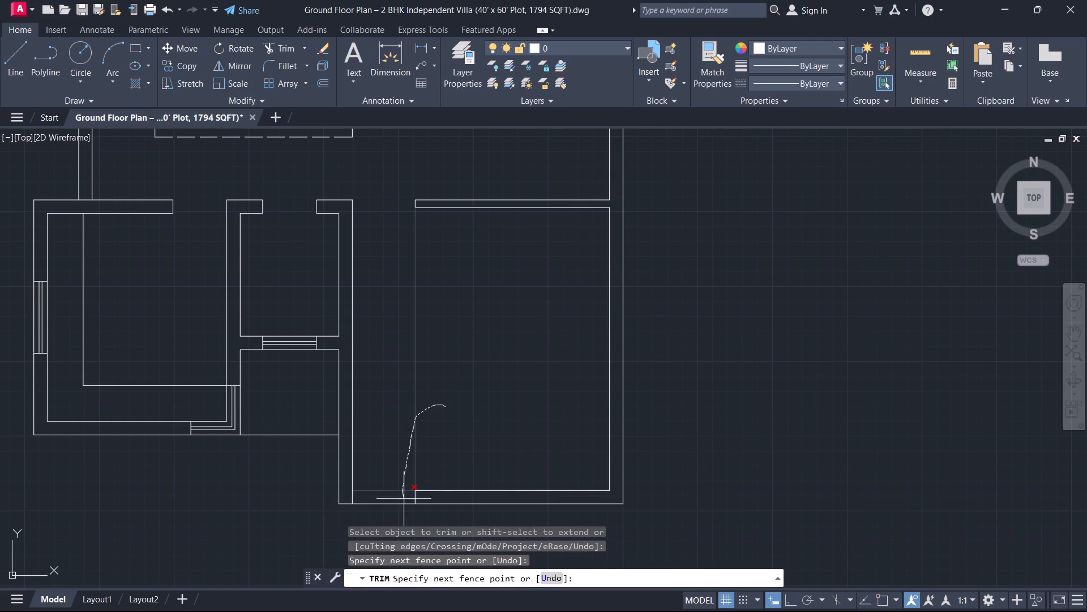
pyautogui.moveTo(404, 499); pyautogui.dragTo(406, 518)
pyautogui.moveTo(406, 518); pyautogui.dragTo(406, 518)
pyautogui.scroll(-1, 446, 415)
pyautogui.moveTo(446, 401); pyautogui.dragTo(446, 403, button='middle')
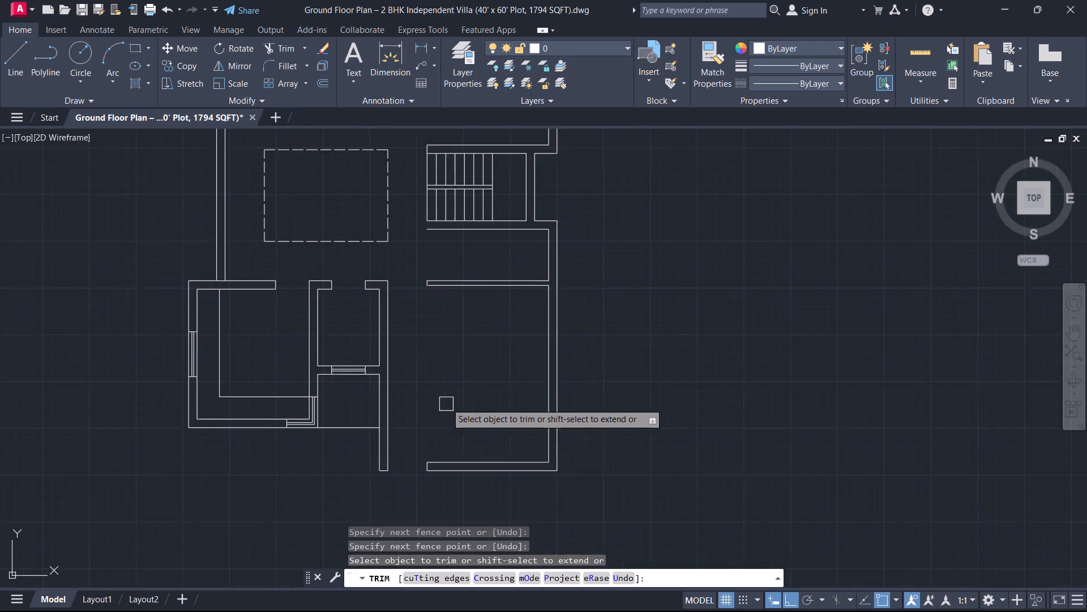
pyautogui.moveTo(446, 403); pyautogui.dragTo(474, 377, button='middle')
pyautogui.press('`')
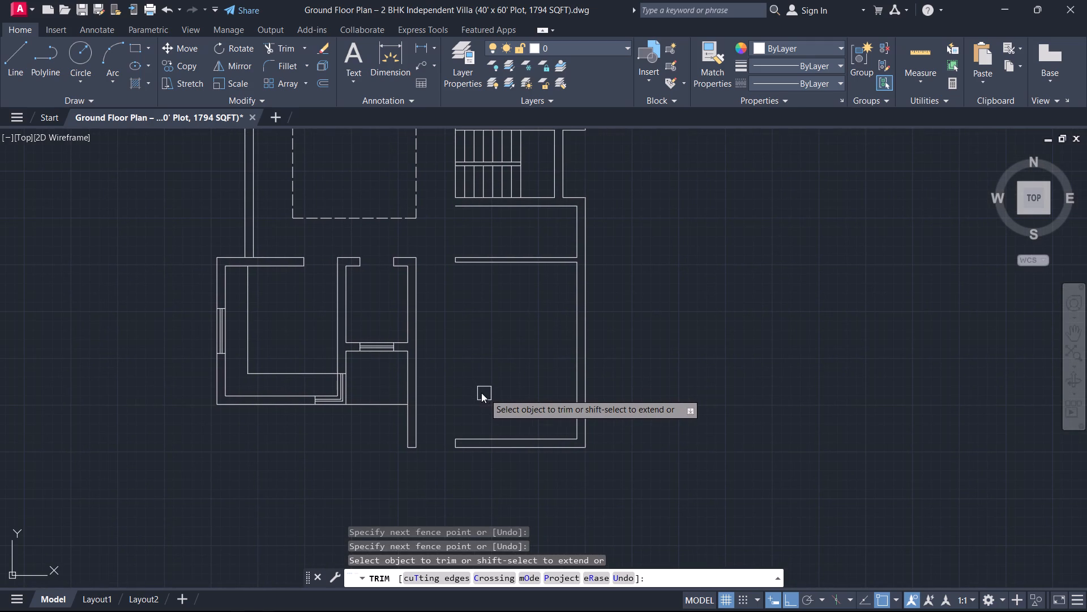
pyautogui.press('Escape')
# Draw a vertical line through the remaining bottom wall at its inner line's midpoint and trim the excess below the wall.
pyautogui.write('l')
pyautogui.press('space')
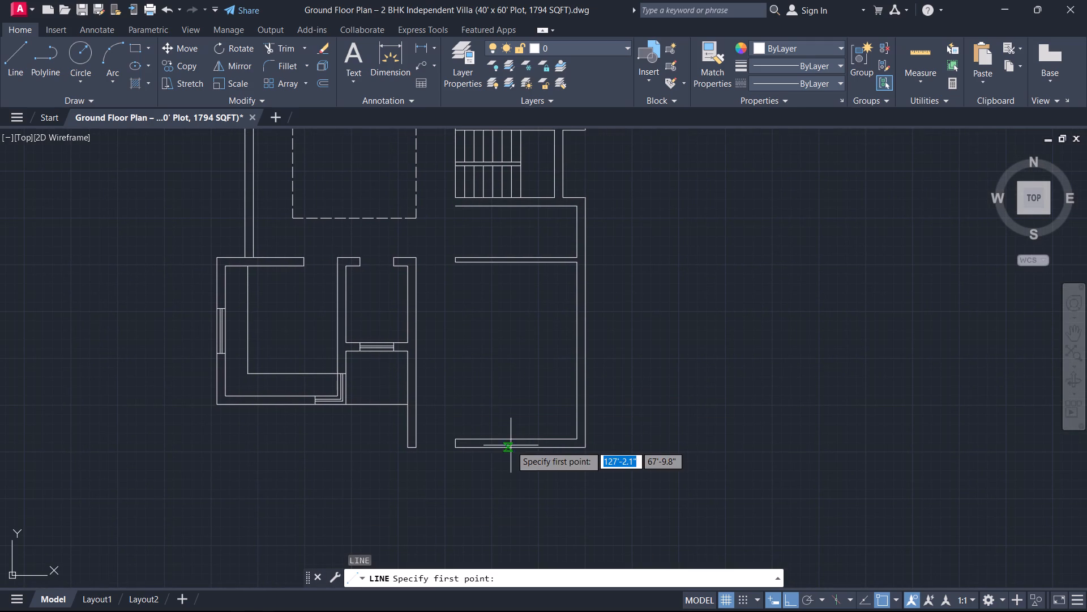
pyautogui.scroll(1, 511, 436)
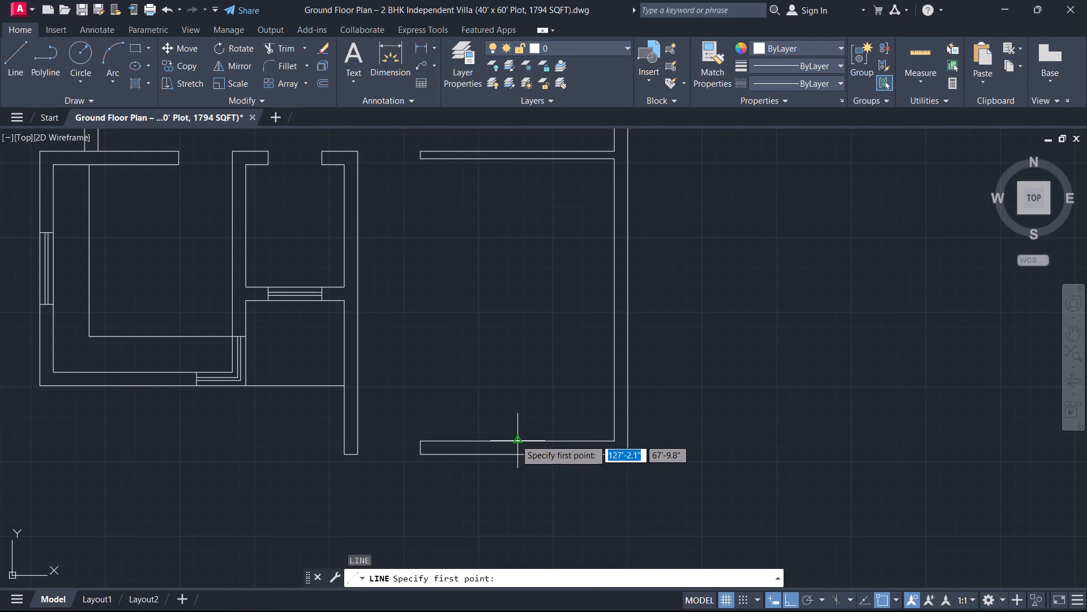
pyautogui.click(517, 440)
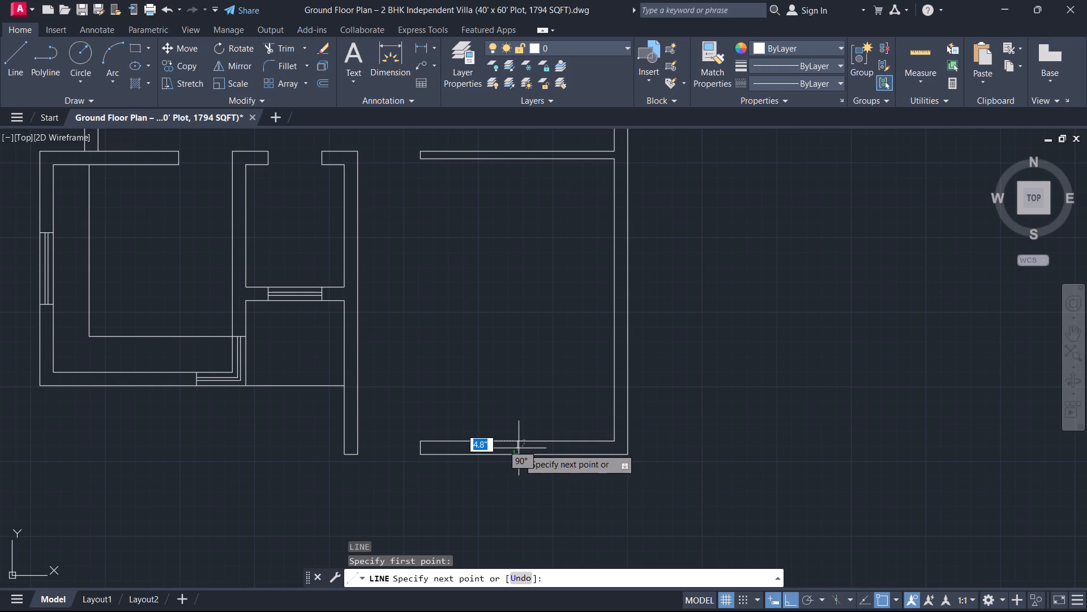
pyautogui.click(510, 482)
pyautogui.press('Escape')
pyautogui.write('tr')
pyautogui.press('space')
pyautogui.click(506, 473)
pyautogui.click(526, 474)
pyautogui.press('Escape')
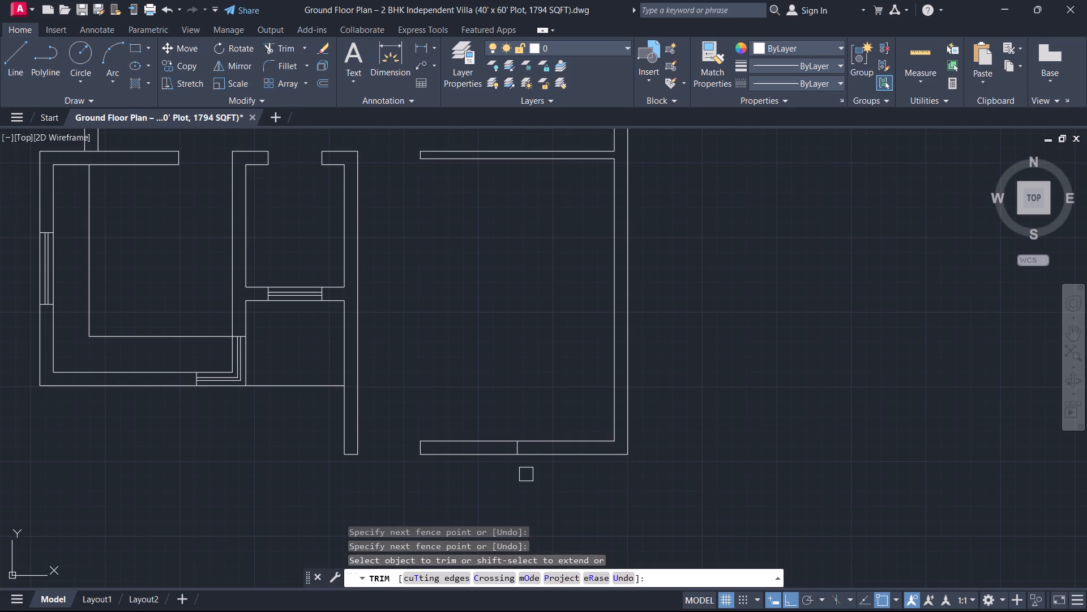
# Offset the vertical centre line in the bottom wall 2' to each side to mark the window ends.
pyautogui.write('o')
pyautogui.press('space')
pyautogui.press('0')
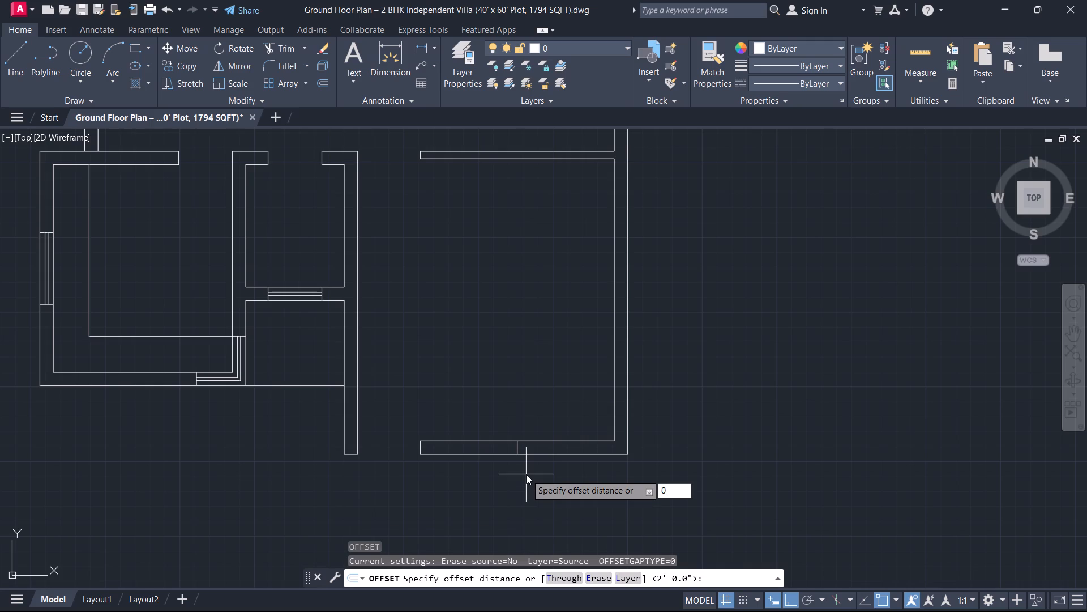
pyautogui.press('BackSpace')
pyautogui.write("2'")
pyautogui.press('Return')
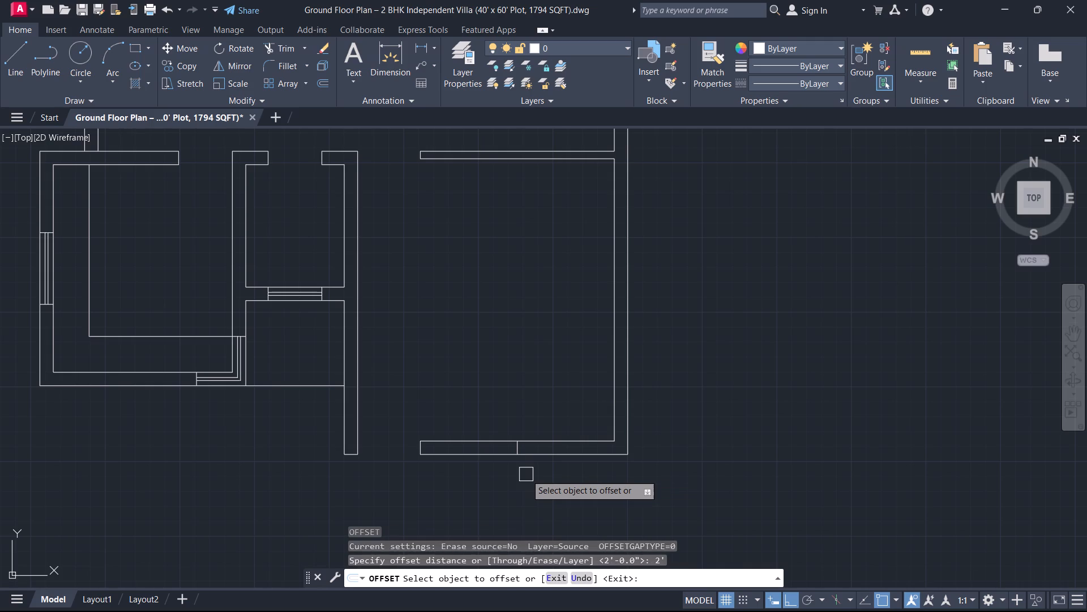
pyautogui.scroll(1, 526, 474)
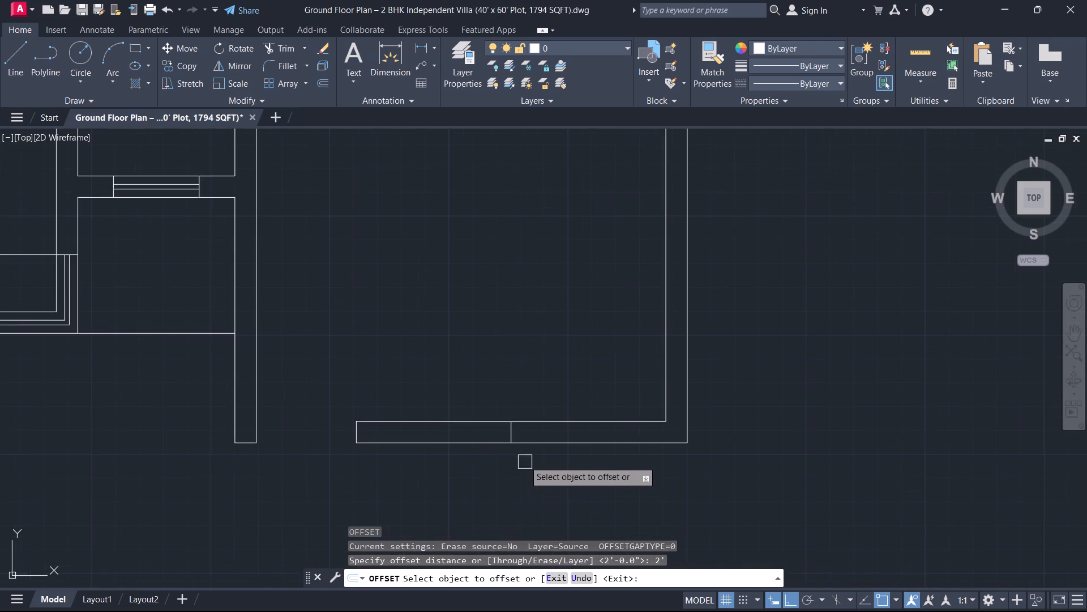
pyautogui.scroll(2, 515, 453)
pyautogui.click(502, 405)
pyautogui.click(427, 407)
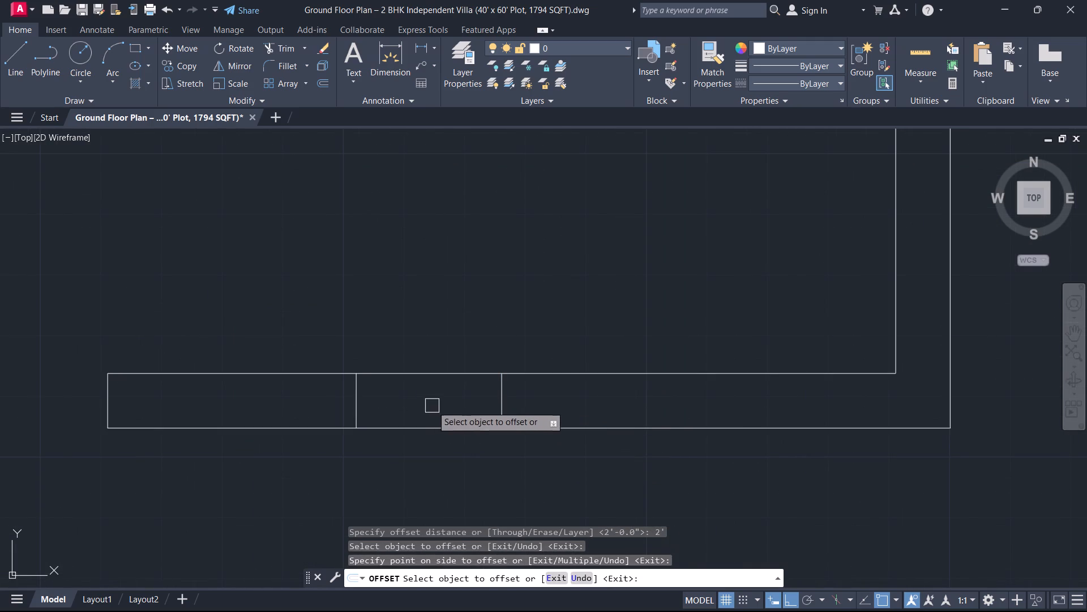
pyautogui.click(502, 407)
pyautogui.click(553, 407)
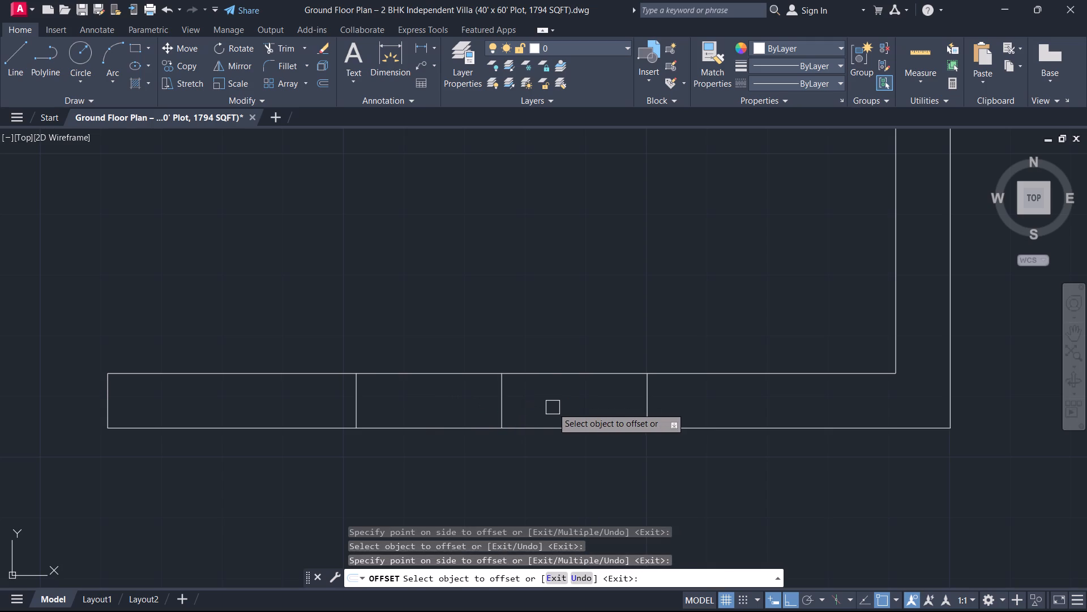
pyautogui.press('Escape')
# Erase the original vertical centre line between the two window end lines in the bottom wall.
pyautogui.moveTo(550, 407); pyautogui.dragTo(545, 406)
pyautogui.click(418, 396)
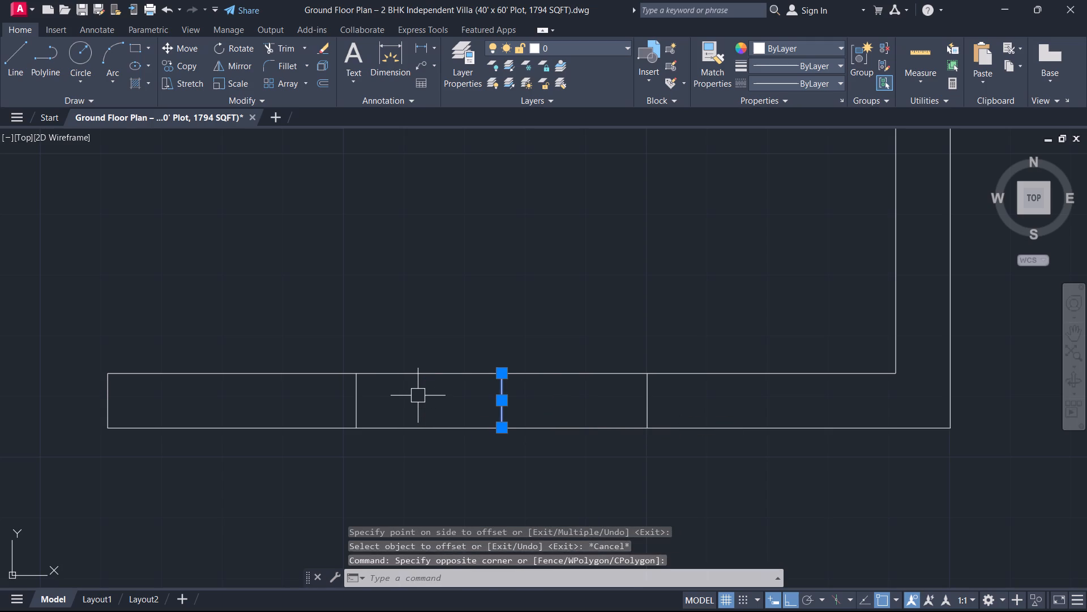
pyautogui.press('Delete')
# Draw a horizontal line joining the midpoints of the two window end lines in the bottom wall.
pyautogui.write('l')
pyautogui.press('space')
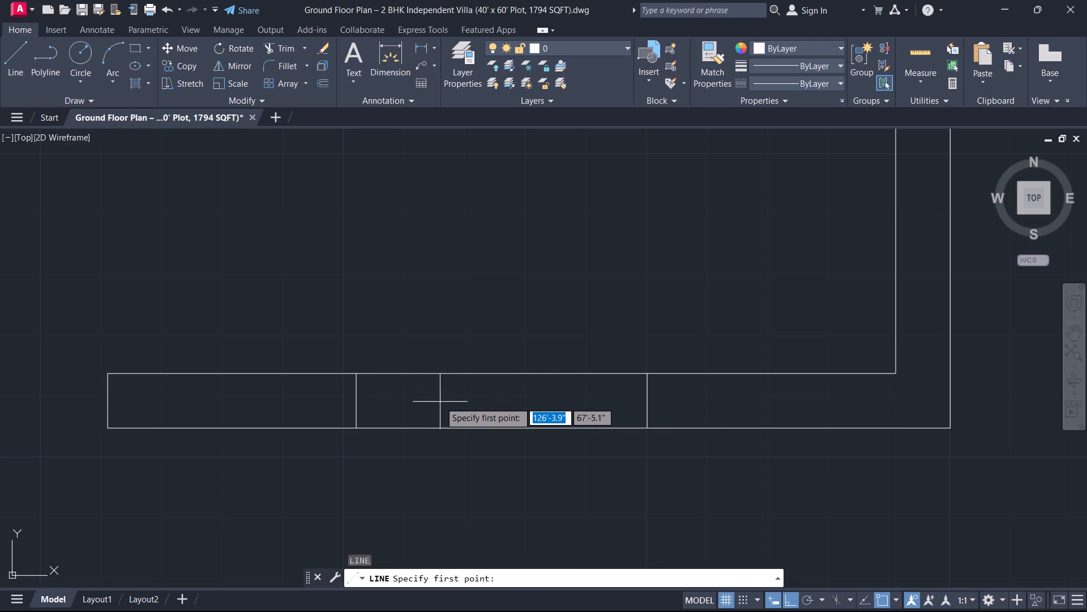
pyautogui.click(362, 406)
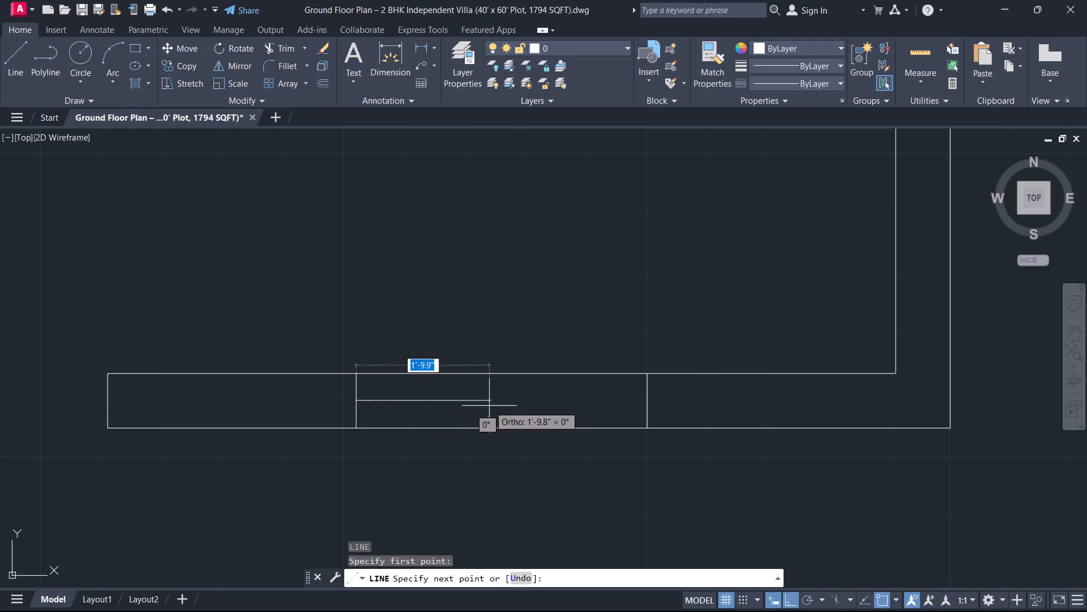
pyautogui.click(646, 402)
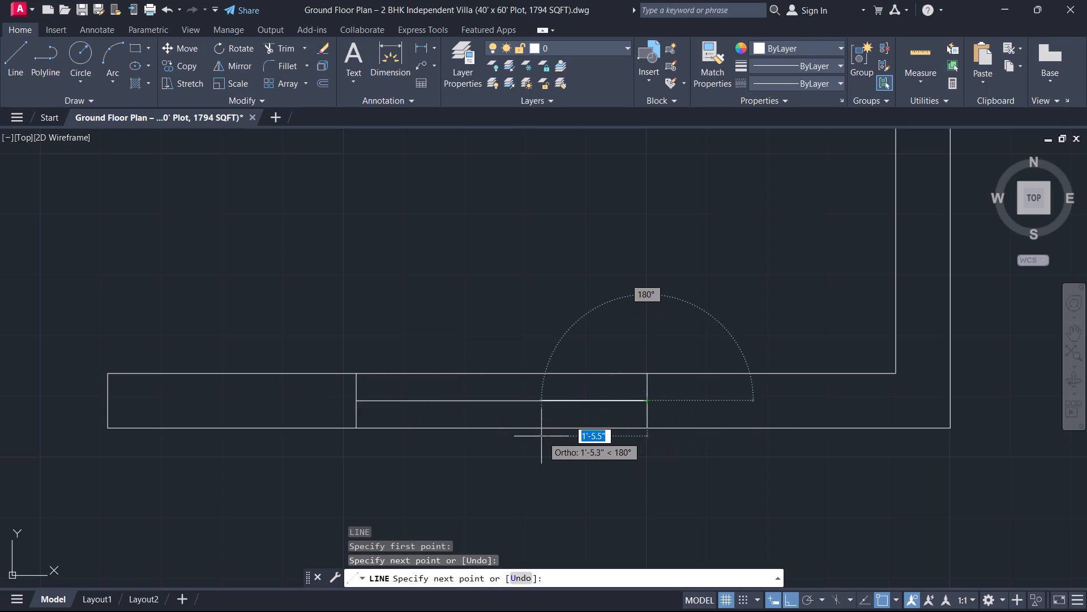
pyautogui.press('Escape')
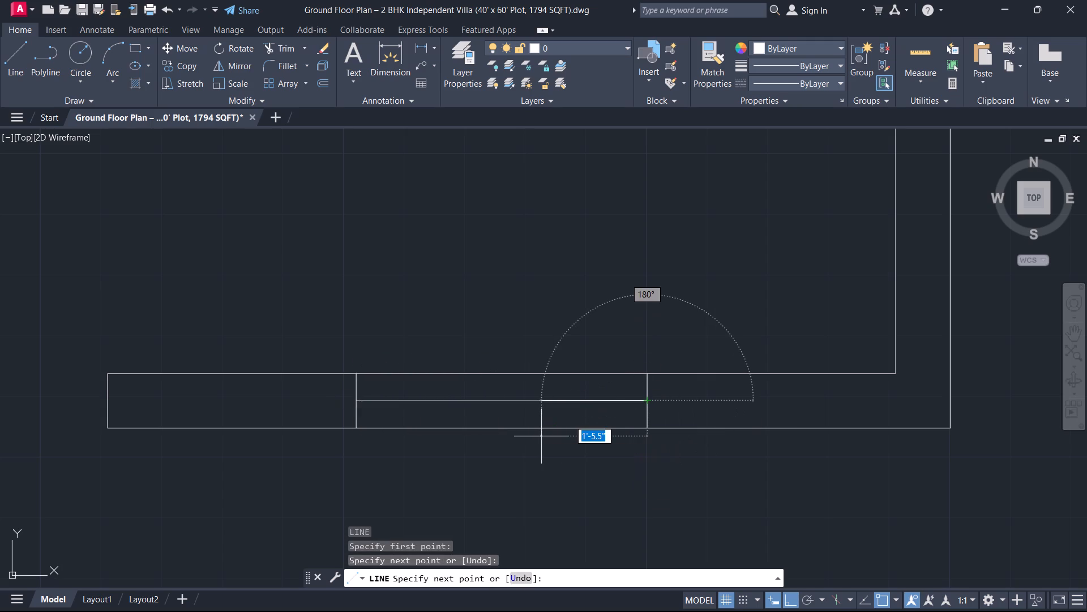
# Offset the horizontal centre line of the bottom wall window 1" to each side.
pyautogui.write('o')
pyautogui.press('space')
pyautogui.press('1')
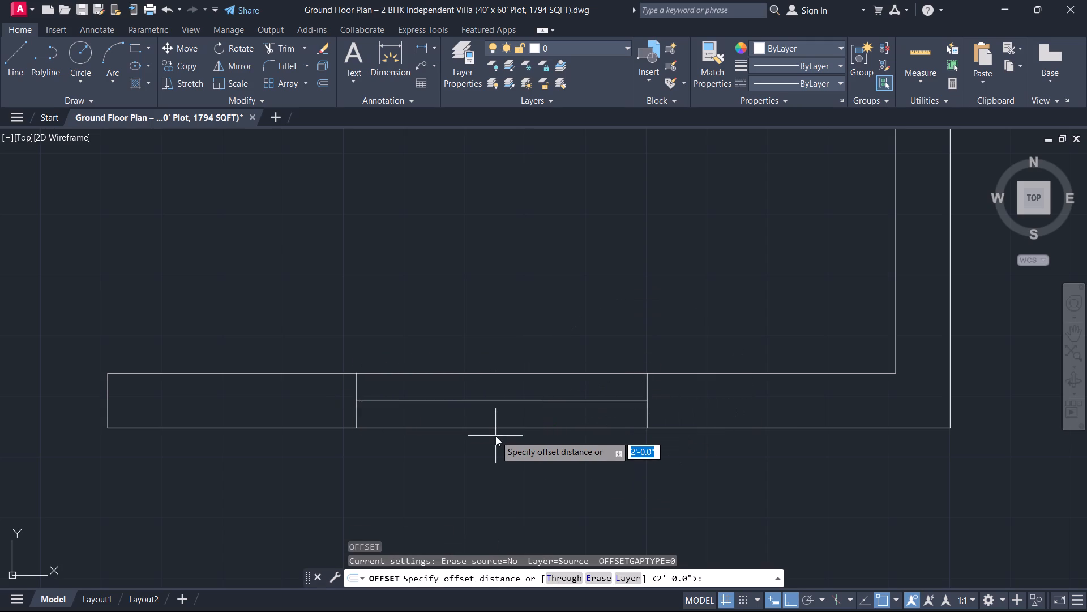
pyautogui.press('Return')
pyautogui.scroll(2, 495, 436)
pyautogui.click(496, 373)
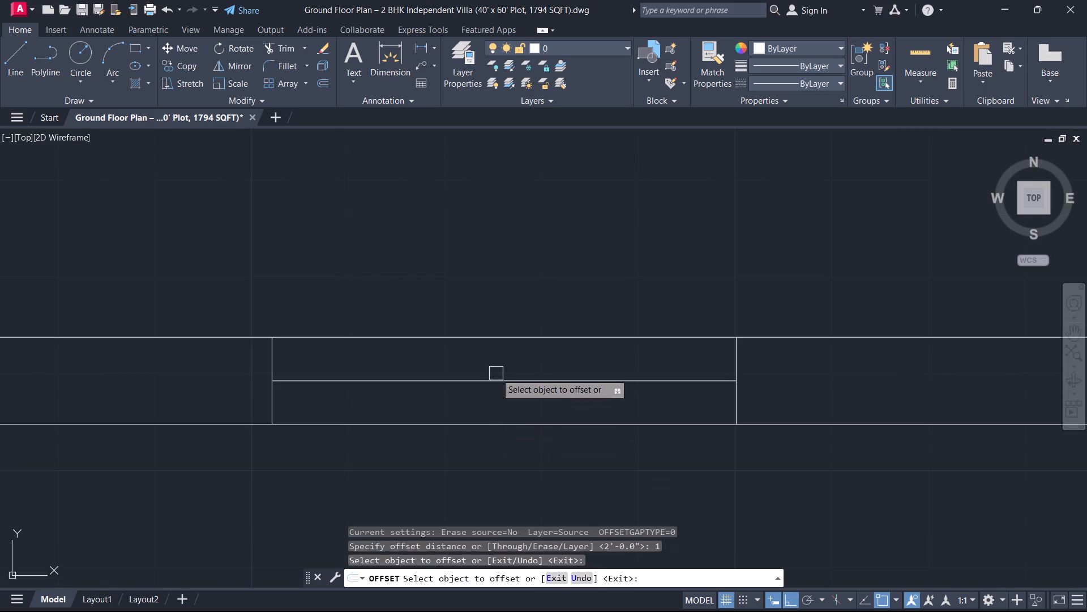
pyautogui.click(496, 383)
pyautogui.click(494, 362)
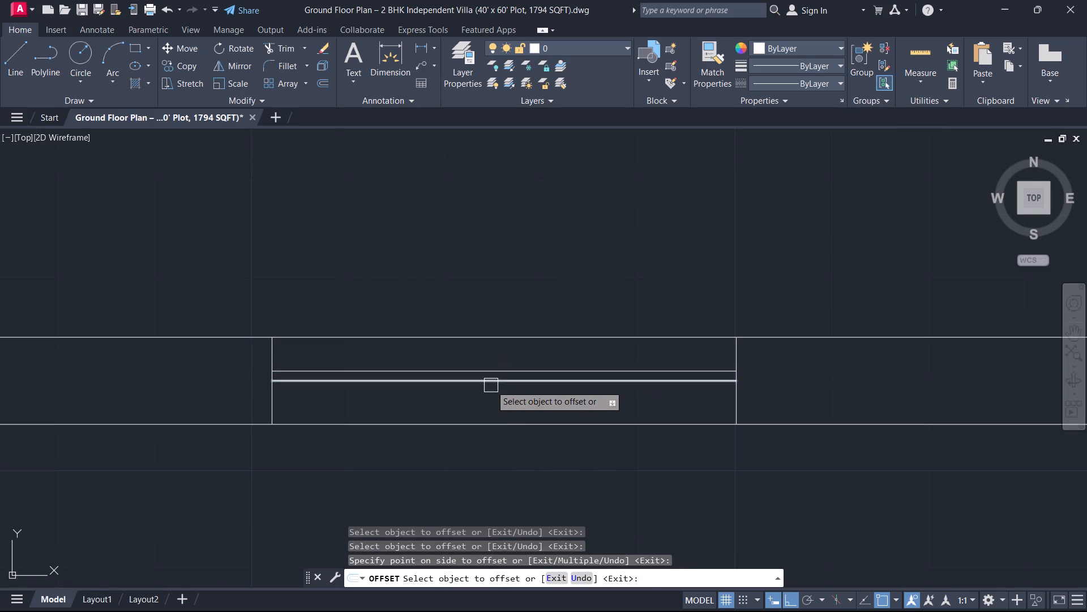
pyautogui.click(491, 385)
pyautogui.click(489, 413)
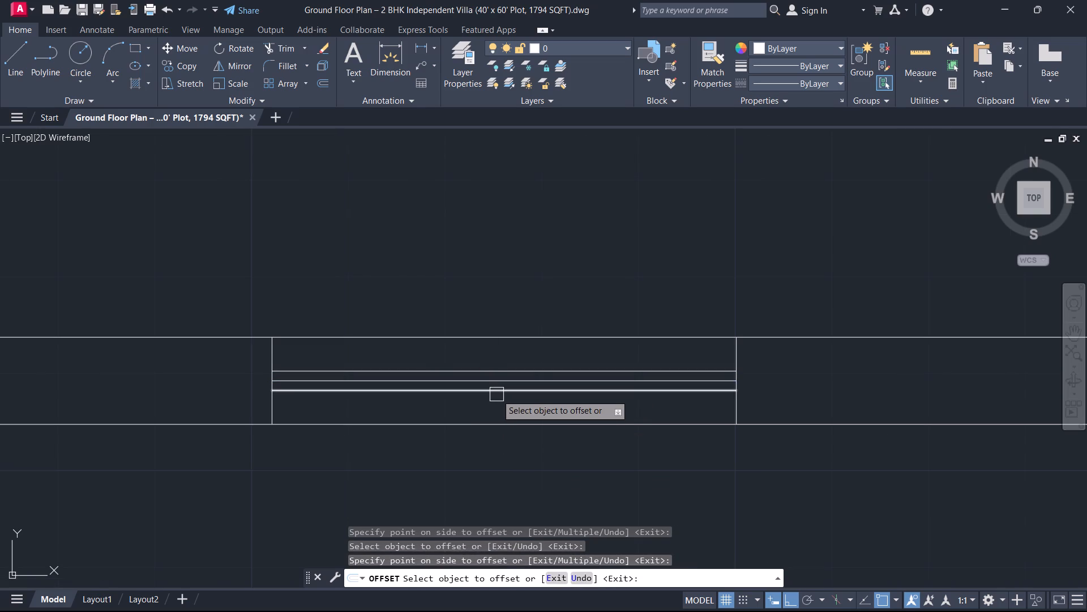
pyautogui.press('Escape')
# Erase the original centre line between the two offset window lines.
pyautogui.scroll(2, 499, 393)
pyautogui.click(510, 377)
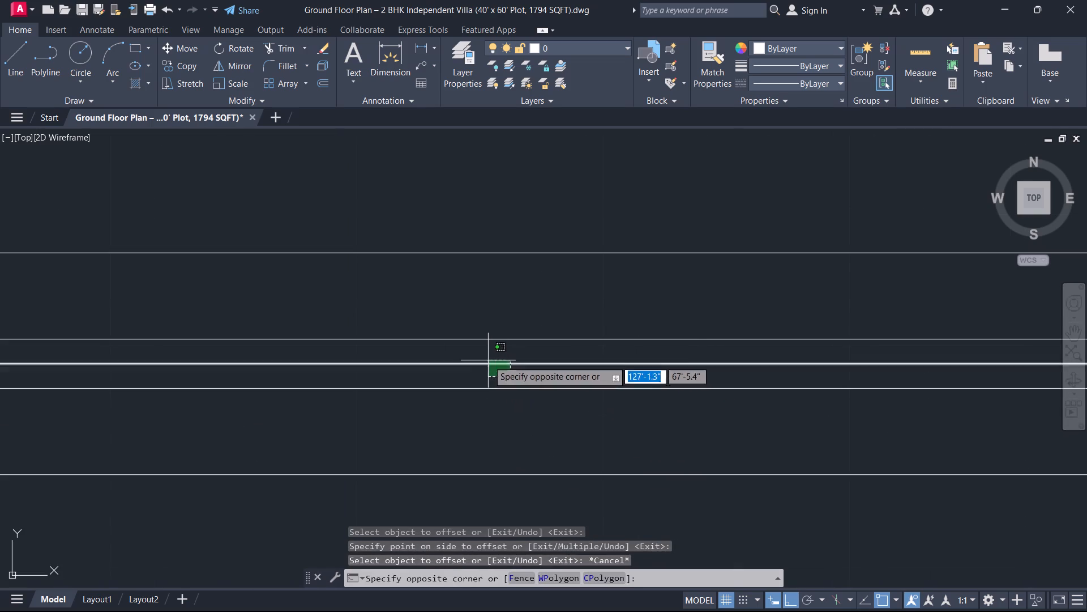
pyautogui.click(488, 360)
pyautogui.press('Delete')
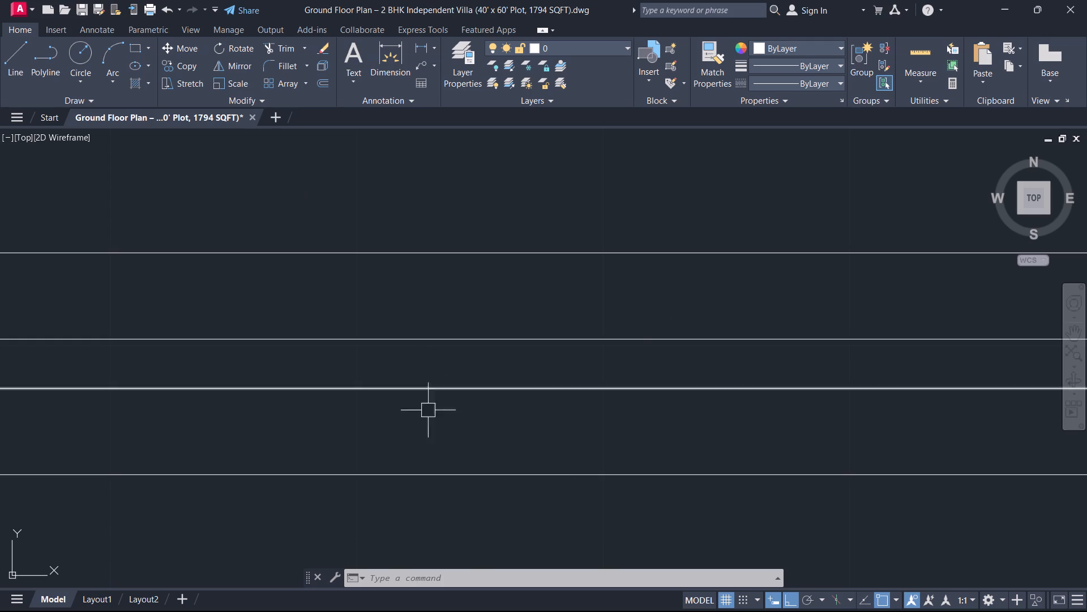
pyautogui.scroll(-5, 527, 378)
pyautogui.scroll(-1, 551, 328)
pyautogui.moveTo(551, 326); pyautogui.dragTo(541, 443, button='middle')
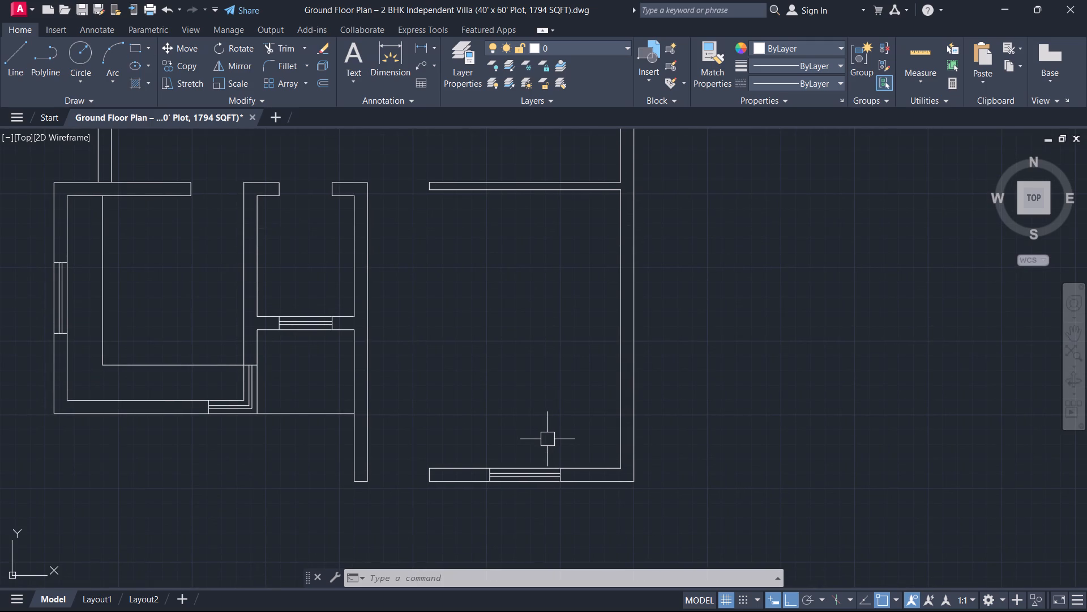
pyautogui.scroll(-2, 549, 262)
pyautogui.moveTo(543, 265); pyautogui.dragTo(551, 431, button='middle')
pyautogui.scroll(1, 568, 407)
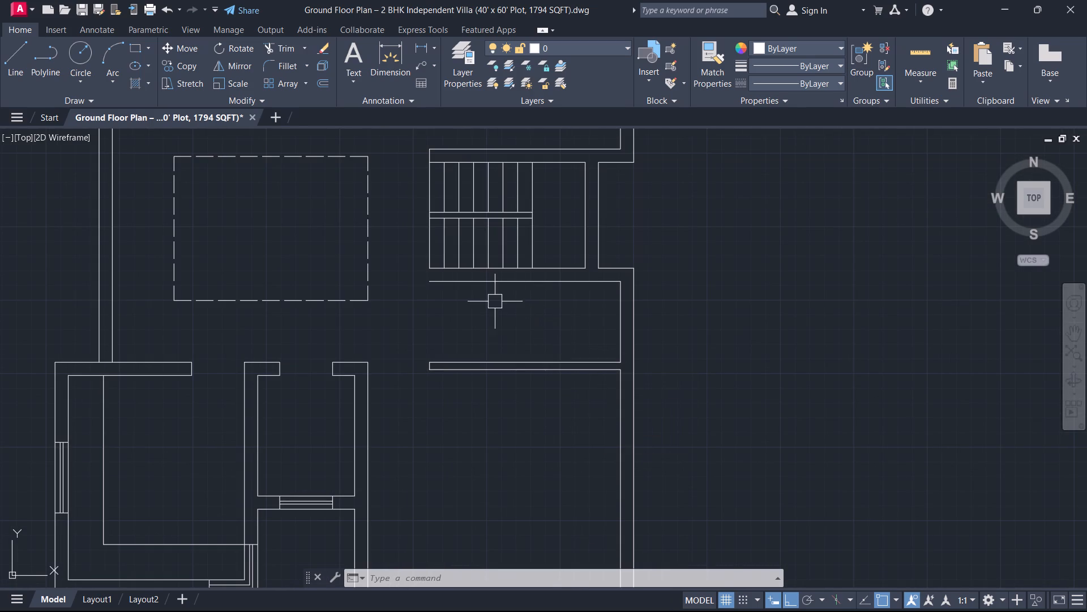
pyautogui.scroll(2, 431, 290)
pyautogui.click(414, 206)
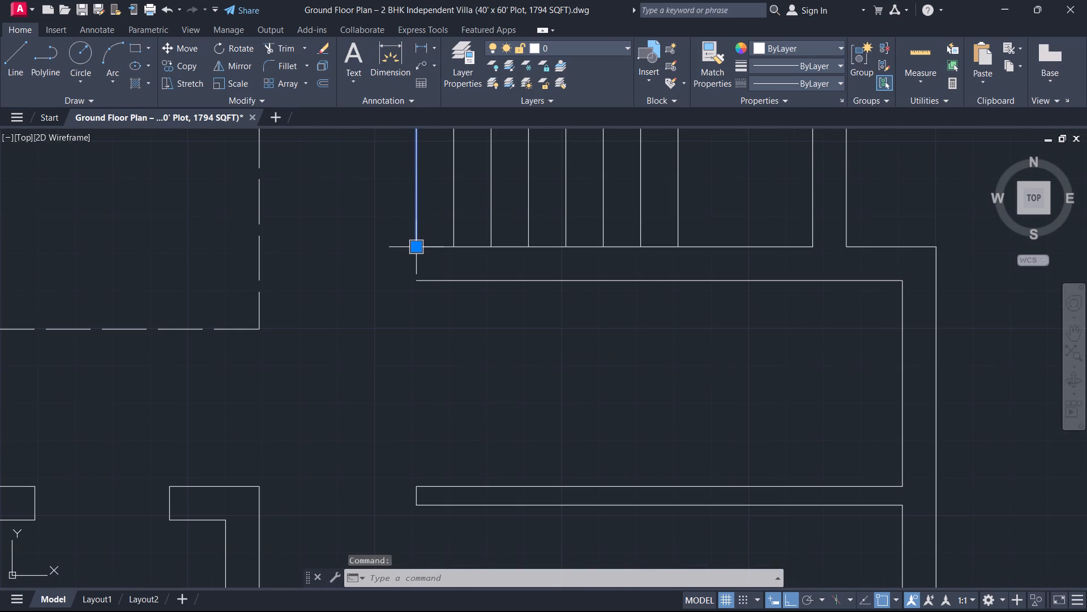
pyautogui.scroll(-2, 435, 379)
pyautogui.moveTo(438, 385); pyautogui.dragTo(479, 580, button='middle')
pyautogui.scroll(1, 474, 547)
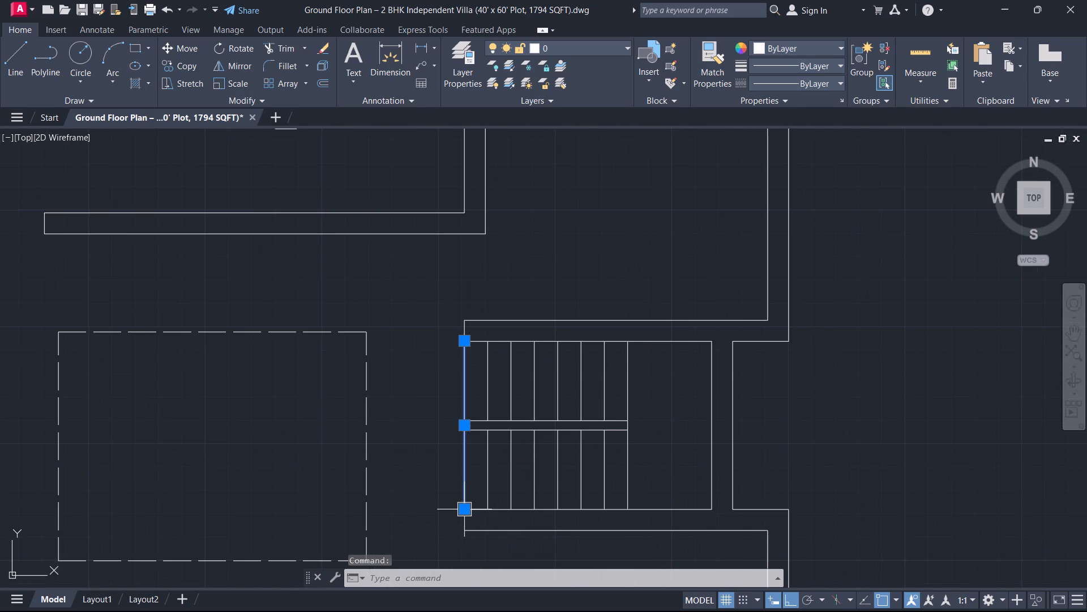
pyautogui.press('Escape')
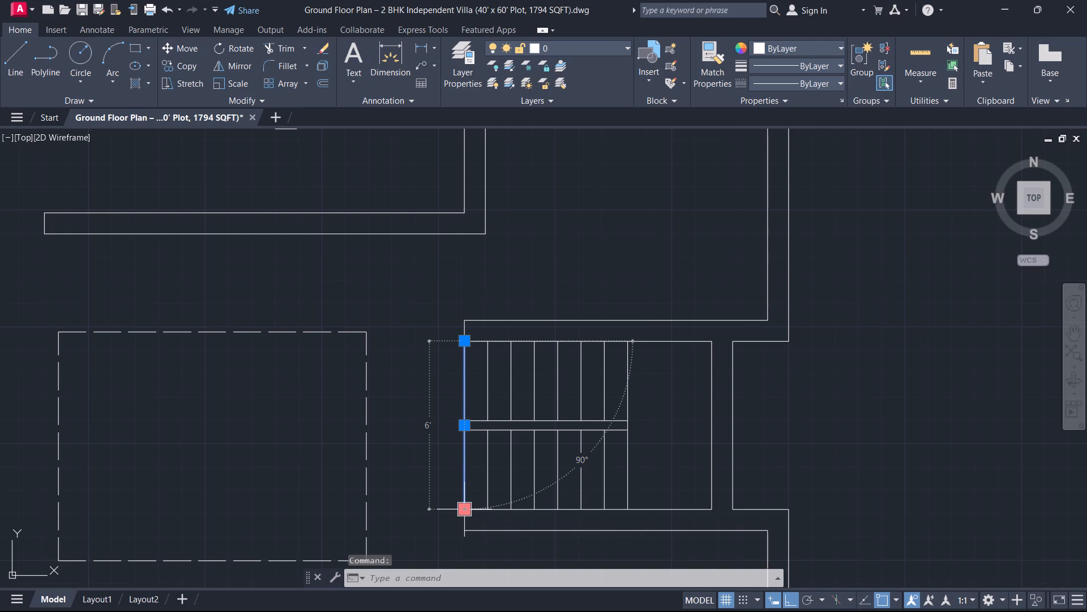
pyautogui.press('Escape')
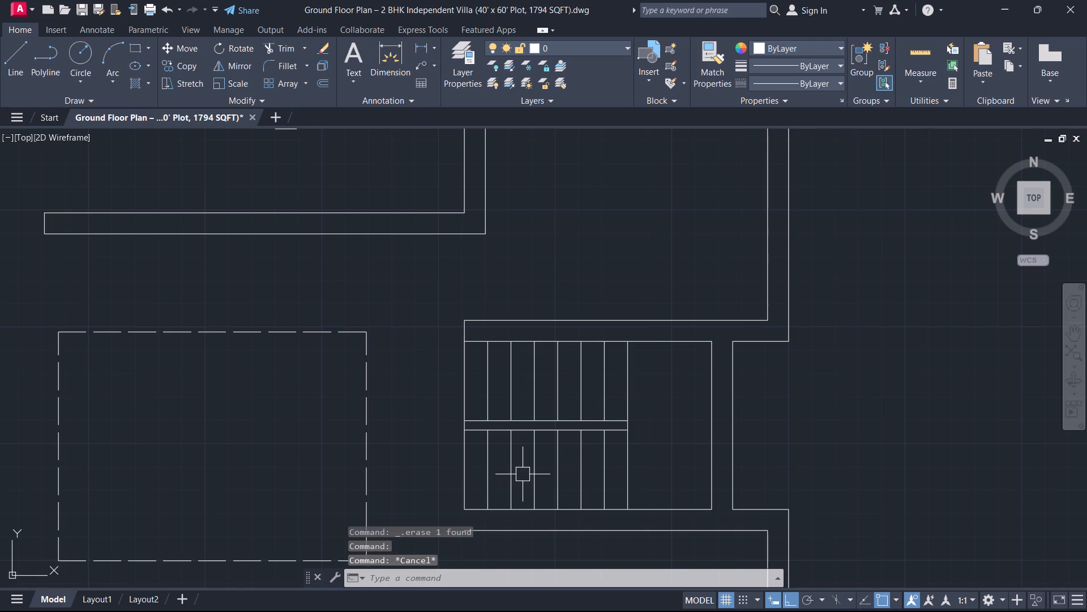
# Draw the stair direction line from the first upper tread line's midpoint horizontally onto the landing, turning down about 3'-8".
pyautogui.write('l')
pyautogui.press('space')
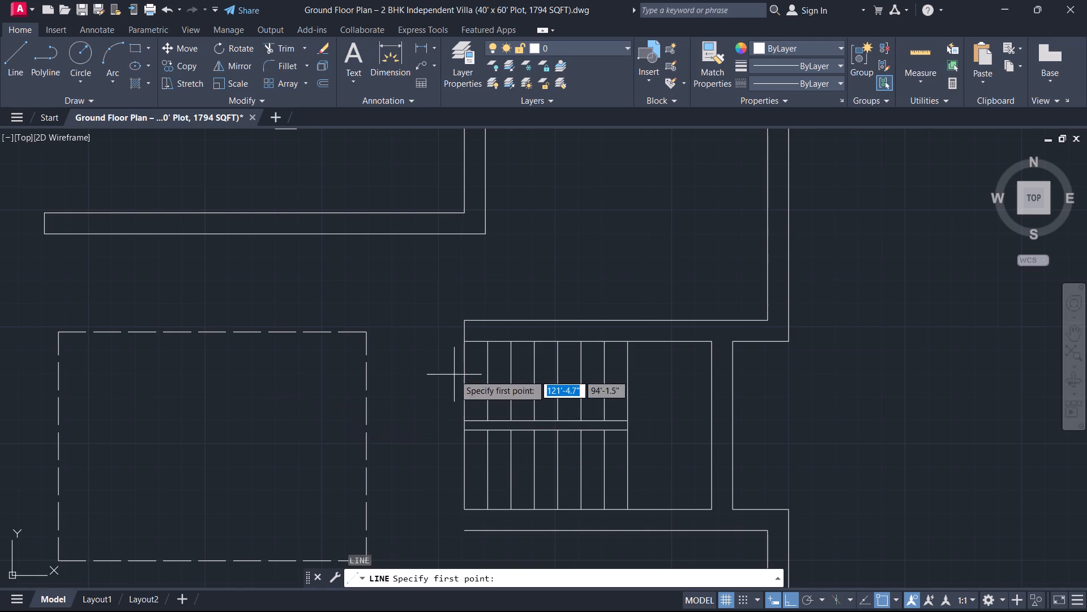
pyautogui.click(486, 380)
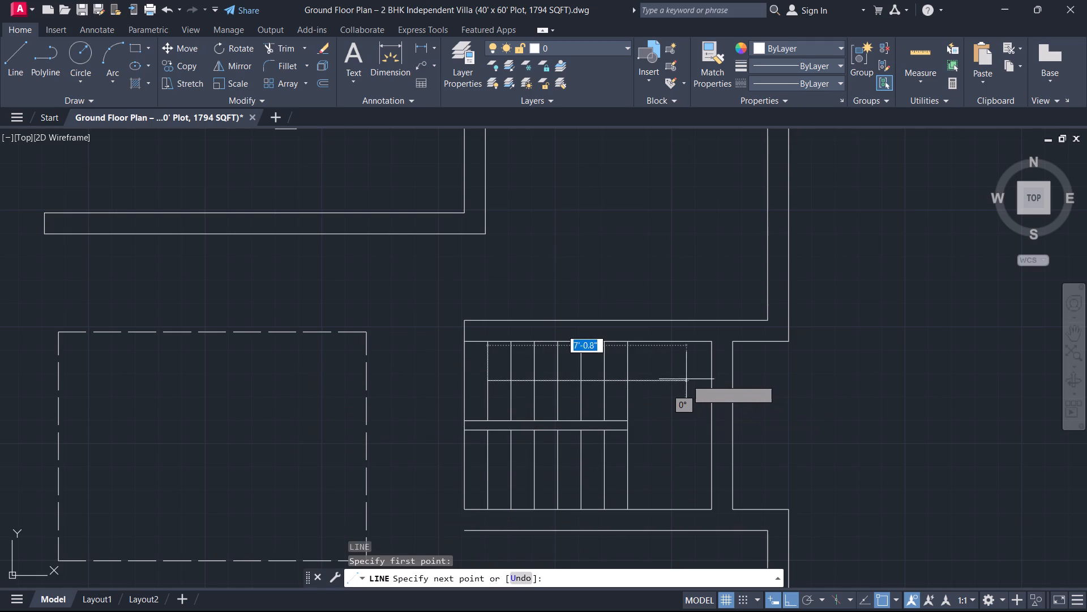
pyautogui.click(670, 381)
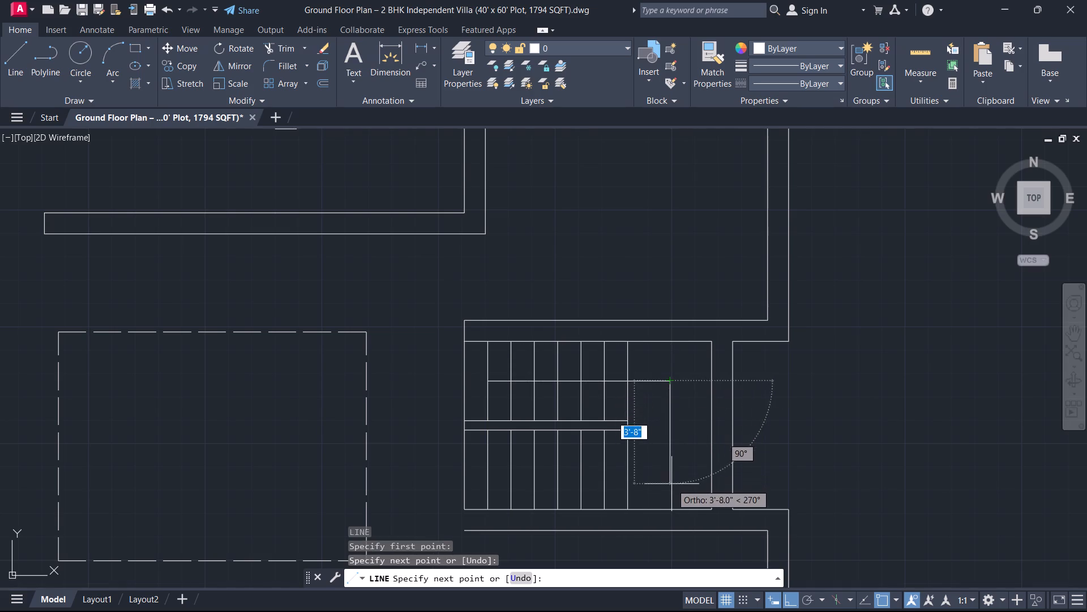
pyautogui.click(671, 484)
pyautogui.press('space')
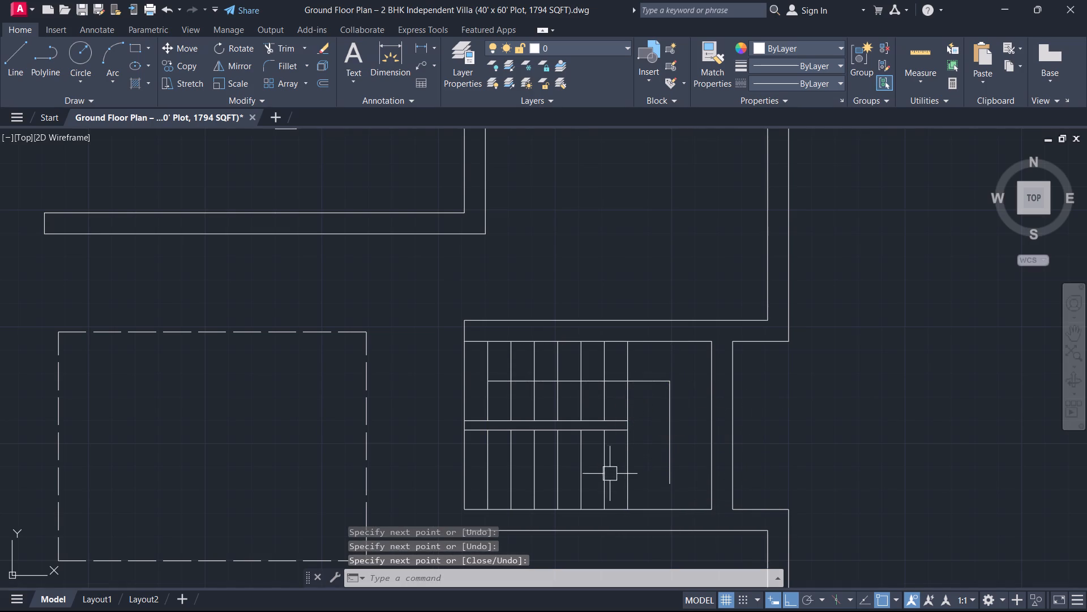
# Draw a horizontal line from the midpoint of the lower flight's second-to-last tread line to the vertical direction line on the landing.
pyautogui.press('space')
pyautogui.click(601, 472)
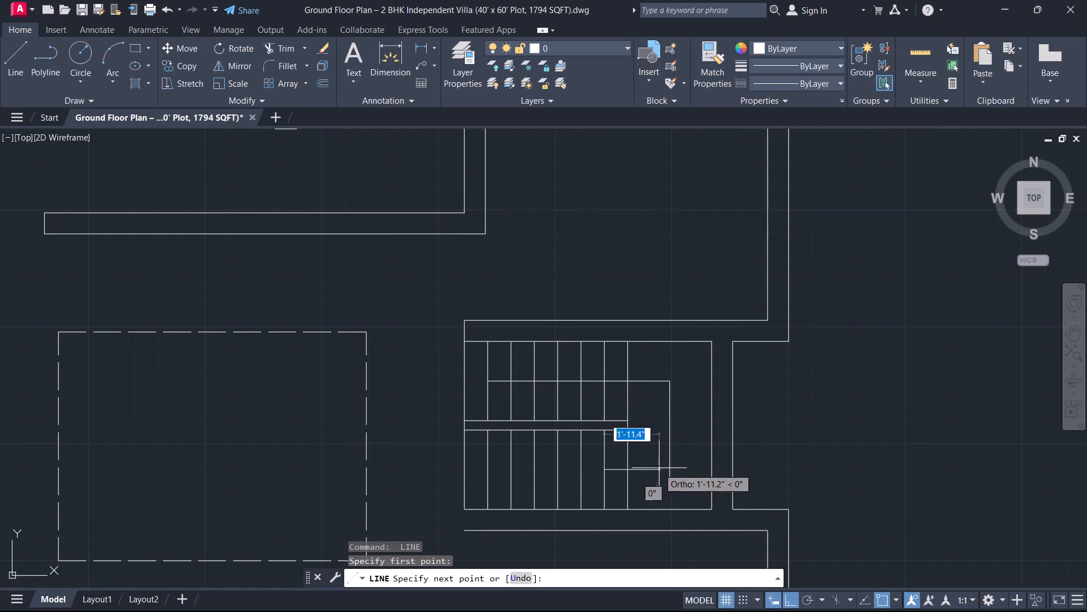
pyautogui.click(671, 469)
pyautogui.press('space')
# Fillet the lower horizontal and vertical direction lines into a sharp corner on the landing.
pyautogui.scroll(2, 657, 478)
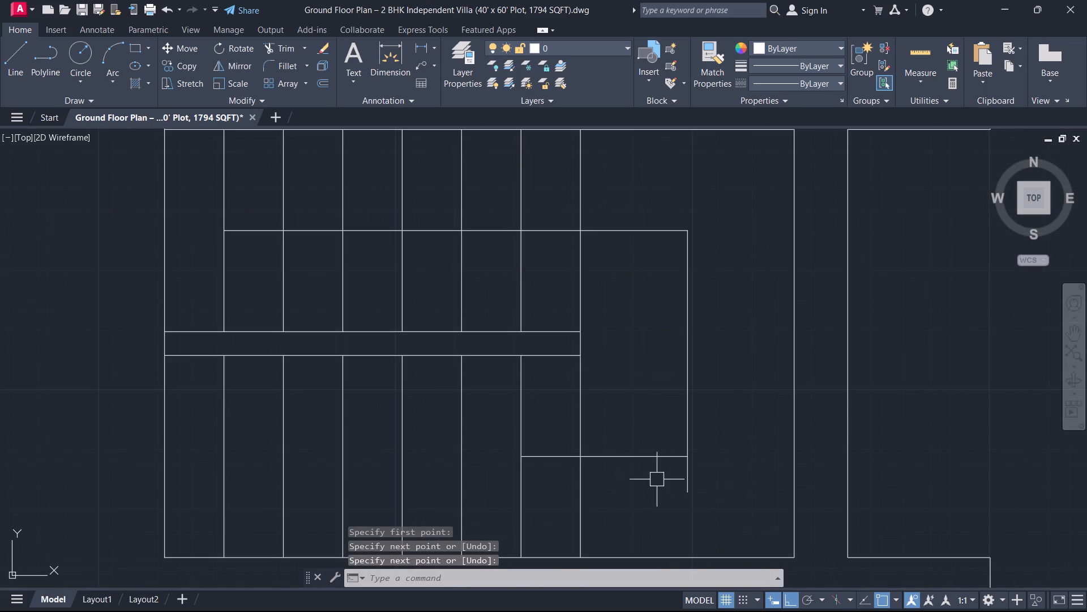
pyautogui.write('f')
pyautogui.press('space')
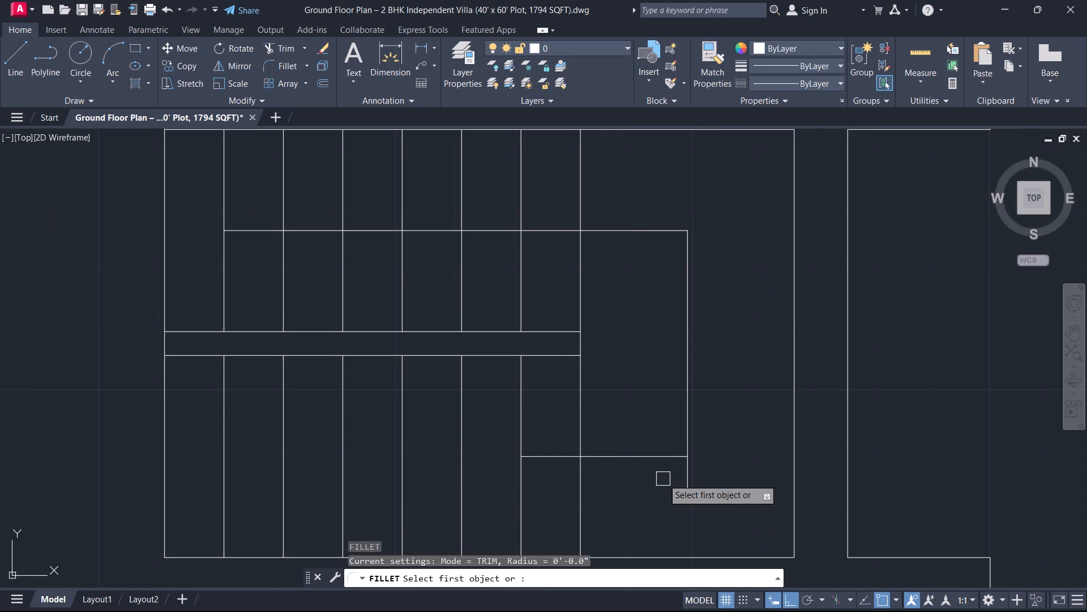
pyautogui.click(664, 460)
pyautogui.click(684, 433)
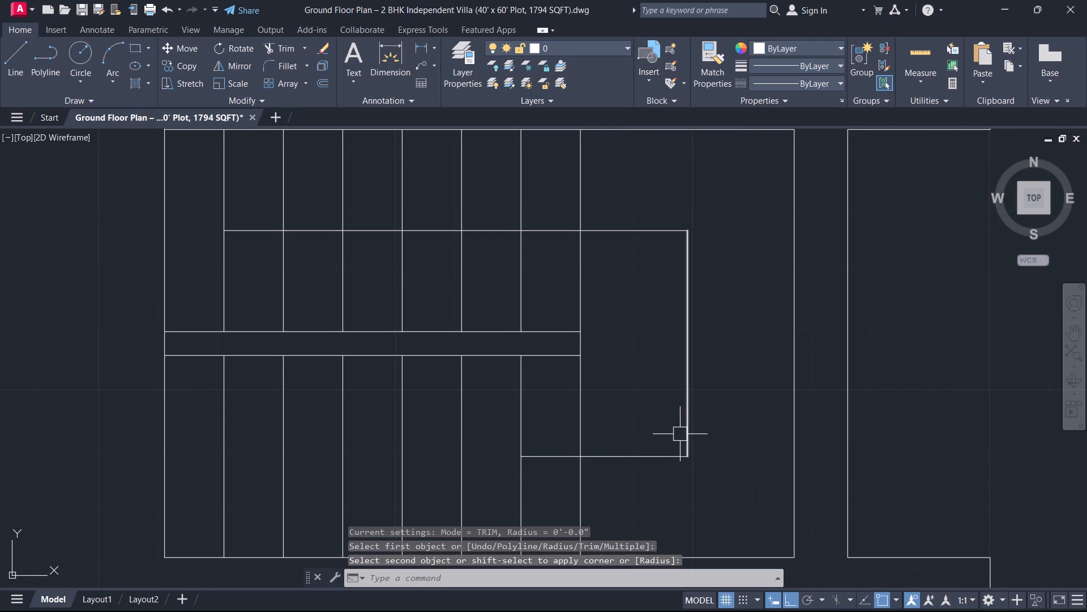
# Stretch the free end of the upper flight's direction line to the staircase's outer left edge line.
pyautogui.moveTo(335, 241); pyautogui.dragTo(552, 362, button='middle')
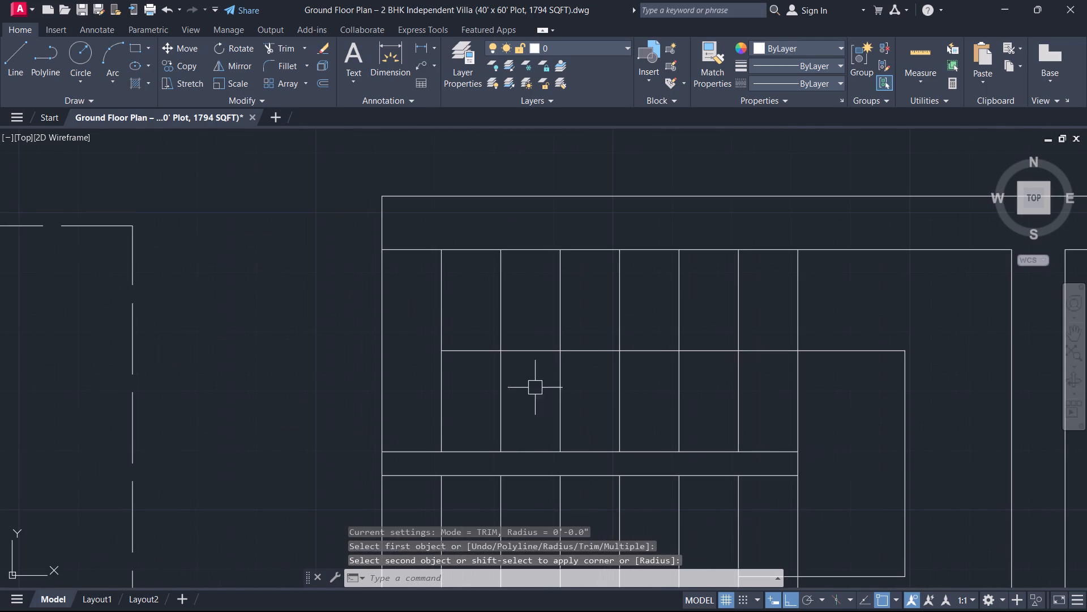
pyautogui.moveTo(477, 379); pyautogui.dragTo(478, 371)
pyautogui.click(466, 341)
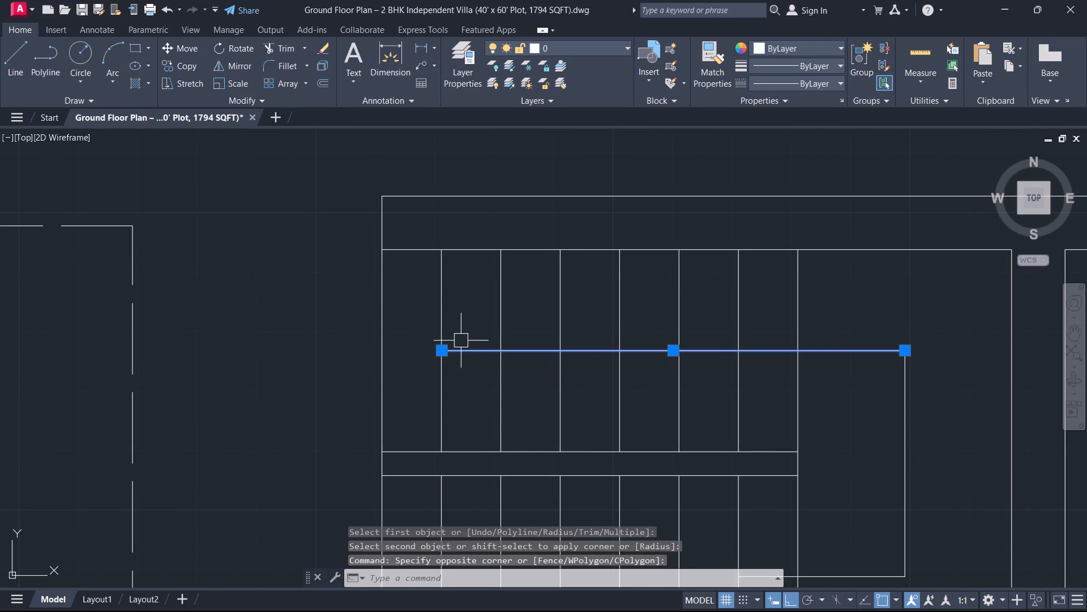
pyautogui.click(444, 354)
pyautogui.click(383, 354)
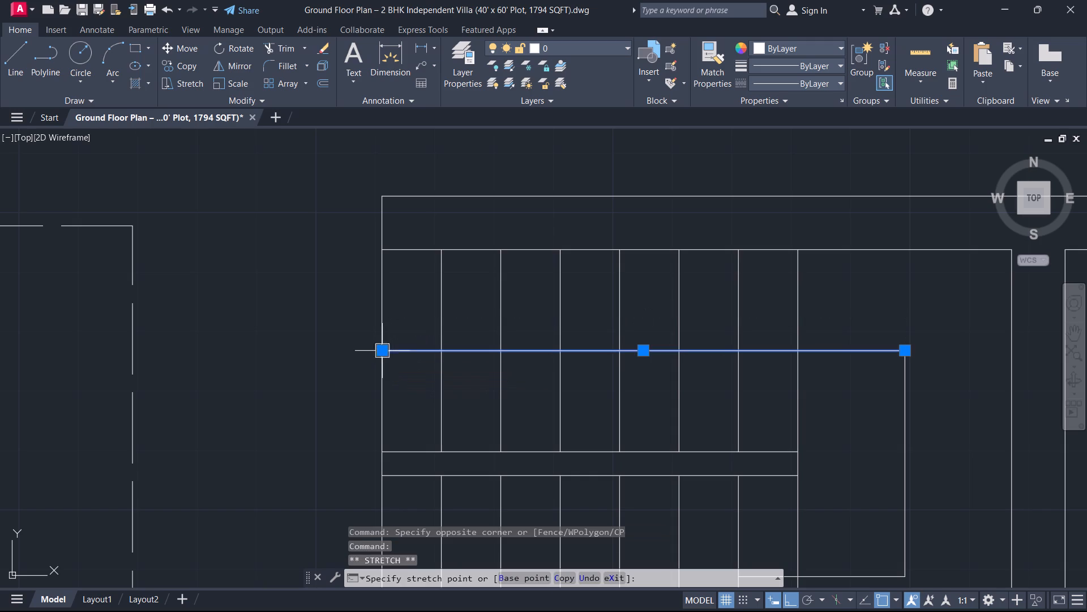
# Stretch the free end of the lower flight's direction line 1'-8" left, two tread lines further along.
pyautogui.scroll(-3, 421, 416)
pyautogui.scroll(4, 494, 457)
pyautogui.click(524, 438)
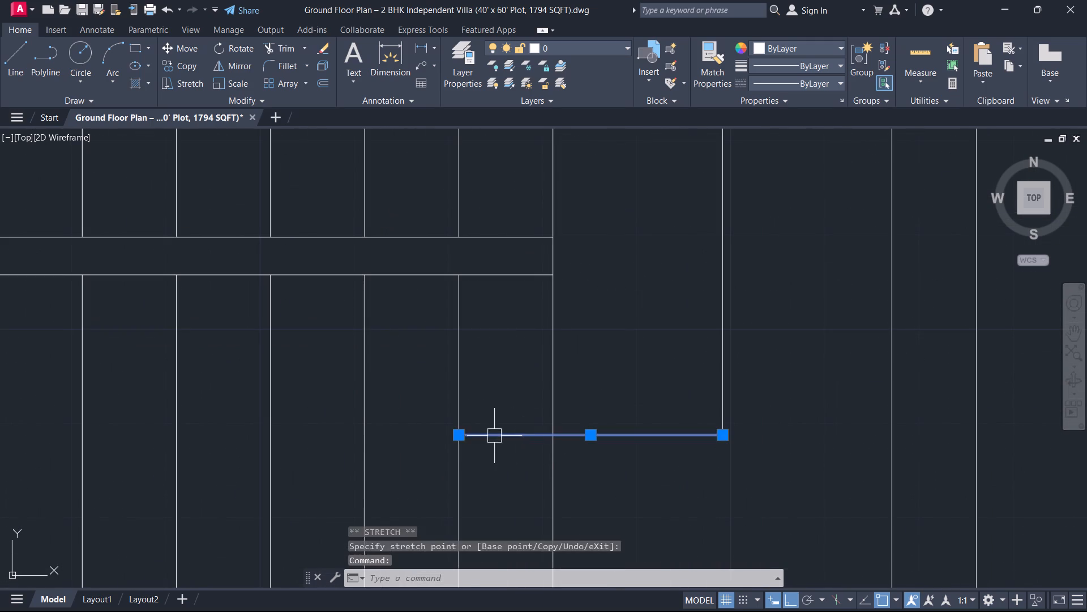
pyautogui.click(459, 434)
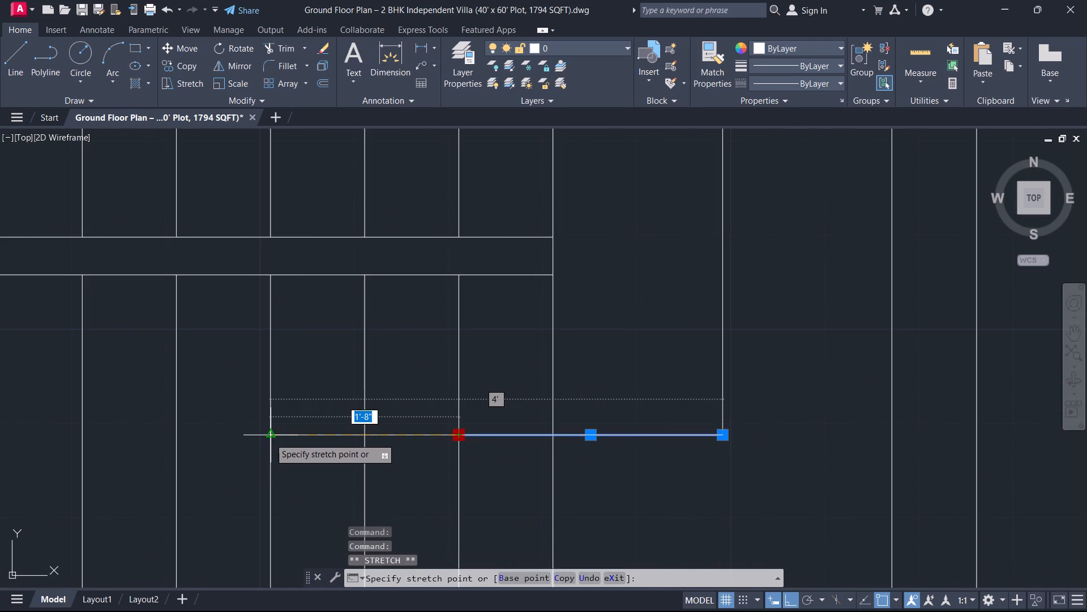
pyautogui.click(269, 438)
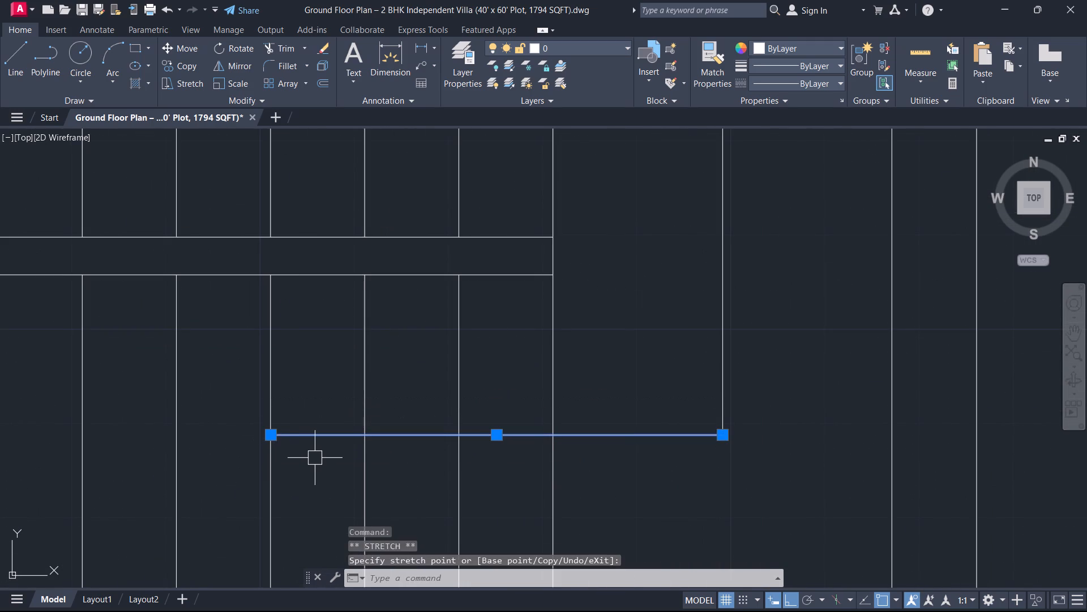
pyautogui.press('Escape')
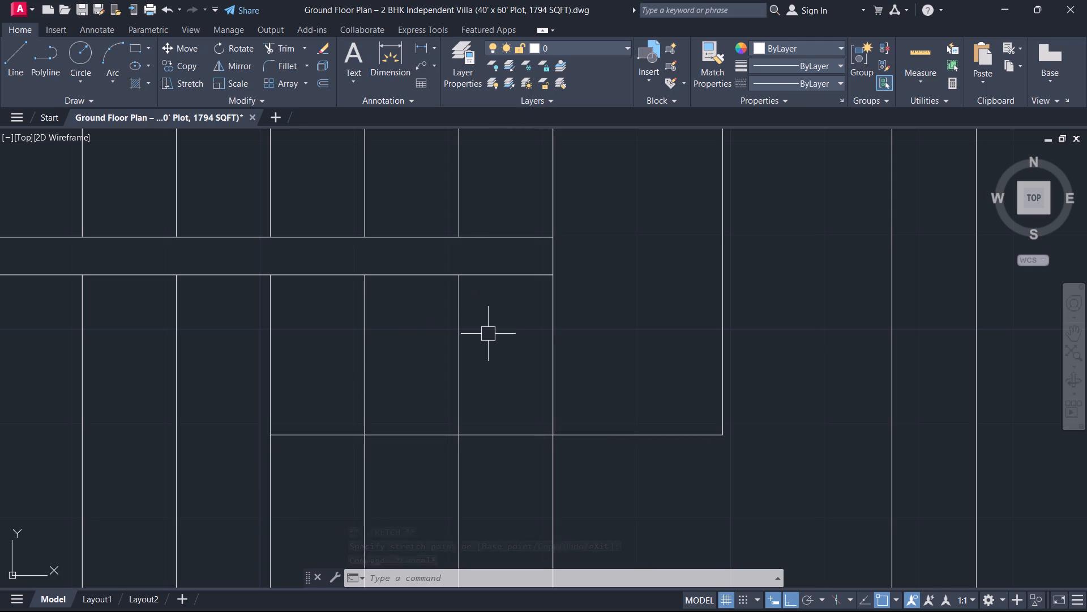
# Draw a three-sided polygon arrowhead pointing left, inscribed in a circle of about 3.2" radius, centred on the lower direction line's end.
pyautogui.write('pol')
pyautogui.press('space')
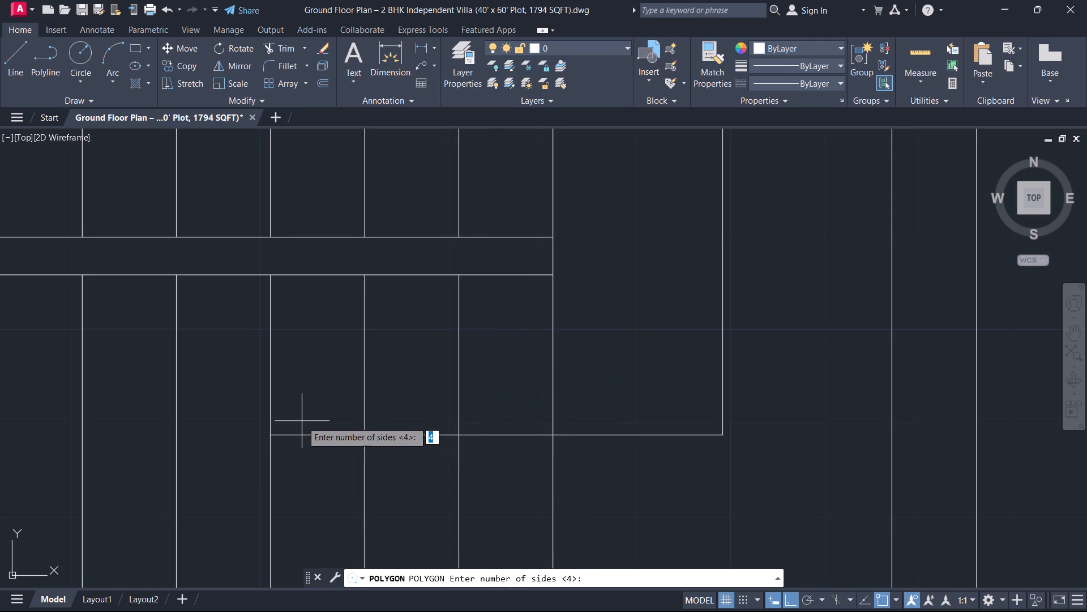
pyautogui.press('3')
pyautogui.press('Return')
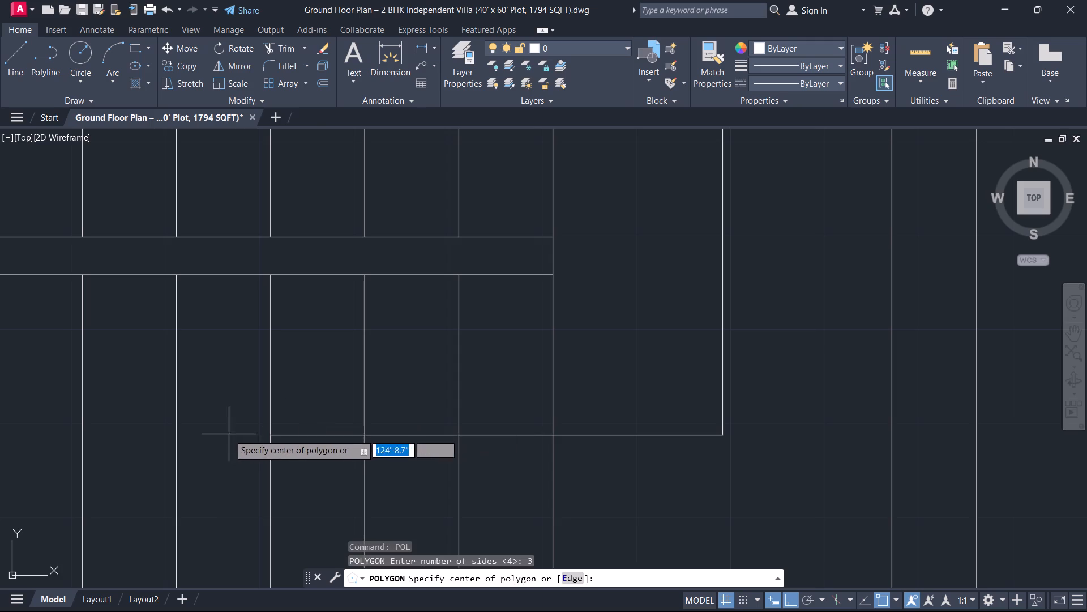
pyautogui.click(272, 436)
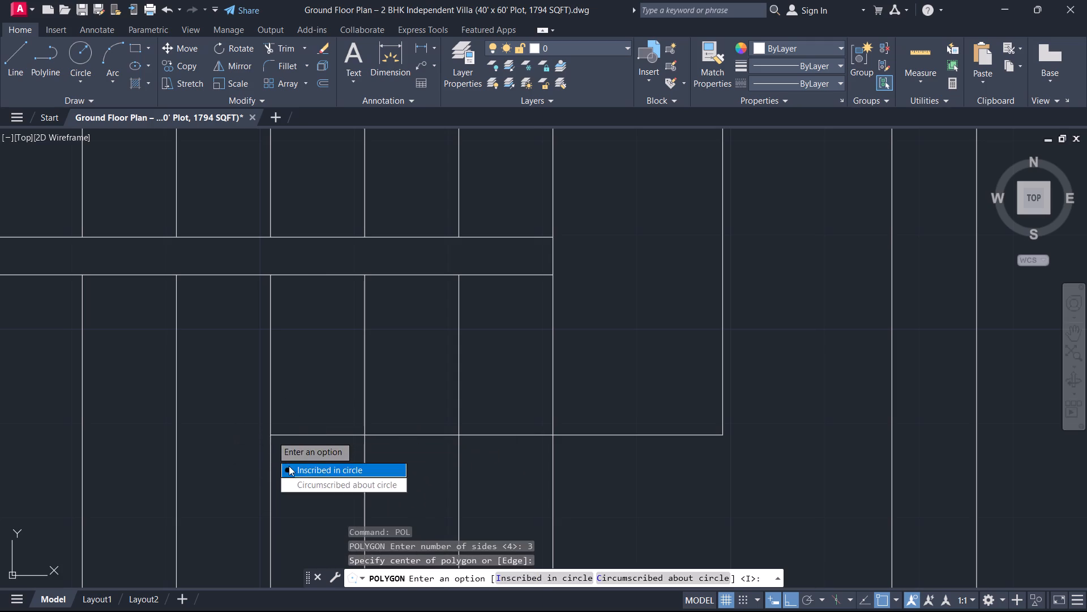
pyautogui.moveTo(299, 470); pyautogui.dragTo(272, 436)
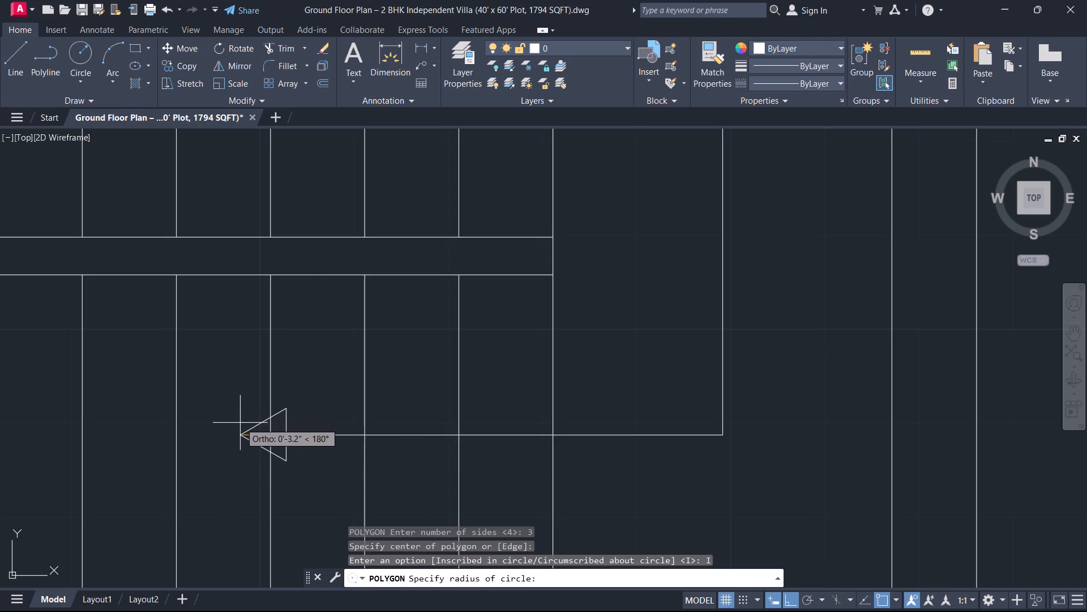
pyautogui.click(240, 423)
# Trim the direction line and tread line segments inside the triangular arrowhead.
pyautogui.scroll(2, 240, 423)
pyautogui.write('tr')
pyautogui.press('space')
pyautogui.click(331, 475)
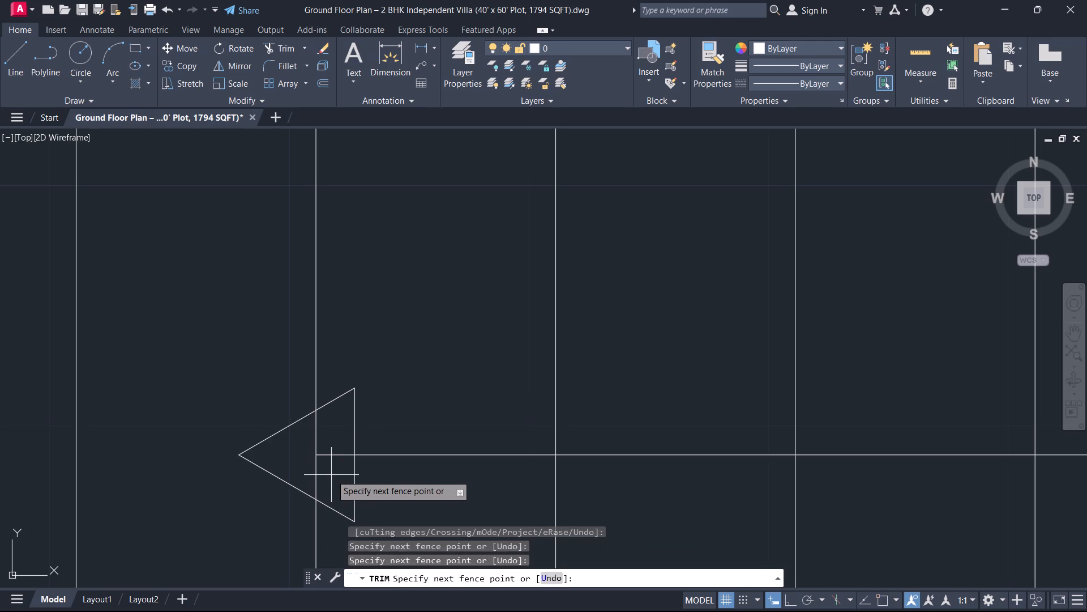
pyautogui.click(308, 433)
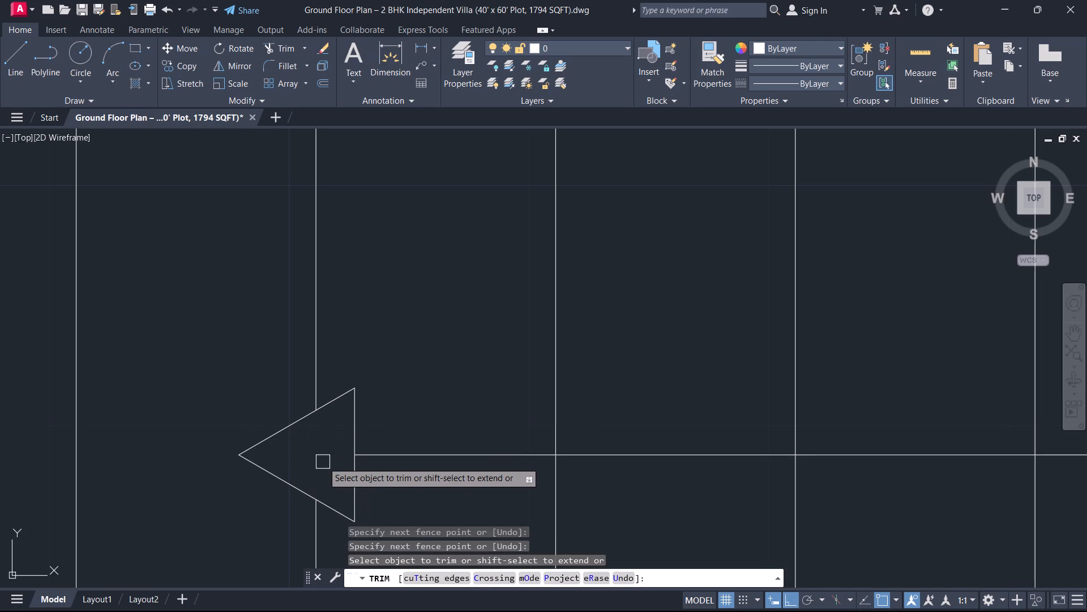
pyautogui.press('Escape')
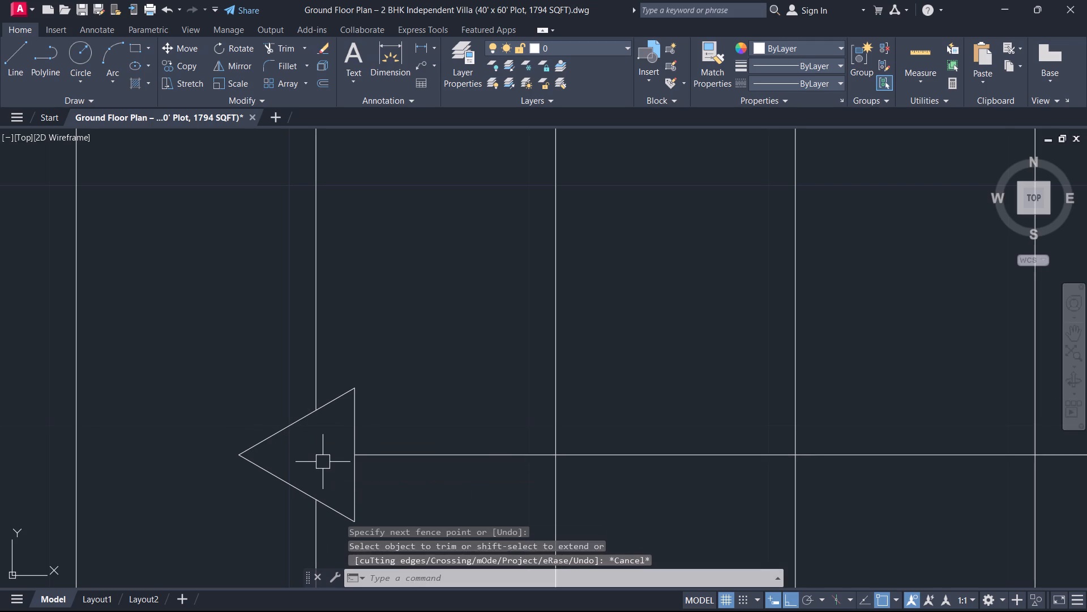
# Fill the triangular arrowhead on the staircase's lower direction line with a solid hatch.
pyautogui.write('h')
pyautogui.press('space')
pyautogui.click(125, 78)
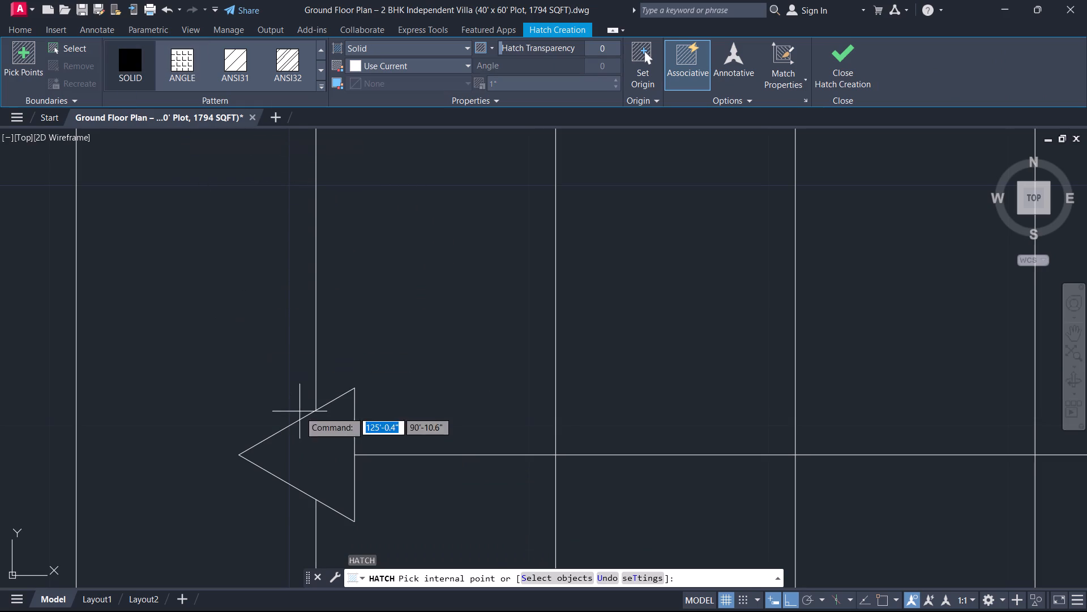
pyautogui.click(325, 464)
pyautogui.scroll(-2, 362, 470)
pyautogui.scroll(-3, 387, 426)
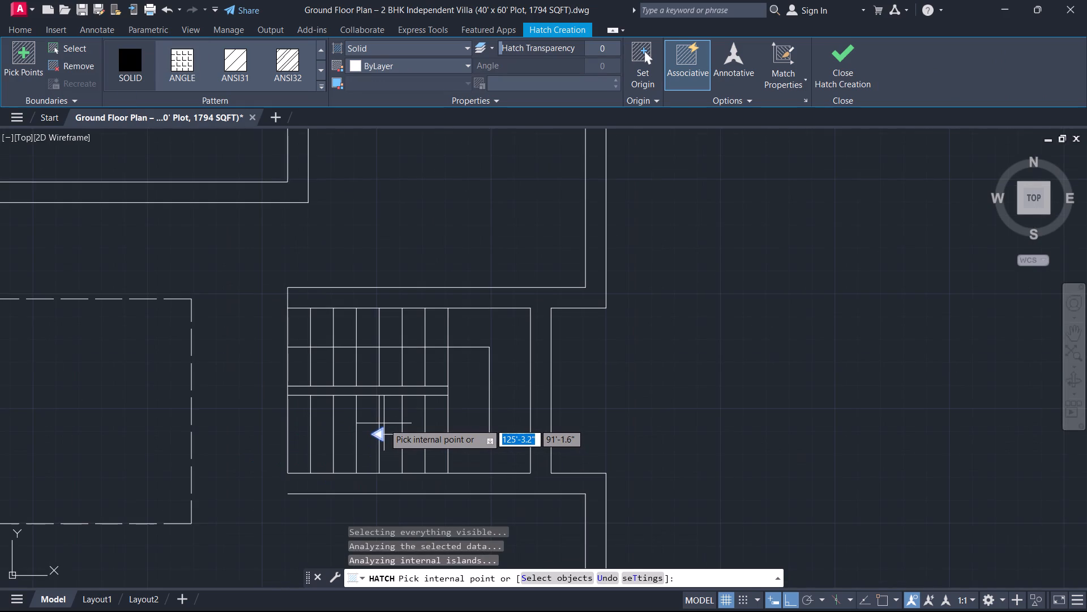
pyautogui.press('Escape')
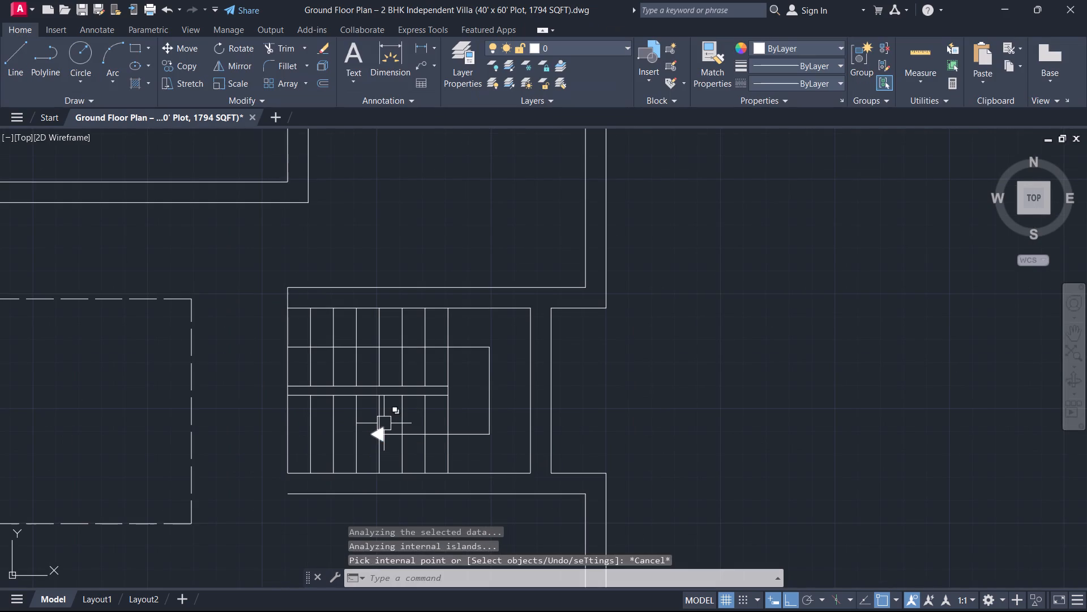
# Stretch the lower end of the staircase's left edge line down to the upper face line of the wall bounding the room below.
pyautogui.scroll(-1, 274, 491)
pyautogui.moveTo(274, 491); pyautogui.dragTo(369, 392, button='middle')
pyautogui.scroll(1, 369, 385)
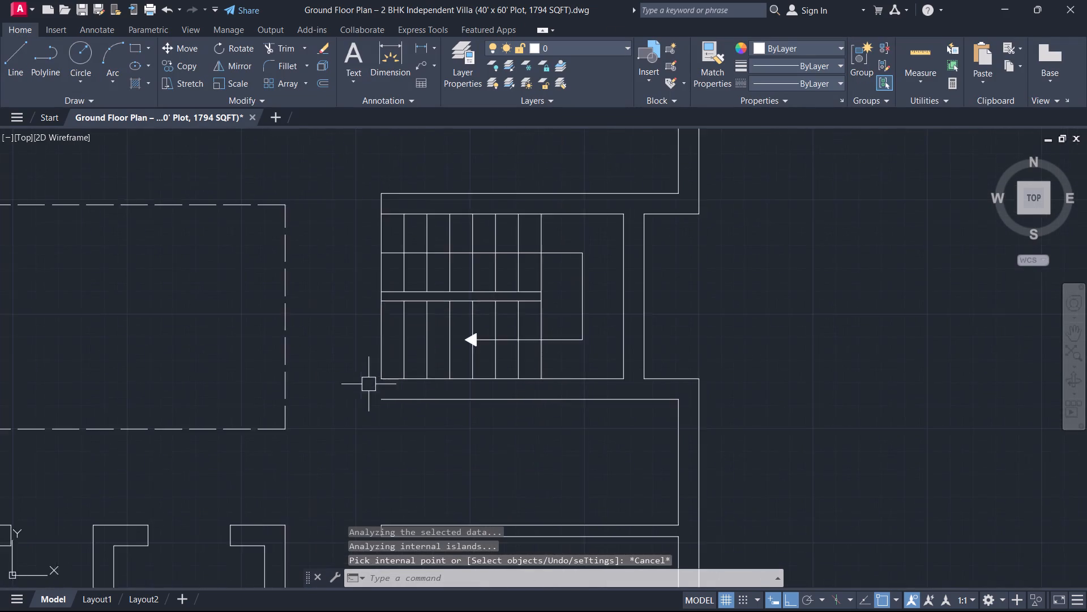
pyautogui.scroll(1, 369, 384)
pyautogui.click(384, 355)
pyautogui.click(384, 379)
pyautogui.scroll(-1, 376, 464)
pyautogui.moveTo(376, 464); pyautogui.dragTo(401, 414, button='middle')
pyautogui.click(407, 504)
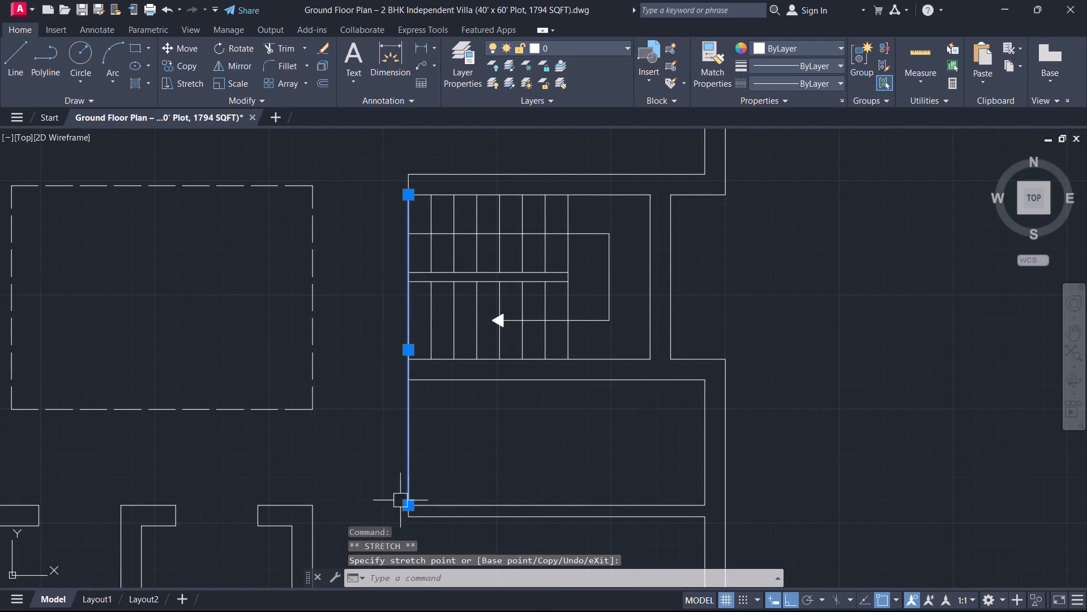
pyautogui.press('Escape')
# Offset the extended left edge line 5" to the right, into the room below the staircase.
pyautogui.write('o')
pyautogui.press('space')
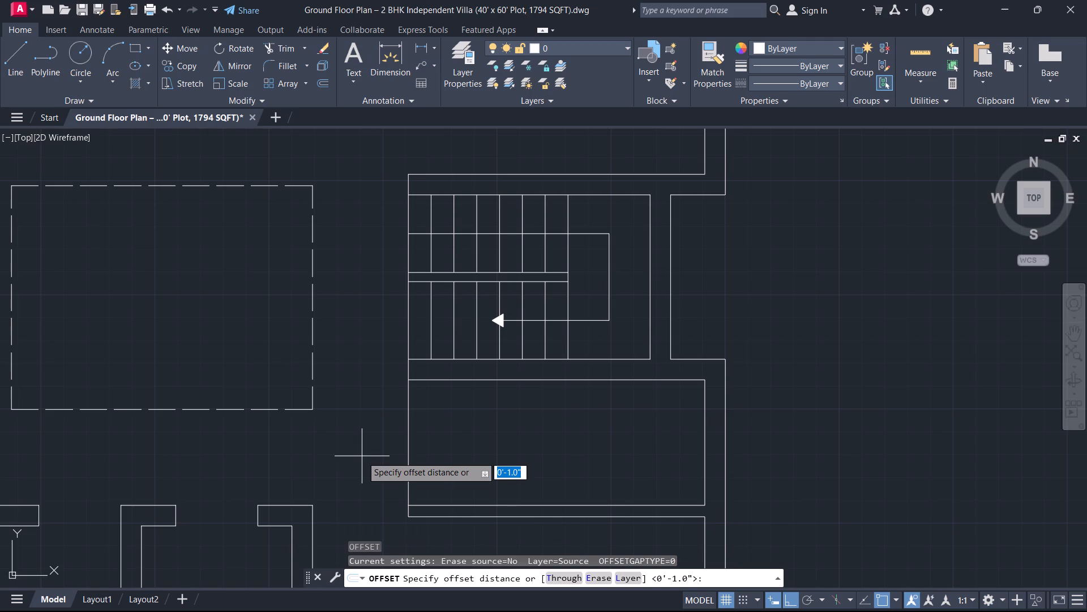
pyautogui.press('5')
pyautogui.press('Return')
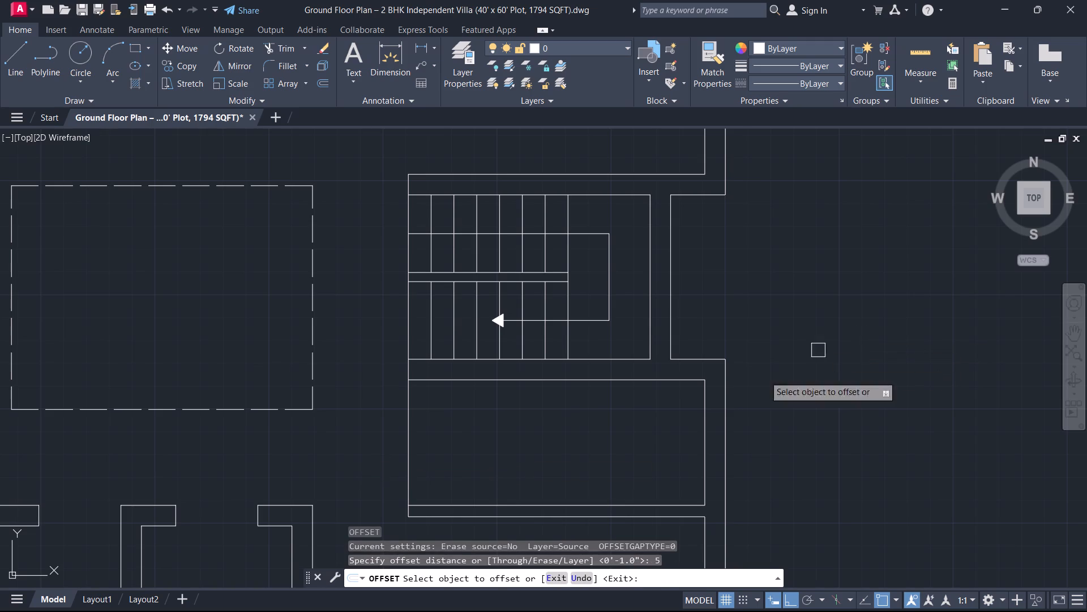
pyautogui.click(410, 459)
pyautogui.click(444, 457)
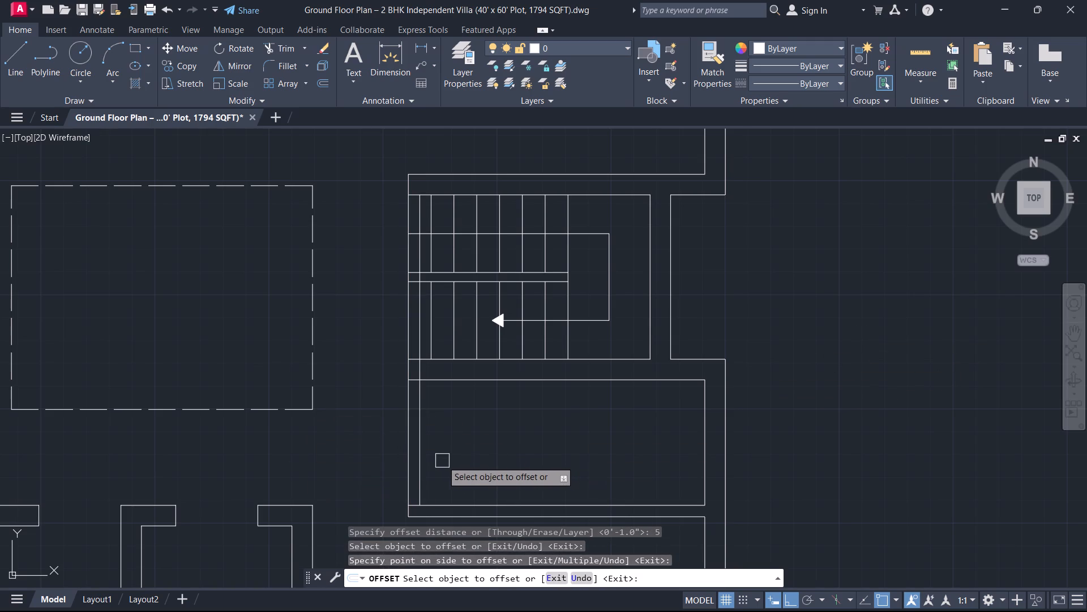
pyautogui.press('space')
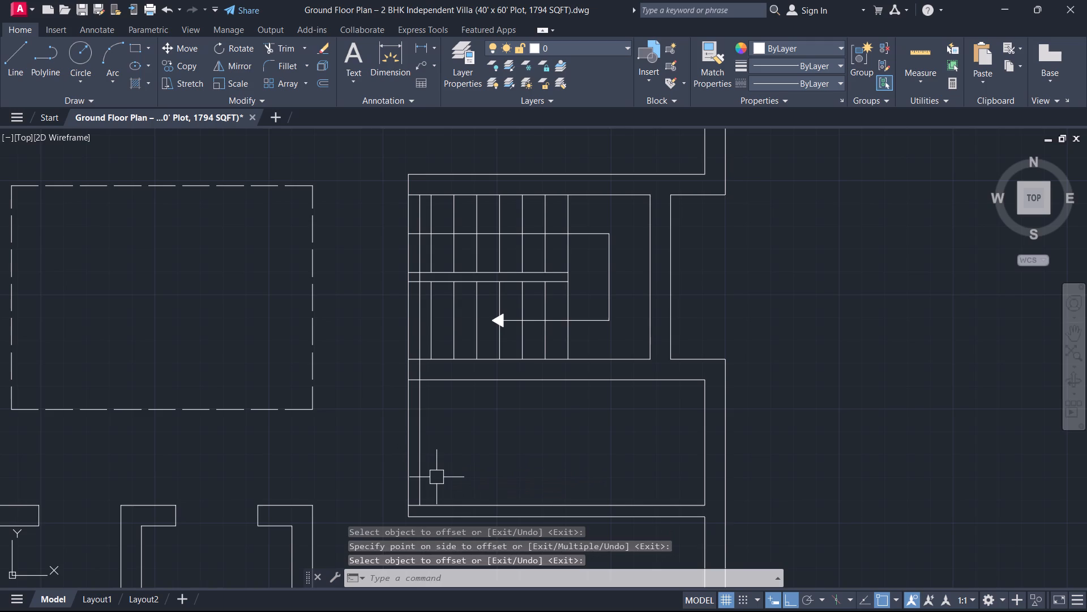
# Offset the upper face line of the room's bottom wall 3' upward.
pyautogui.write('o')
pyautogui.press('space')
pyautogui.write("3'")
pyautogui.press('Return')
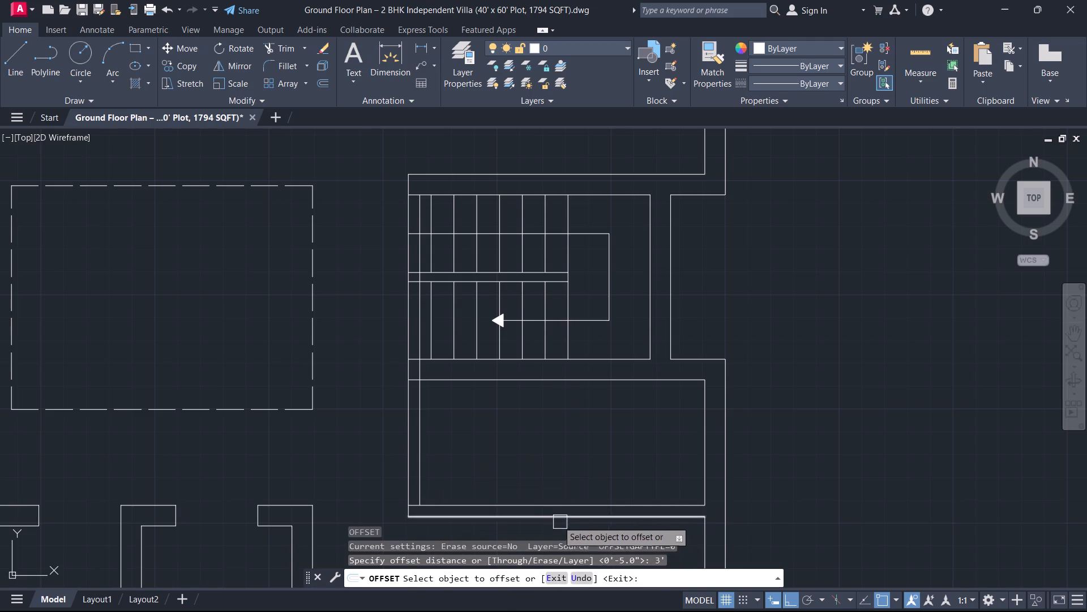
pyautogui.click(547, 501)
pyautogui.click(540, 464)
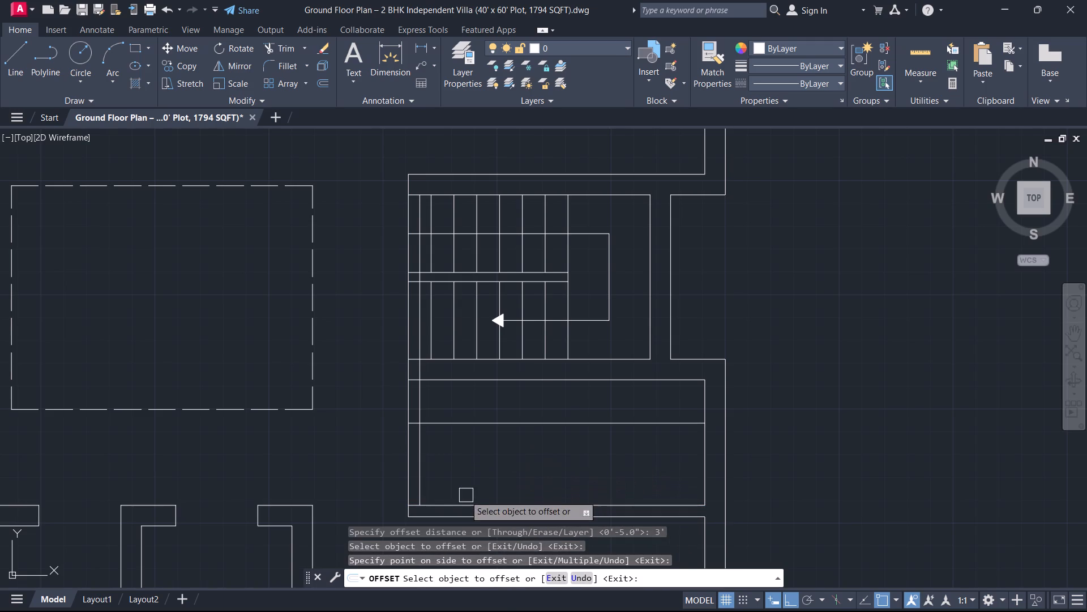
pyautogui.moveTo(463, 495); pyautogui.dragTo(579, 530, button='middle')
pyautogui.scroll(1, 557, 502)
pyautogui.moveTo(560, 488); pyautogui.dragTo(628, 450, button='middle')
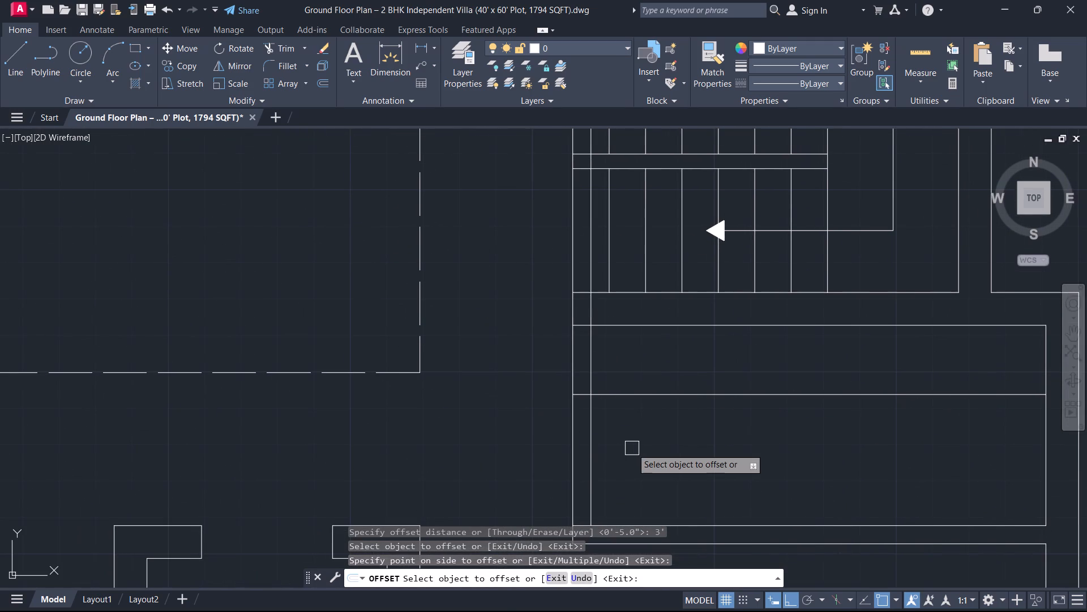
pyautogui.press('Escape')
# Trim both left wall lines below the 3' offset line and the overlapping segments where that wall meets the staircase's lower wall.
pyautogui.write('tr')
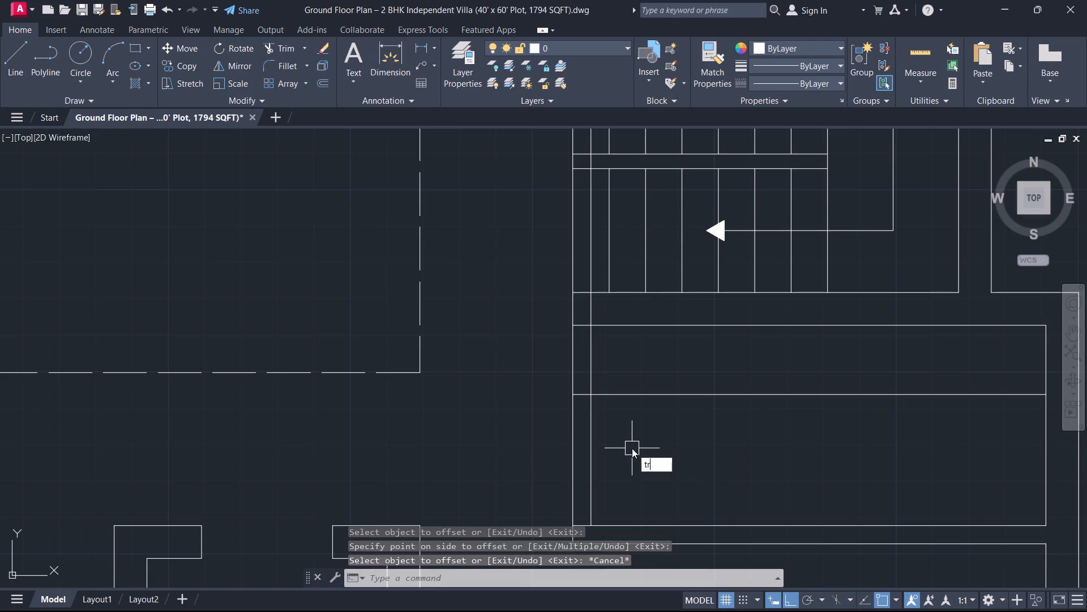
pyautogui.press('space')
pyautogui.click(601, 430)
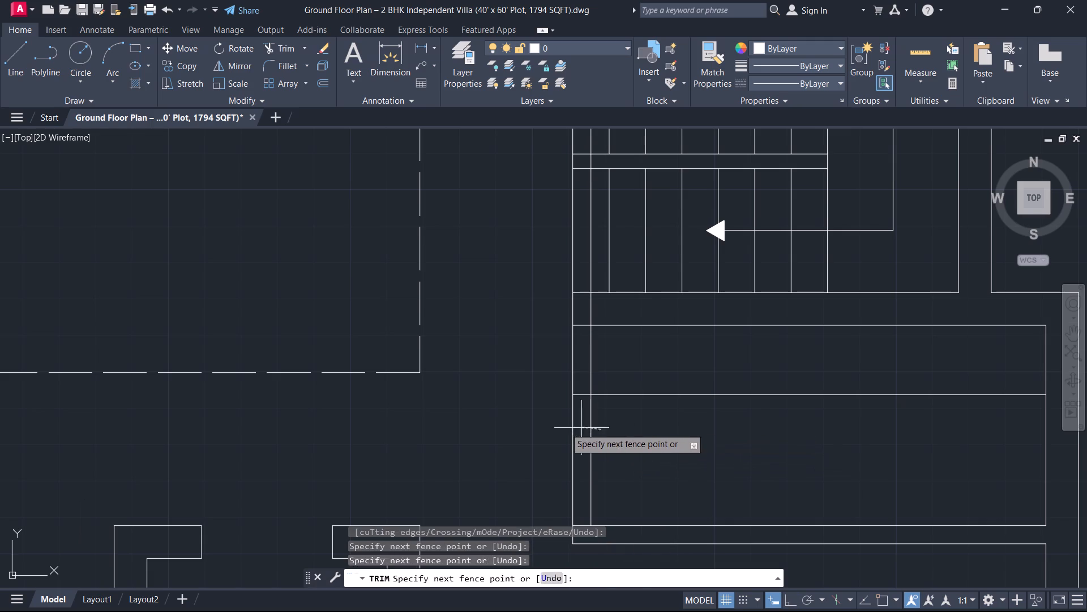
pyautogui.click(545, 428)
pyautogui.scroll(2, 597, 323)
pyautogui.moveTo(593, 289); pyautogui.dragTo(566, 348)
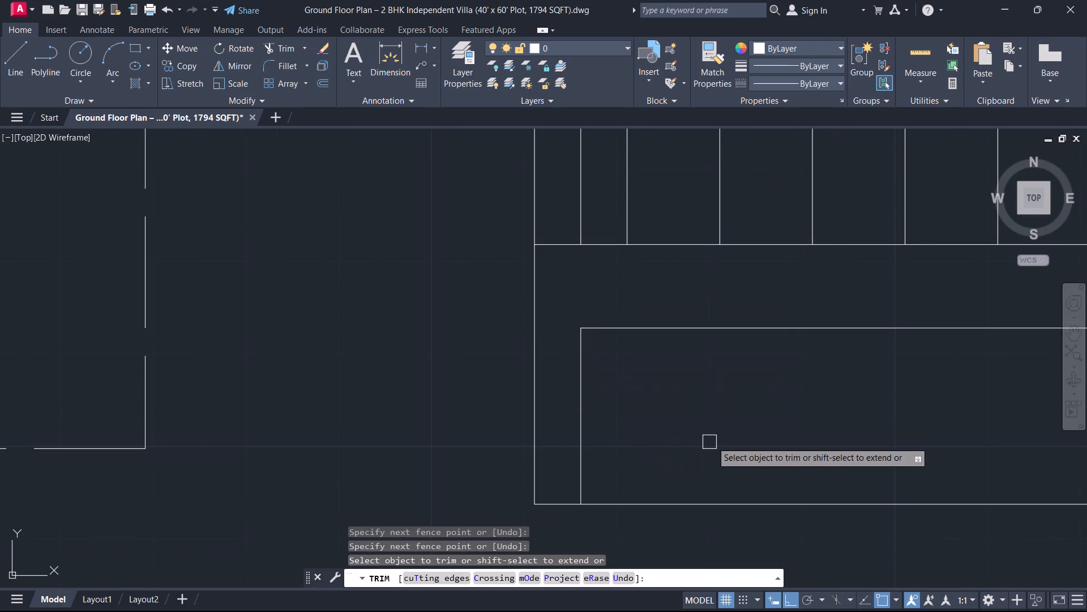
pyautogui.scroll(-1, 712, 441)
pyautogui.moveTo(713, 447); pyautogui.dragTo(665, 493, button='middle')
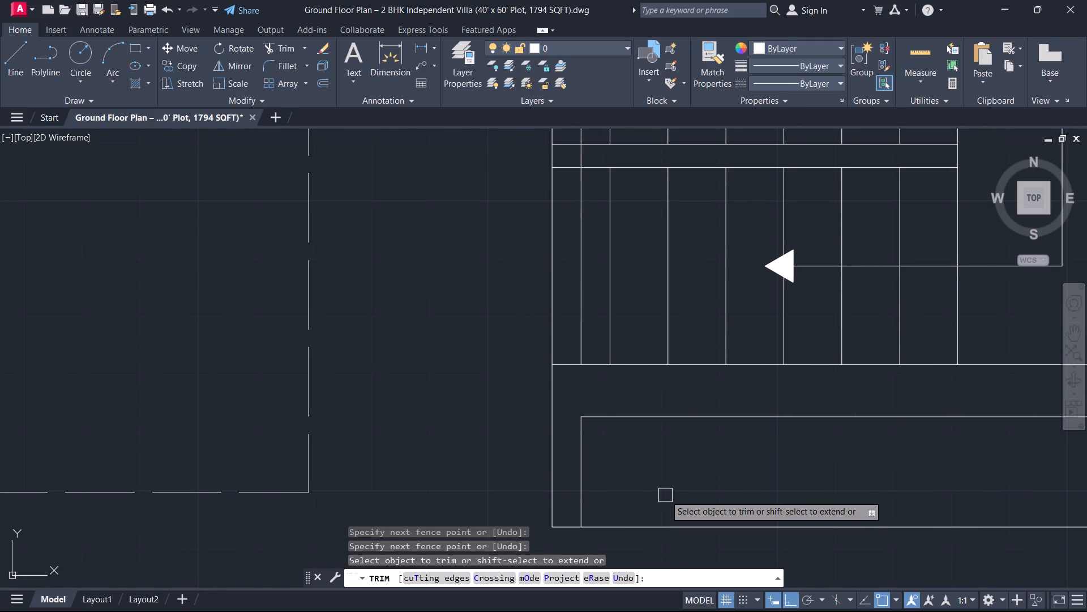
pyautogui.press('Escape')
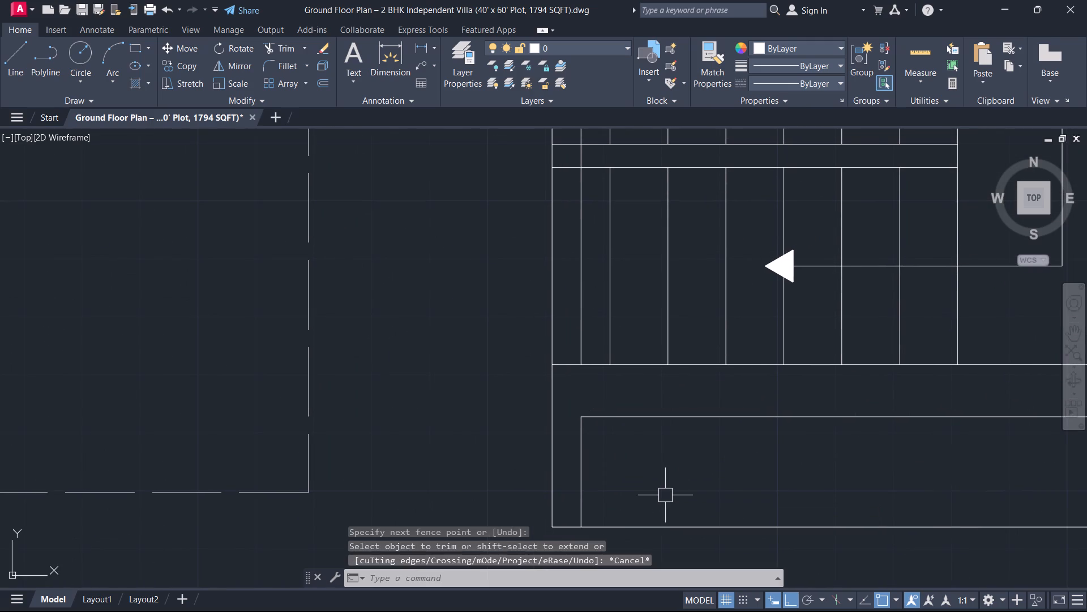
# Offset the inner line of the right outer wall 6'-6" left within the room below the staircase.
pyautogui.write("o 6'6")
pyautogui.press('Return')
pyautogui.scroll(-4, 665, 495)
pyautogui.moveTo(665, 495); pyautogui.dragTo(461, 423, button='middle')
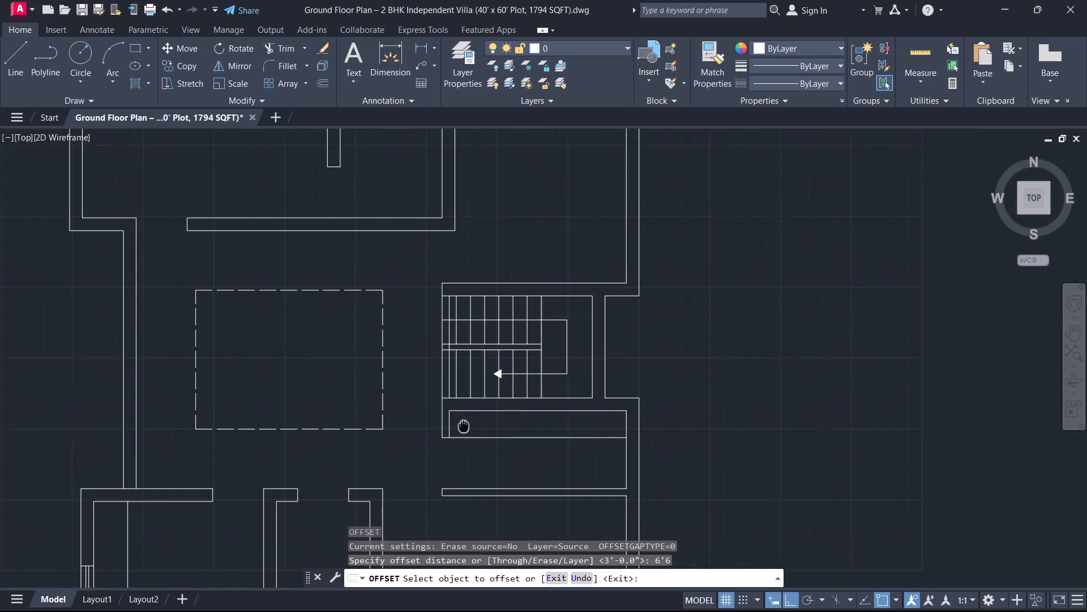
pyautogui.moveTo(461, 423); pyautogui.dragTo(472, 419, button='middle')
pyautogui.click(628, 458)
pyautogui.click(546, 424)
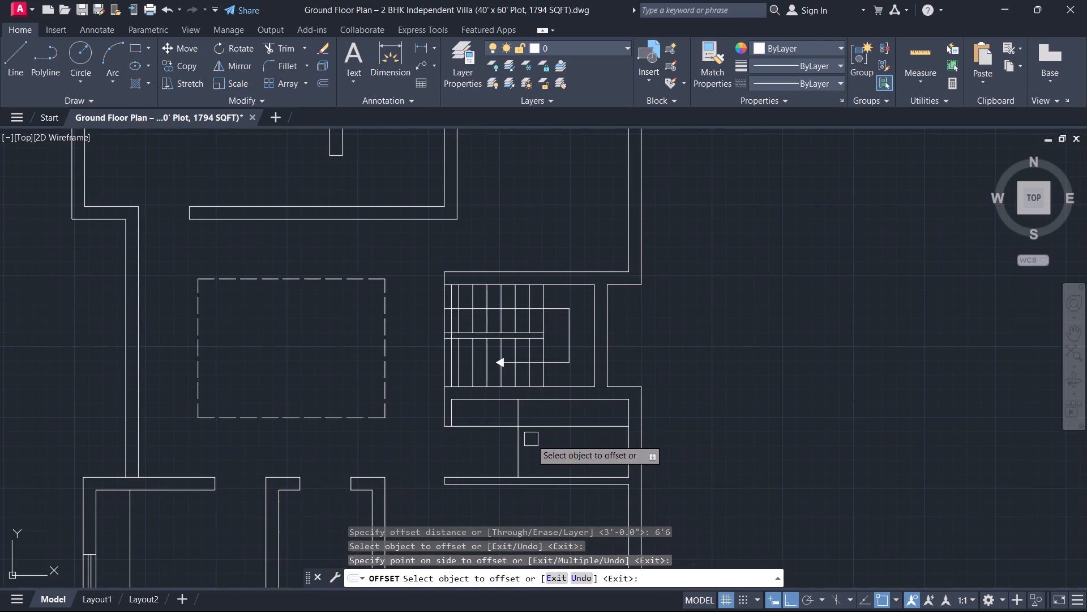
pyautogui.scroll(1, 529, 444)
pyautogui.press('Escape')
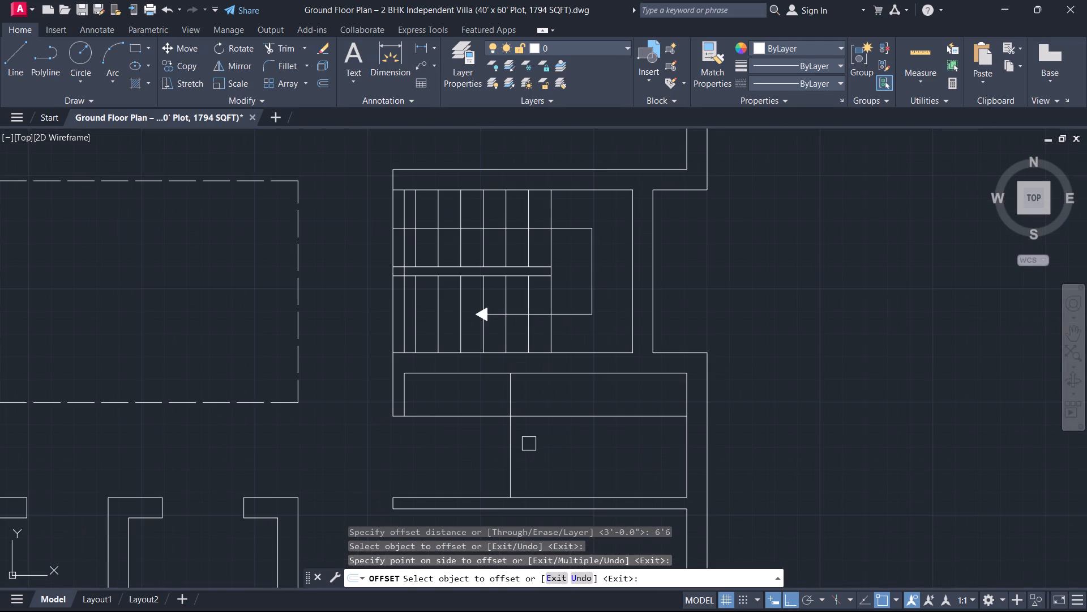
# Offset the new vertical partition line 5" to the left to give the partition its thickness.
pyautogui.write('o 5')
pyautogui.press('Return')
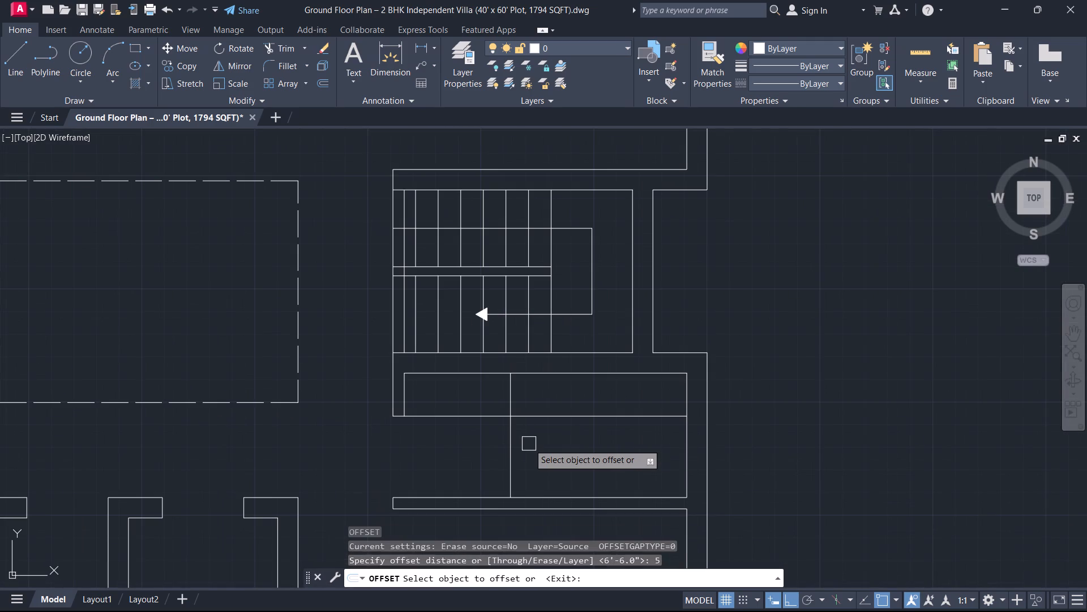
pyautogui.click(510, 433)
pyautogui.click(474, 432)
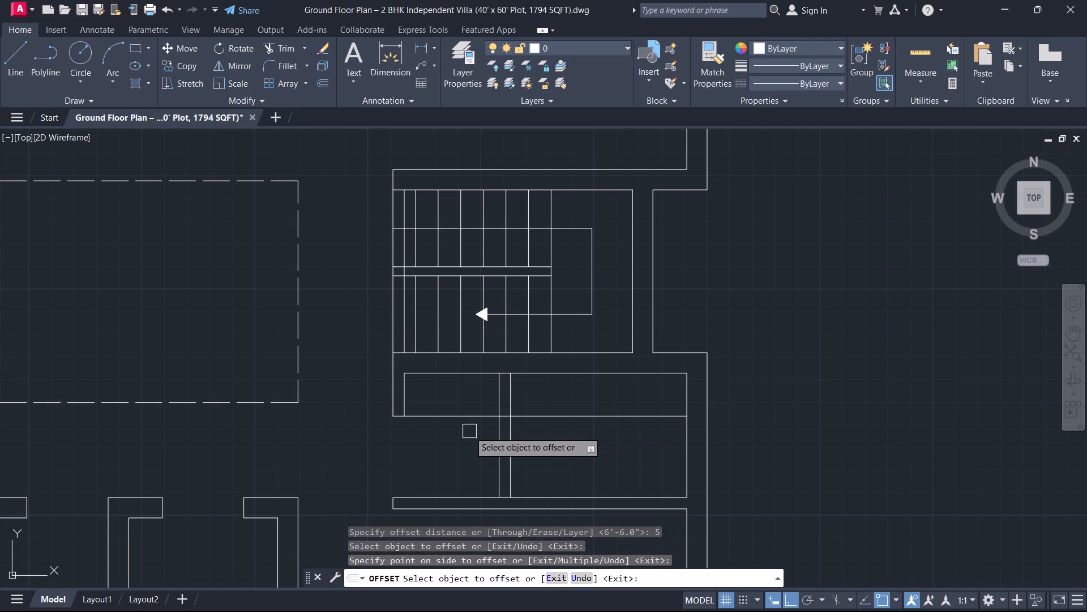
pyautogui.press('Escape')
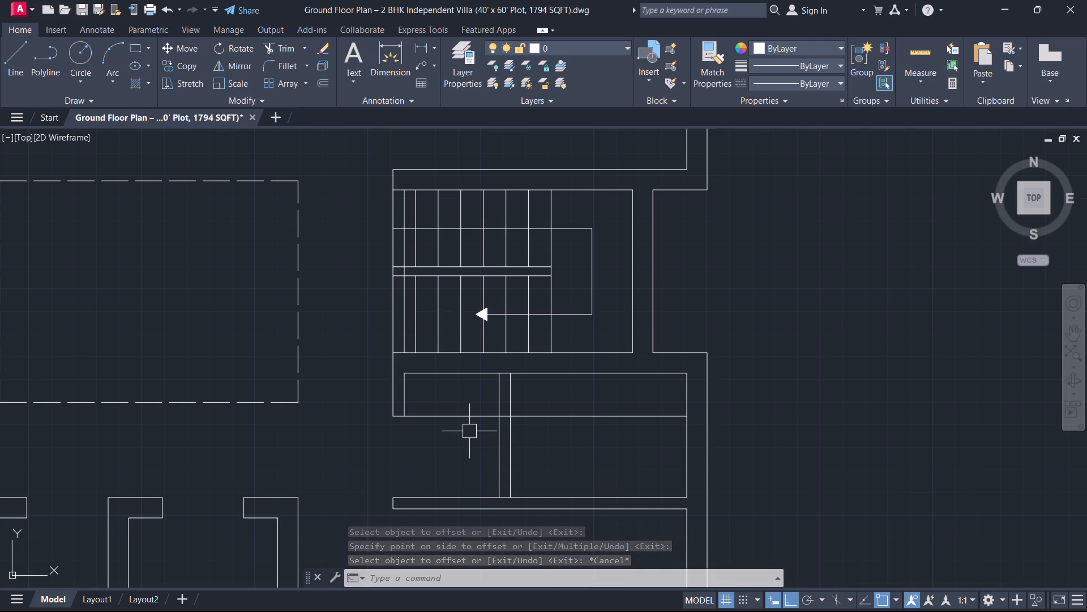
# Trim the horizontal 3' offset line between the partition's two faces and across the room right of it.
pyautogui.write('tr')
pyautogui.press('space')
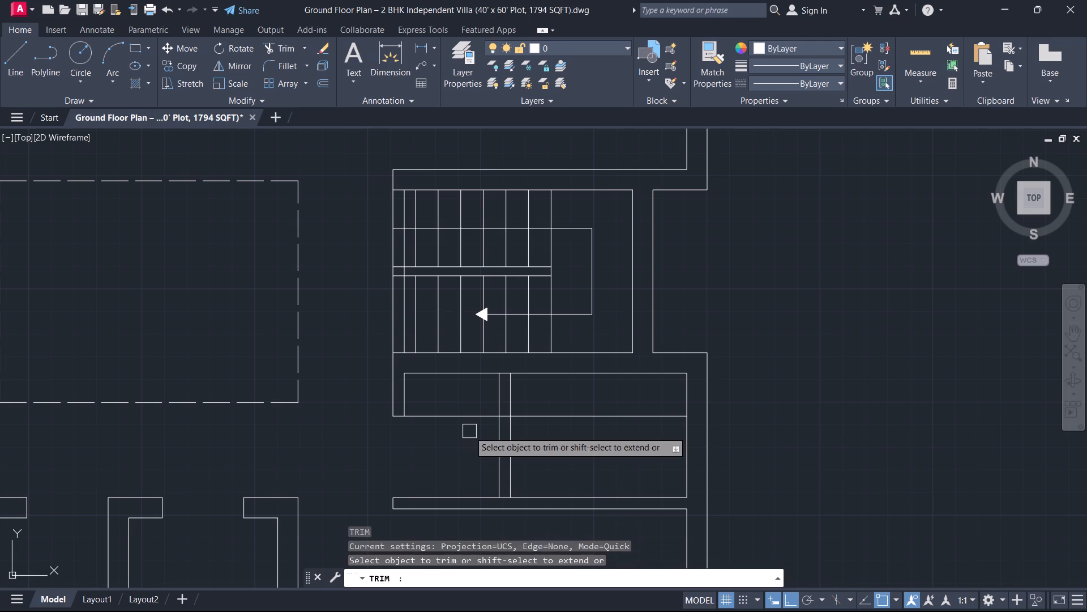
pyautogui.scroll(3, 566, 414)
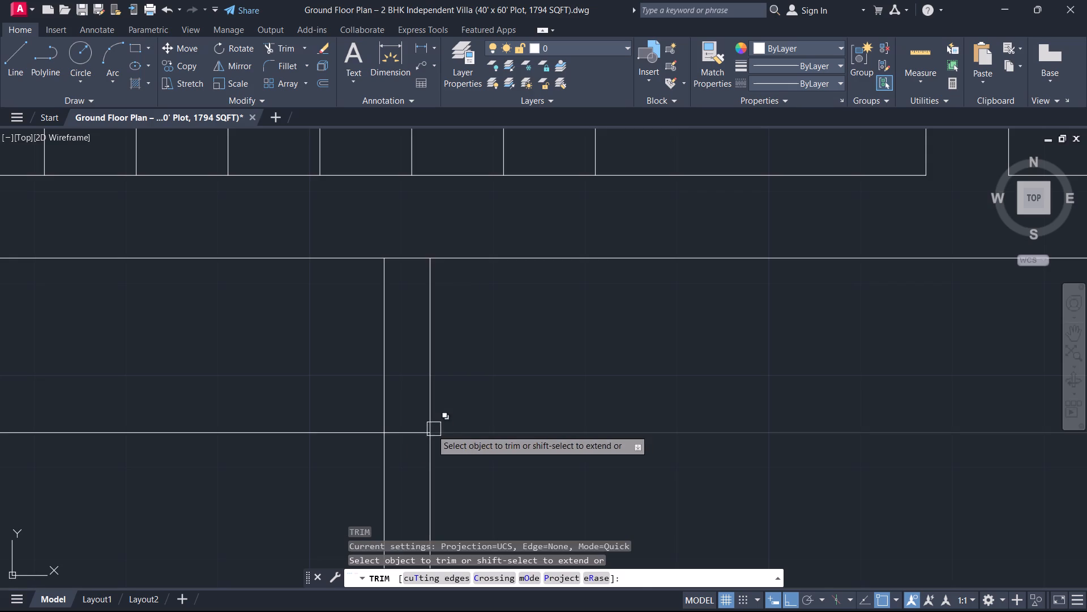
pyautogui.click(399, 432)
pyautogui.click(545, 426)
pyautogui.click(525, 450)
pyautogui.scroll(-3, 522, 471)
pyautogui.moveTo(518, 471); pyautogui.dragTo(601, 380, button='middle')
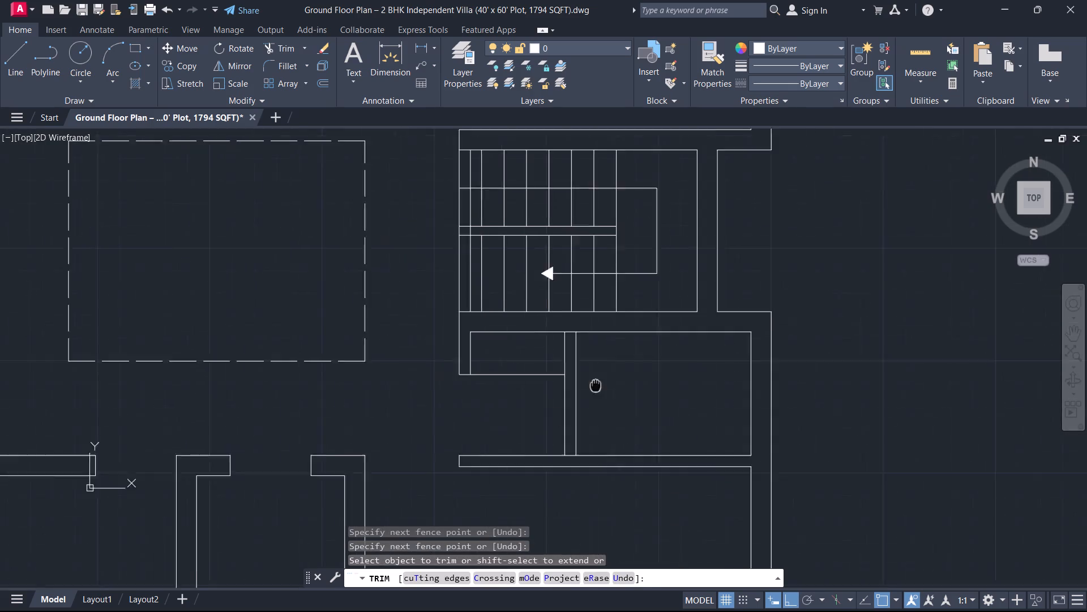
pyautogui.moveTo(601, 380); pyautogui.dragTo(618, 368, button='middle')
pyautogui.scroll(1, 546, 425)
pyautogui.press('Escape')
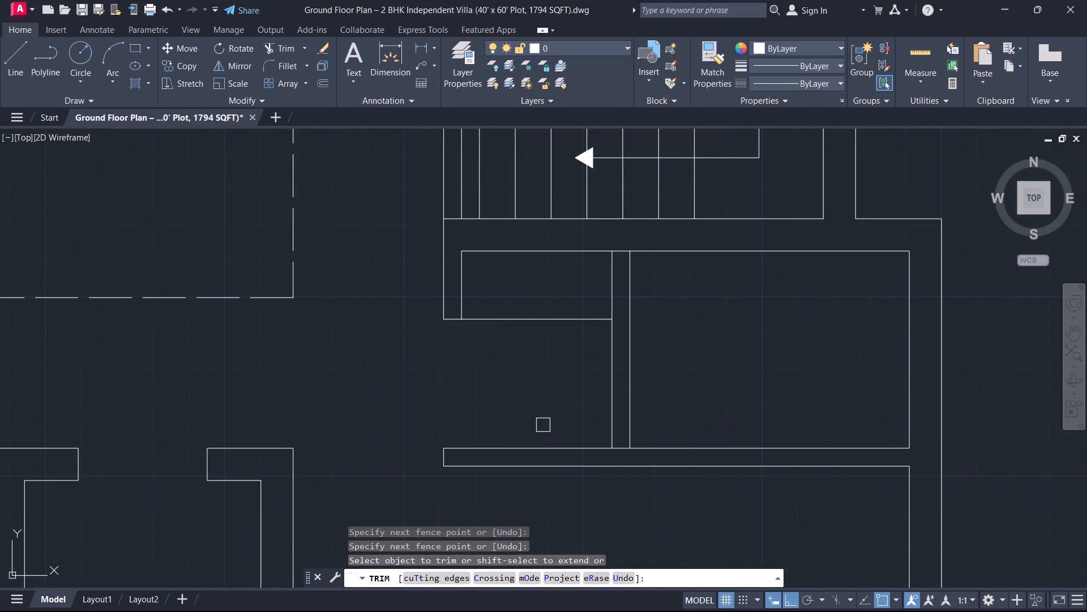
# Offset the upper face line of the room's bottom wall 2'-6" upward, across the partition.
pyautogui.press('p')
pyautogui.press('BackSpace')
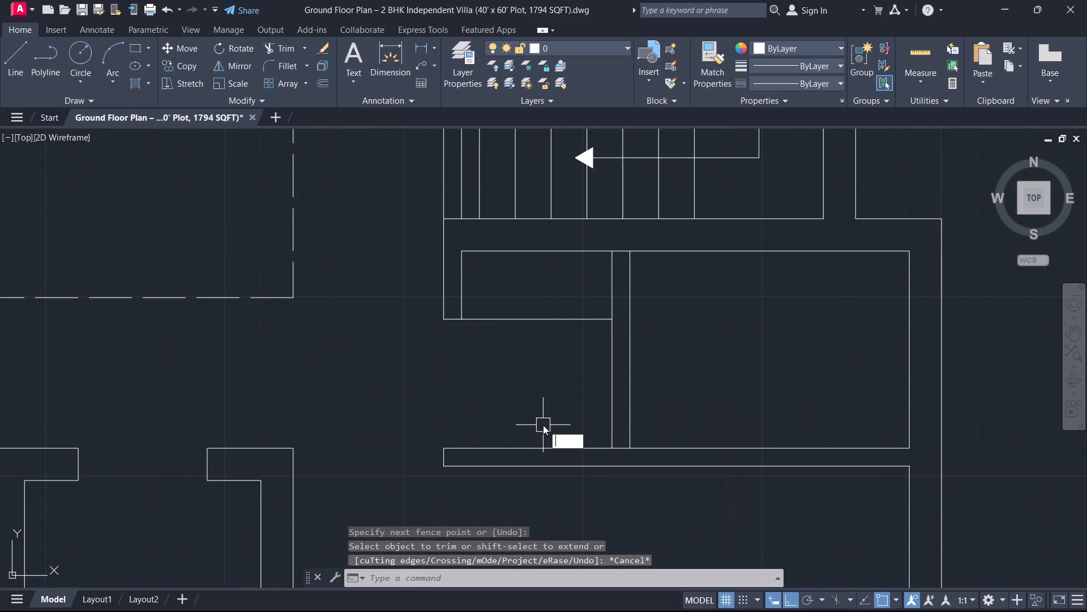
pyautogui.write("o 2'6")
pyautogui.press('Return')
pyautogui.click(546, 451)
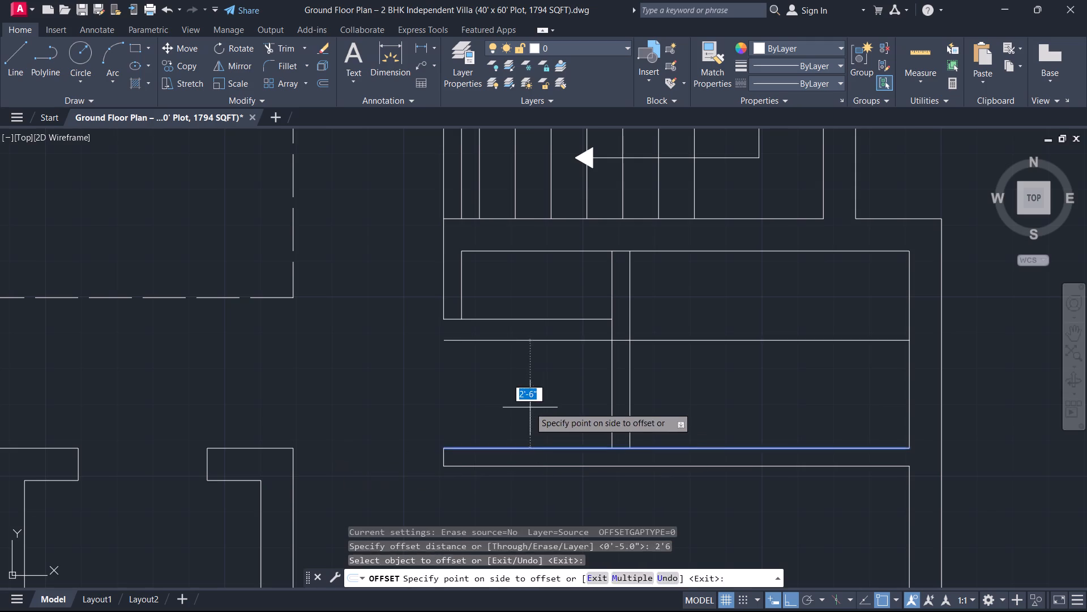
pyautogui.click(529, 407)
pyautogui.press('Escape')
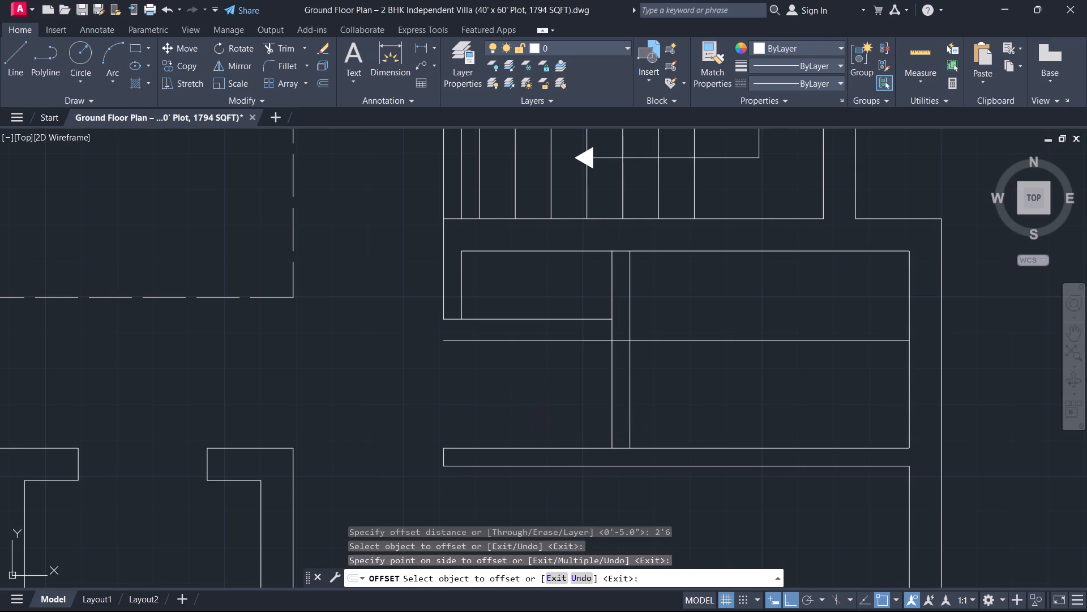
# Trim the partition lines below the 2'-6" offset line and that line on both sides, leaving a capped partition end above the door opening.
pyautogui.write('tr')
pyautogui.press('space')
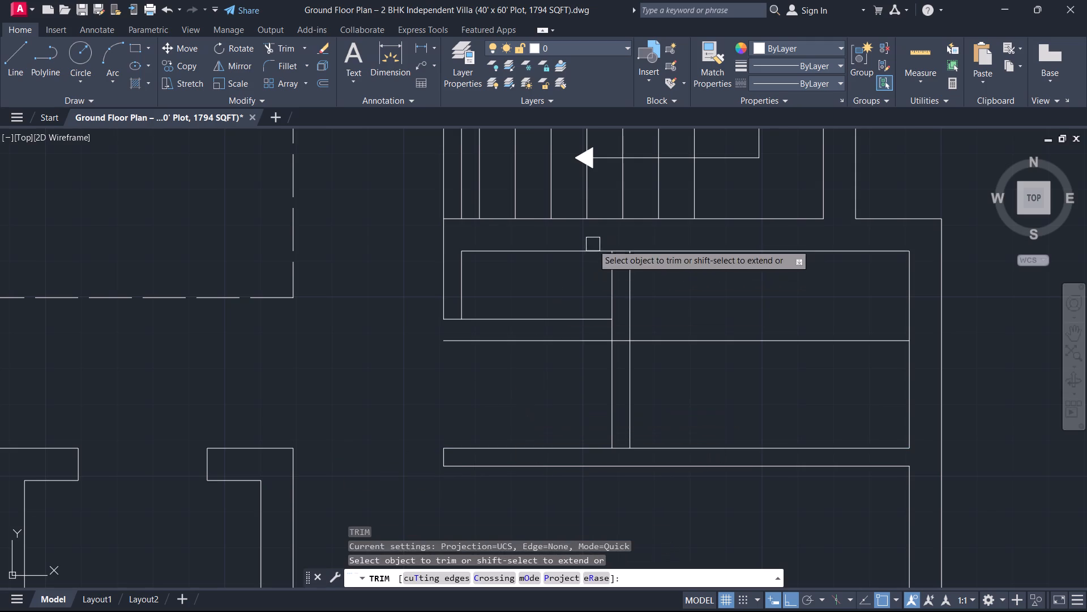
pyautogui.scroll(2, 570, 304)
pyautogui.moveTo(579, 368); pyautogui.dragTo(834, 376)
pyautogui.scroll(-5, 752, 422)
pyautogui.scroll(2, 716, 438)
pyautogui.moveTo(714, 438); pyautogui.dragTo(789, 389, button='middle')
pyautogui.scroll(1, 789, 389)
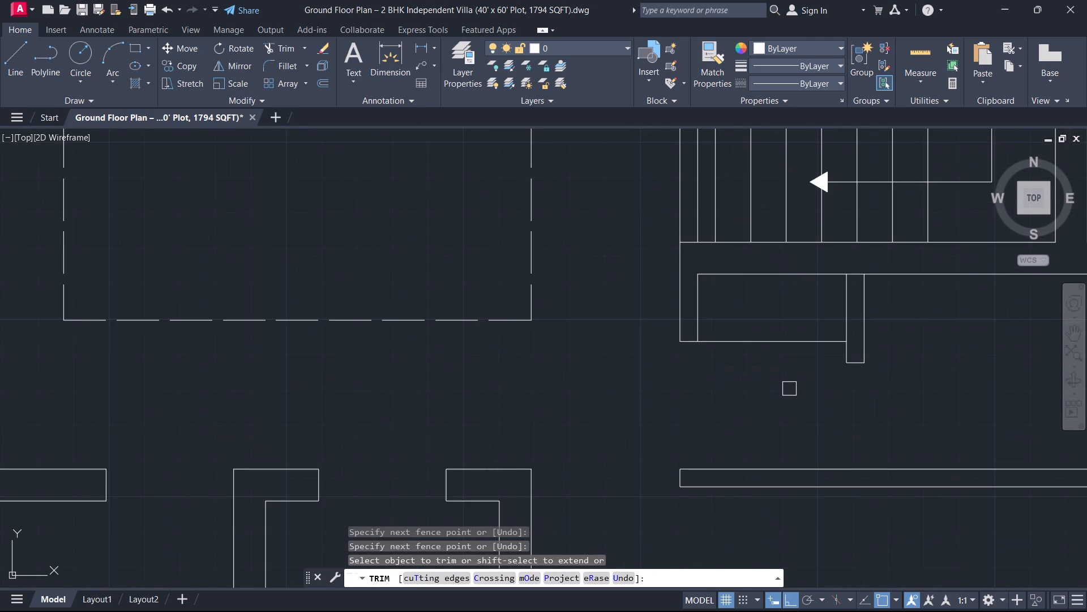
pyautogui.press('Escape')
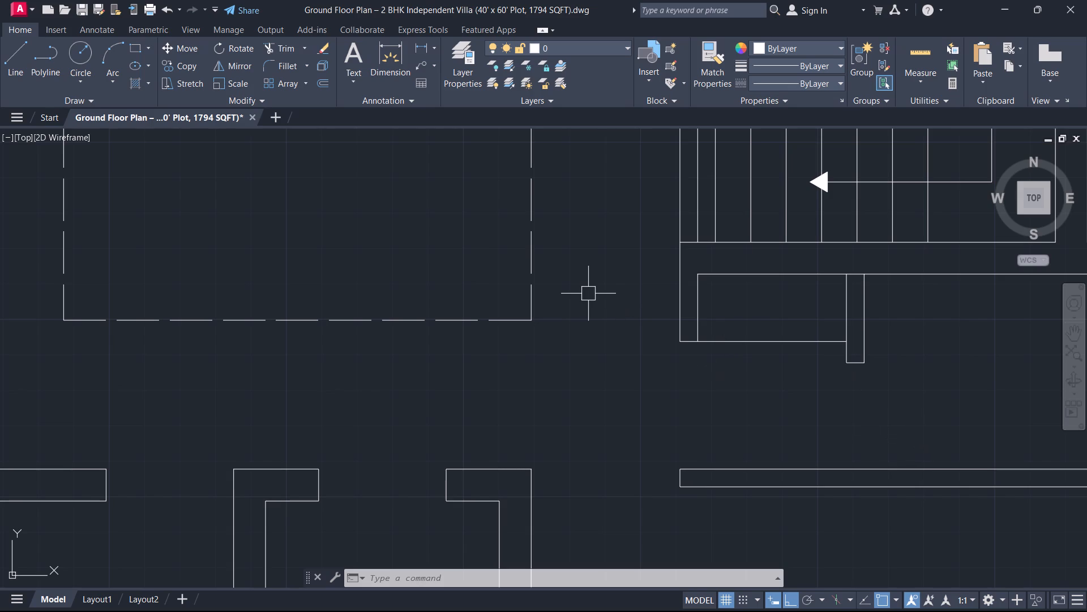
# Offset the inner top wall line of the small upper room 5'-11" downward.
pyautogui.scroll(-3, 602, 372)
pyautogui.moveTo(645, 384); pyautogui.dragTo(592, 353, button='middle')
pyautogui.scroll(2, 627, 372)
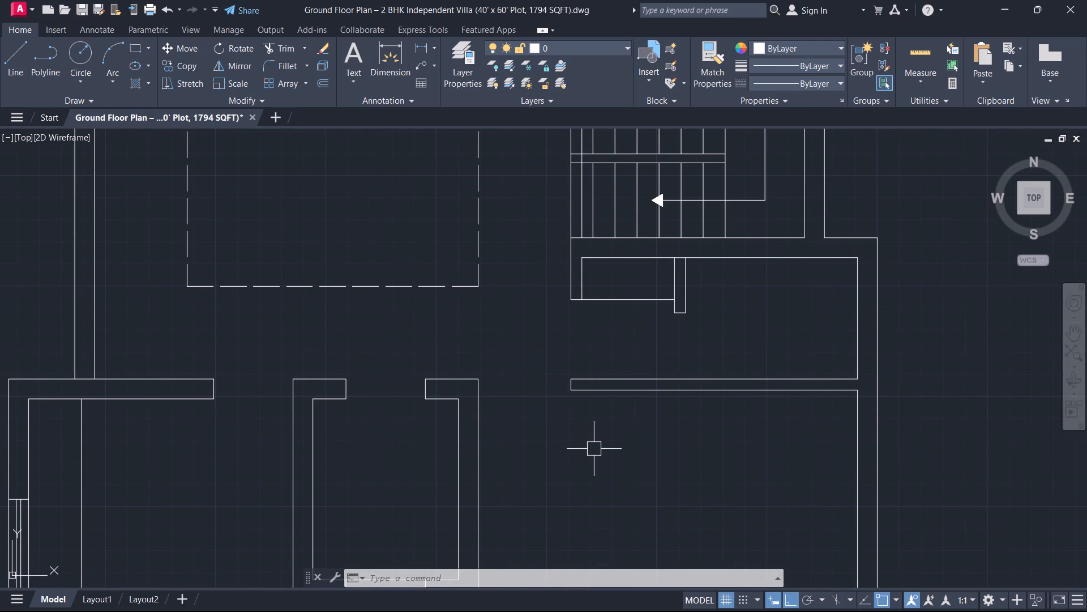
pyautogui.scroll(-1, 594, 449)
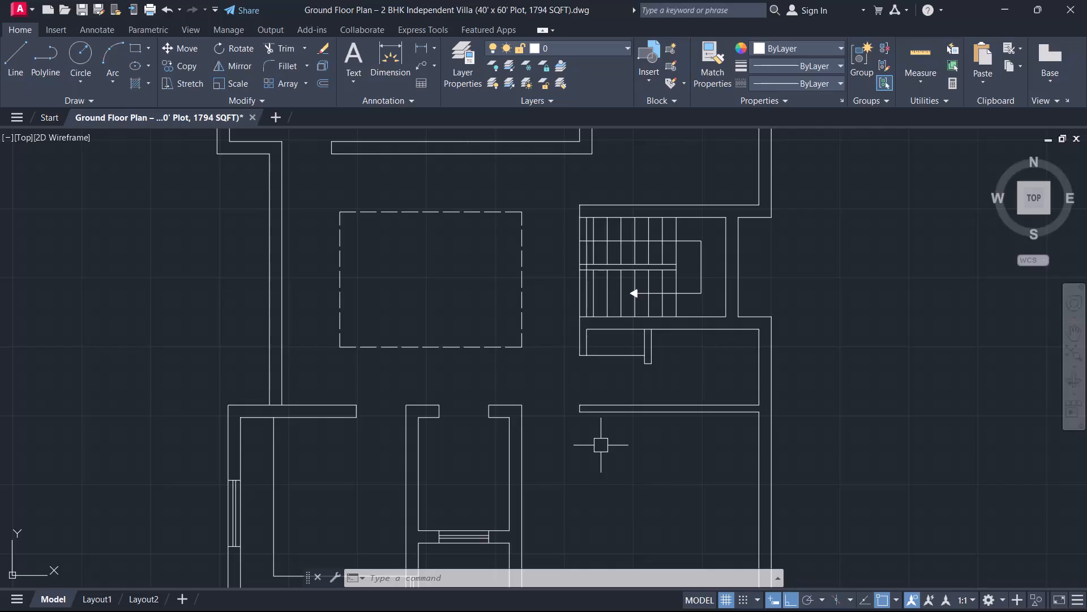
pyautogui.scroll(-1, 486, 351)
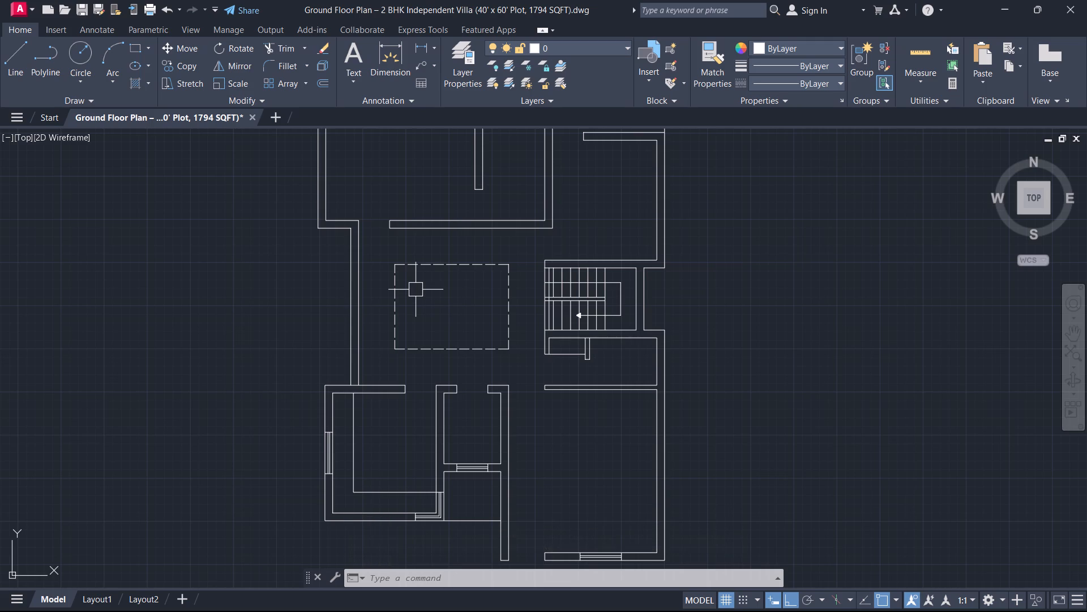
pyautogui.scroll(-1, 322, 286)
pyautogui.moveTo(413, 271); pyautogui.dragTo(418, 274, button='middle')
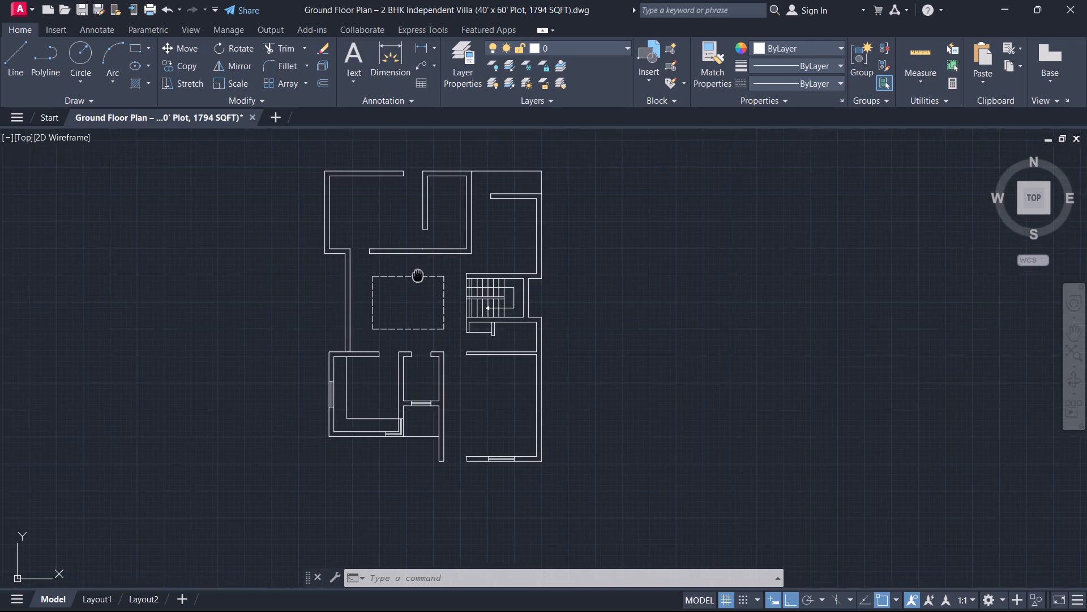
pyautogui.moveTo(418, 274); pyautogui.dragTo(380, 486, button='middle')
pyautogui.scroll(3, 414, 360)
pyautogui.write('o')
pyautogui.press('space')
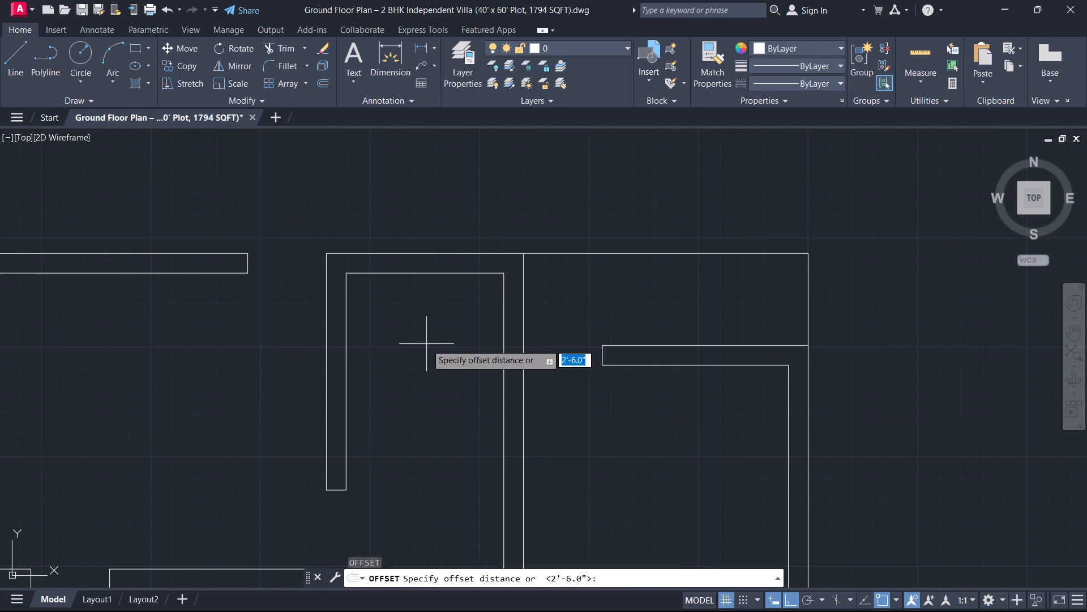
pyautogui.write("5'11")
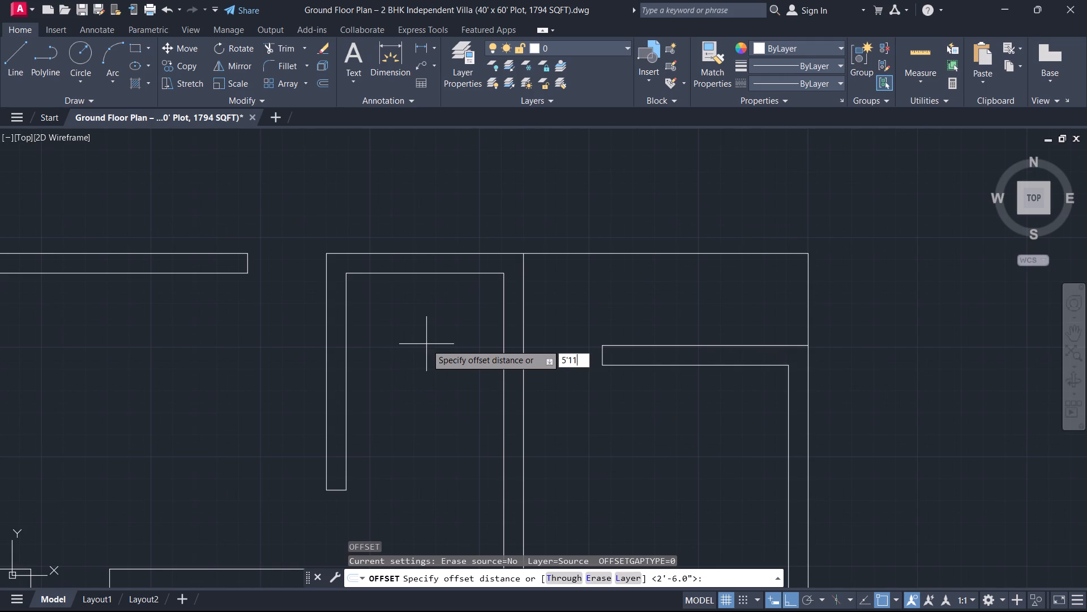
pyautogui.press('Return')
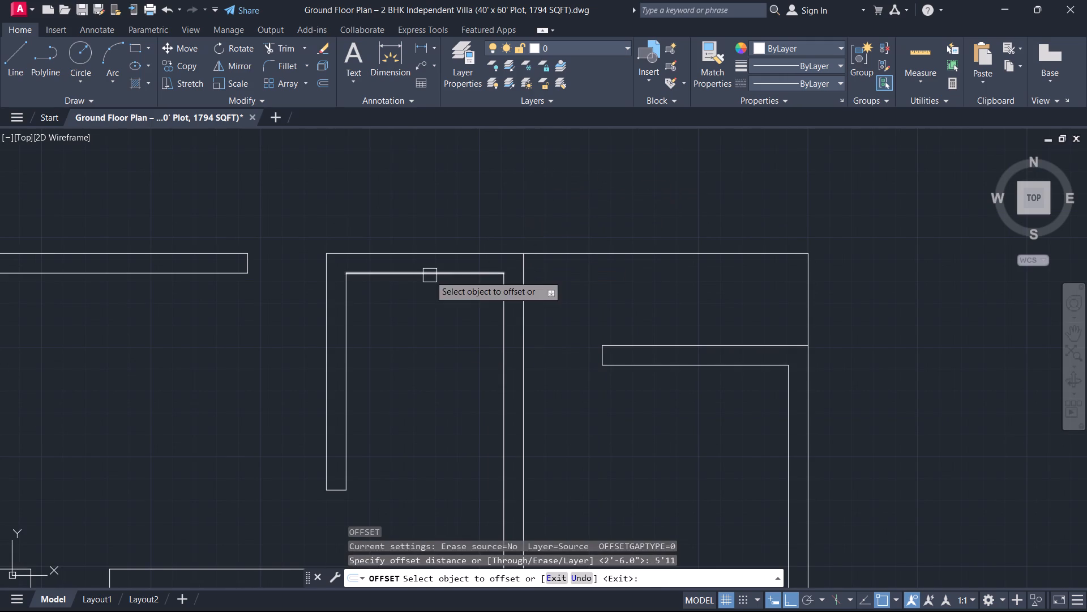
pyautogui.click(430, 275)
pyautogui.click(440, 310)
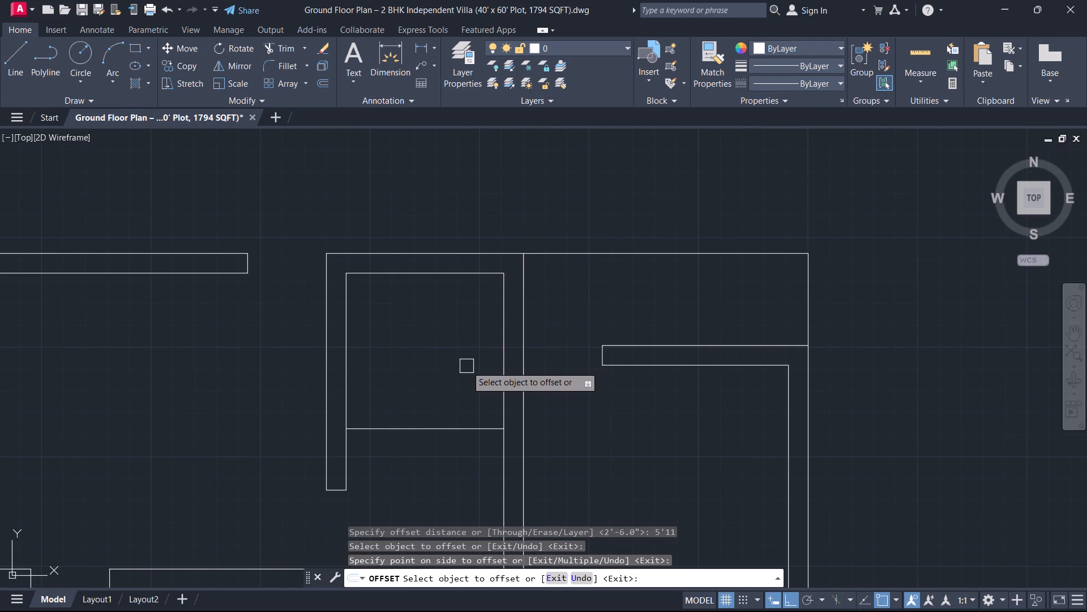
pyautogui.press('Escape')
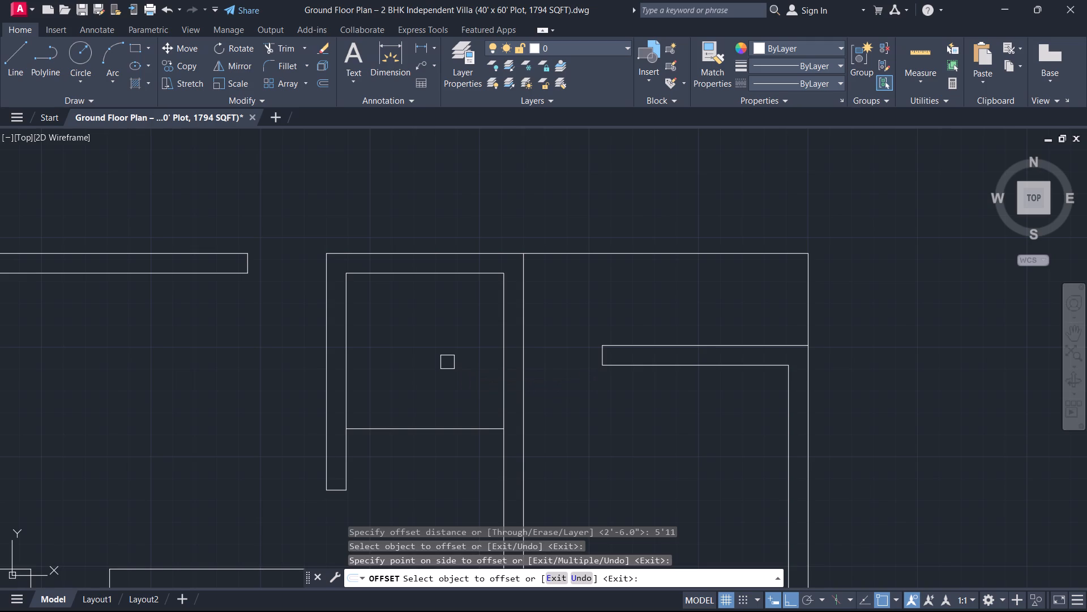
# Offset the new horizontal line in the small upper room 5" downward to give the partition its thickness.
pyautogui.write('o')
pyautogui.press('space')
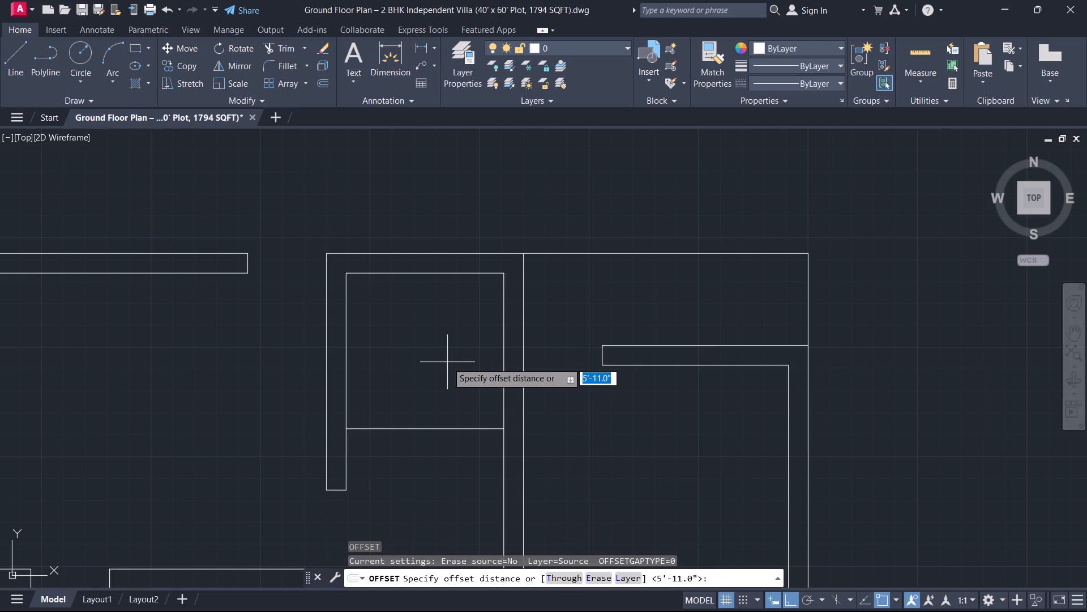
pyautogui.press('5')
pyautogui.press('Return')
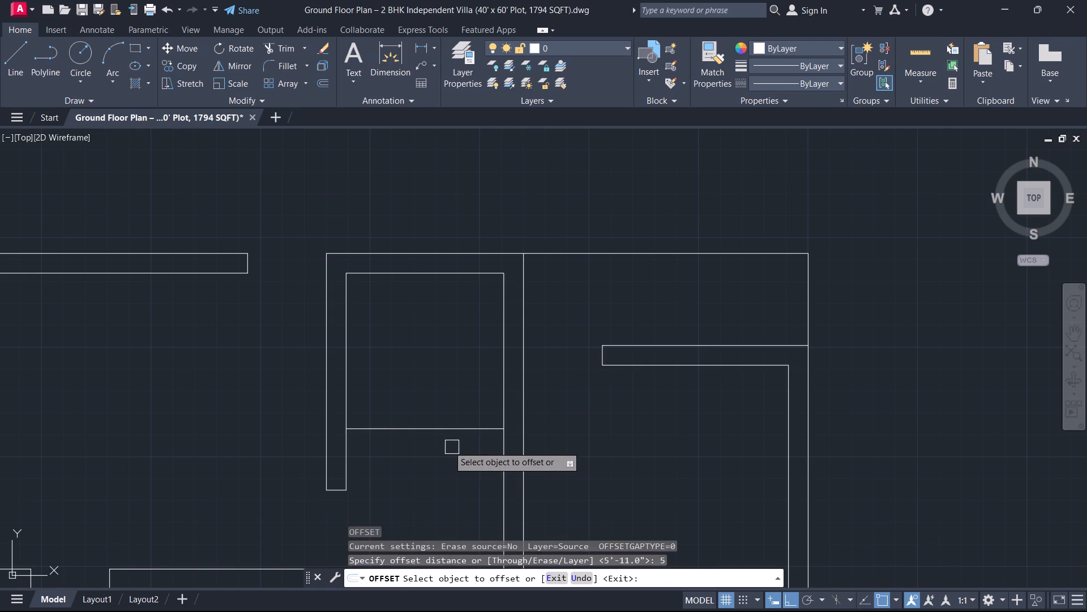
pyautogui.click(431, 427)
pyautogui.click(450, 492)
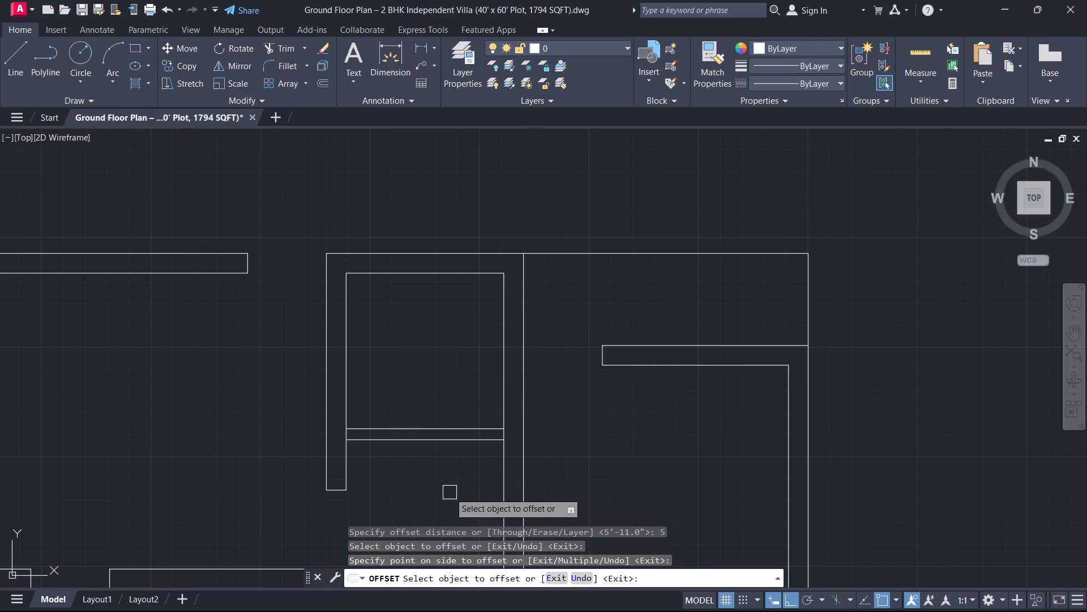
pyautogui.press('Escape')
# Offset the inner face line of the small upper room's left wall 2'-6" to the right, across the partition.
pyautogui.write('o')
pyautogui.press('space')
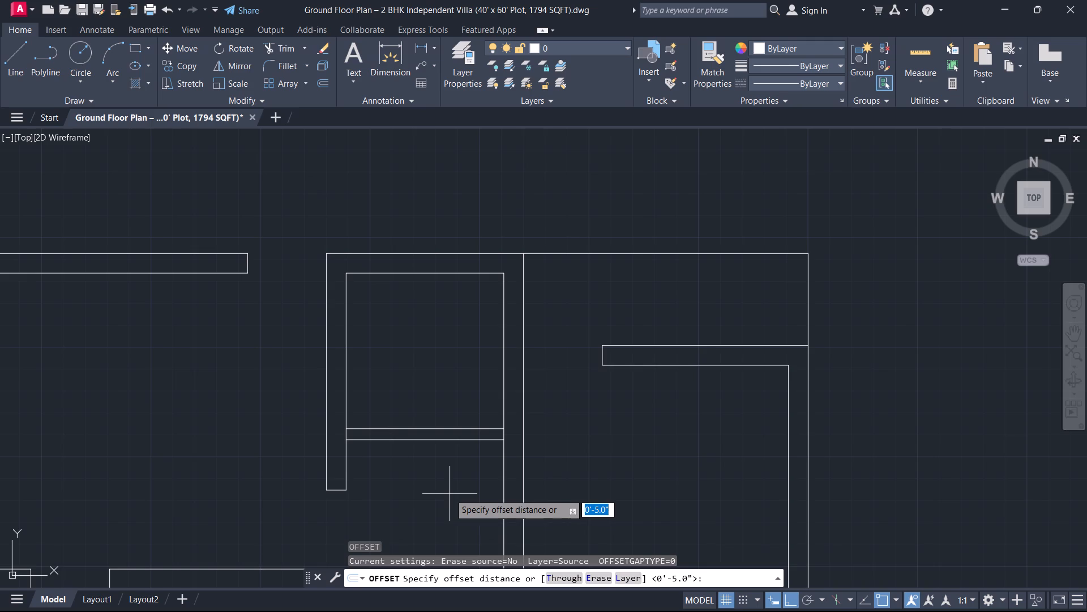
pyautogui.write("2'6")
pyautogui.press('Return')
pyautogui.scroll(2, 343, 568)
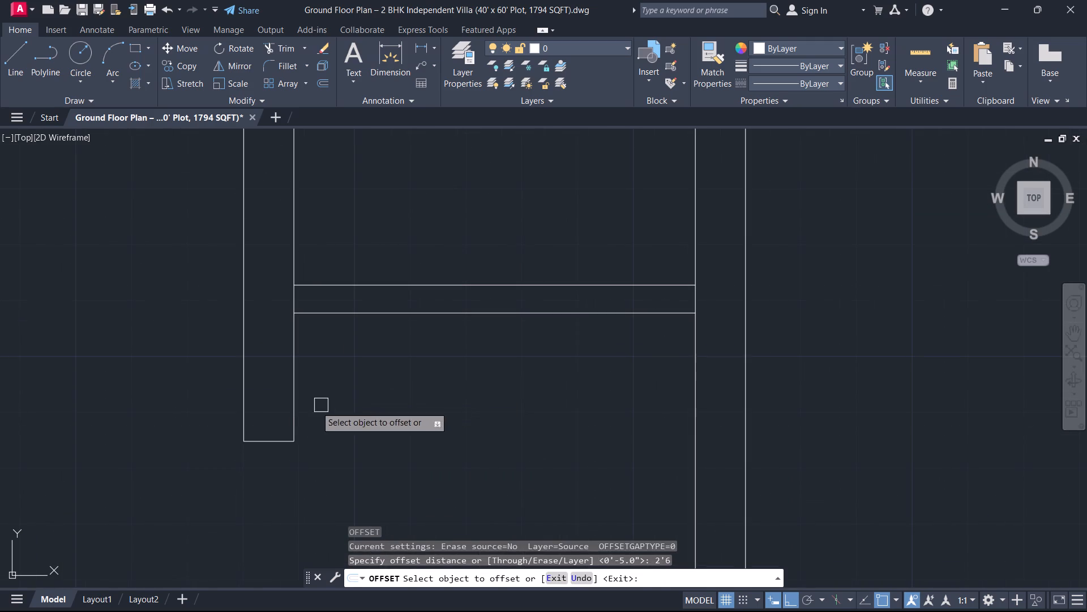
pyautogui.click(299, 411)
pyautogui.click(360, 398)
pyautogui.press('Escape')
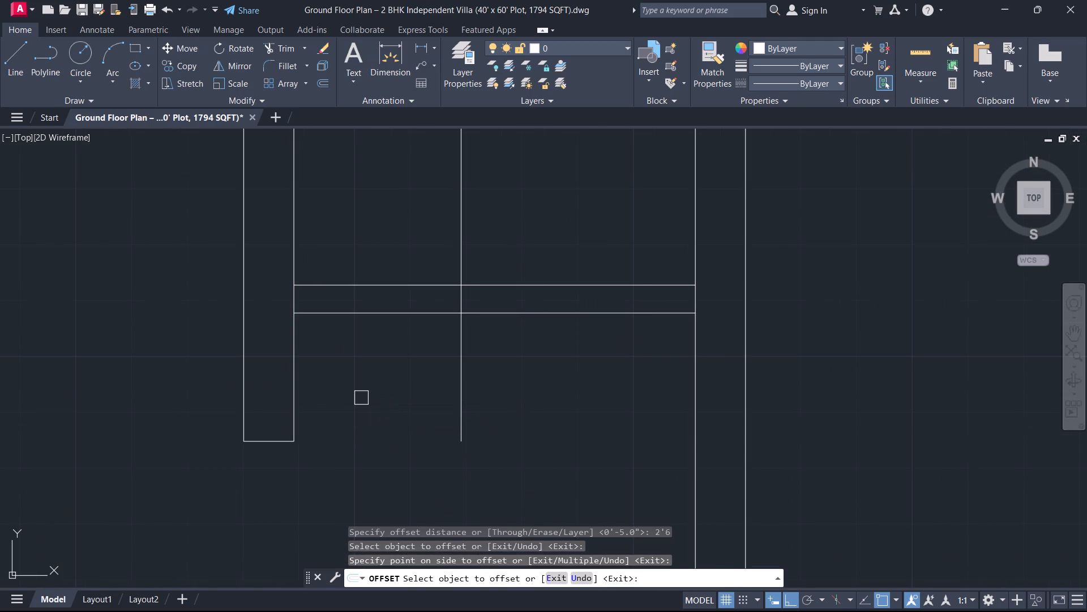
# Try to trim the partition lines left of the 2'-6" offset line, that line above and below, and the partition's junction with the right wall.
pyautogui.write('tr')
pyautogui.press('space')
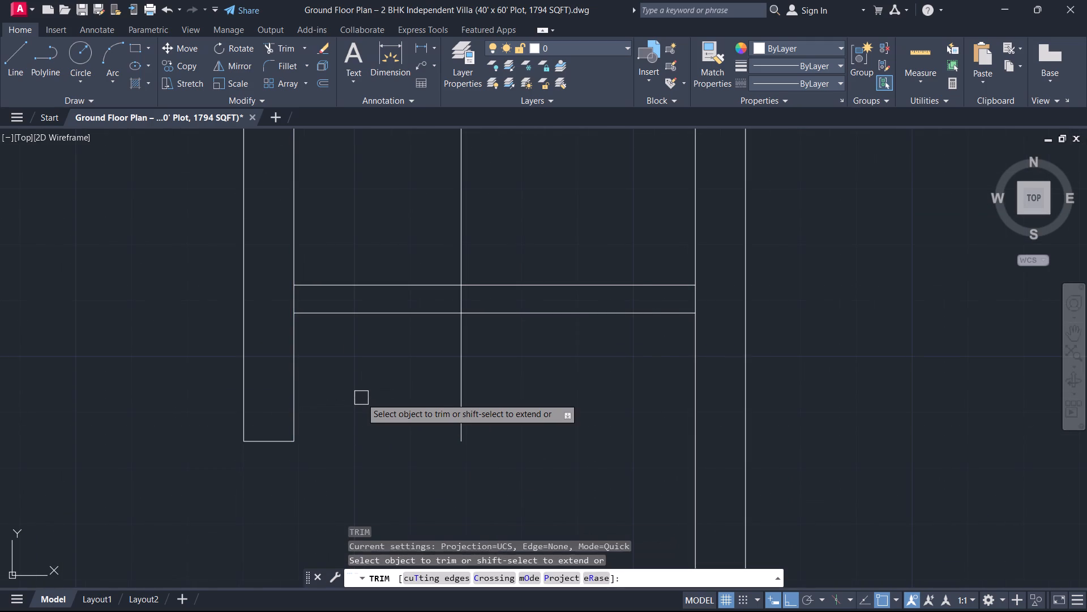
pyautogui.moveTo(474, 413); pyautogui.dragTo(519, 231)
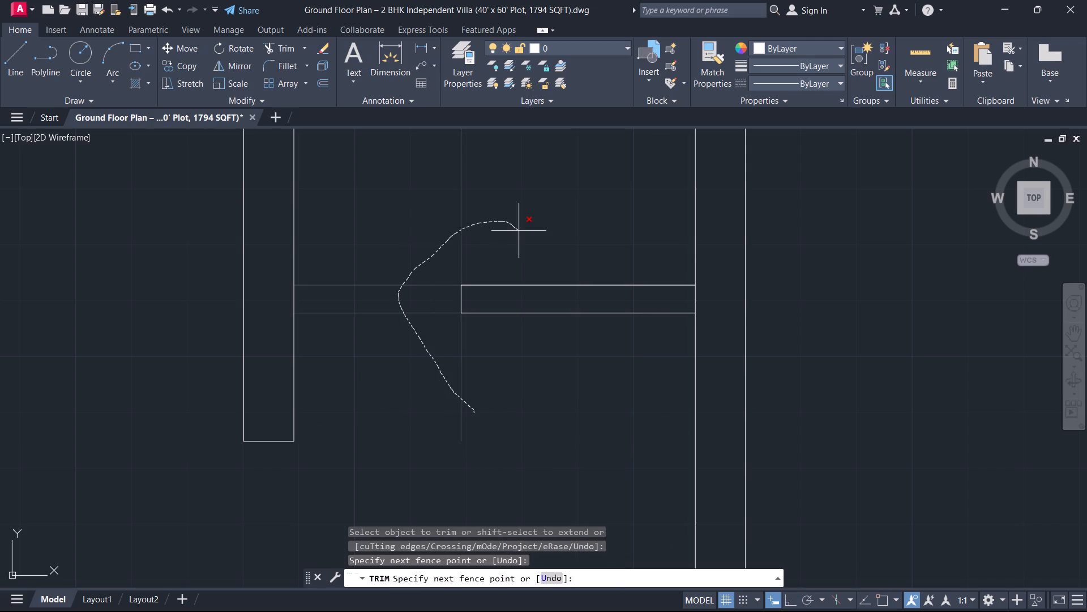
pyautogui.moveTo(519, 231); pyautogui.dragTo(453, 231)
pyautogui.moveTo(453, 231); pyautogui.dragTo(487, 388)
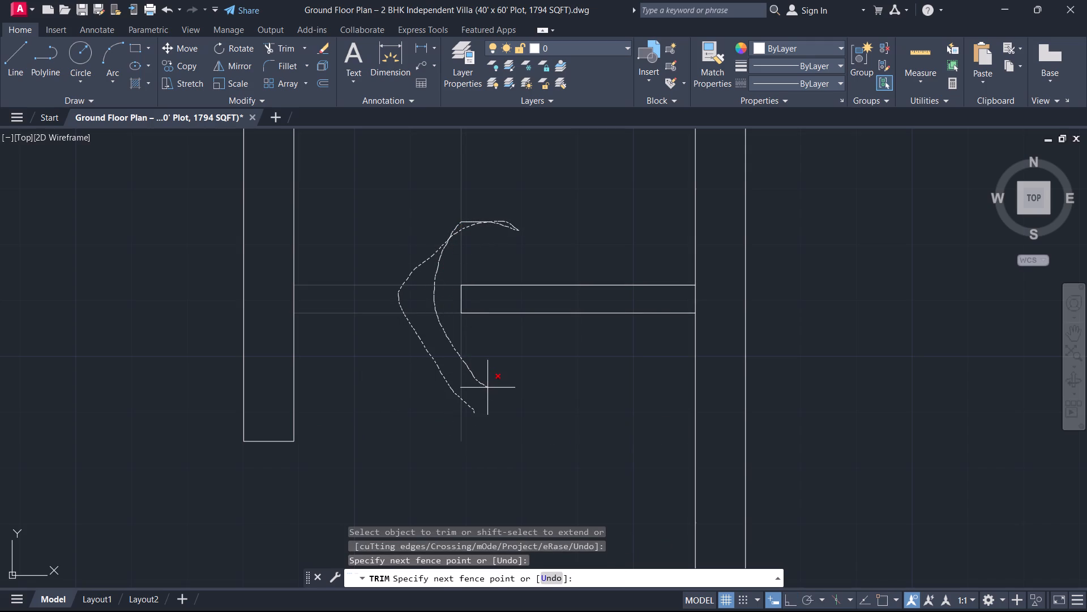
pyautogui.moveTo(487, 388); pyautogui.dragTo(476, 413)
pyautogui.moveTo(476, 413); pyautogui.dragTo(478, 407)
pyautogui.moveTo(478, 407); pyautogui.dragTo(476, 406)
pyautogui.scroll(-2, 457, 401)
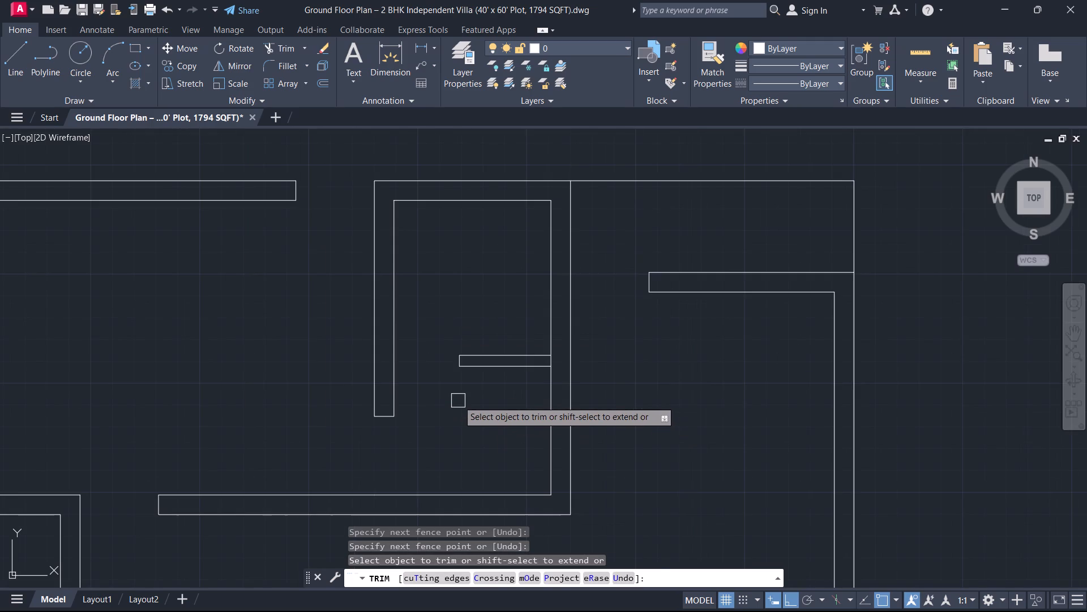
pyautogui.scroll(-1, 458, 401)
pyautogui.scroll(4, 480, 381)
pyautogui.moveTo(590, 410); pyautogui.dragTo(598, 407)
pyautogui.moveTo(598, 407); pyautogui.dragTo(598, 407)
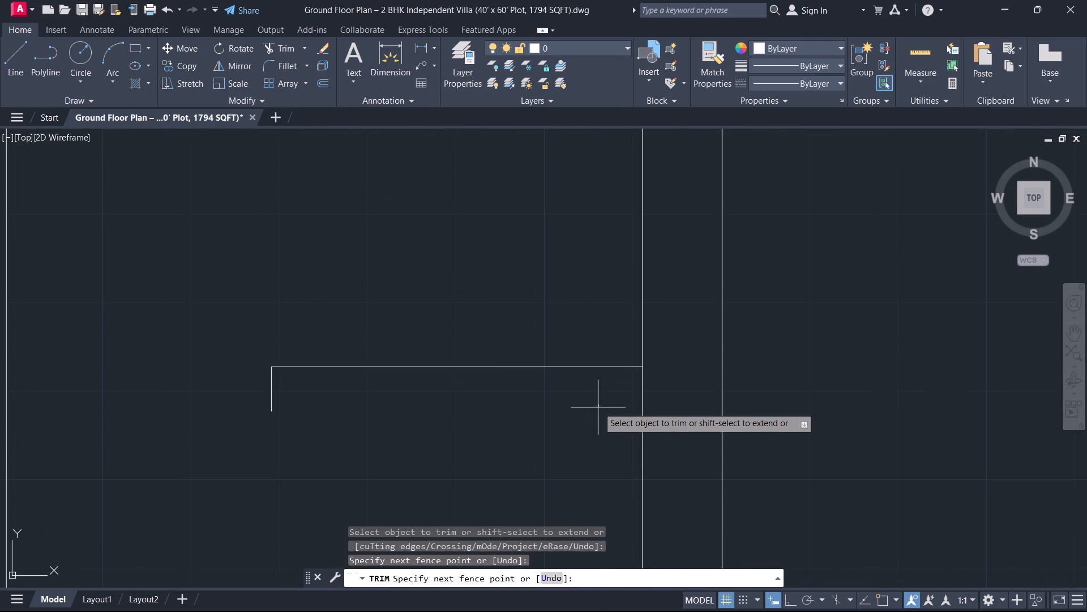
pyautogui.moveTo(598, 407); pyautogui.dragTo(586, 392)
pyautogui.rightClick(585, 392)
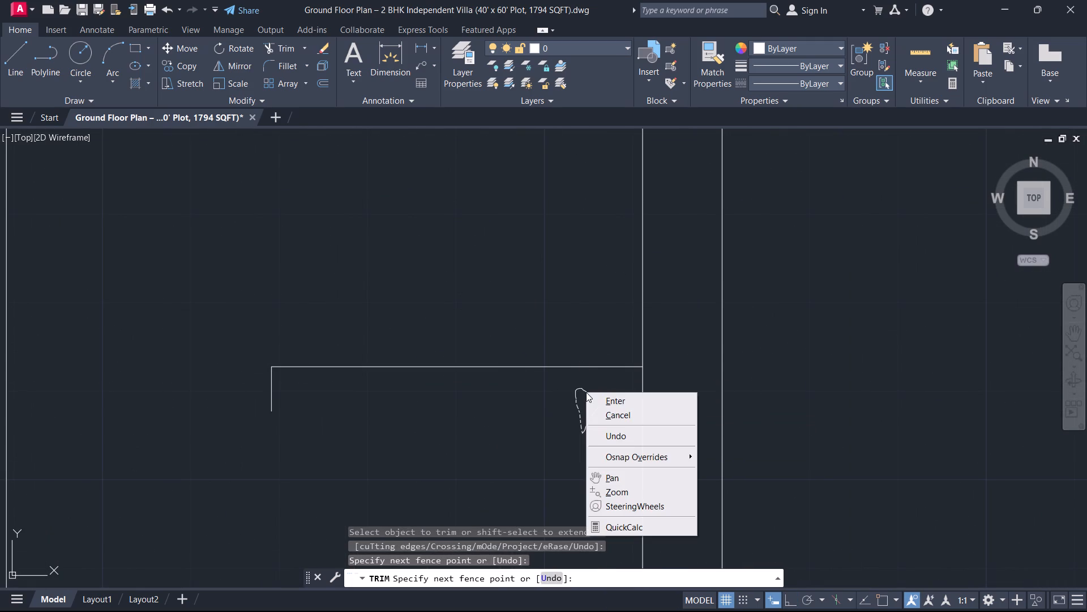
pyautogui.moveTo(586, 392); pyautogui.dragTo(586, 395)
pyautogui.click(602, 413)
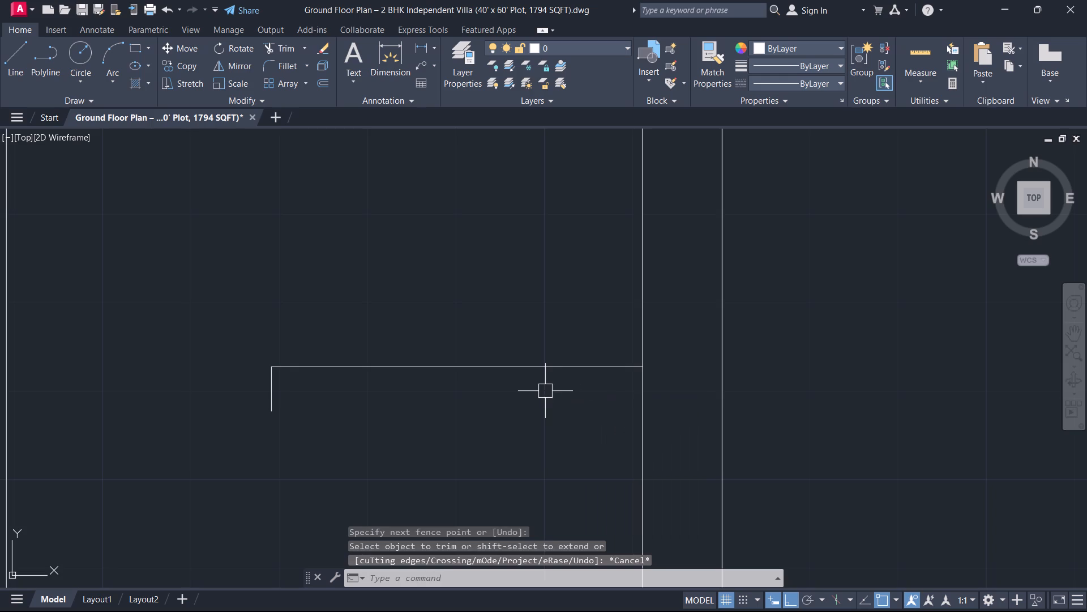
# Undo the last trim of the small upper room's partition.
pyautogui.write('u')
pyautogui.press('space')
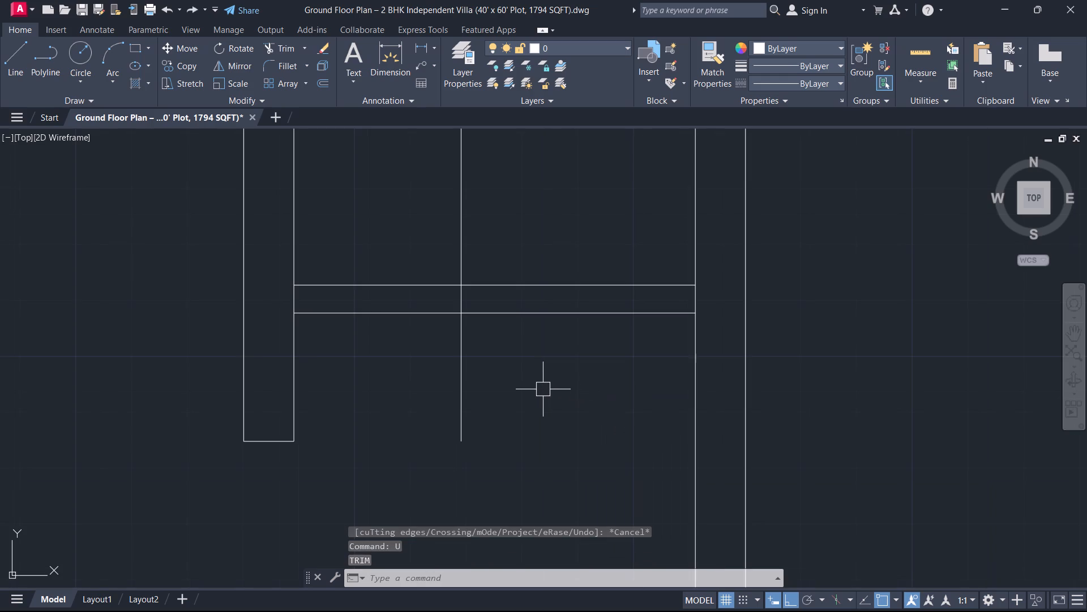
# Trim the partition lines left of the 2'-6" offset line, that line above and below them, and the right wall's face between the partition faces.
pyautogui.write('tr')
pyautogui.press('space')
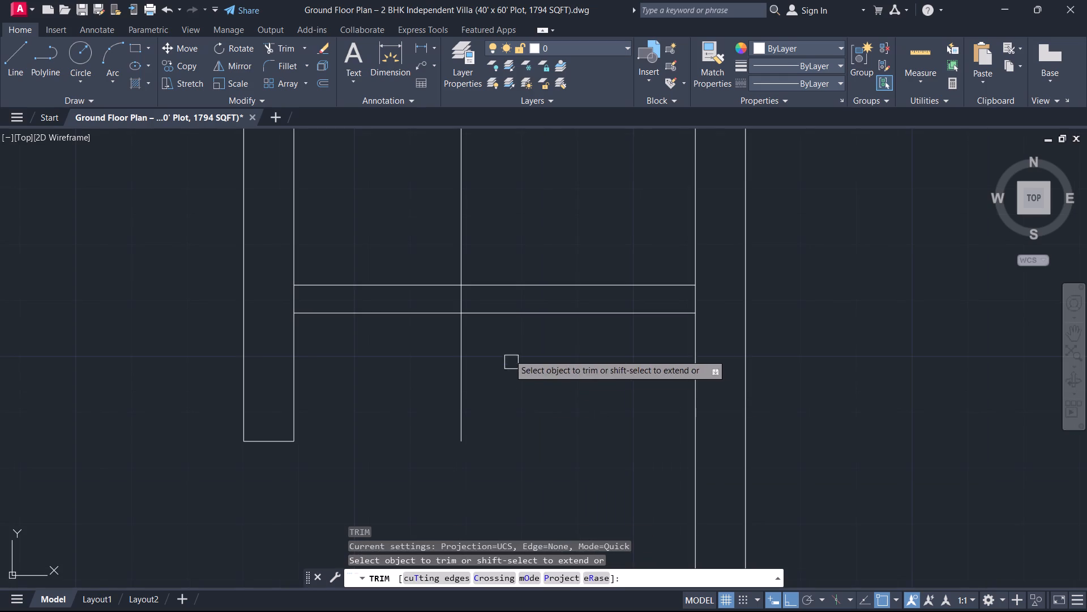
pyautogui.moveTo(511, 454); pyautogui.dragTo(404, 331)
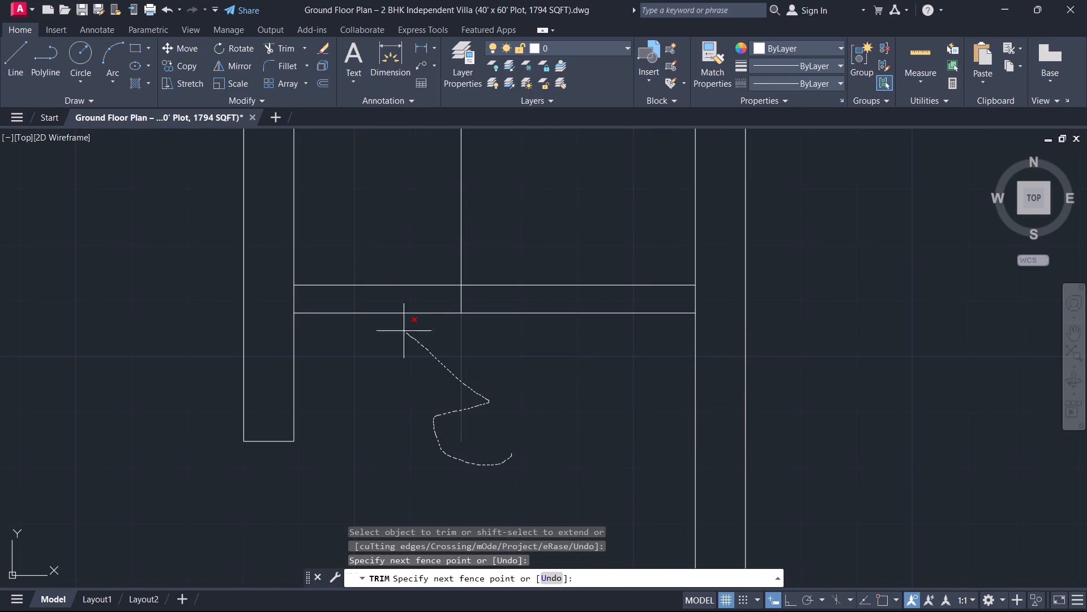
pyautogui.moveTo(404, 331); pyautogui.dragTo(498, 245)
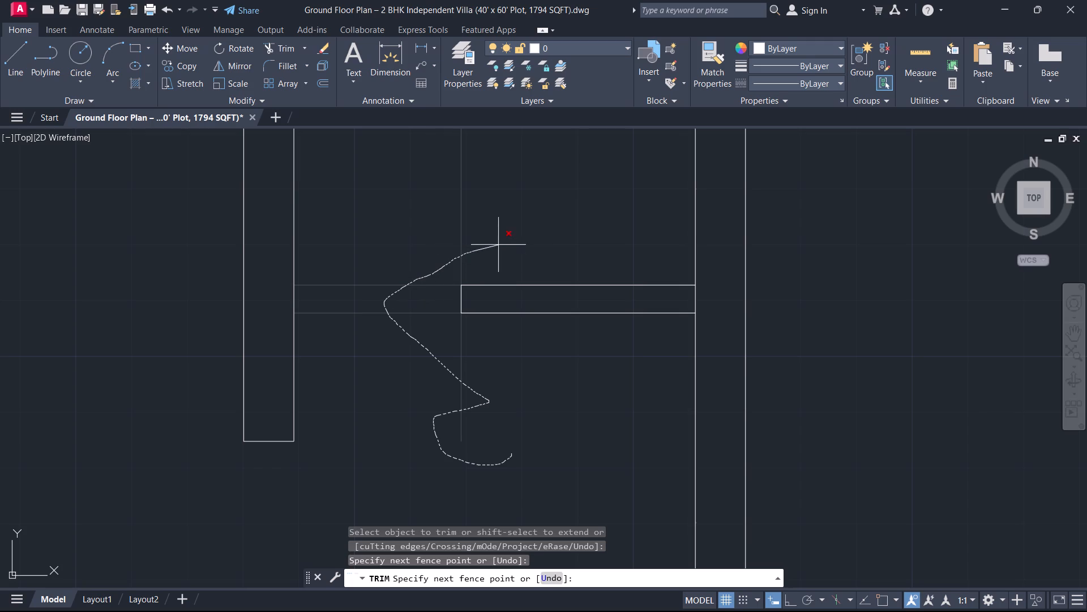
pyautogui.moveTo(498, 245); pyautogui.dragTo(587, 226)
pyautogui.scroll(3, 654, 283)
pyautogui.moveTo(716, 312); pyautogui.dragTo(776, 301)
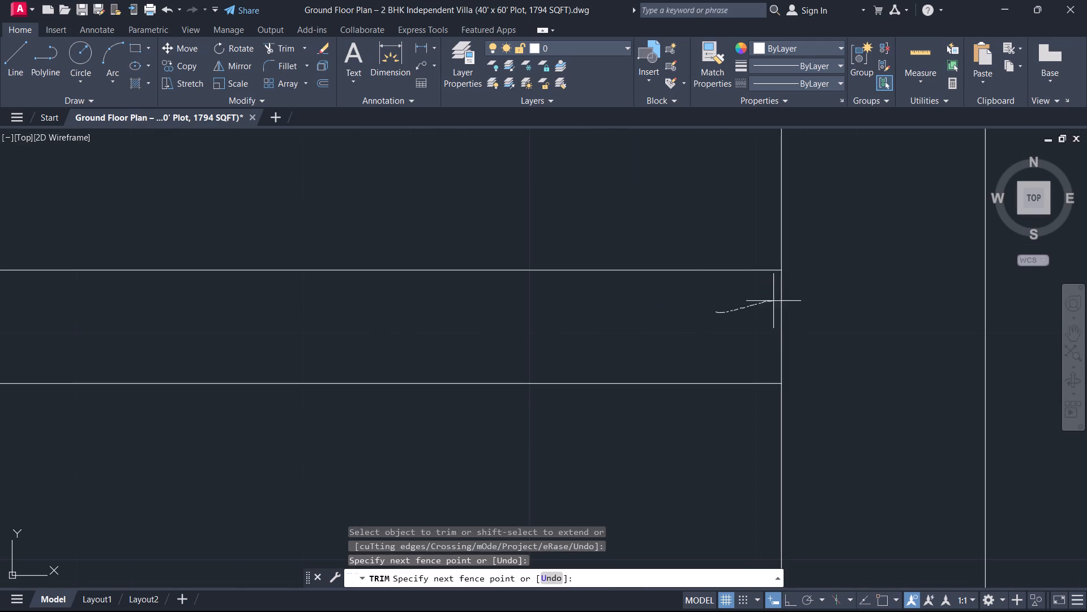
pyautogui.moveTo(776, 301); pyautogui.dragTo(798, 301)
pyautogui.scroll(-6, 769, 315)
pyautogui.moveTo(711, 346); pyautogui.dragTo(716, 348, button='right')
pyautogui.click(755, 368)
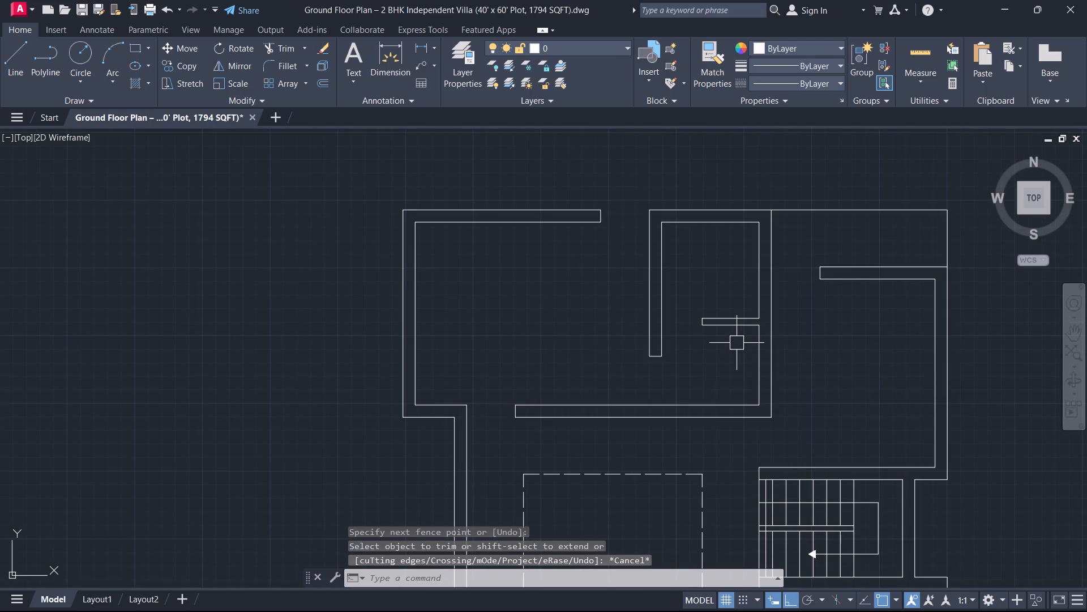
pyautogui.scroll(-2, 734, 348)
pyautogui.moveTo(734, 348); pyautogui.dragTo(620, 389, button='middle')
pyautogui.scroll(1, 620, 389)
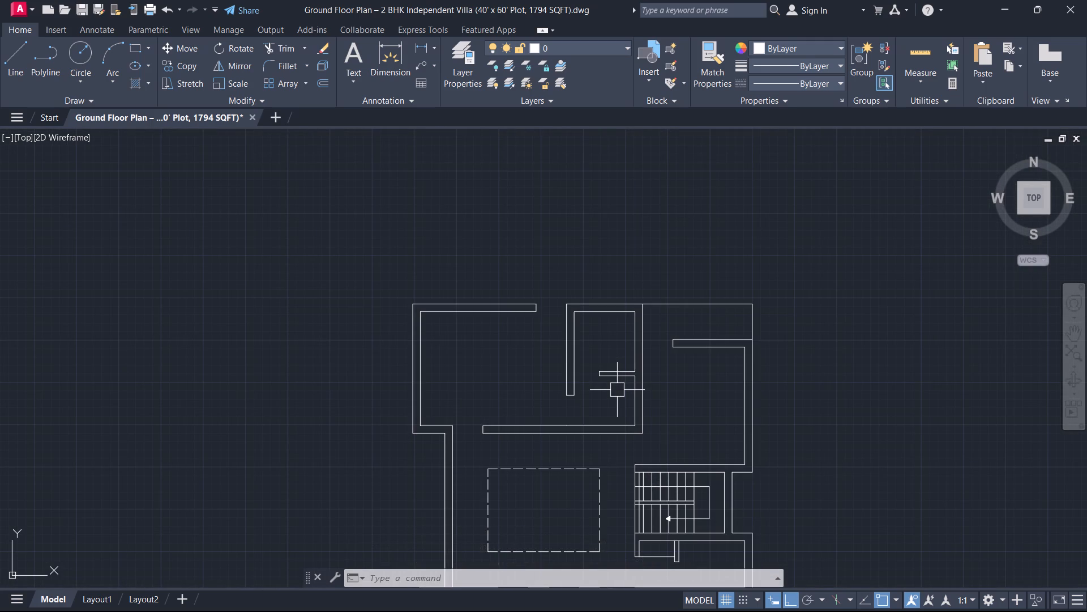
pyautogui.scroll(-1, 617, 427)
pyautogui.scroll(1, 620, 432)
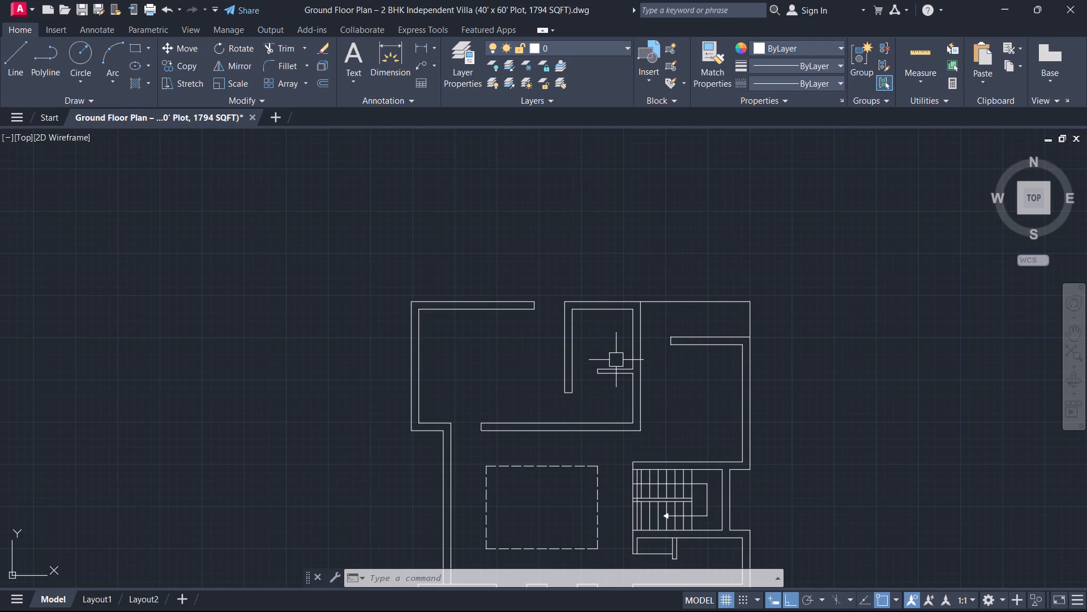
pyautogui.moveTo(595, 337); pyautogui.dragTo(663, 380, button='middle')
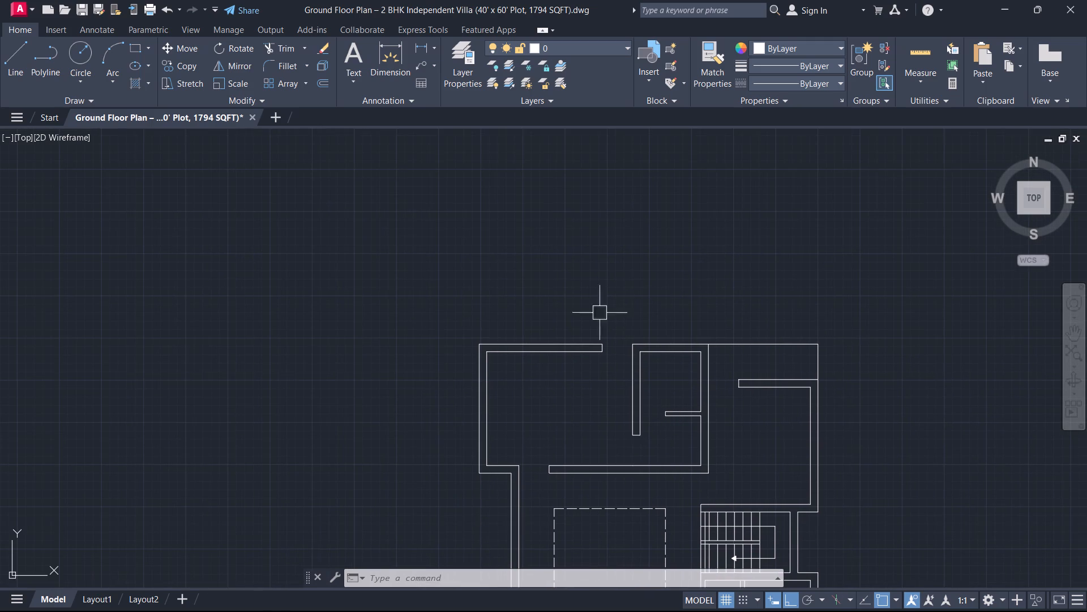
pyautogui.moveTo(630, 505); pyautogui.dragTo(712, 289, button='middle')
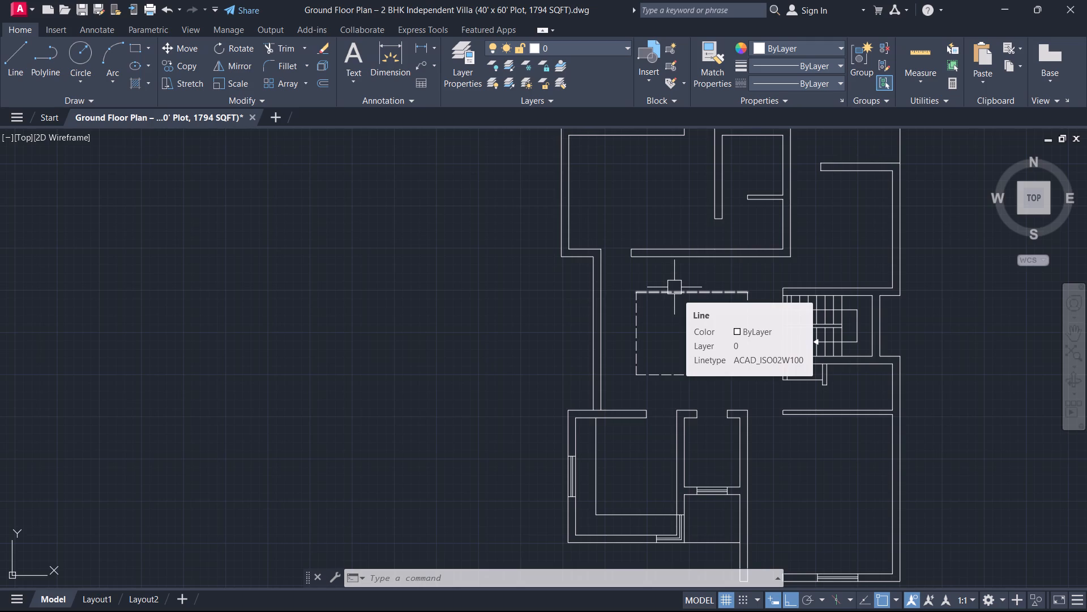
# Offset the upper face line of the lower-left room's top wall 3' upward, across the dining area's left wall.
pyautogui.write("o 3'")
pyautogui.press('Return')
pyautogui.scroll(2, 657, 379)
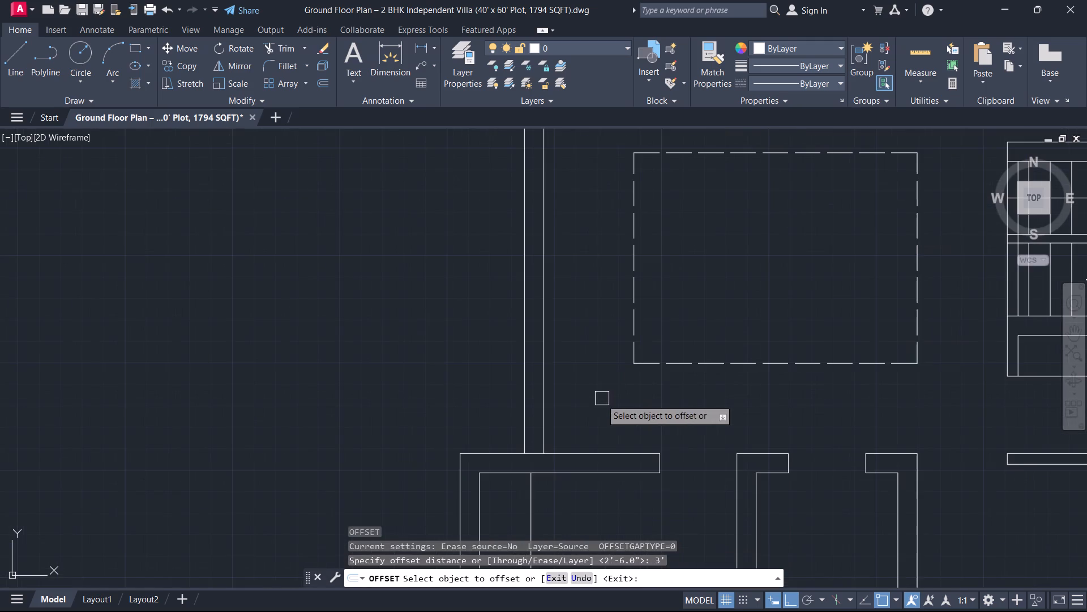
pyautogui.click(598, 454)
pyautogui.click(601, 440)
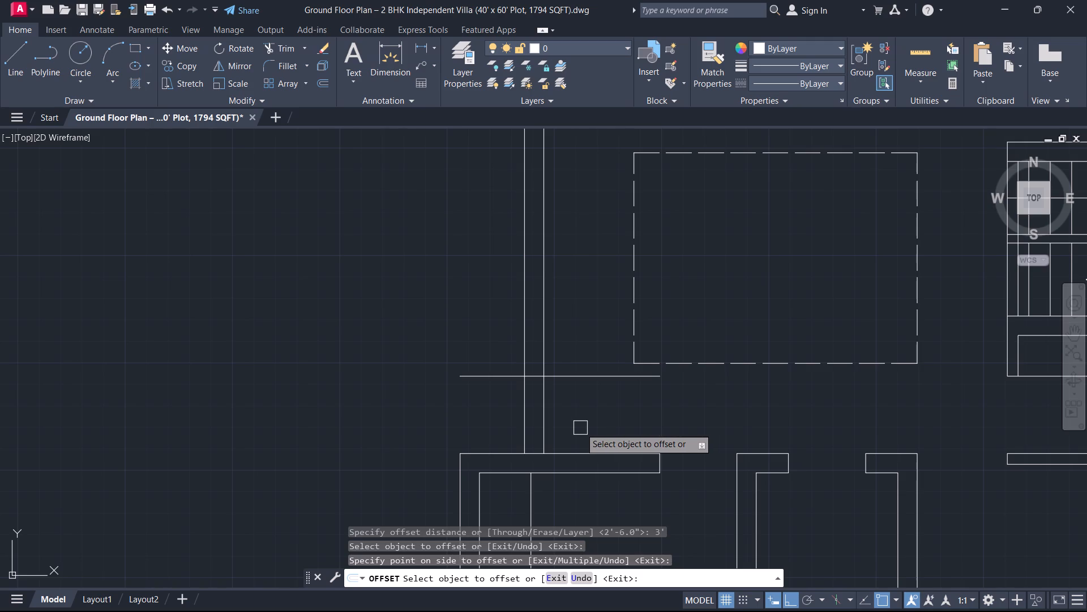
pyautogui.press('Escape')
# Trim the offset line's overhangs on both sides of the dining area's left wall and the wall lines below it, leaving a 3' opening.
pyautogui.write('tr')
pyautogui.press('space')
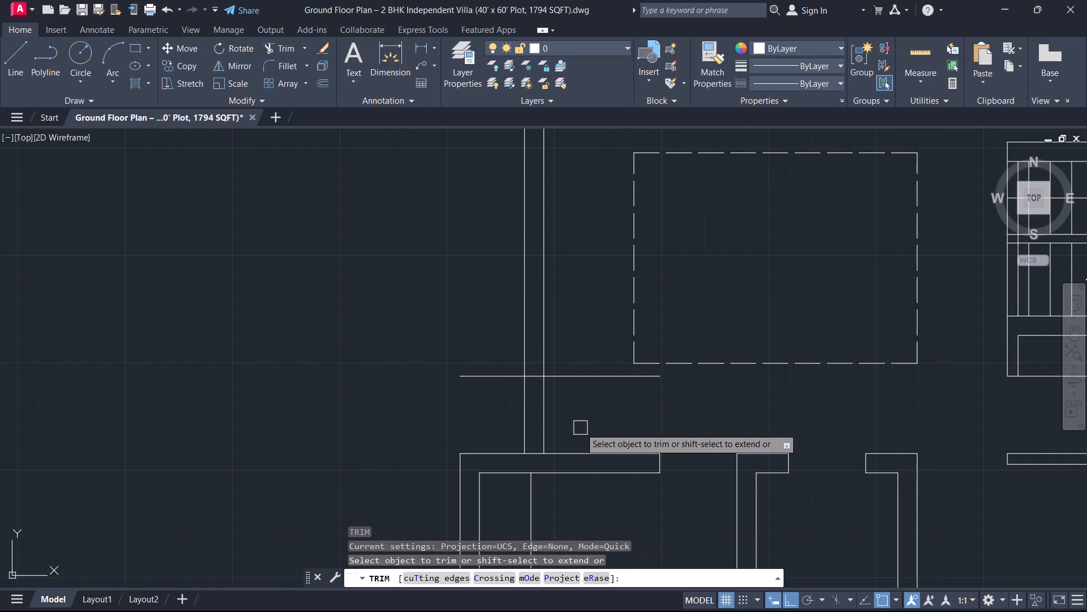
pyautogui.moveTo(614, 423); pyautogui.dragTo(600, 373)
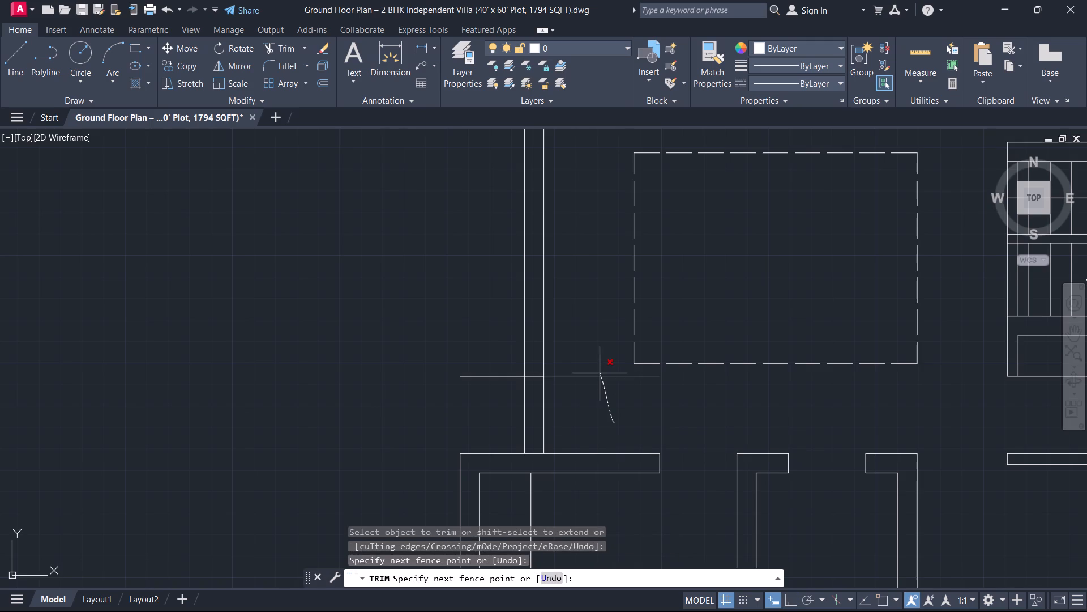
pyautogui.moveTo(600, 373); pyautogui.dragTo(500, 343)
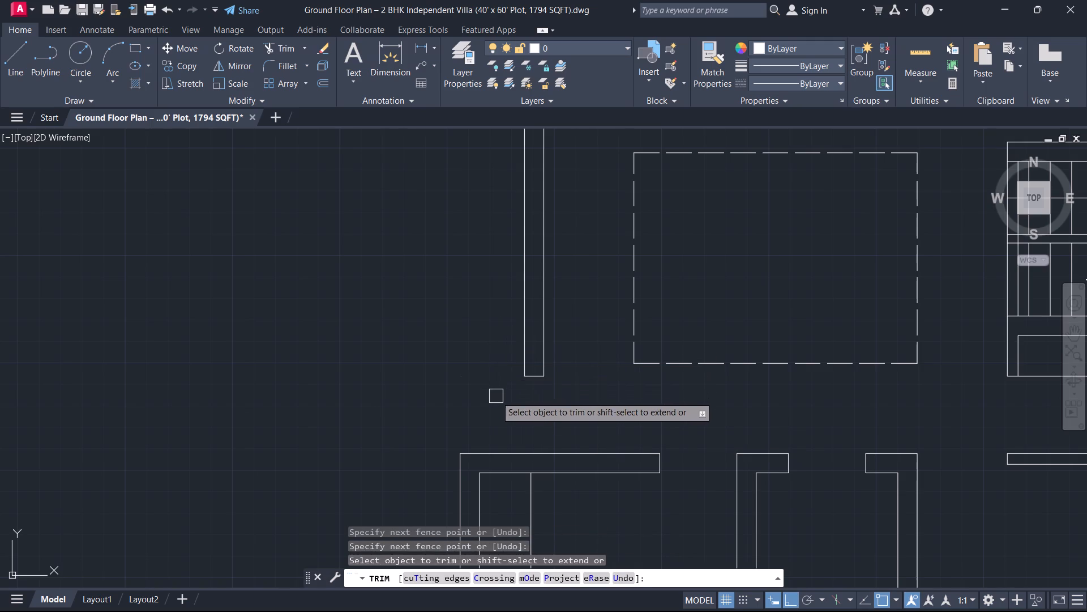
pyautogui.rightClick(495, 397)
pyautogui.click(524, 418)
pyautogui.click(559, 454)
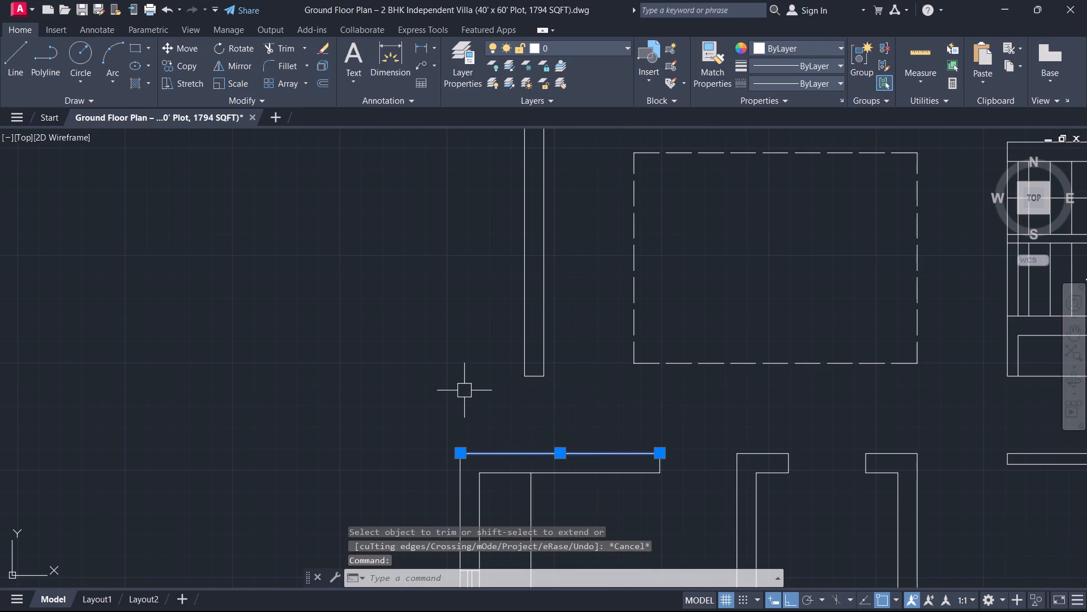
pyautogui.press('Escape')
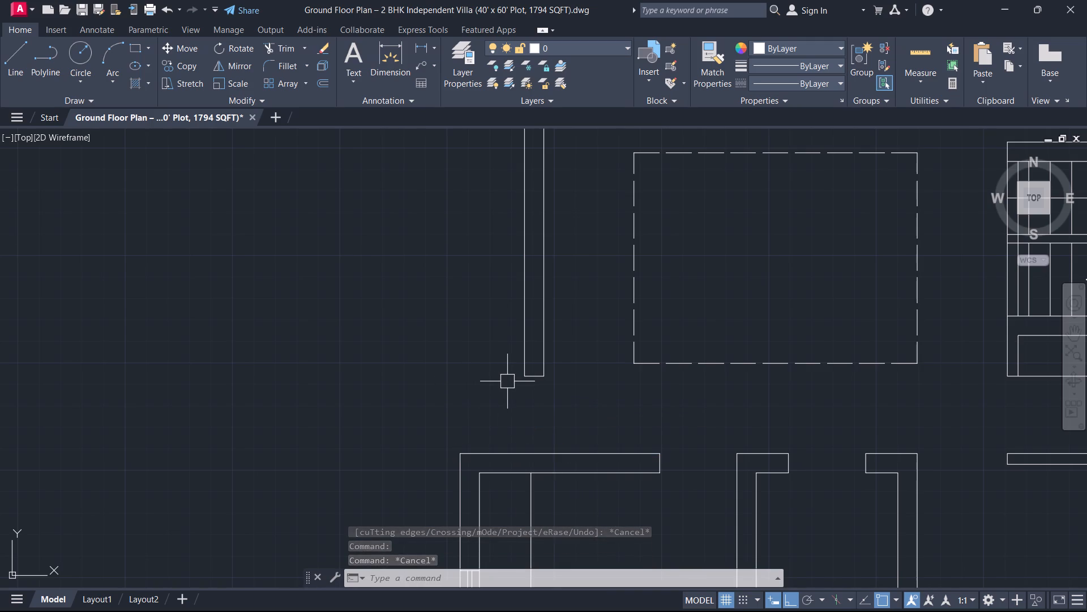
# Draw a line across the dining area's left wall from the midpoint of its inner face to the outer face.
pyautogui.press('l')
pyautogui.press('space')
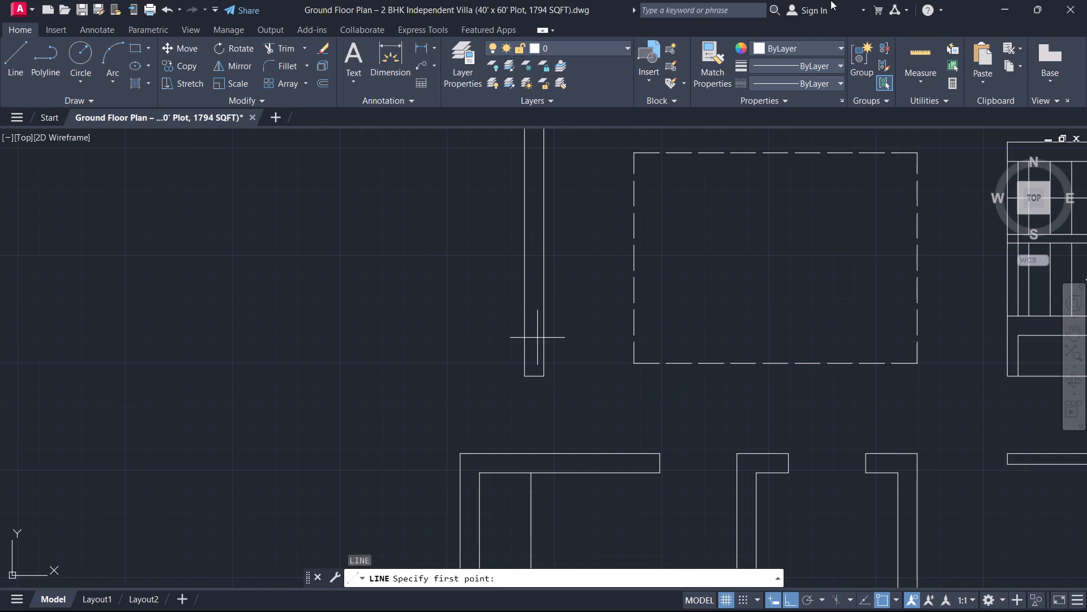
pyautogui.moveTo(845, 0); pyautogui.dragTo(668, 236, button='middle')
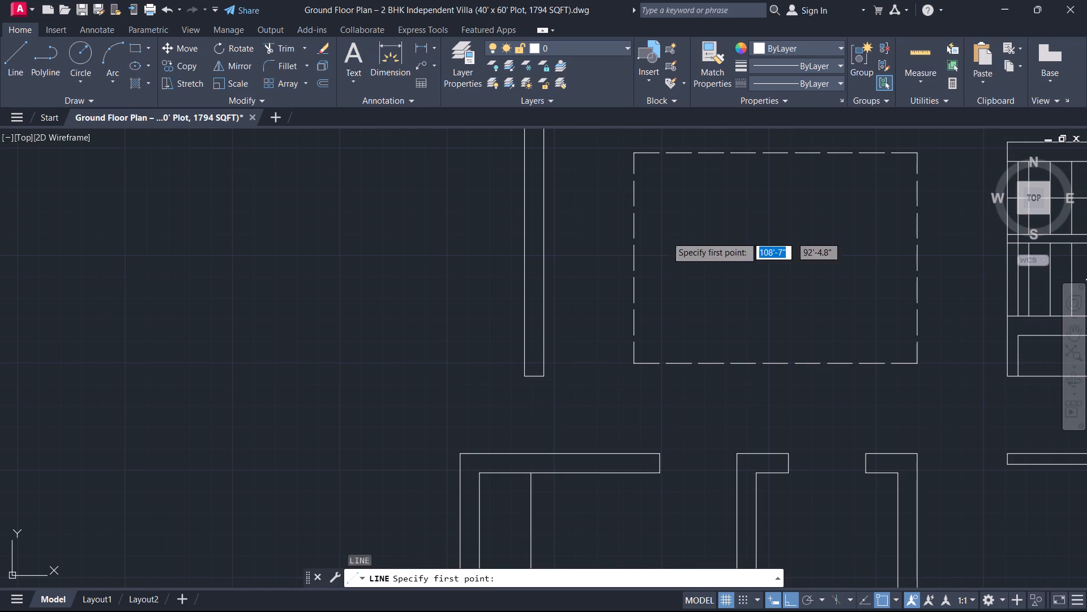
pyautogui.moveTo(659, 231); pyautogui.dragTo(622, 324, button='middle')
pyautogui.scroll(-2, 650, 260)
pyautogui.scroll(2, 575, 324)
pyautogui.click(579, 305)
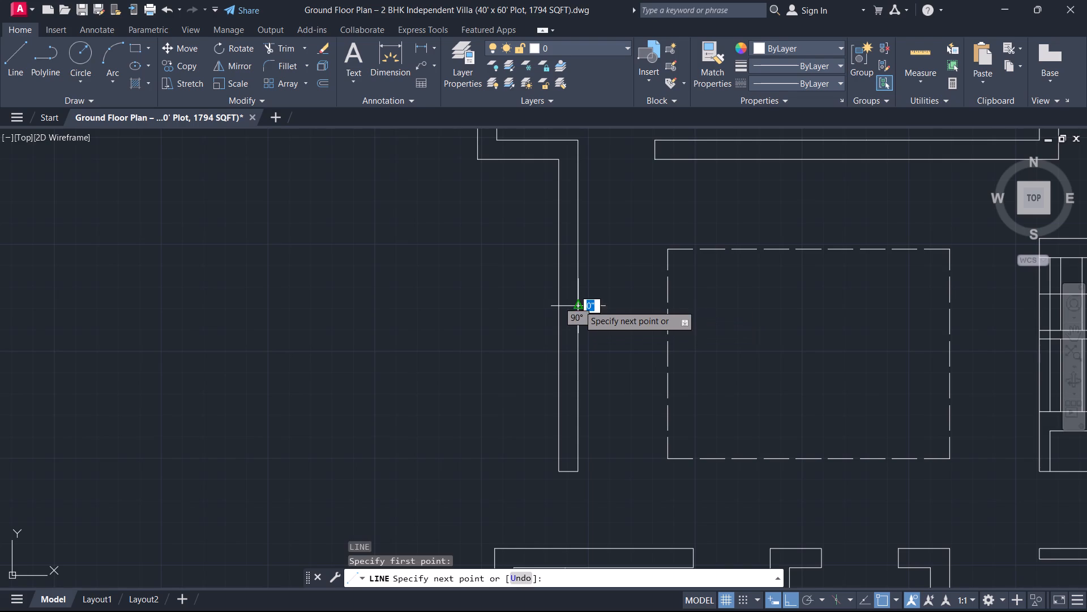
pyautogui.click(559, 304)
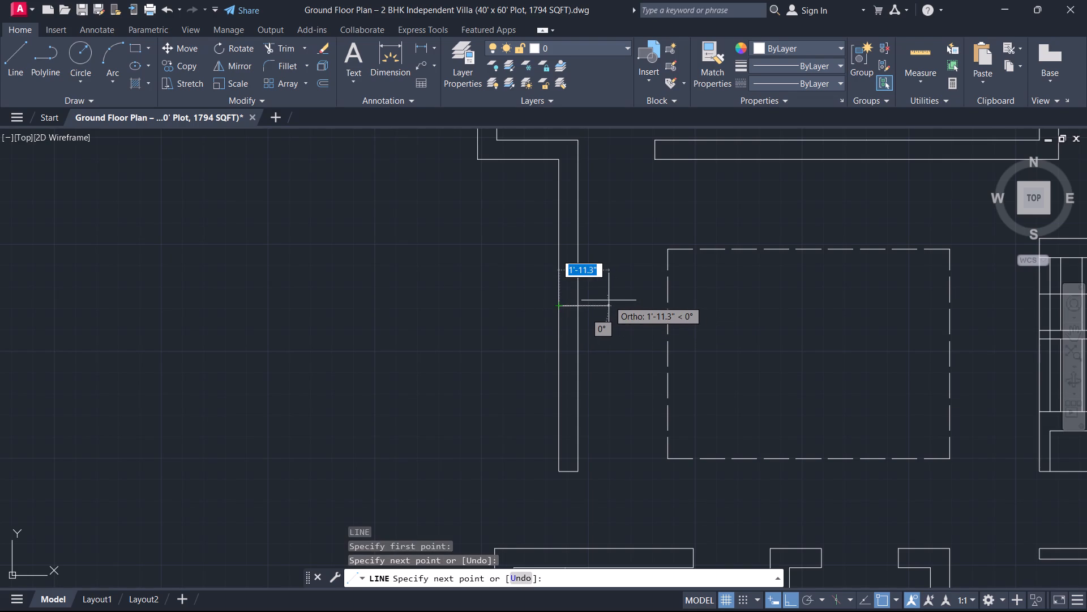
pyautogui.press('Escape')
# Offset the cross line in the dining area's left wall 2' downward and 2' upward to mark the window ends.
pyautogui.write('o')
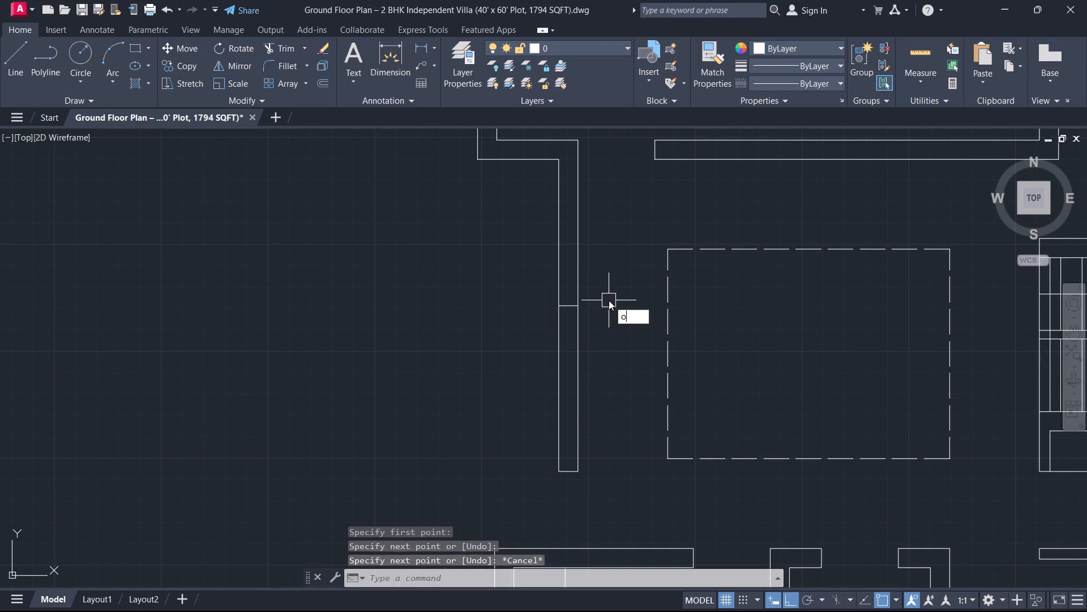
pyautogui.press('space')
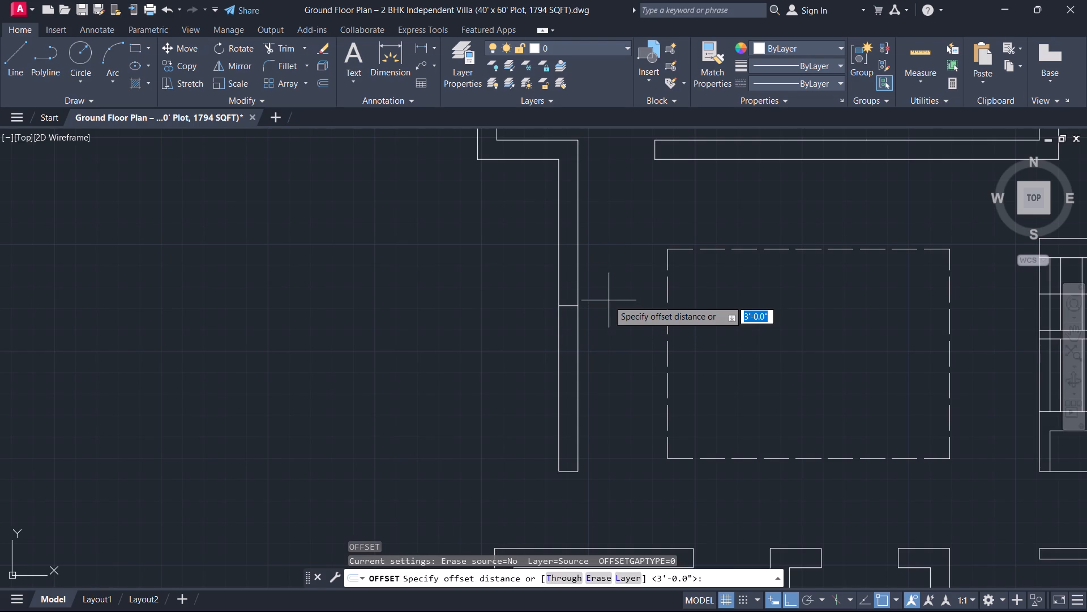
pyautogui.press('2')
pyautogui.press("'")
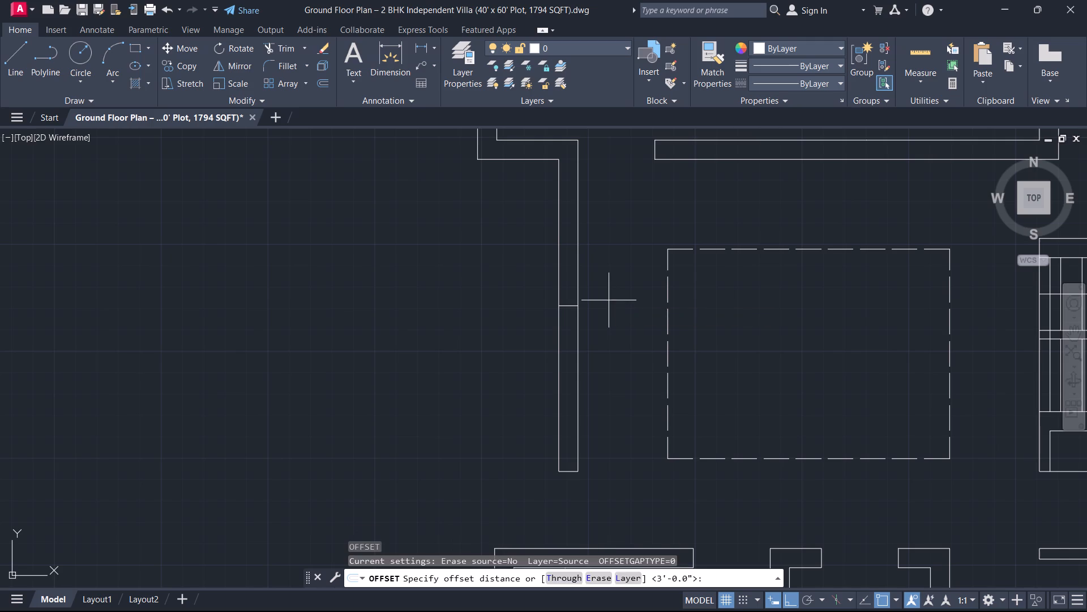
pyautogui.press('Return')
pyautogui.scroll(3, 535, 348)
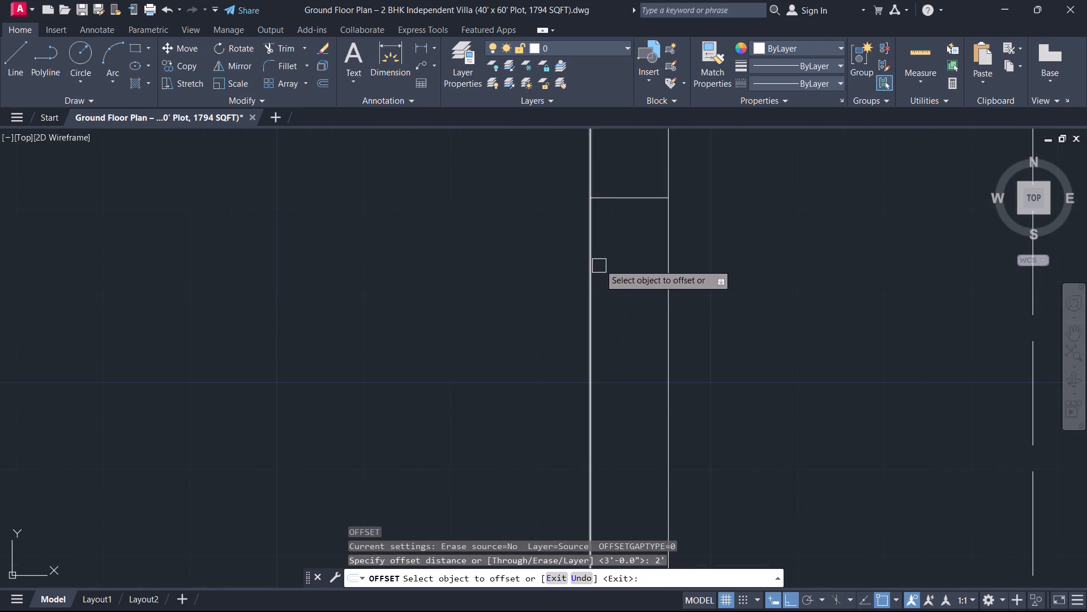
pyautogui.click(630, 202)
pyautogui.click(635, 252)
pyautogui.scroll(-3, 635, 252)
pyautogui.moveTo(634, 273); pyautogui.dragTo(609, 397, button='middle')
pyautogui.scroll(1, 605, 397)
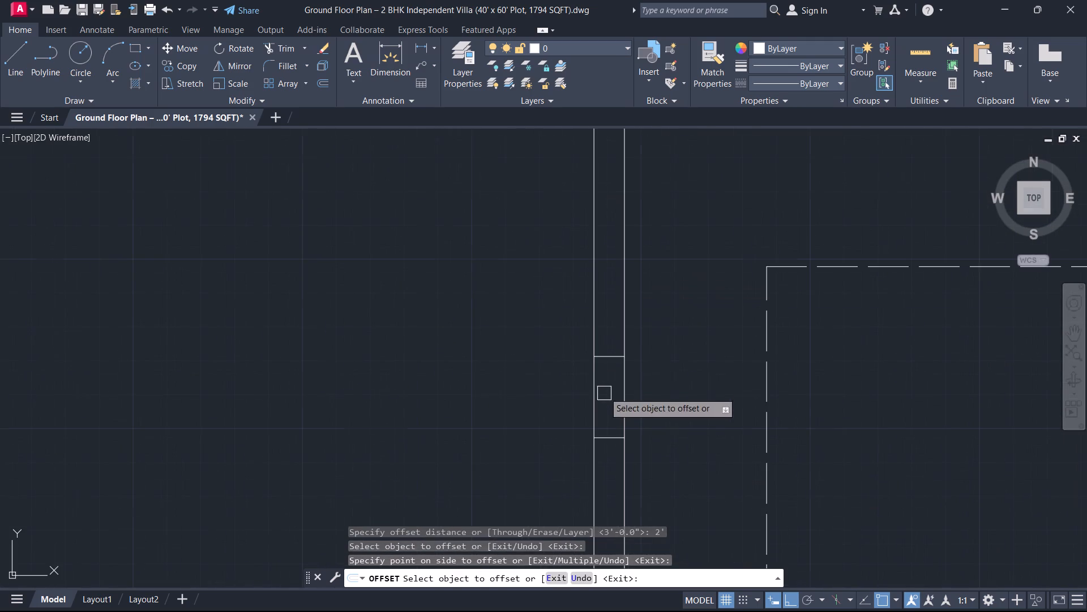
pyautogui.click(613, 358)
pyautogui.click(606, 321)
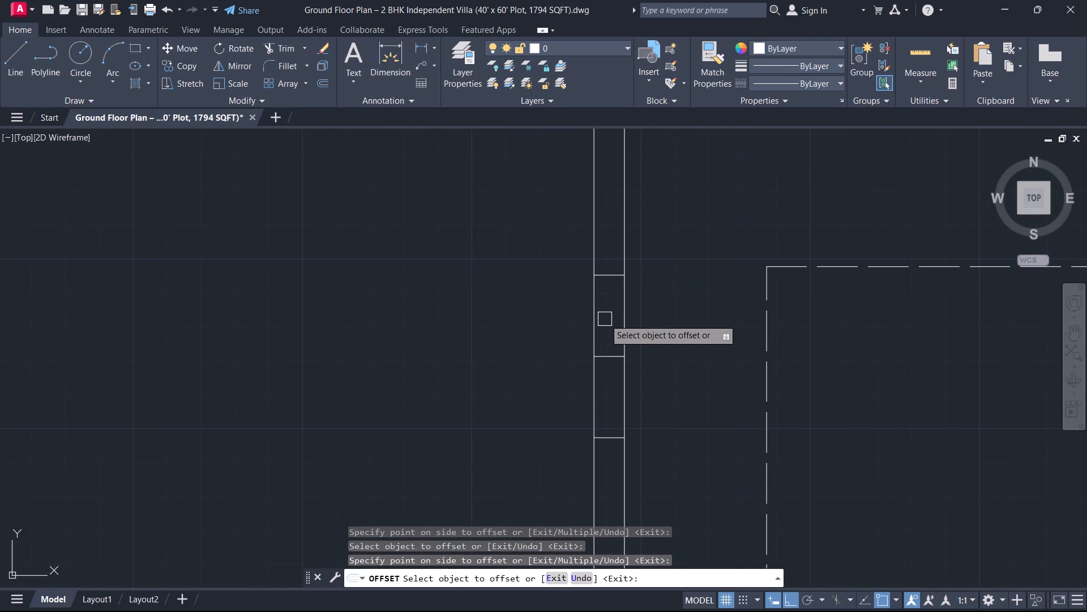
pyautogui.press('Escape')
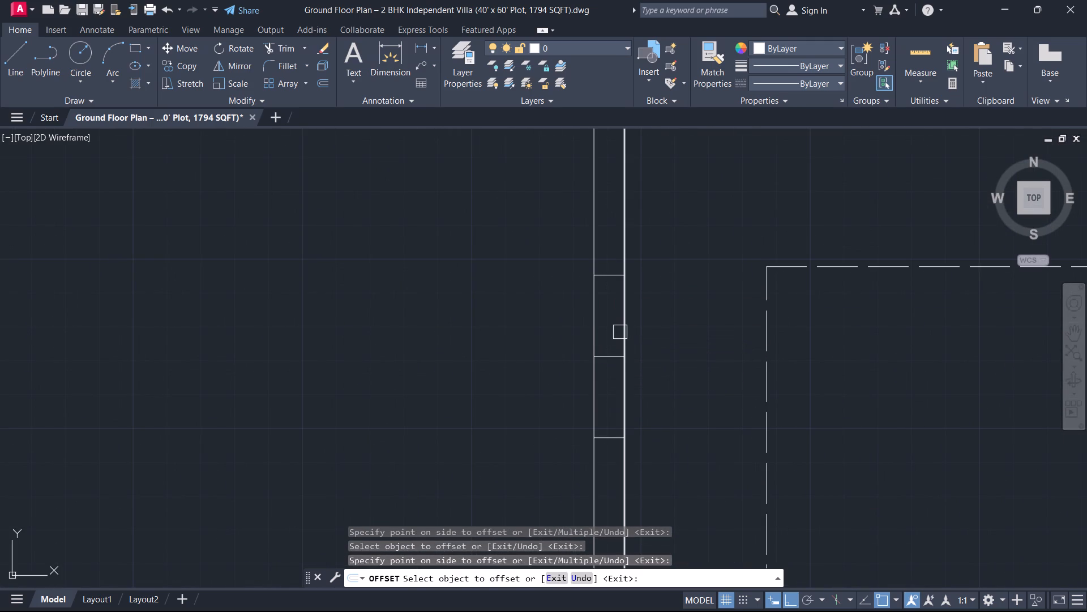
# Trim away the middle cross line between the two window end lines in the dining area's left wall.
pyautogui.write('tr')
pyautogui.press('space')
pyautogui.click(614, 358)
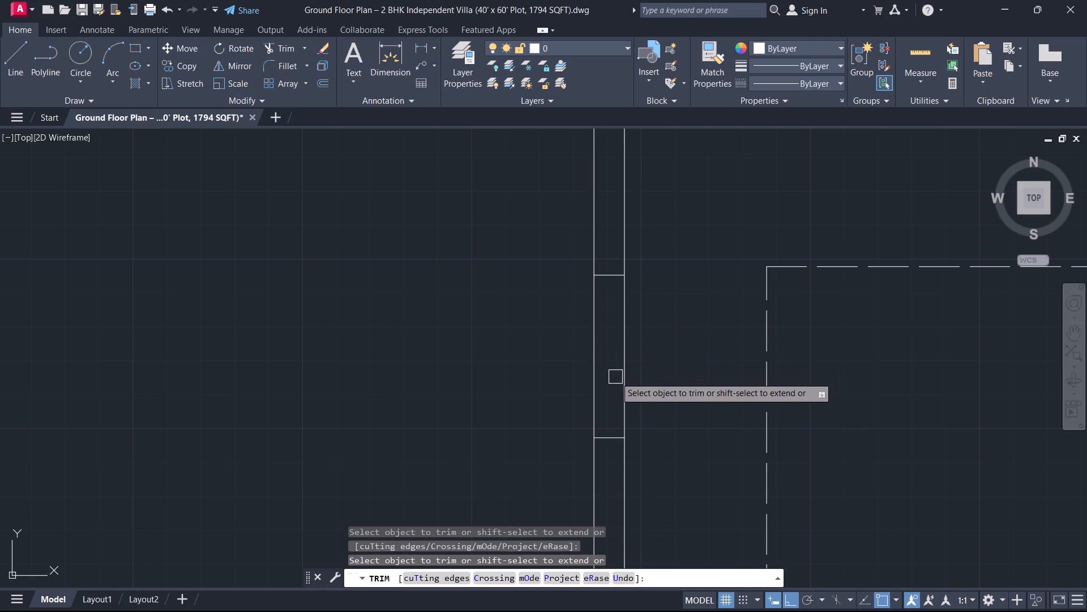
pyautogui.press('Escape')
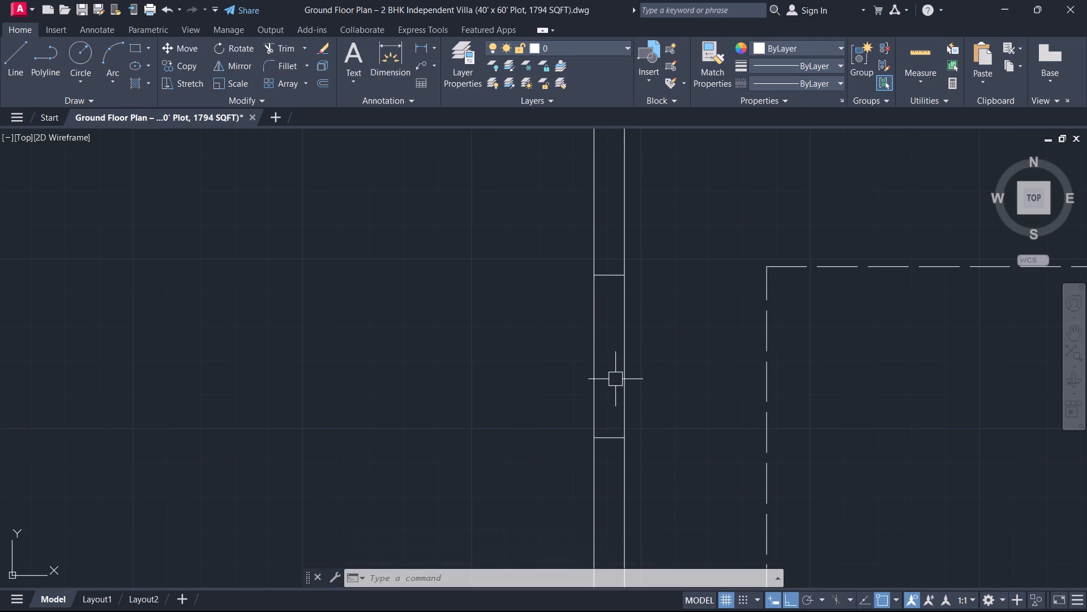
# Draw a vertical window centre line connecting the midpoints of the two end lines in the dining area's left wall.
pyautogui.write('l')
pyautogui.press('space')
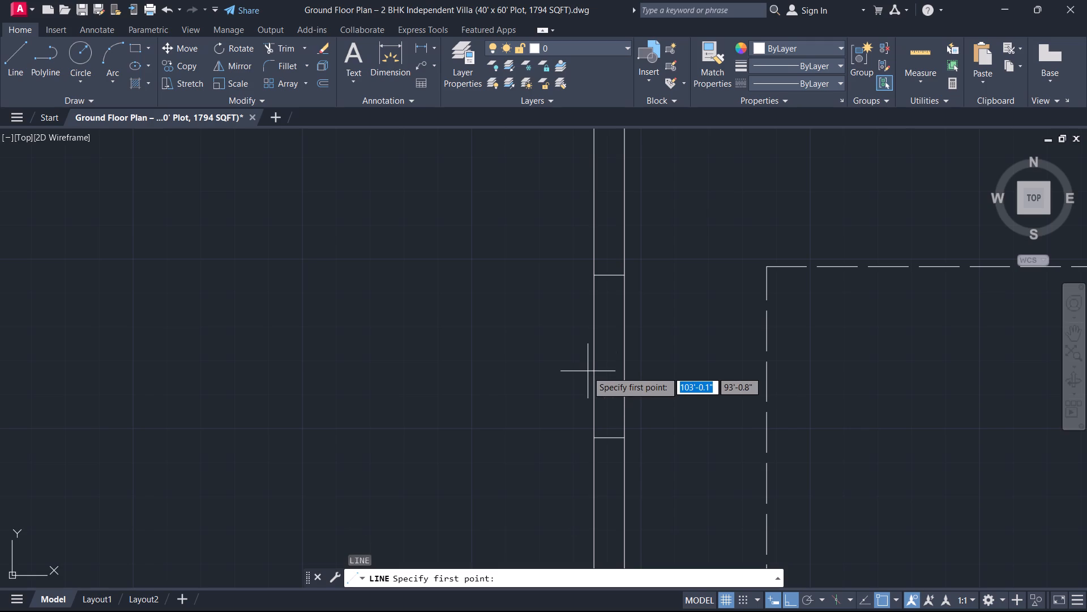
pyautogui.click(609, 443)
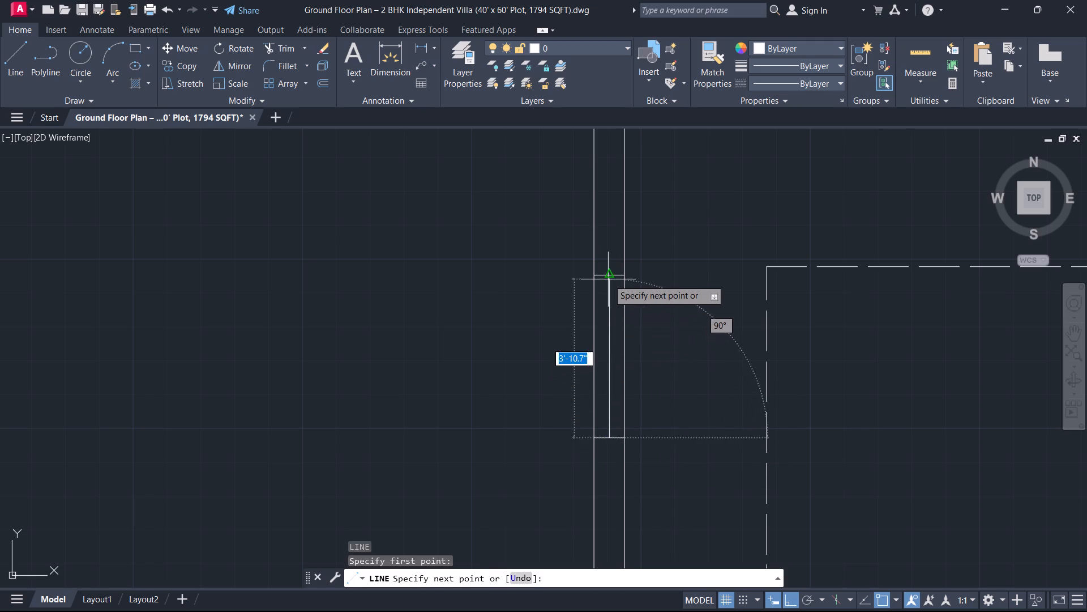
pyautogui.click(608, 279)
pyautogui.press('Escape')
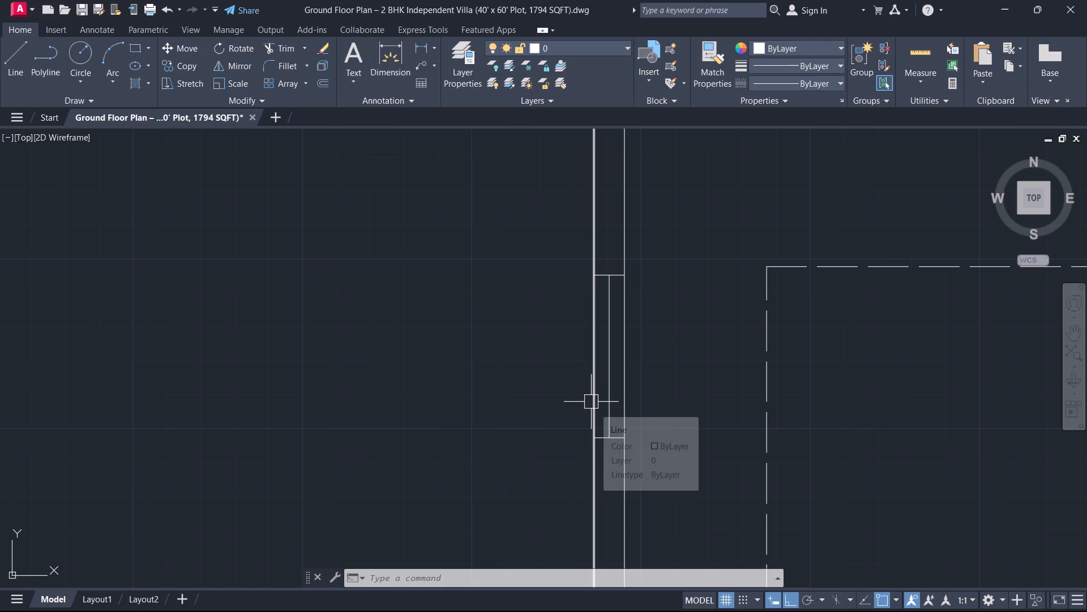
# Offset the centre line of the dining area's window 1" to each side.
pyautogui.write('o')
pyautogui.press('space')
pyautogui.press('1')
pyautogui.press('Return')
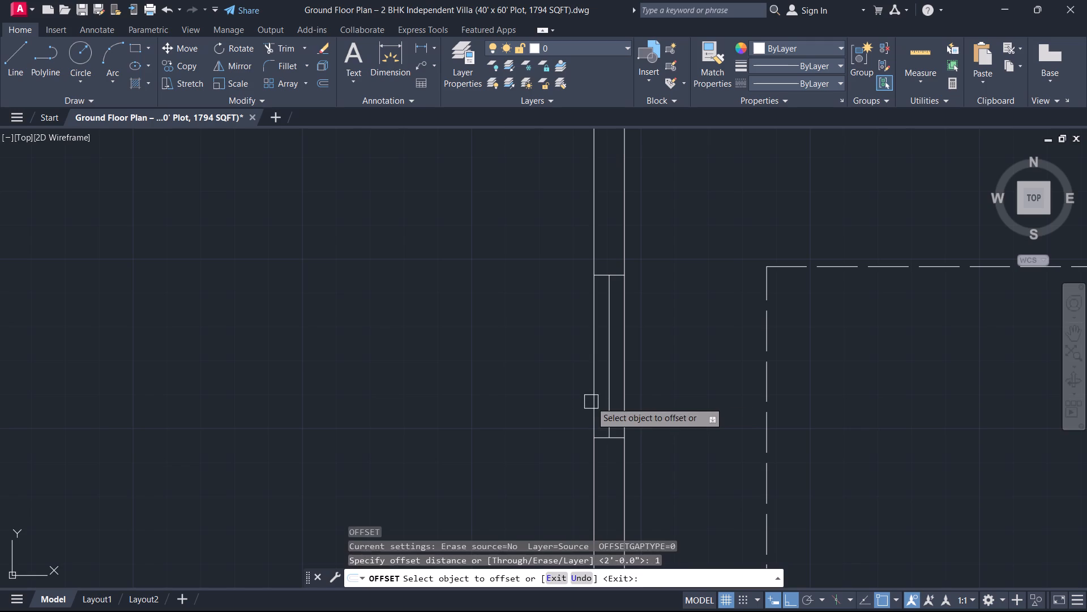
pyautogui.scroll(2, 600, 405)
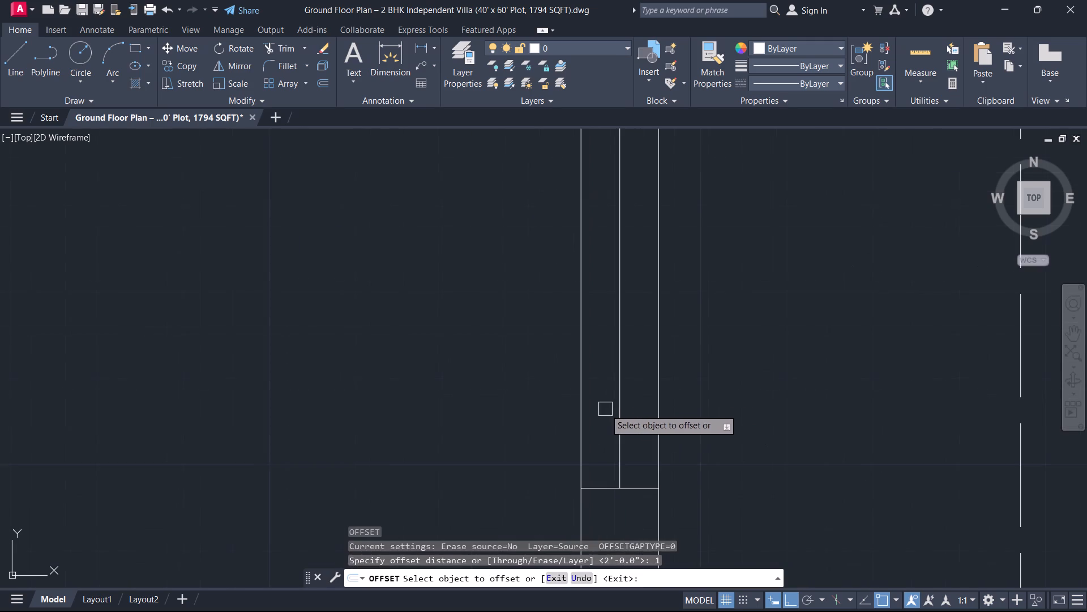
pyautogui.click(613, 415)
pyautogui.click(601, 410)
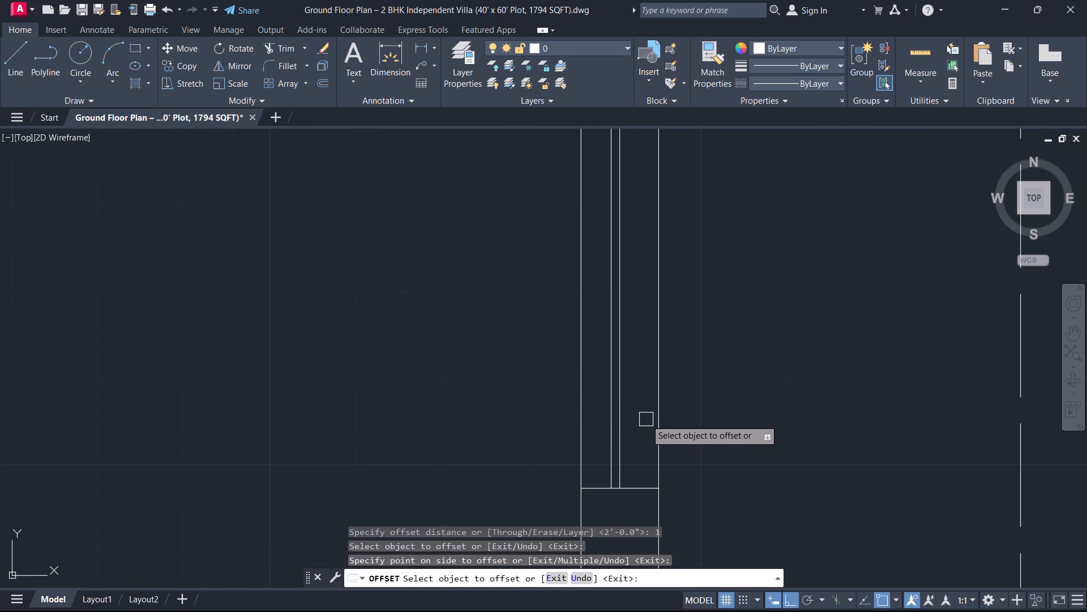
pyautogui.moveTo(621, 414); pyautogui.dragTo(626, 416)
pyautogui.click(638, 420)
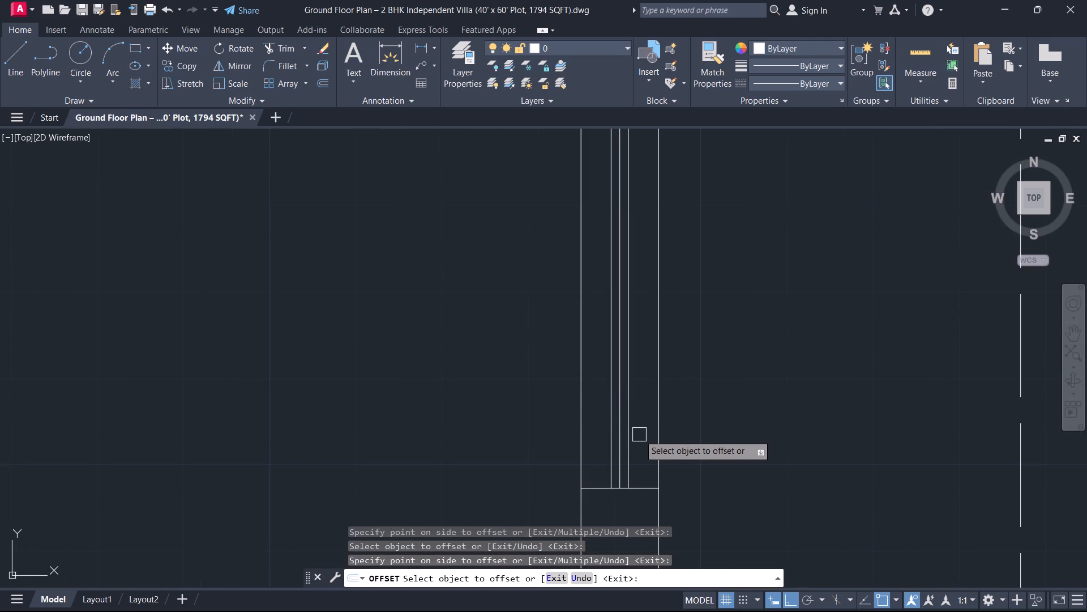
pyautogui.press('Escape')
# Delete the original centre line between the two 1" offset lines of the dining area's window.
pyautogui.scroll(3, 639, 435)
pyautogui.click(581, 452)
pyautogui.click(554, 444)
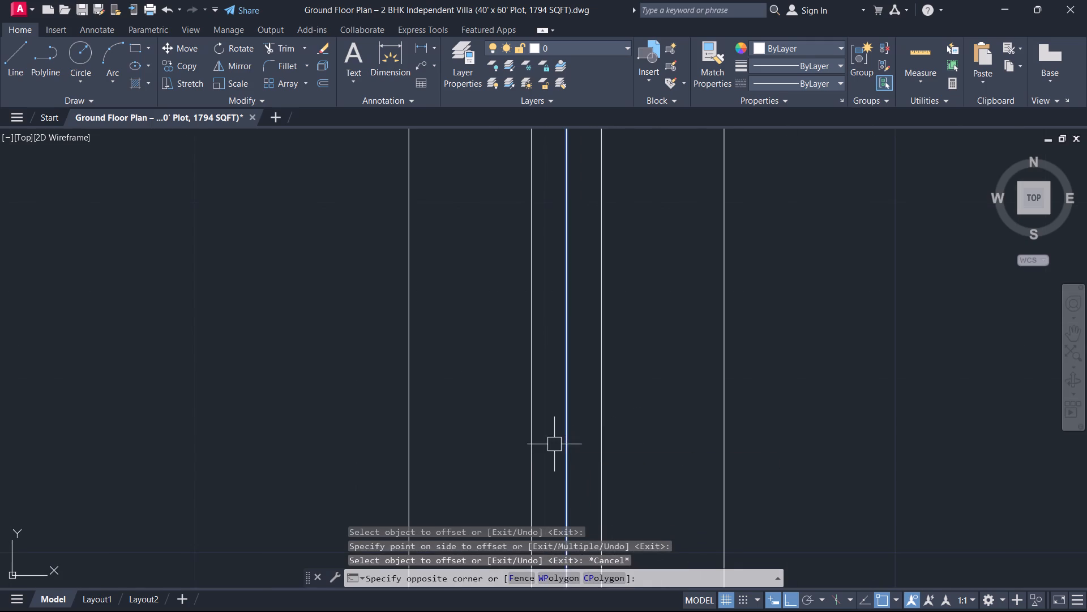
pyautogui.press('Delete')
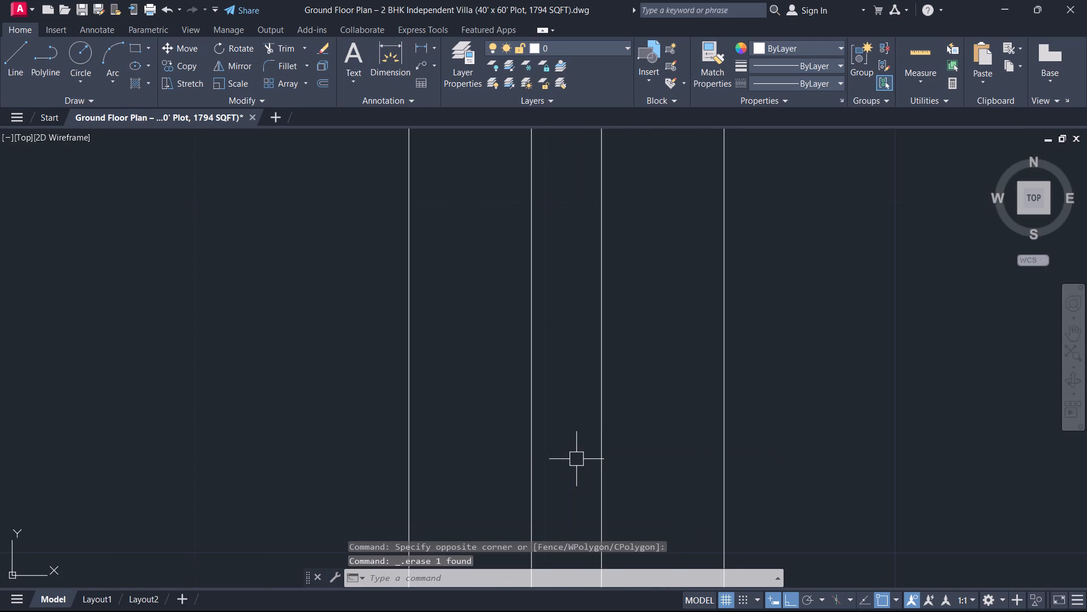
# Draw a line across the upper-left room's top wall from the midpoint of its inner face to the outer face.
pyautogui.scroll(-8, 577, 459)
pyautogui.scroll(1, 587, 474)
pyautogui.scroll(-2, 587, 474)
pyautogui.moveTo(618, 492); pyautogui.dragTo(722, 496, button='middle')
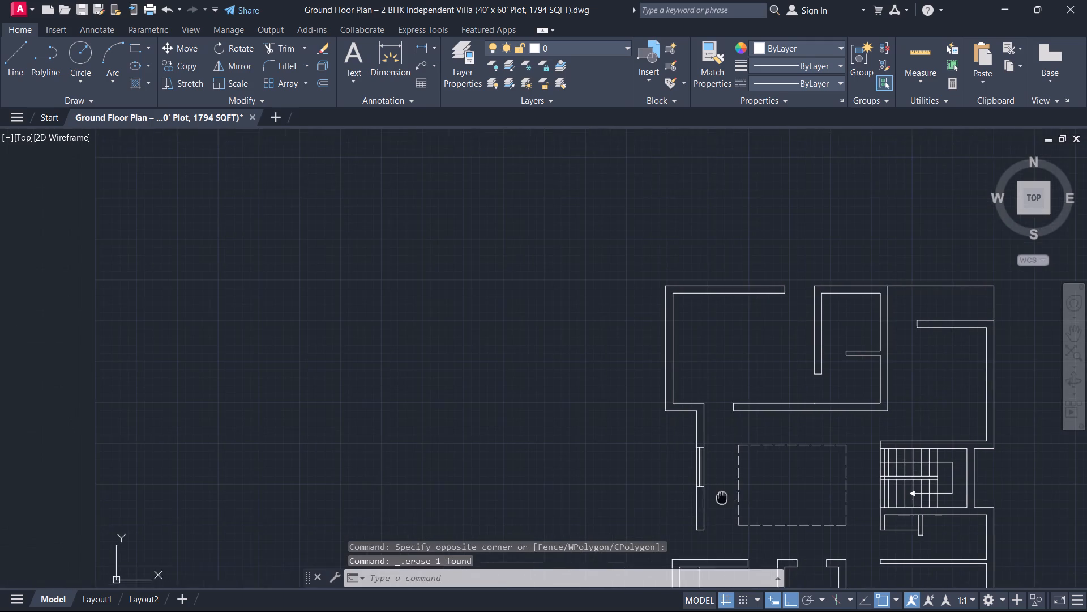
pyautogui.moveTo(722, 496); pyautogui.dragTo(722, 498, button='middle')
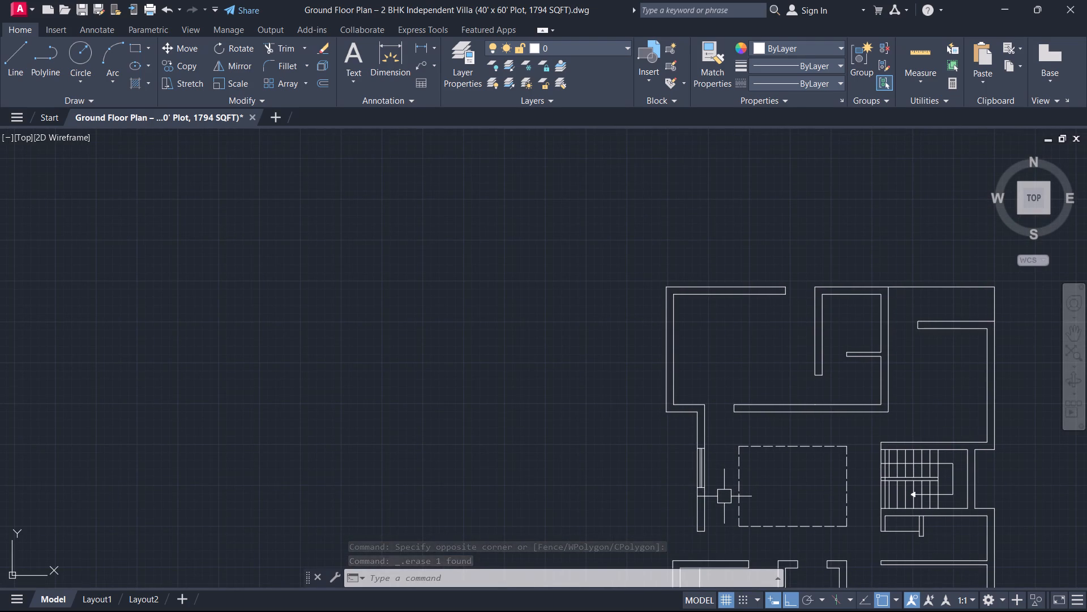
pyautogui.scroll(1, 719, 454)
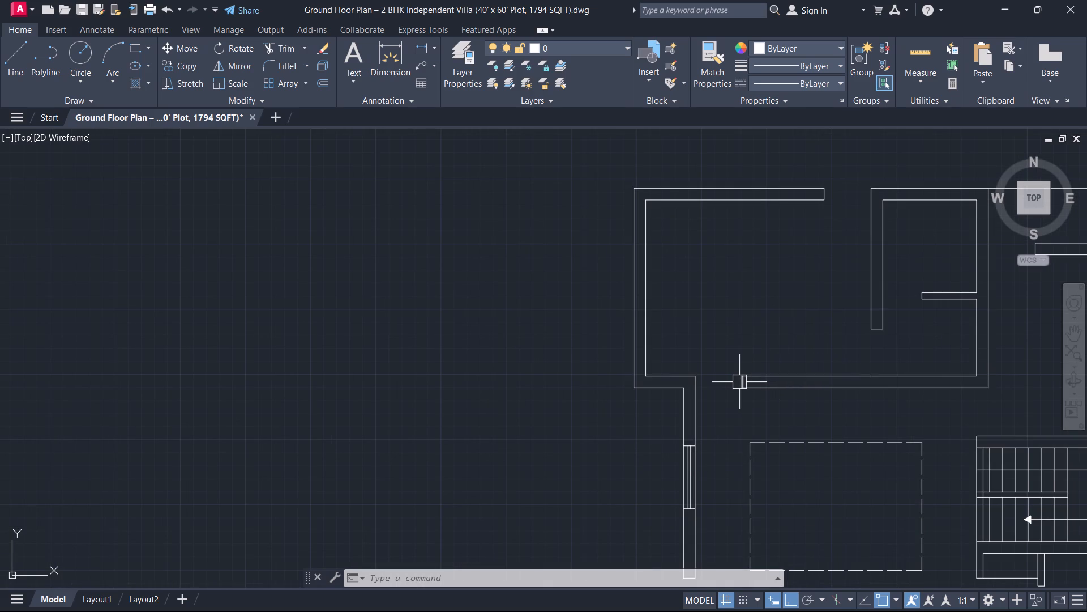
pyautogui.scroll(1, 697, 261)
pyautogui.moveTo(716, 238); pyautogui.dragTo(742, 360, button='middle')
pyautogui.press('l')
pyautogui.press('space')
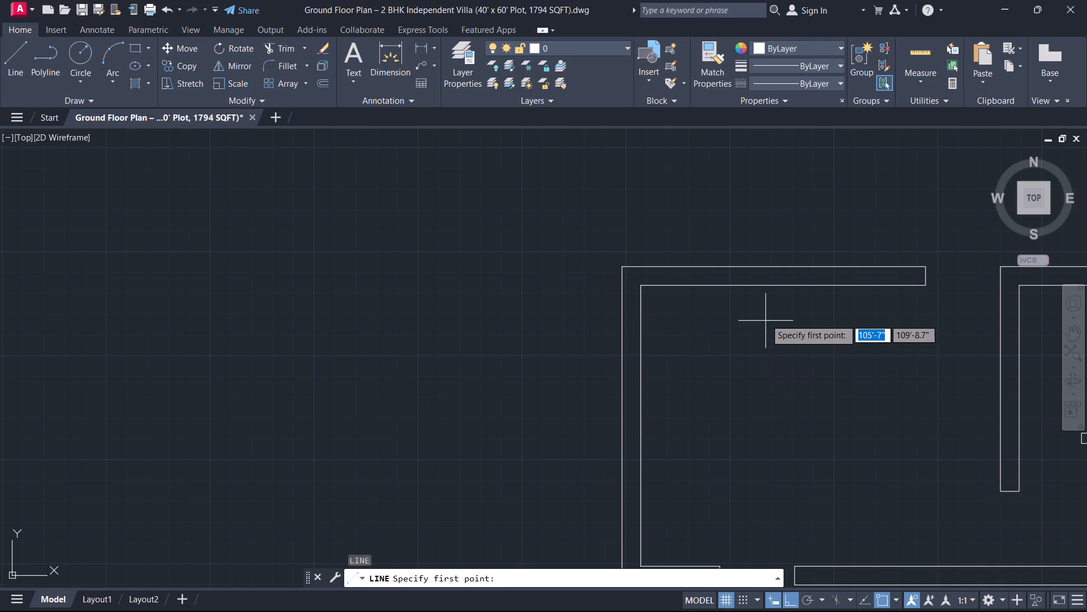
pyautogui.click(783, 287)
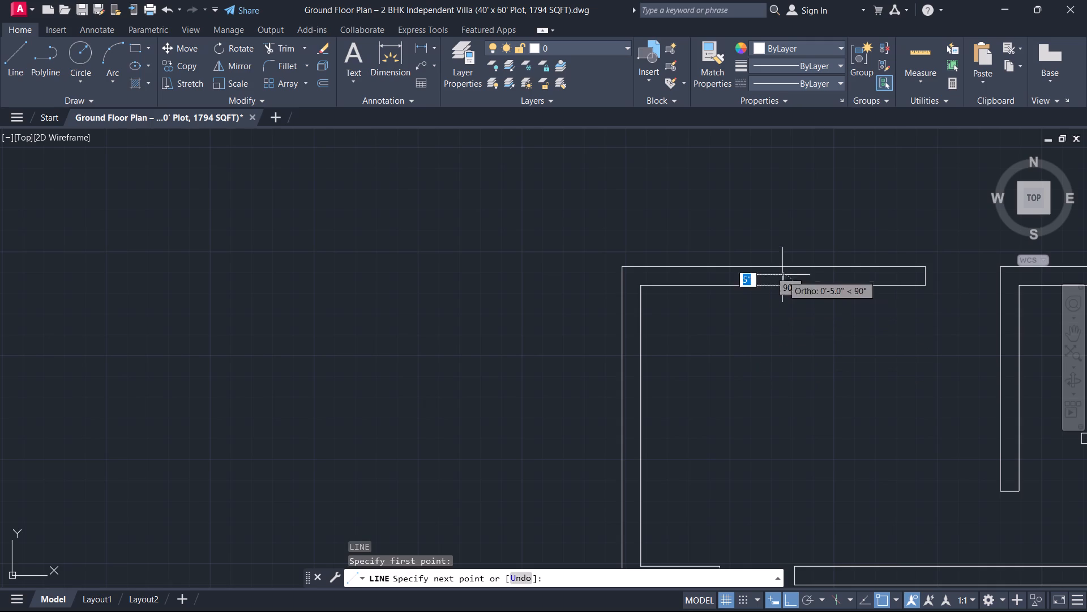
pyautogui.click(788, 266)
pyautogui.press('Escape')
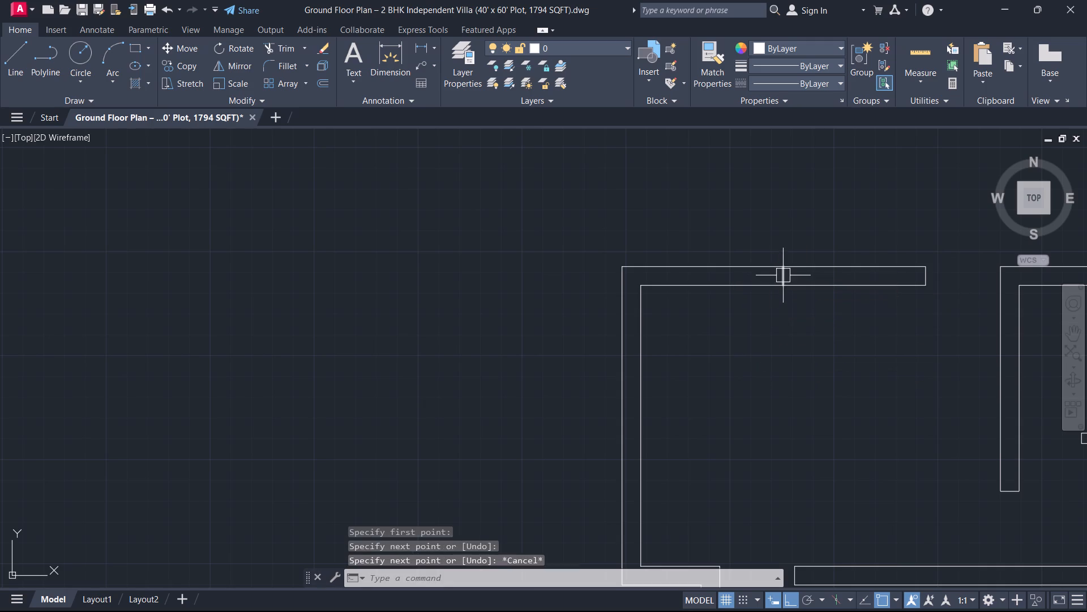
# Offset the cross line in the upper-left room's top wall 2'6" to each side.
pyautogui.write('o')
pyautogui.press('space')
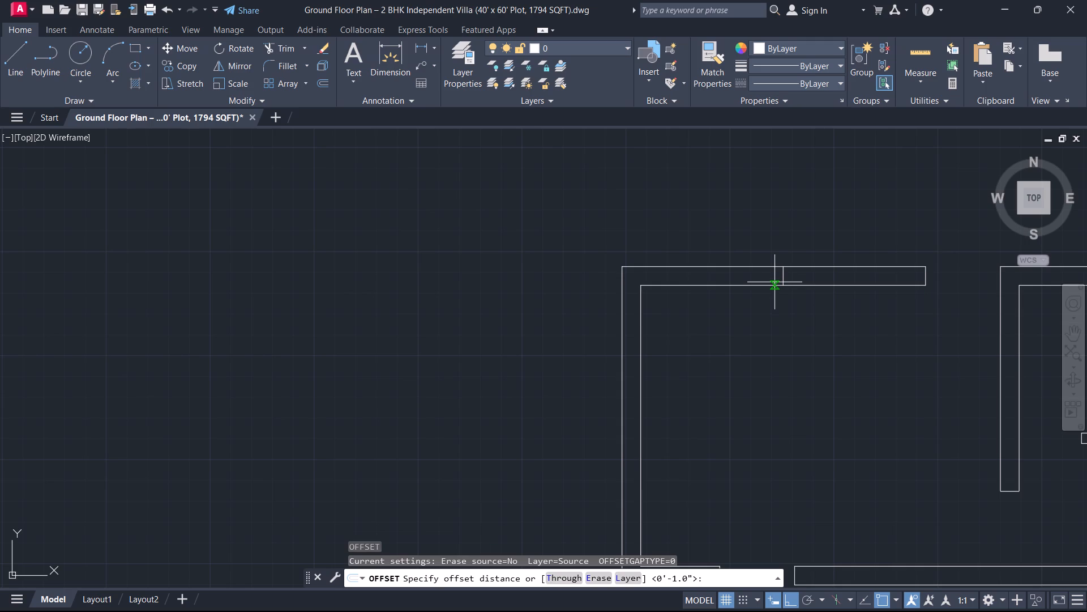
pyautogui.press('2')
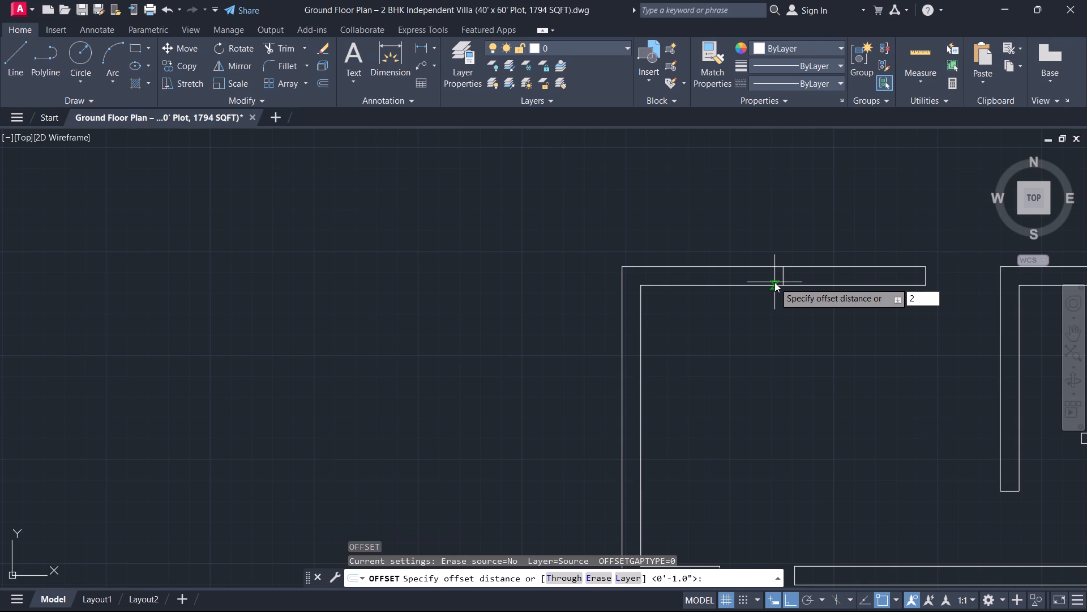
pyautogui.press('Escape')
pyautogui.write('o 2')
pyautogui.press("'")
pyautogui.press('6')
pyautogui.press('Return')
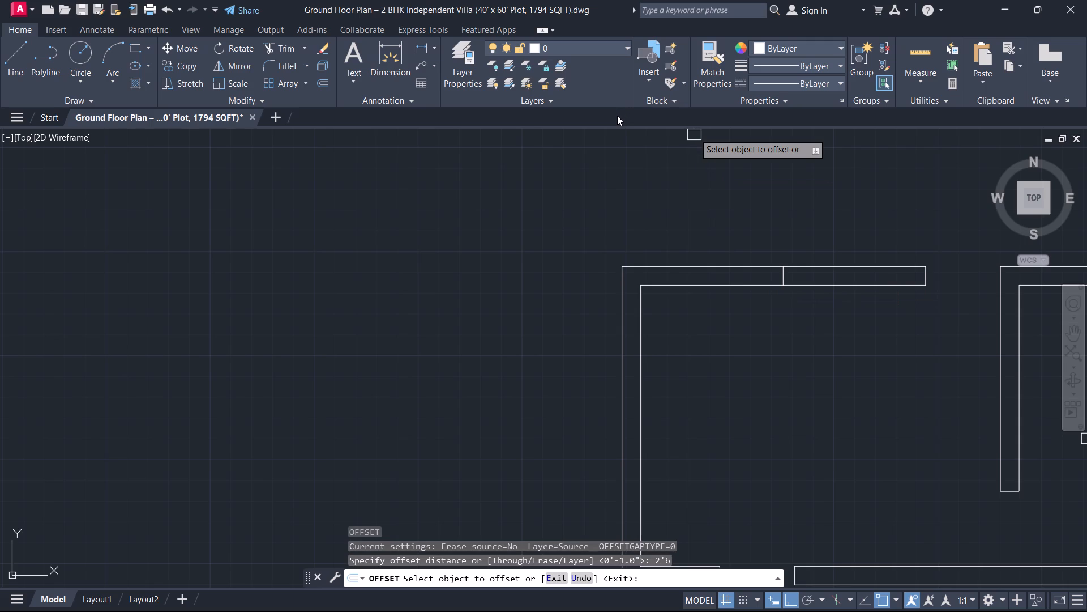
pyautogui.scroll(3, 780, 288)
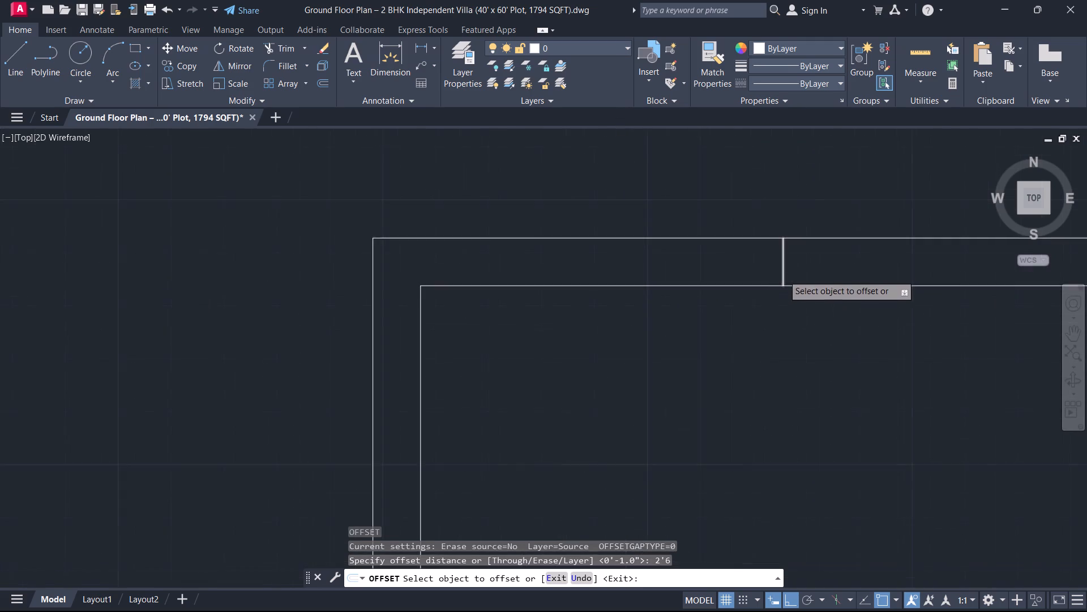
pyautogui.click(784, 266)
pyautogui.moveTo(690, 262); pyautogui.dragTo(700, 263)
pyautogui.click(785, 265)
pyautogui.click(851, 279)
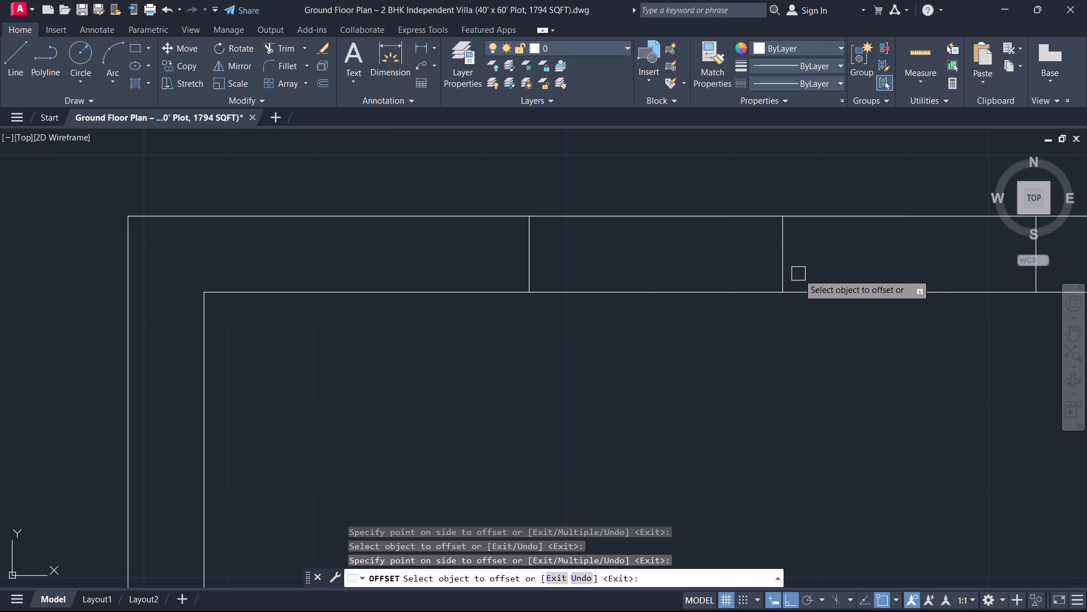
pyautogui.scroll(1, 787, 260)
pyautogui.middleClick(787, 260)
pyautogui.scroll(-2, 787, 260)
pyautogui.moveTo(787, 265); pyautogui.dragTo(781, 325, button='middle')
pyautogui.scroll(2, 781, 325)
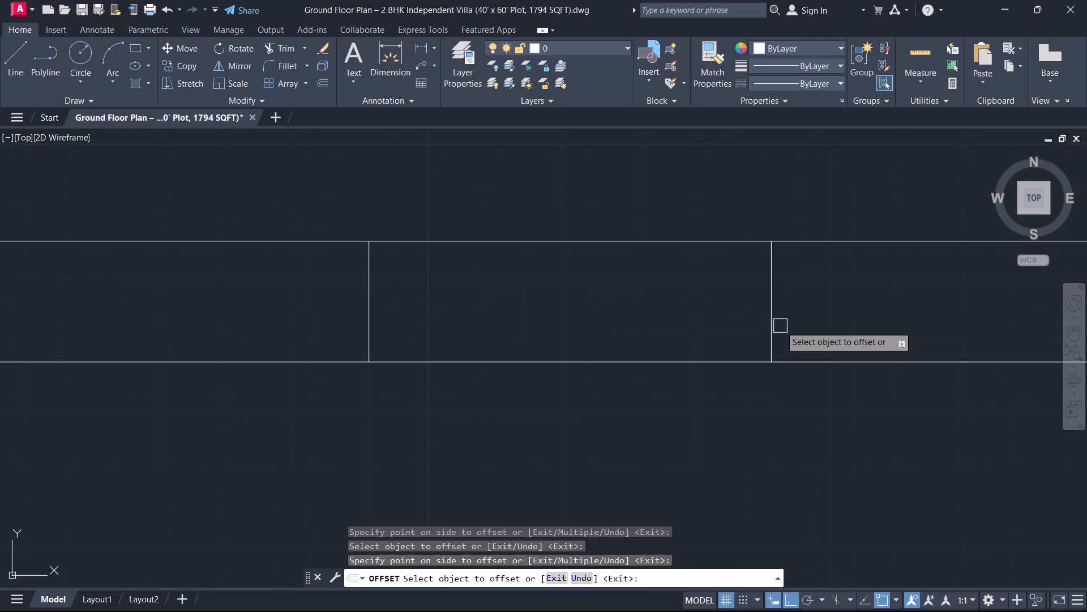
pyautogui.press('Escape')
# Trim away the original middle line between the two 2'6" offset lines in the upper-left room's top wall.
pyautogui.write('tr')
pyautogui.press('space')
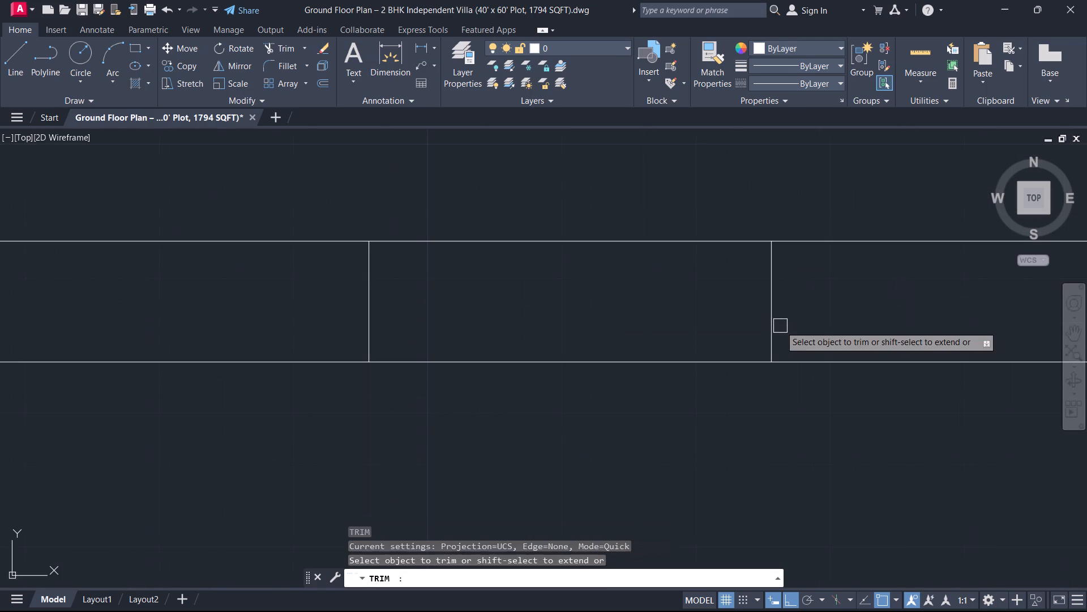
pyautogui.moveTo(780, 326); pyautogui.dragTo(774, 326)
pyautogui.click(751, 309)
pyautogui.press('Escape')
# Draw a horizontal window centre line connecting the midpoints of the two end lines in the upper-left room's top wall.
pyautogui.scroll(-4, 751, 309)
pyautogui.moveTo(747, 309); pyautogui.dragTo(664, 332, button='middle')
pyautogui.scroll(1, 747, 309)
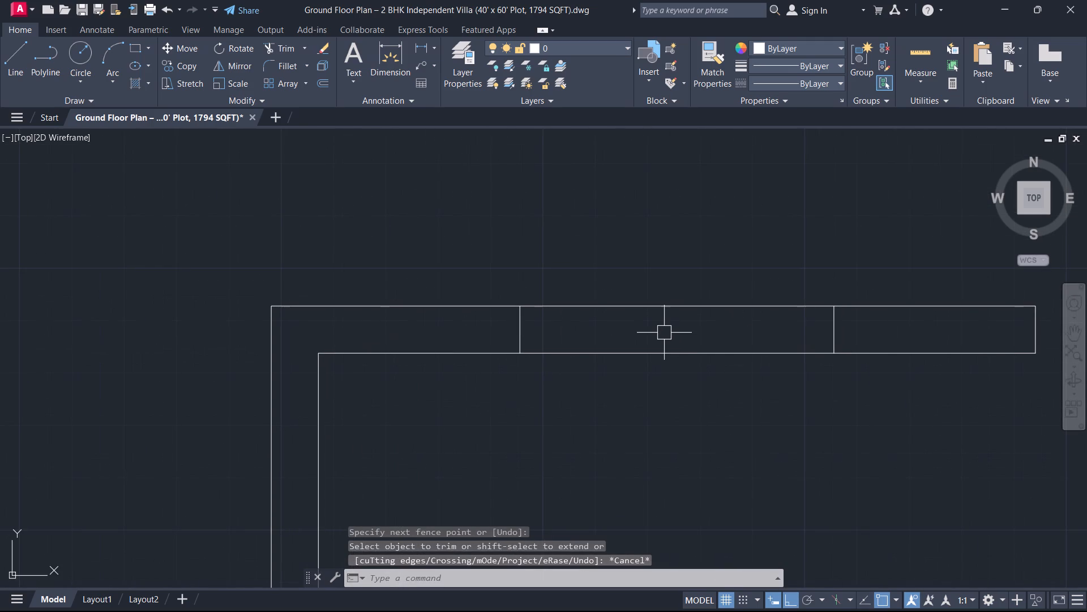
pyautogui.rightClick(664, 333)
pyautogui.click(769, 364)
pyautogui.click(770, 359)
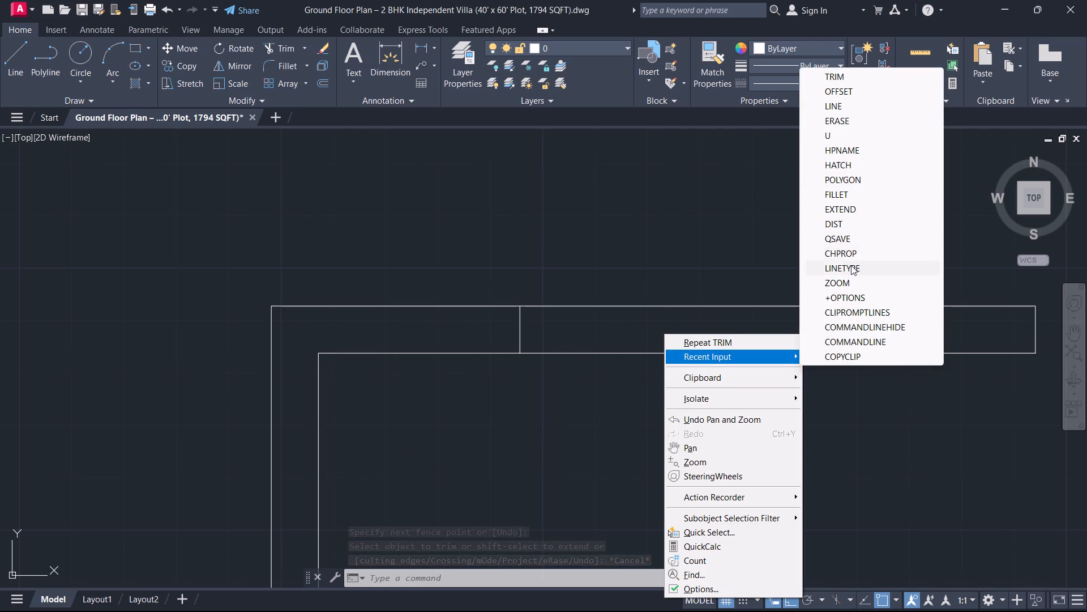
pyautogui.click(854, 104)
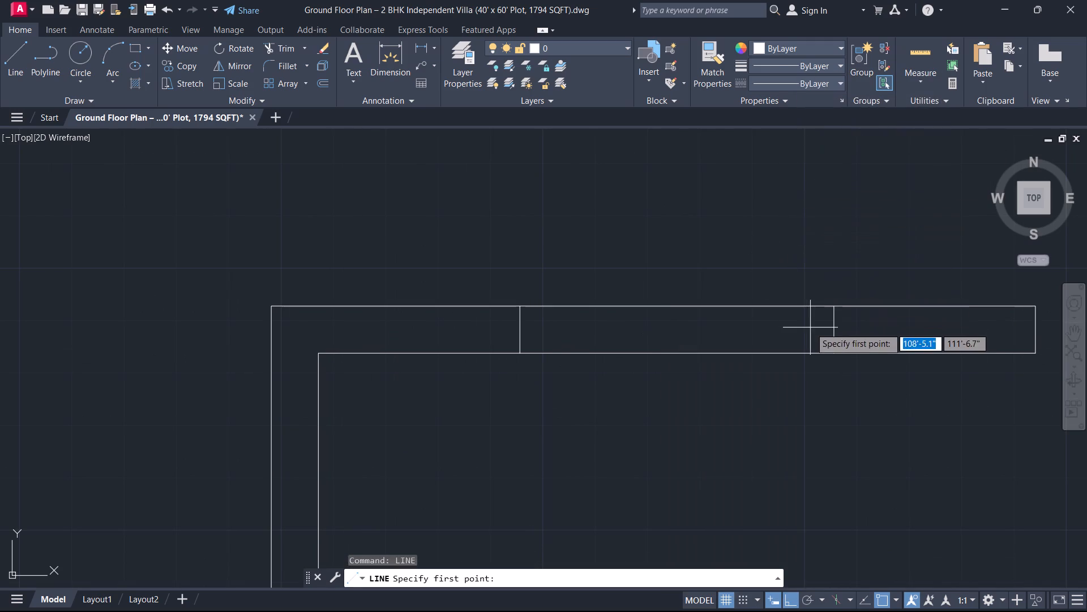
pyautogui.scroll(1, 812, 329)
pyautogui.click(848, 330)
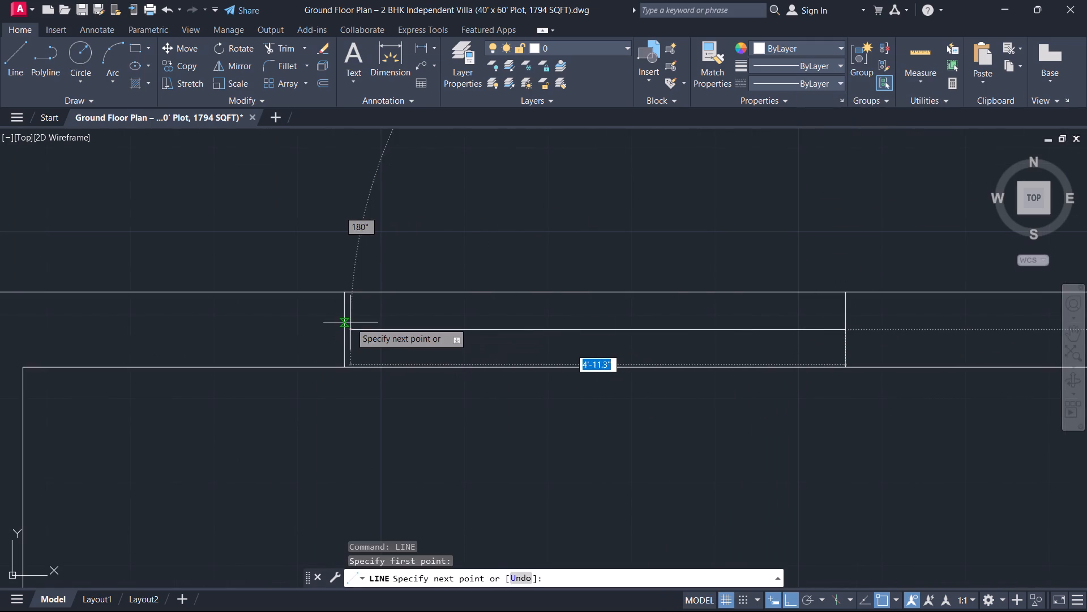
pyautogui.click(346, 328)
pyautogui.press('Escape')
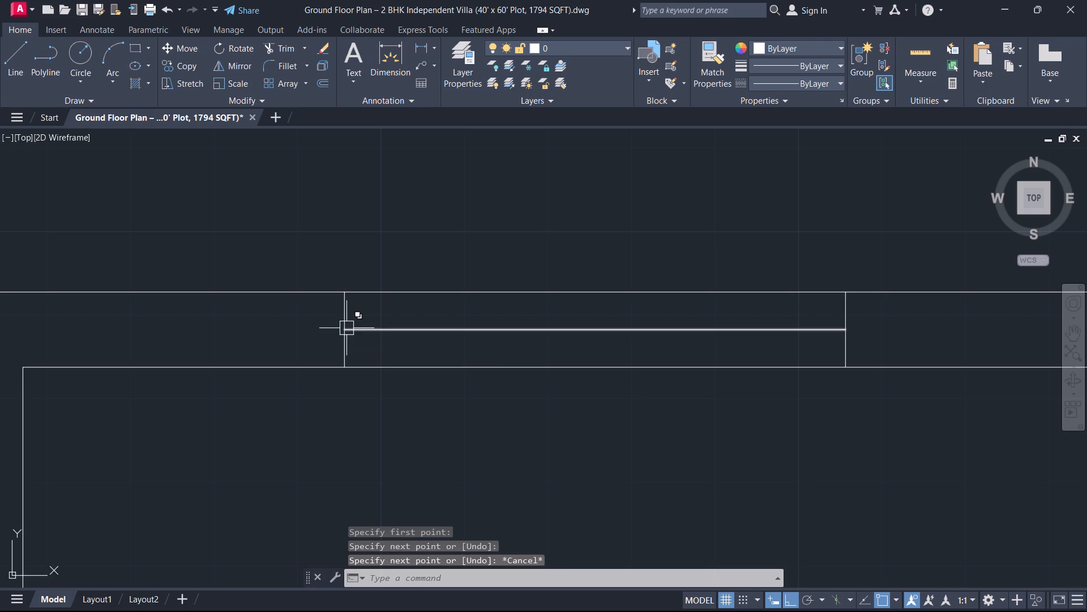
# Offset the centre line of the upper-left room's top window 1" to each side.
pyautogui.write('o 1')
pyautogui.press('Return')
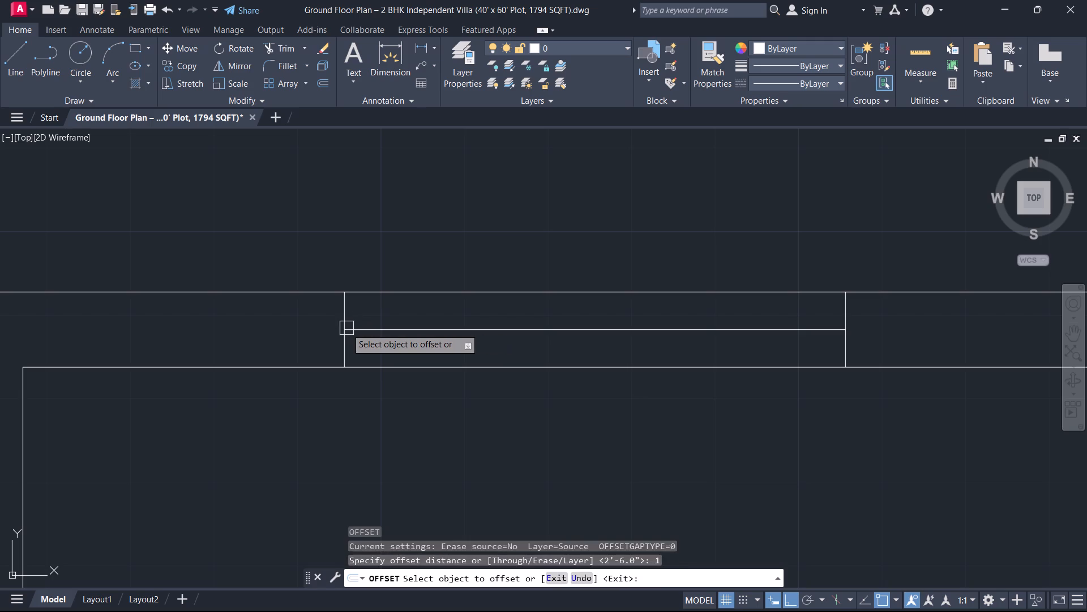
pyautogui.scroll(1, 345, 329)
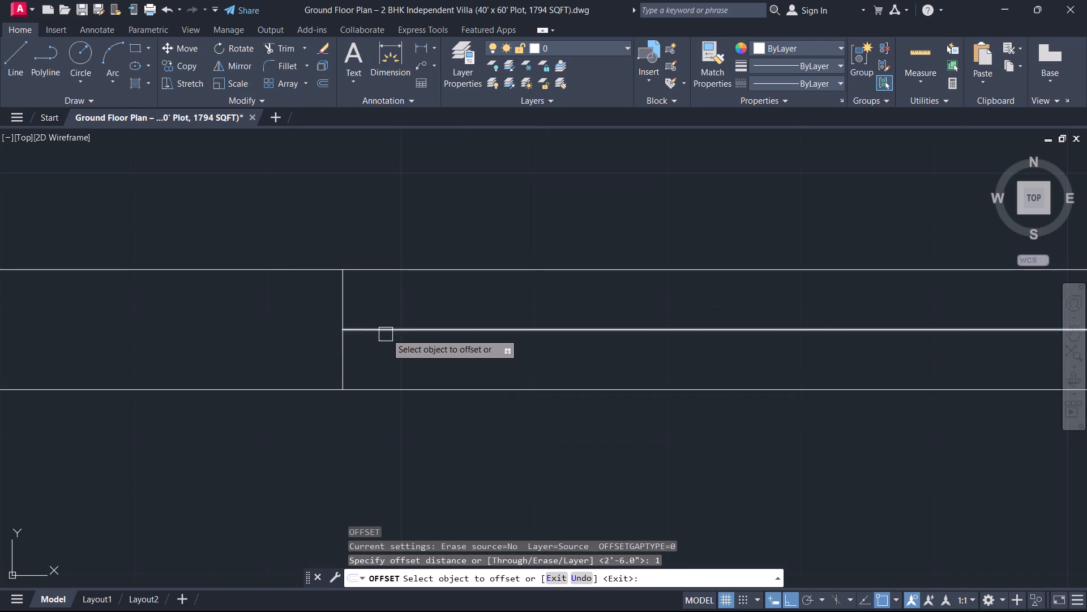
pyautogui.click(386, 333)
pyautogui.click(388, 311)
pyautogui.click(390, 330)
pyautogui.click(387, 349)
pyautogui.press('Escape')
# Delete the original centre line between the two 1" offset lines of the upper-left room's top window.
pyautogui.scroll(1, 388, 330)
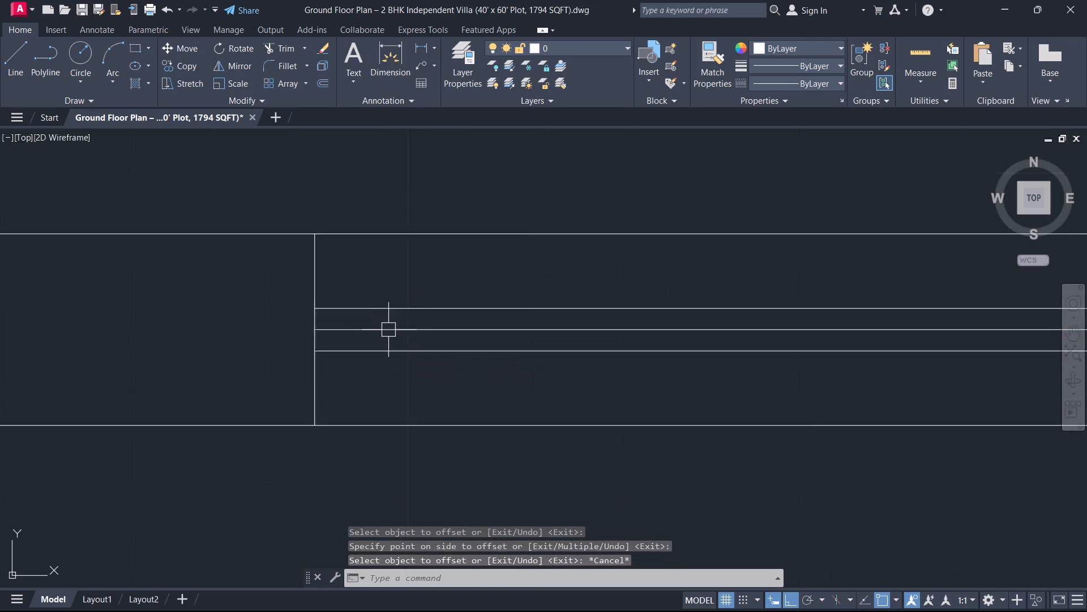
pyautogui.scroll(1, 388, 330)
pyautogui.click(388, 330)
pyautogui.press('Delete')
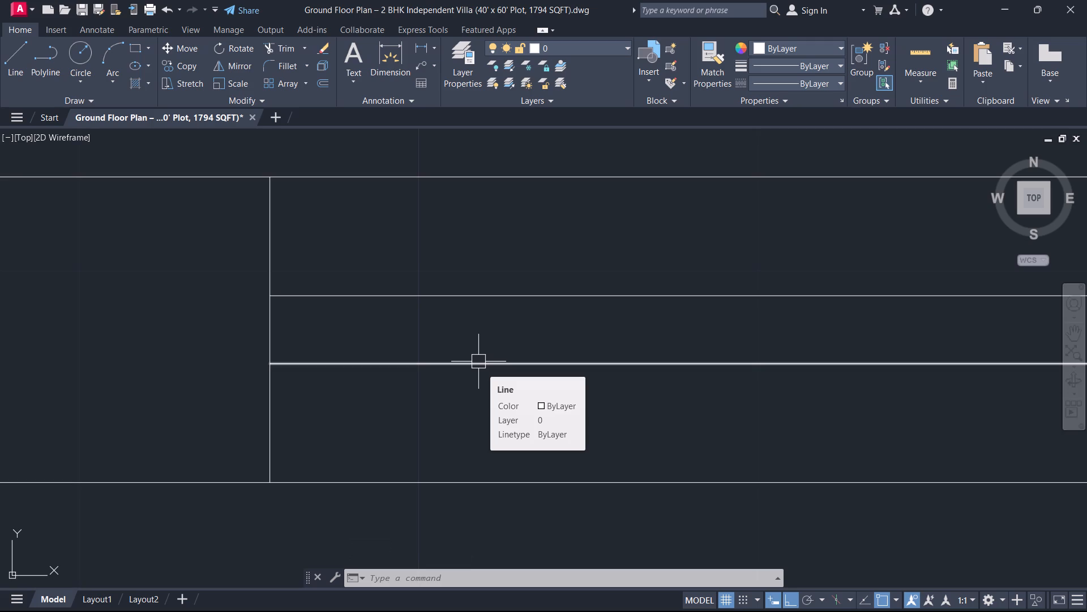
# Draw a line across the top wall of the small upper-middle room from its inner face's midpoint to the outer face.
pyautogui.scroll(-2, 537, 263)
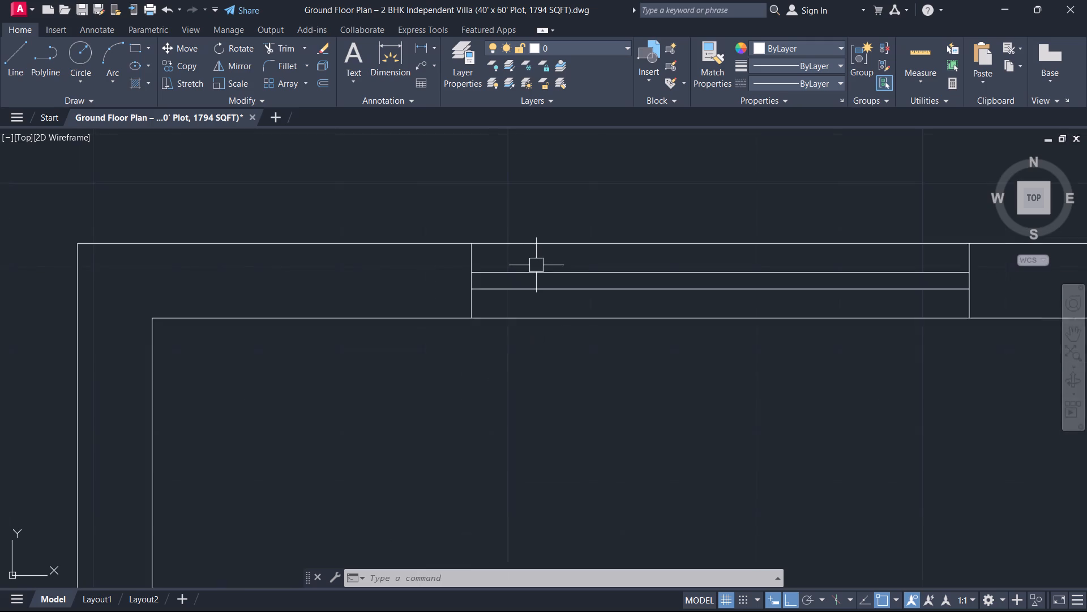
pyautogui.scroll(-3, 536, 265)
pyautogui.moveTo(536, 266); pyautogui.dragTo(519, 349, button='middle')
pyautogui.scroll(-3, 510, 334)
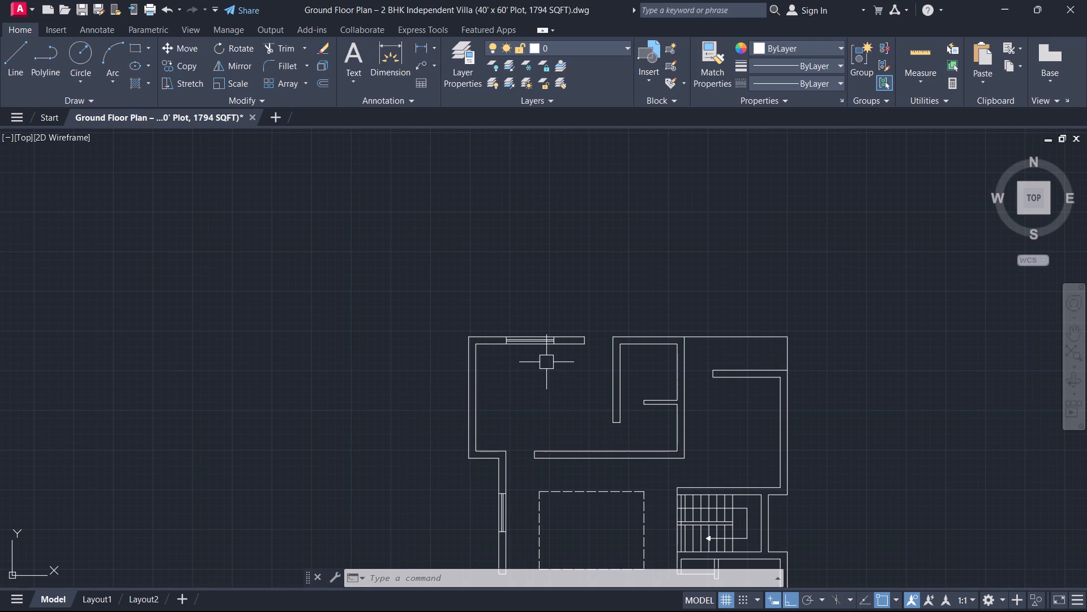
pyautogui.scroll(2, 560, 351)
pyautogui.scroll(2, 695, 331)
pyautogui.moveTo(712, 331); pyautogui.dragTo(521, 345, button='middle')
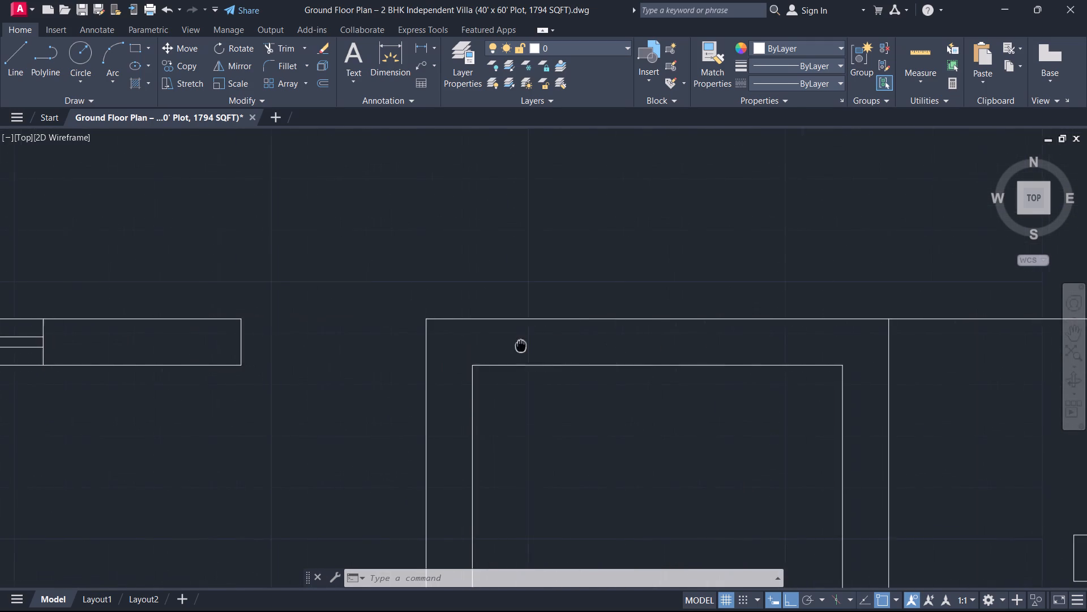
pyautogui.moveTo(521, 345); pyautogui.dragTo(520, 345, button='middle')
pyautogui.scroll(1, 520, 345)
pyautogui.write('l')
pyautogui.press('space')
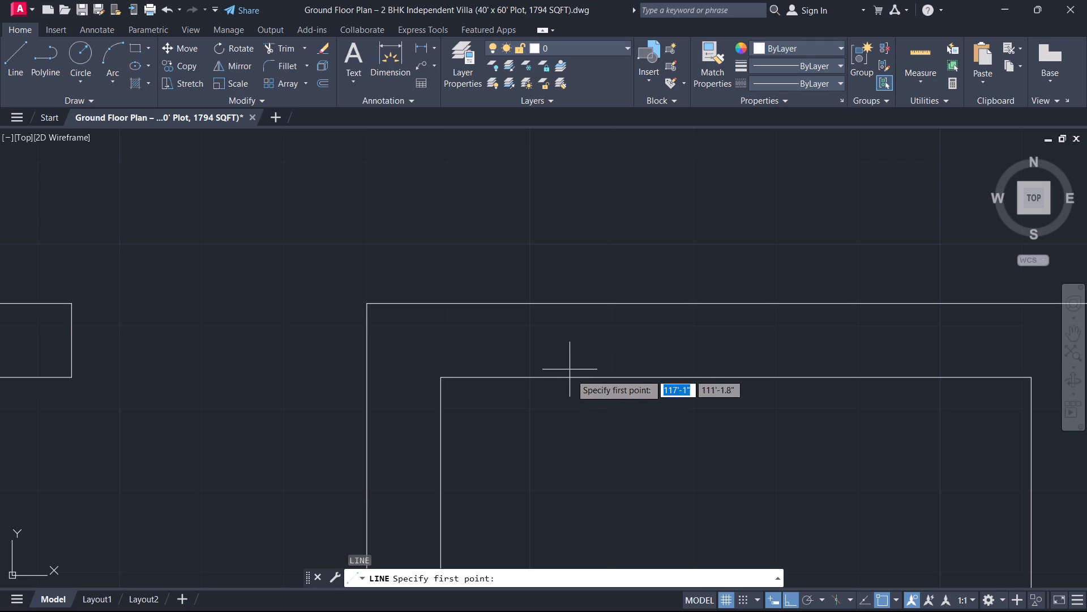
pyautogui.click(736, 376)
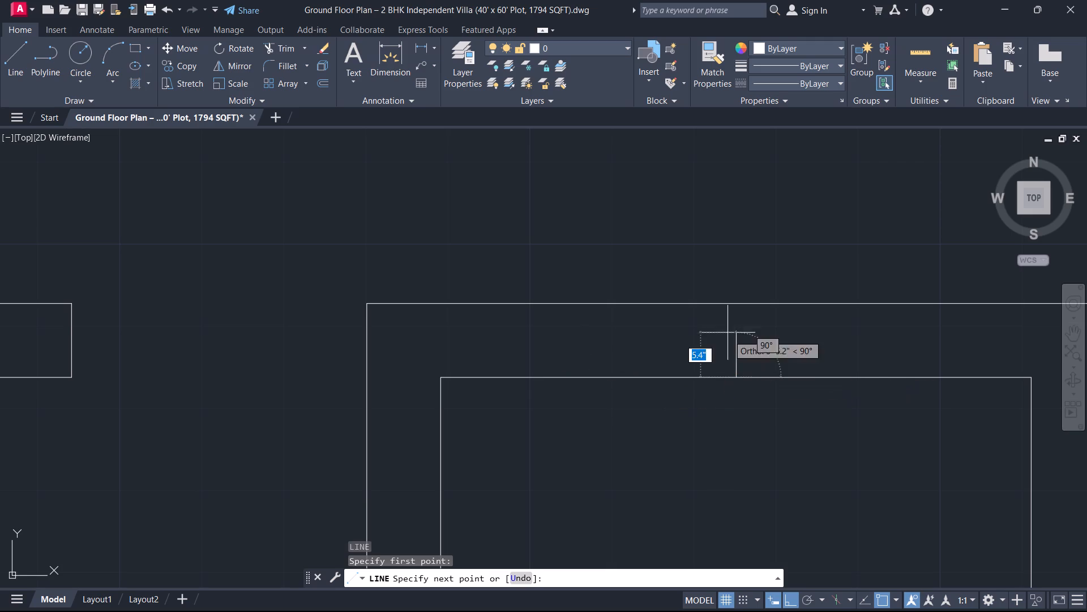
pyautogui.click(737, 306)
pyautogui.press('Escape')
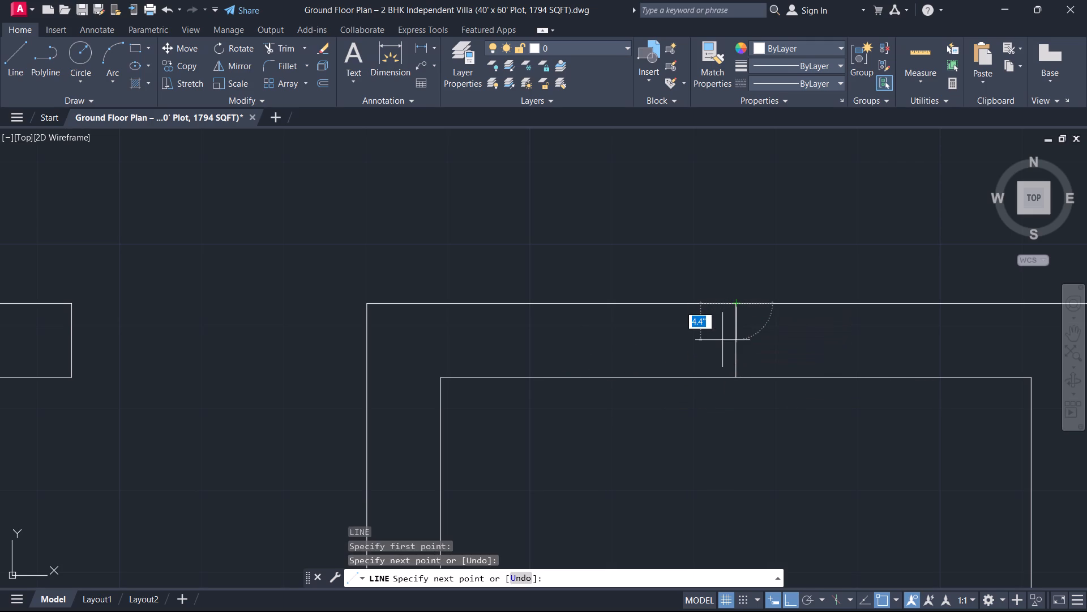
# Offset the cross line in the small upper-middle room's top wall 1' to each side.
pyautogui.write('o')
pyautogui.press('space')
pyautogui.press('1')
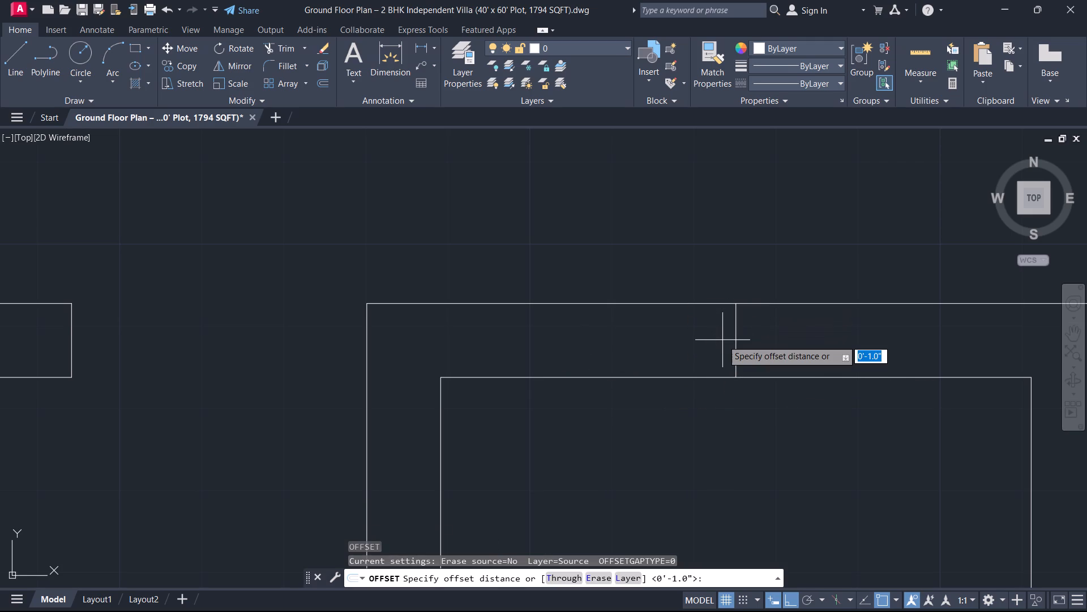
pyautogui.press("'")
pyautogui.press('Return')
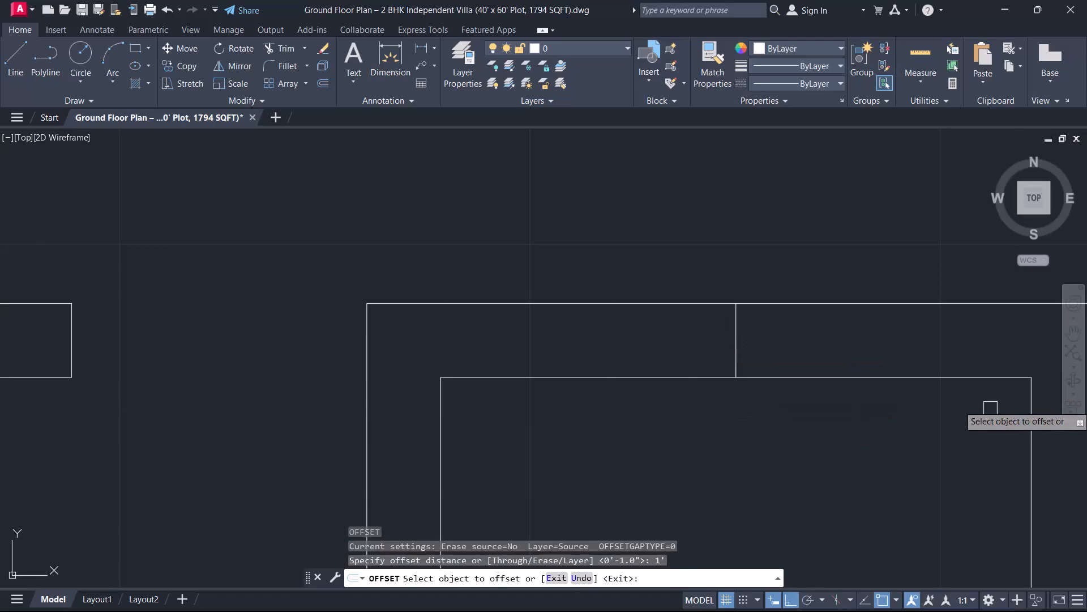
pyautogui.click(733, 346)
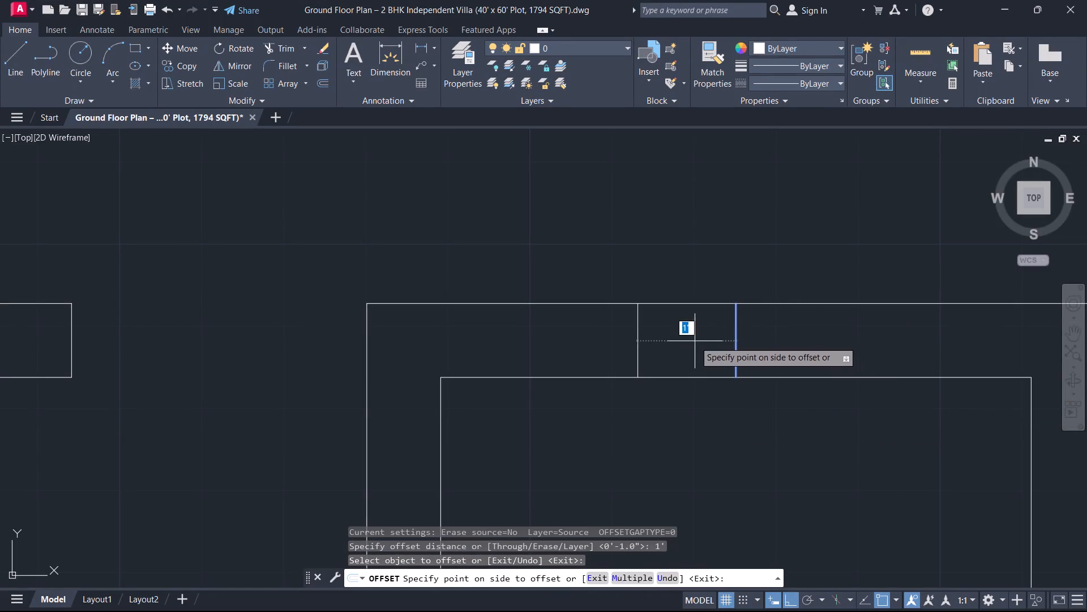
pyautogui.click(694, 341)
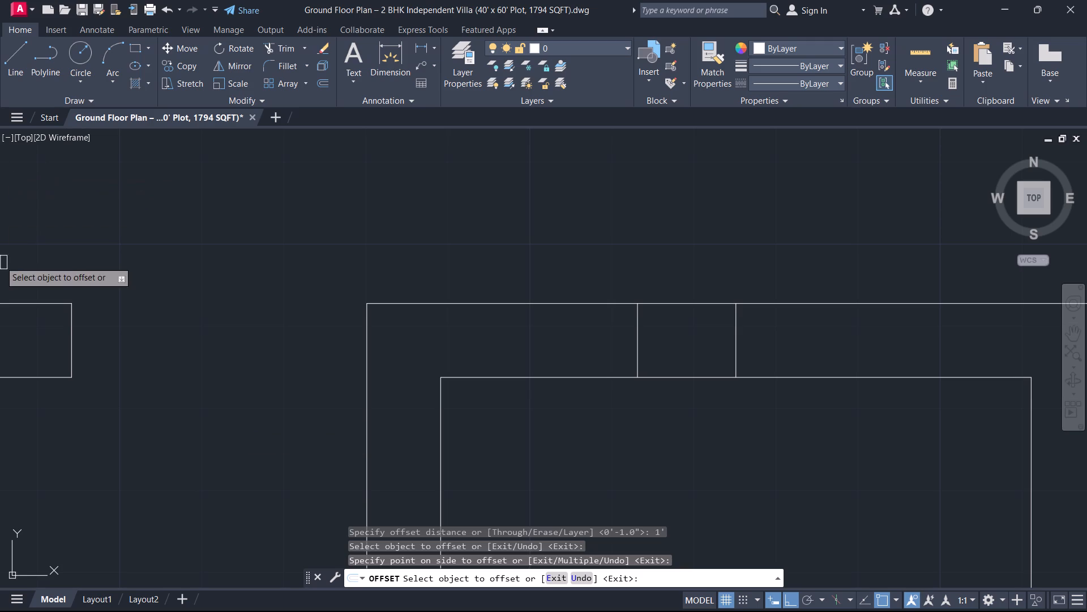
pyautogui.moveTo(540, 340); pyautogui.dragTo(458, 288, button='middle')
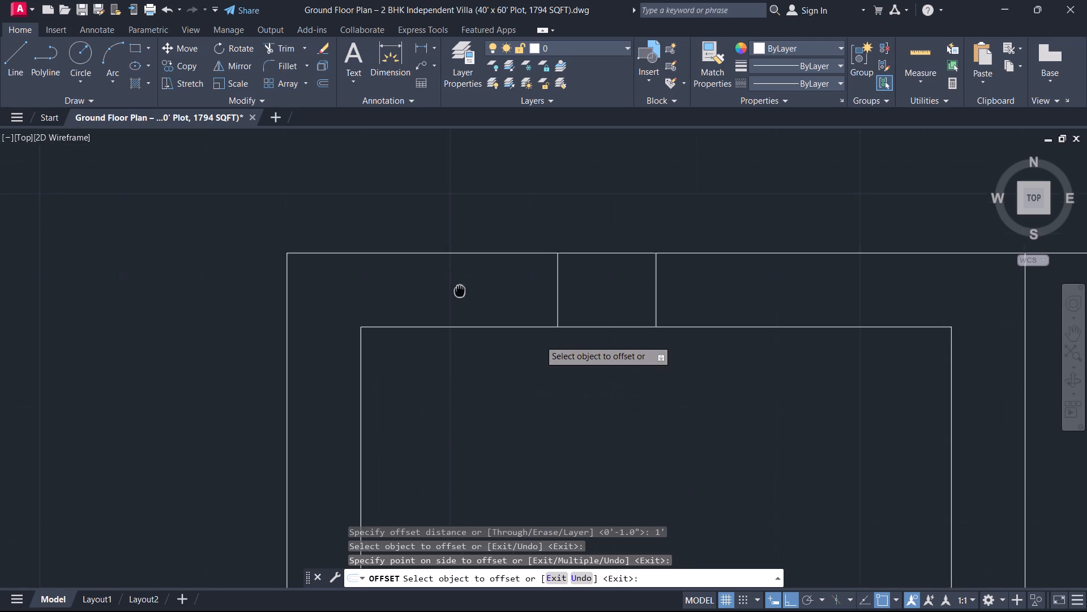
pyautogui.moveTo(458, 288); pyautogui.dragTo(457, 301, button='middle')
pyautogui.scroll(1, 442, 287)
pyautogui.click(772, 319)
pyautogui.click(855, 304)
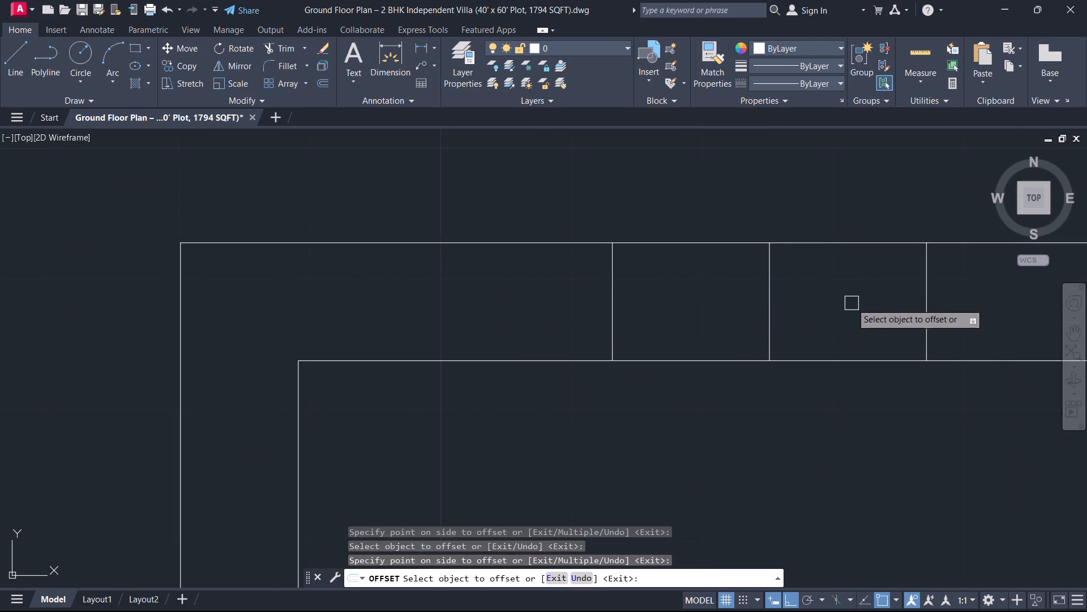
pyautogui.rightClick(802, 300)
pyautogui.click(814, 323)
# Erase the original middle line between the two 1' offset lines in the small upper-middle room's top wall.
pyautogui.moveTo(787, 310); pyautogui.dragTo(773, 306)
pyautogui.click(733, 277)
pyautogui.moveTo(732, 277); pyautogui.dragTo(741, 294, button='right')
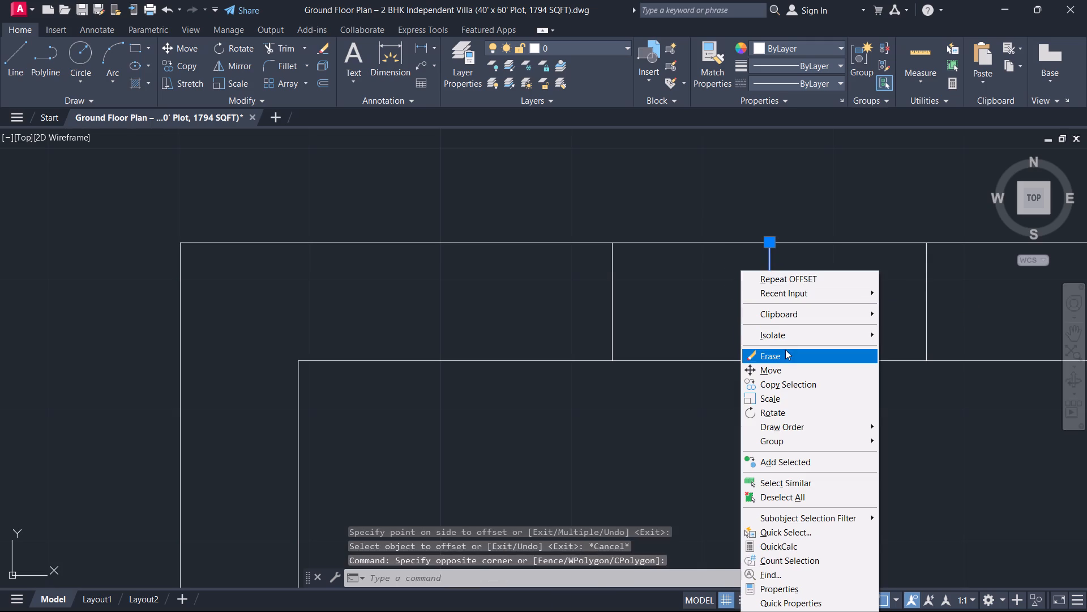
pyautogui.click(786, 353)
# Draw a horizontal window centre line connecting the midpoints of the two end lines in the small upper-middle room's top wall.
pyautogui.moveTo(763, 316); pyautogui.dragTo(761, 322, button='right')
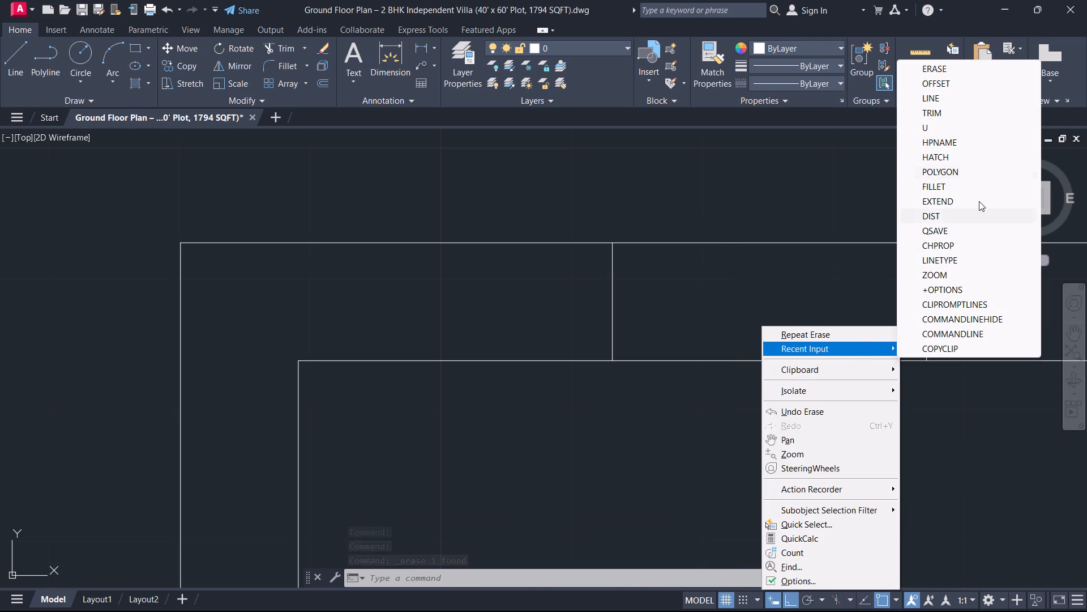
pyautogui.click(991, 97)
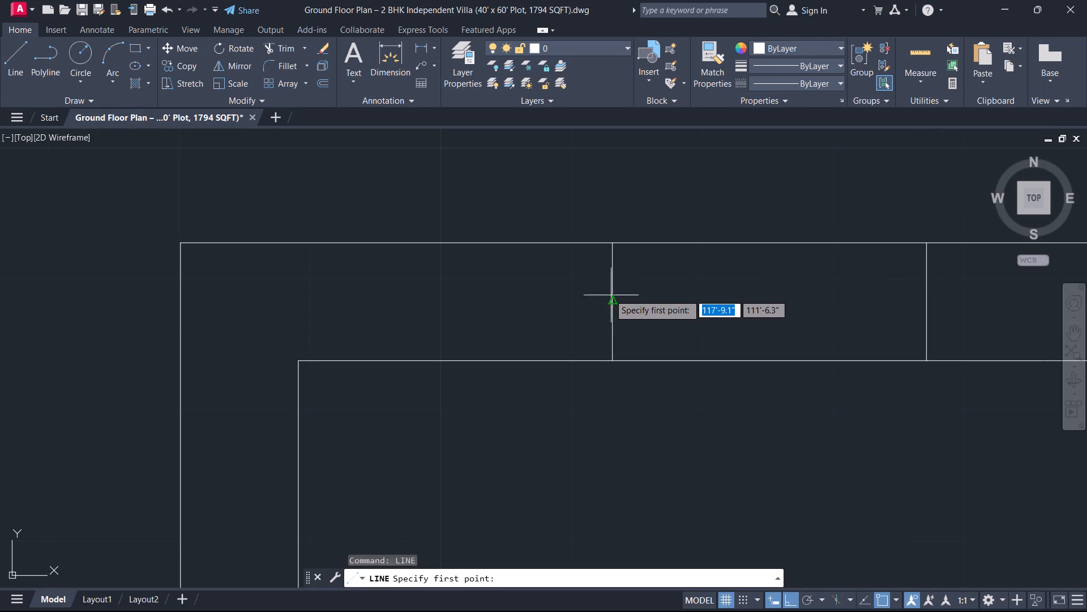
pyautogui.click(613, 307)
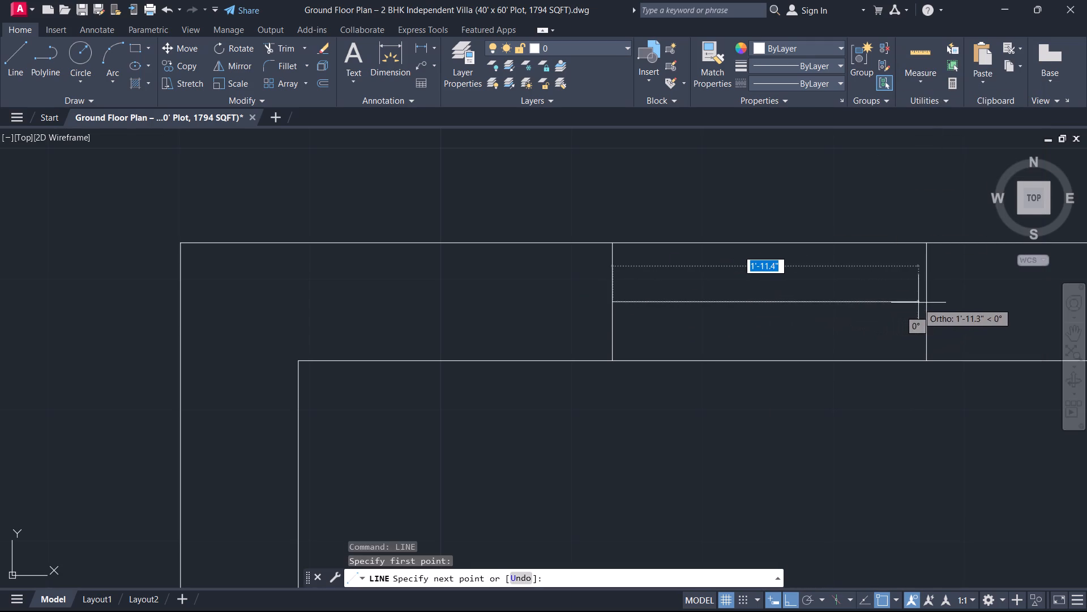
pyautogui.click(923, 301)
pyautogui.rightClick(881, 288)
pyautogui.click(901, 314)
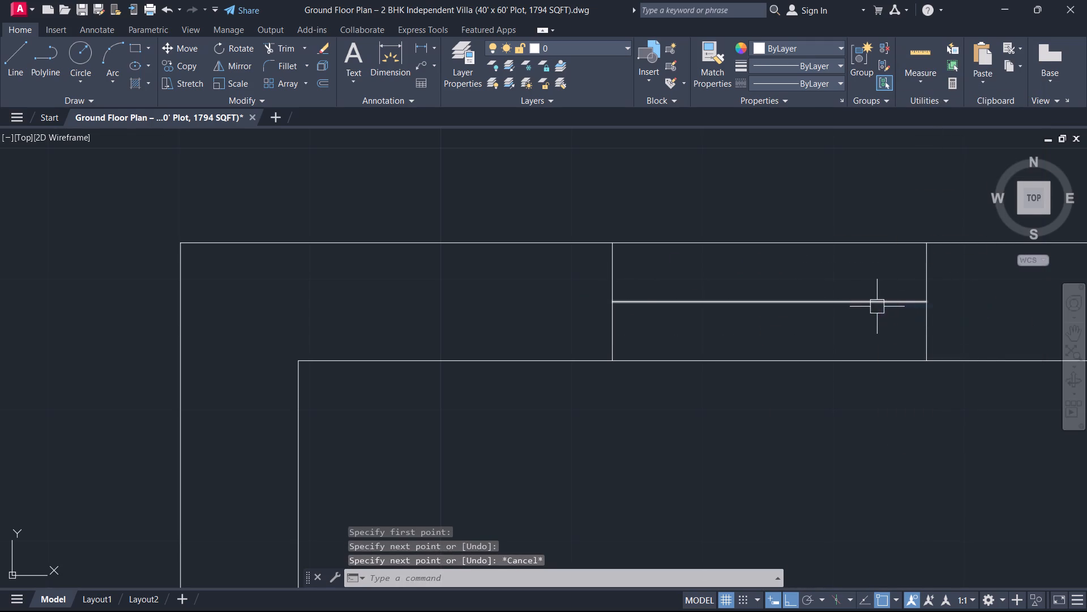
# Offset the window centre line in the small upper-middle room's top wall 1" to each side.
pyautogui.rightClick(862, 313)
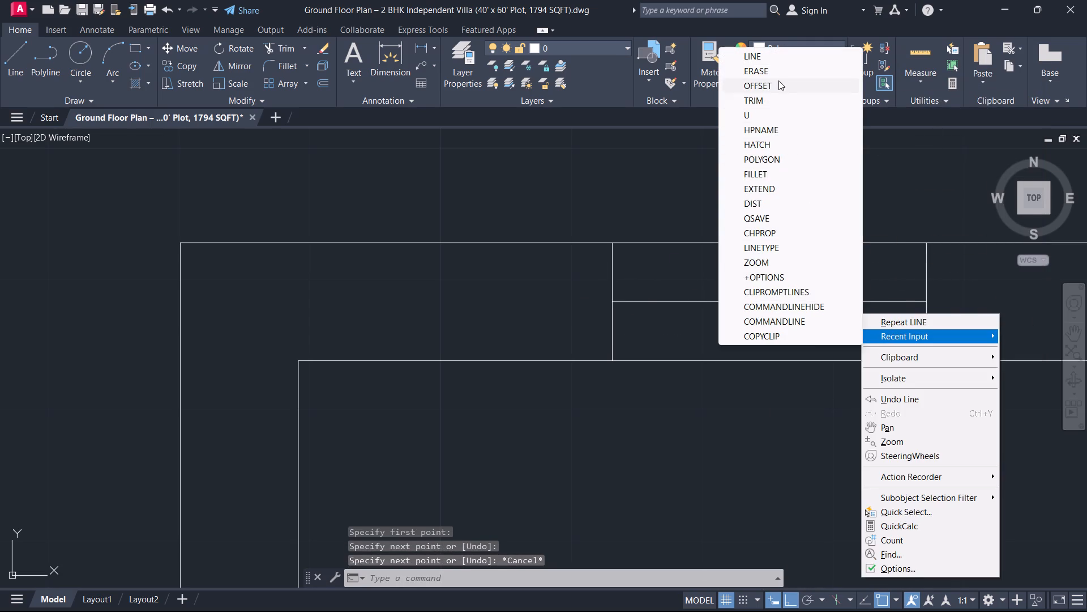
pyautogui.click(778, 80)
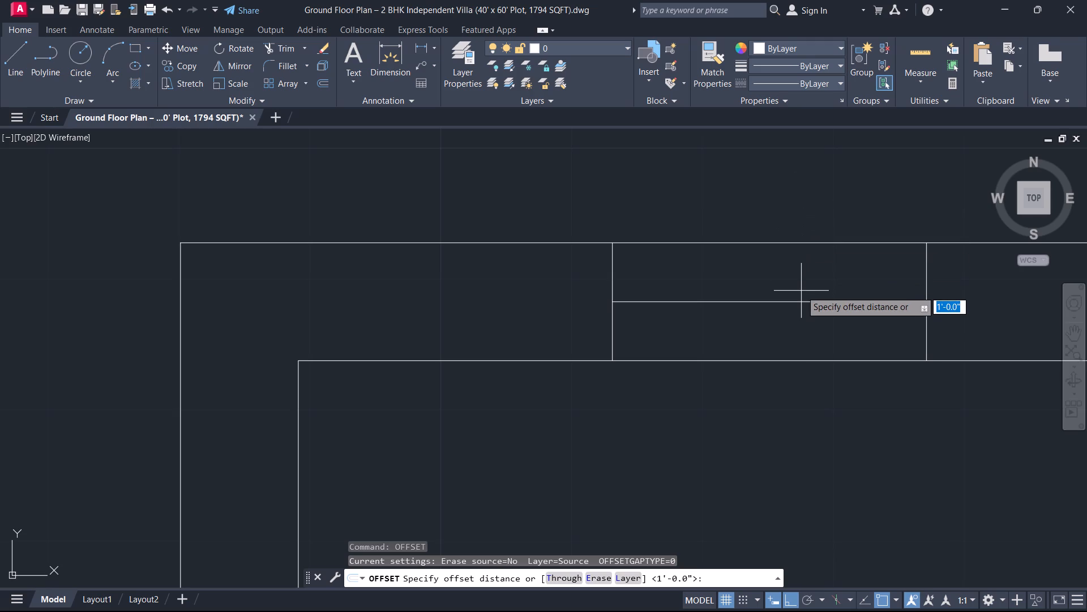
pyautogui.press('1')
pyautogui.press('Return')
pyautogui.scroll(1, 842, 307)
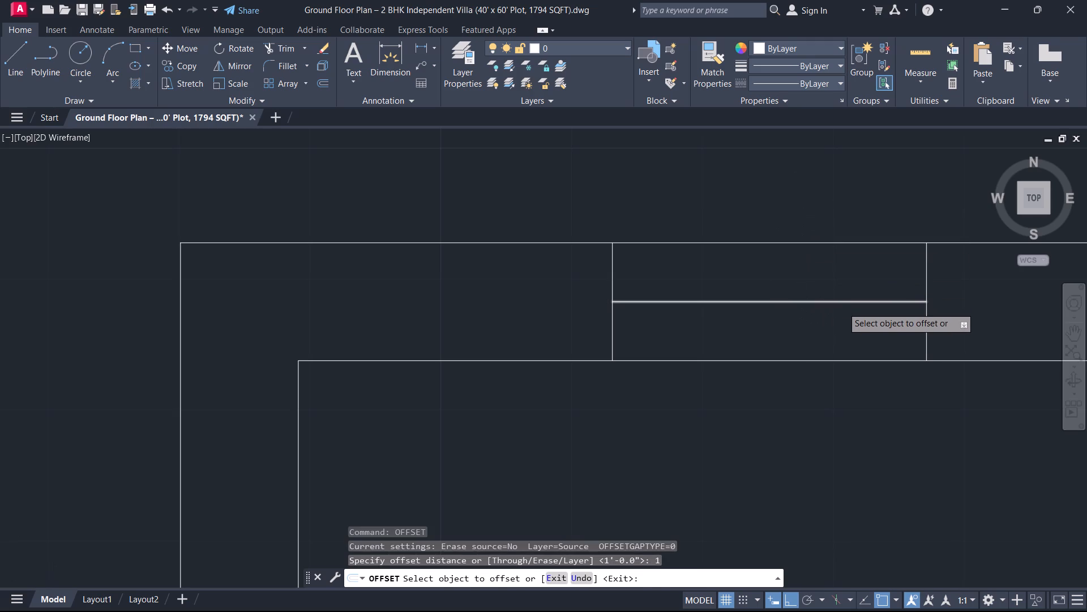
pyautogui.click(846, 299)
pyautogui.click(858, 266)
pyautogui.click(871, 296)
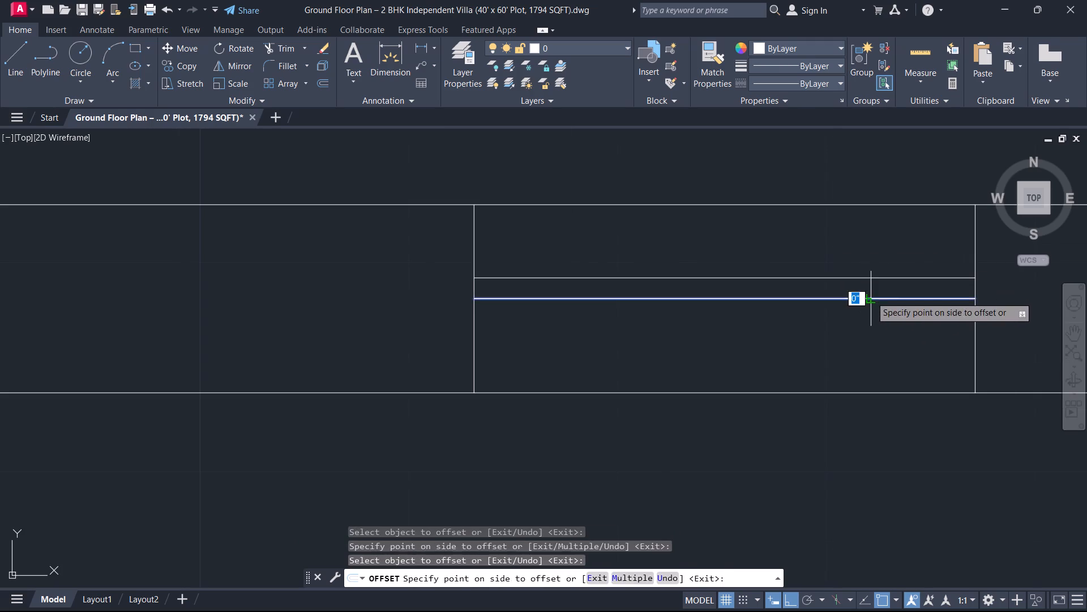
pyautogui.click(872, 321)
pyautogui.rightClick(870, 306)
pyautogui.click(888, 326)
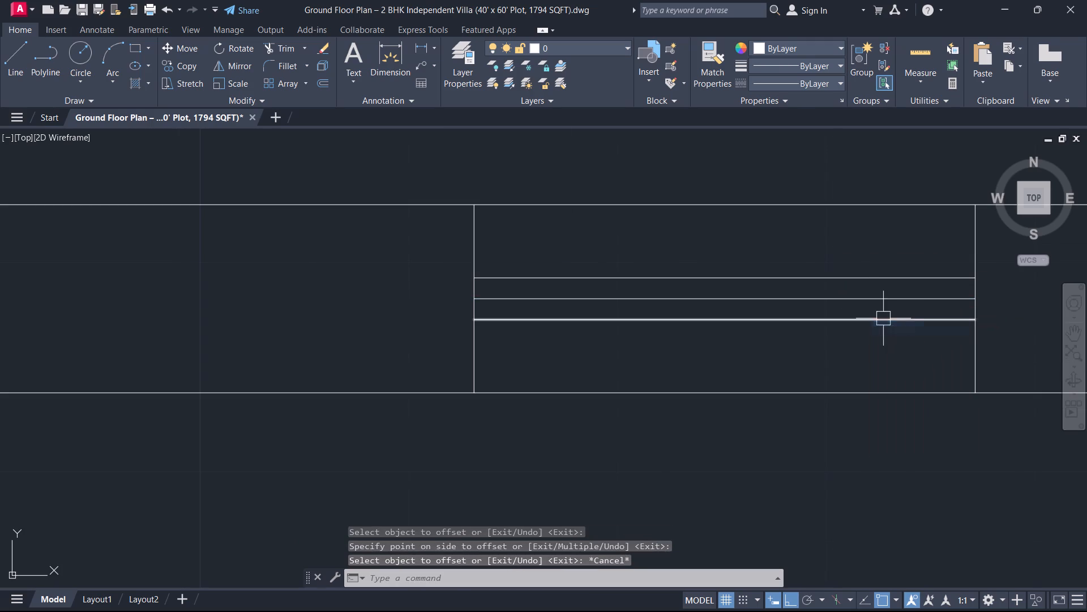
# Erase the original centre line between the two 1" offset lines in the small upper-middle room's window.
pyautogui.click(882, 303)
pyautogui.press('Delete')
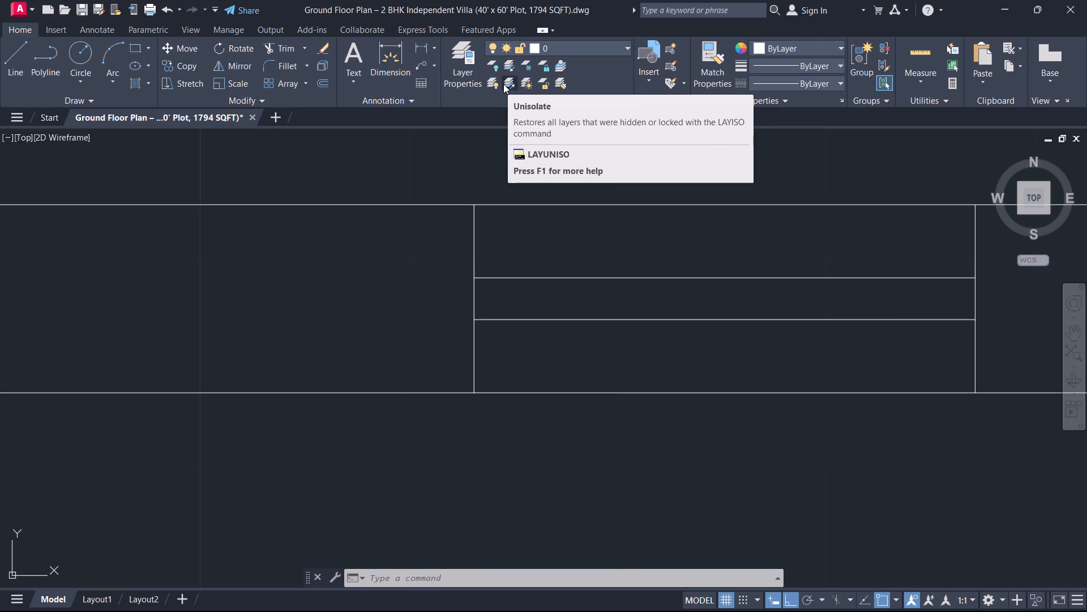
# Draw a line across the top wall of the room above the staircase, from its inner face's midpoint to the outer face.
pyautogui.scroll(-3, 547, 185)
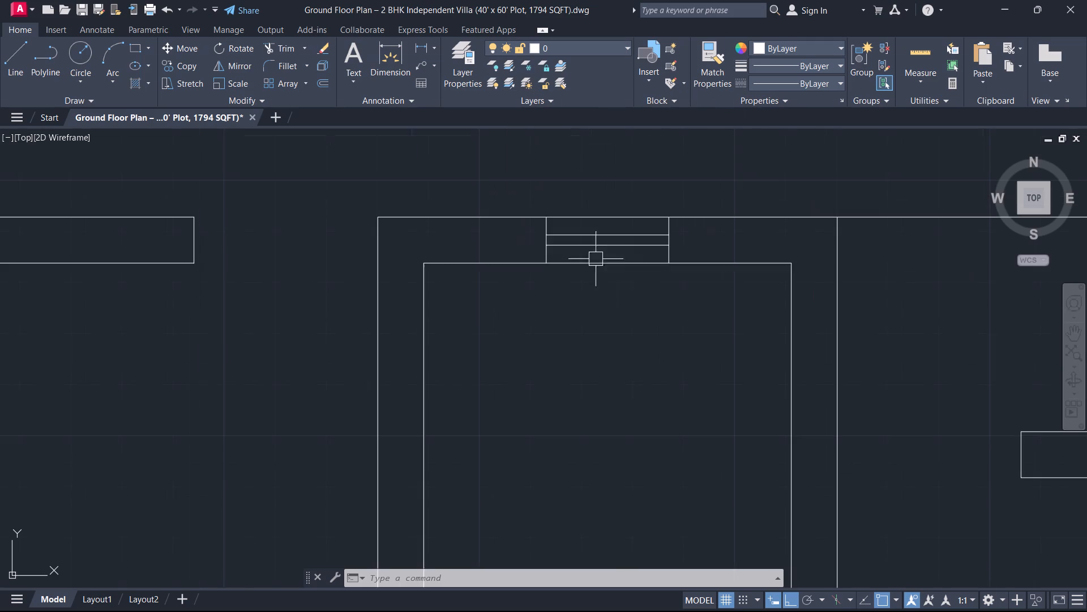
pyautogui.scroll(-2, 703, 307)
pyautogui.moveTo(703, 307); pyautogui.dragTo(315, 297, button='middle')
pyautogui.scroll(1, 700, 307)
pyautogui.scroll(-1, 314, 296)
pyautogui.scroll(1, 562, 358)
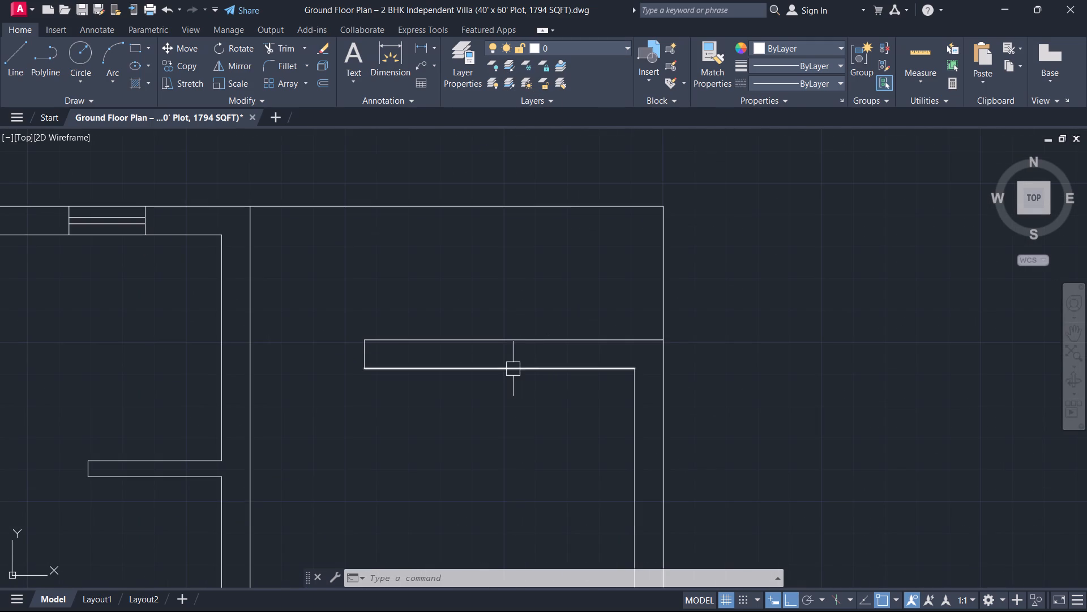
pyautogui.scroll(1, 510, 369)
pyautogui.write('l')
pyautogui.press('space')
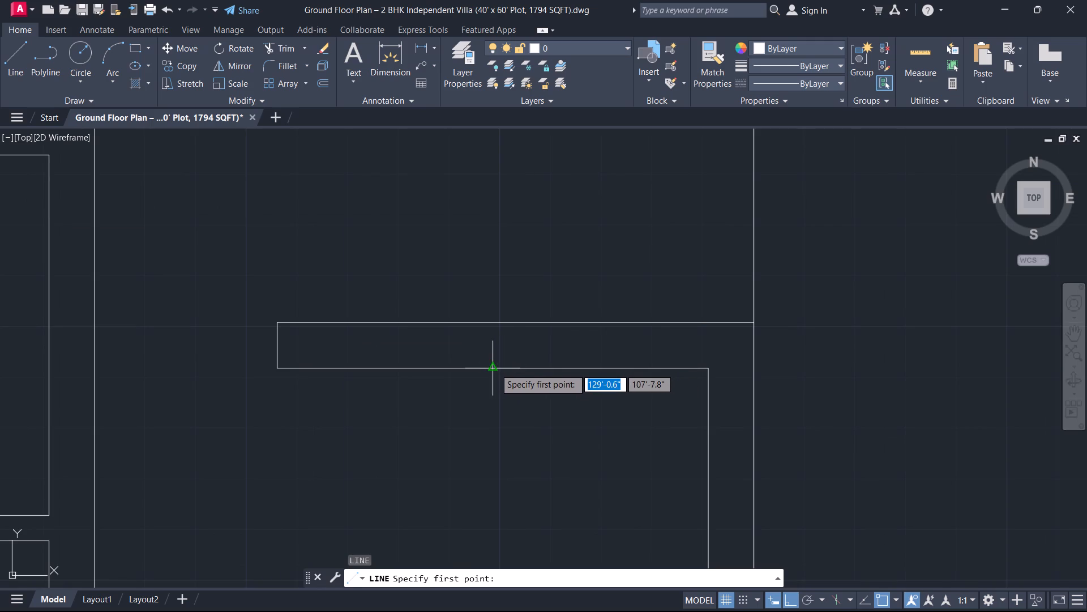
pyautogui.click(495, 369)
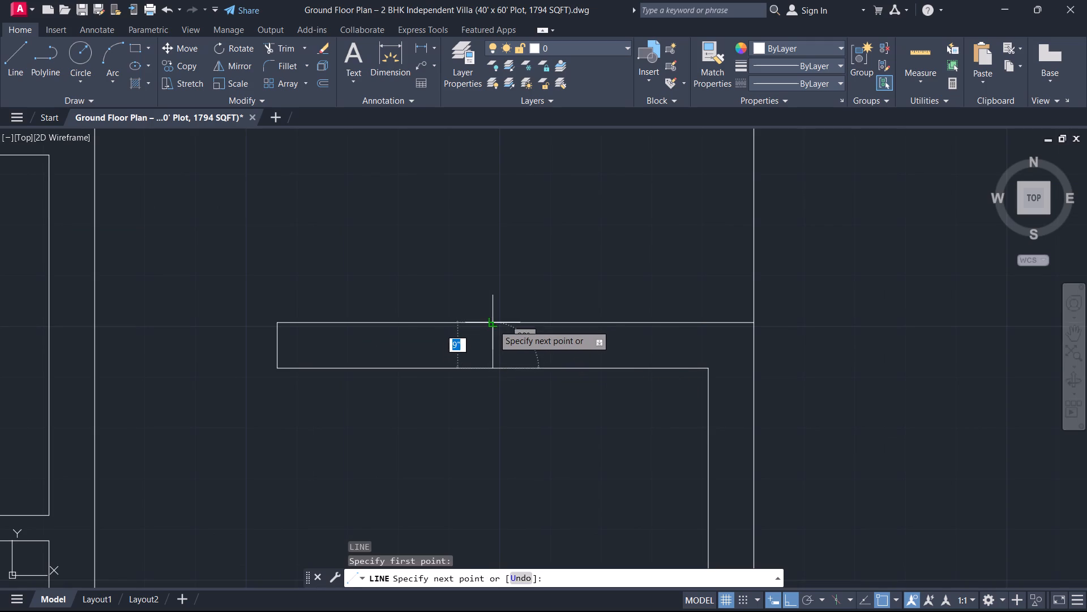
pyautogui.click(493, 325)
pyautogui.press('Escape')
# Offset the cross line in the top wall of the room above the staircase 2' to each side.
pyautogui.write('o')
pyautogui.press('space')
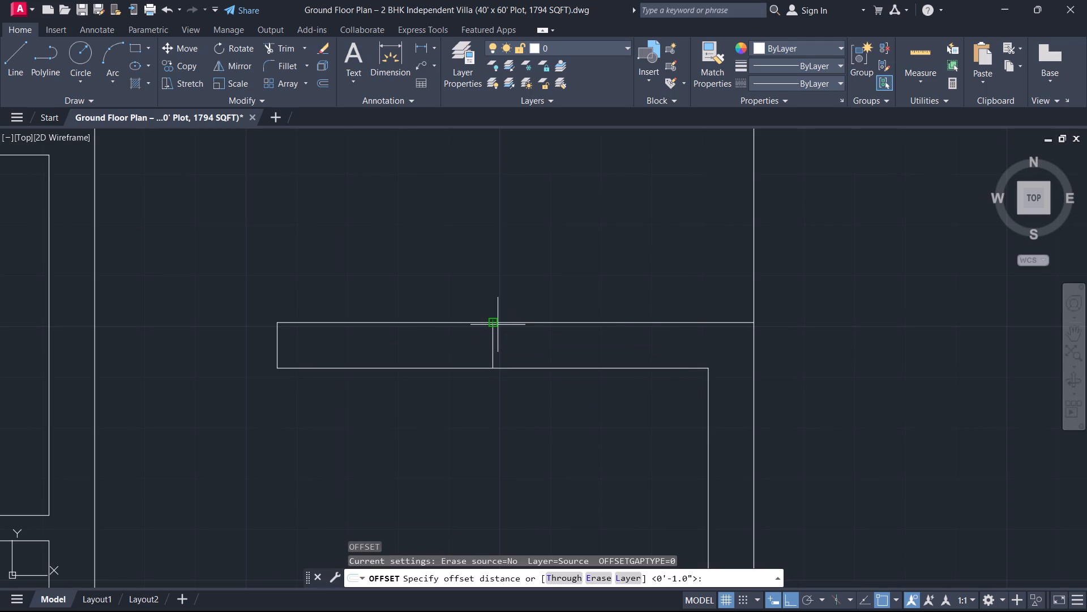
pyautogui.press('0')
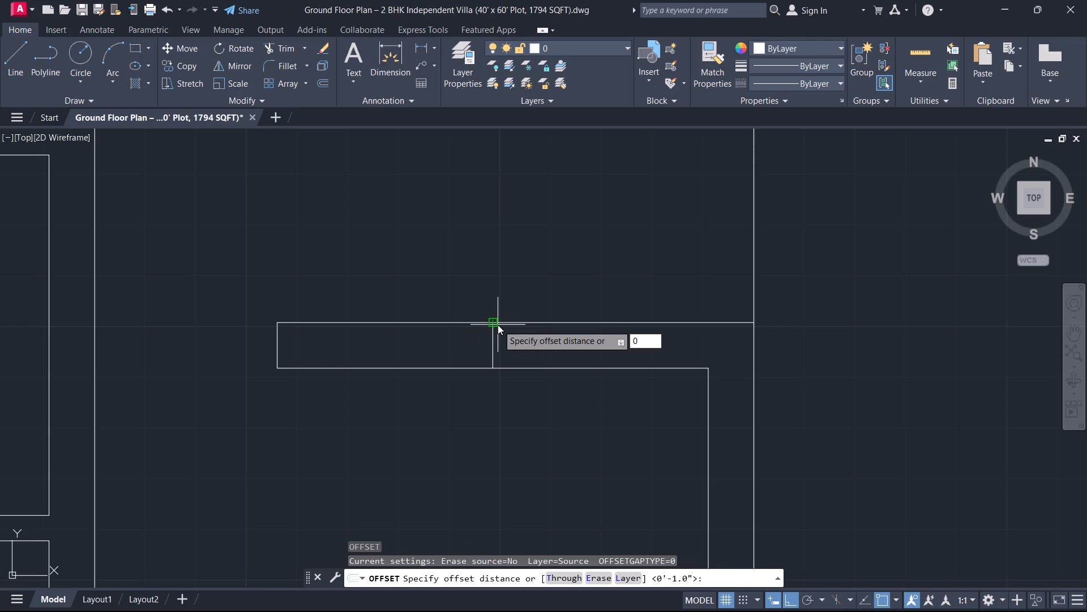
pyautogui.press('BackSpace')
pyautogui.write("2'")
pyautogui.press('Return')
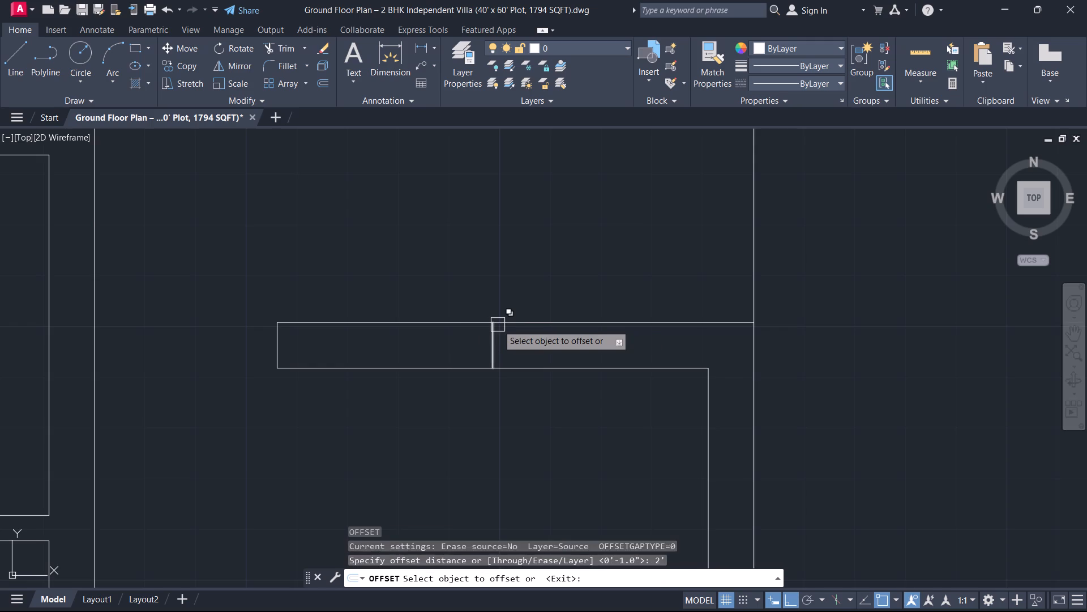
pyautogui.scroll(1, 492, 346)
pyautogui.click(492, 346)
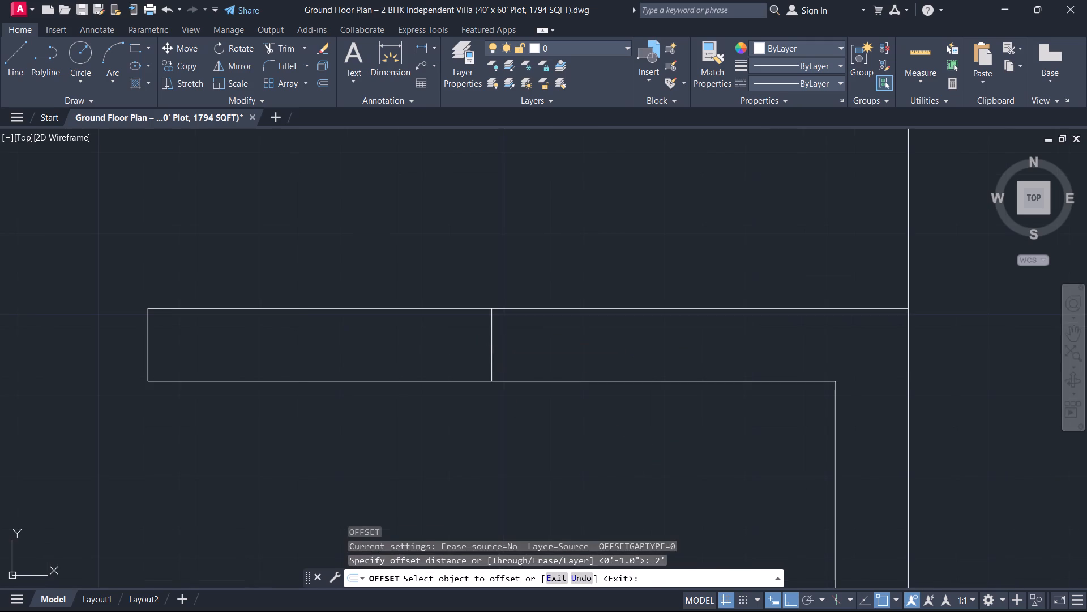
pyautogui.click(427, 339)
pyautogui.click(491, 352)
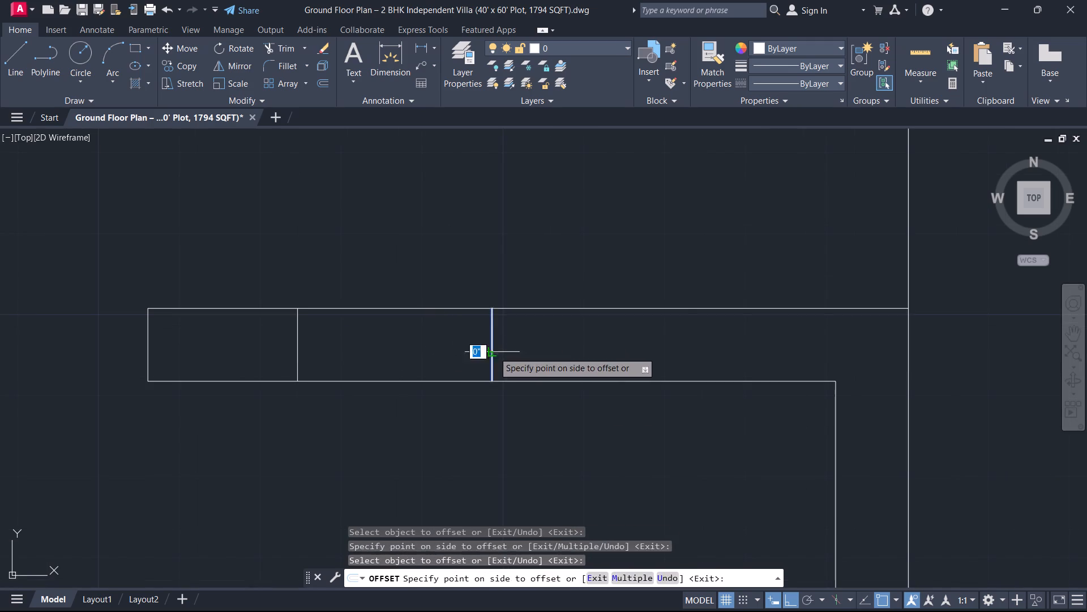
pyautogui.click(538, 351)
pyautogui.press('Escape')
# Erase the original middle line between the two 2' offset lines in that room's top wall.
pyautogui.click(538, 353)
pyautogui.click(461, 356)
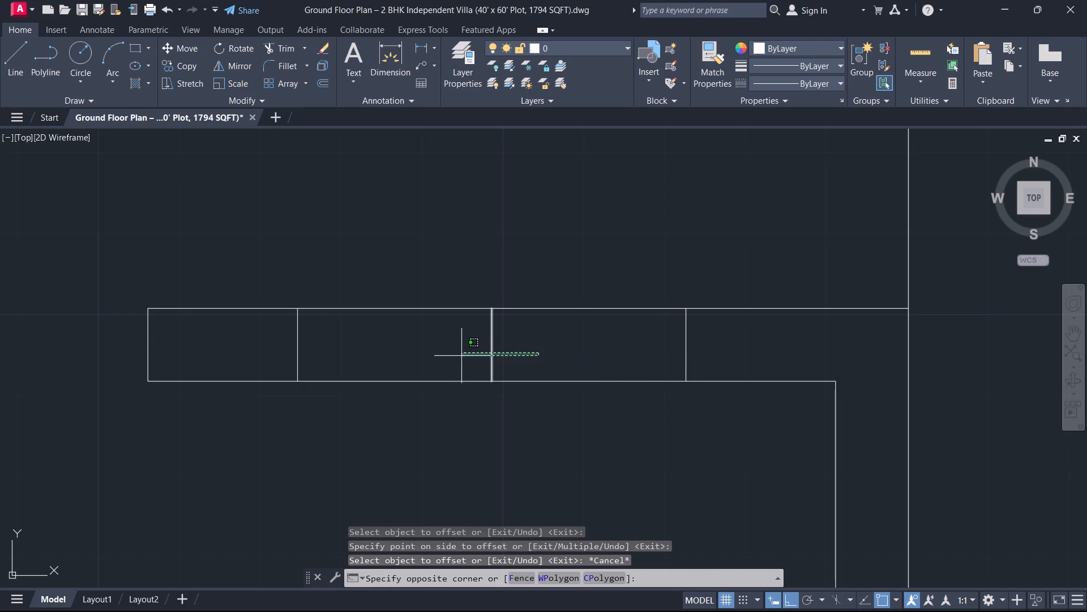
pyautogui.press('Delete')
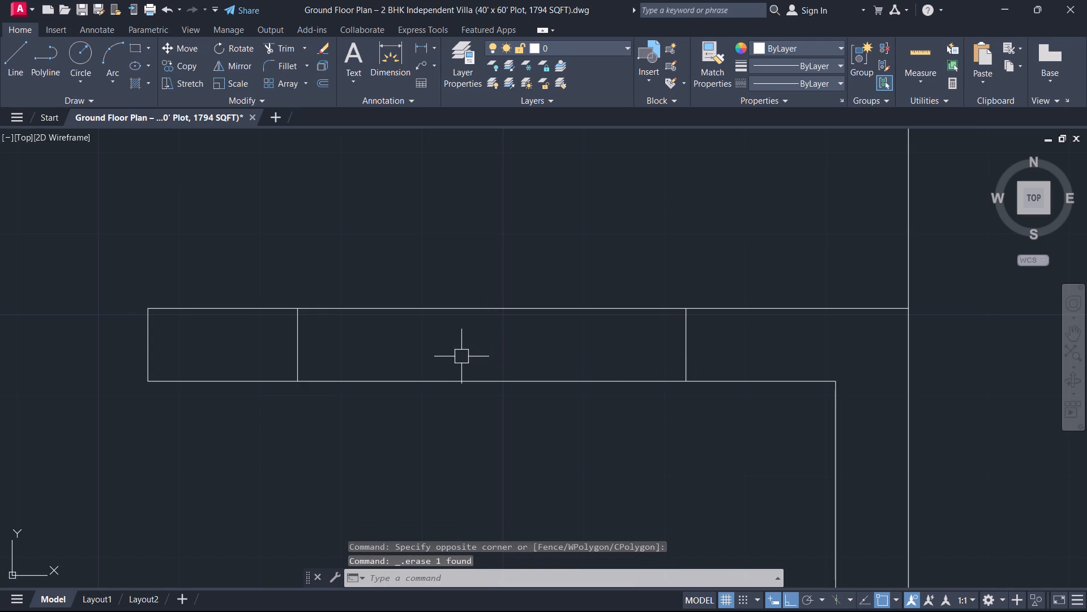
# Draw a horizontal window centre line joining the midpoints of the two end lines in the top wall of the room above the staircase.
pyautogui.write('l')
pyautogui.press('space')
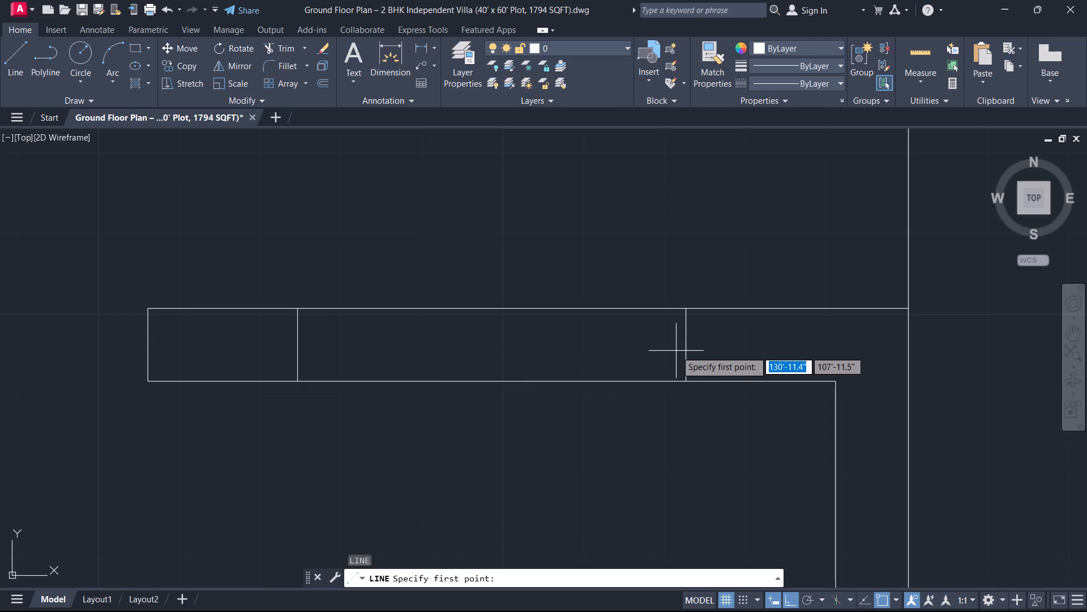
pyautogui.click(690, 346)
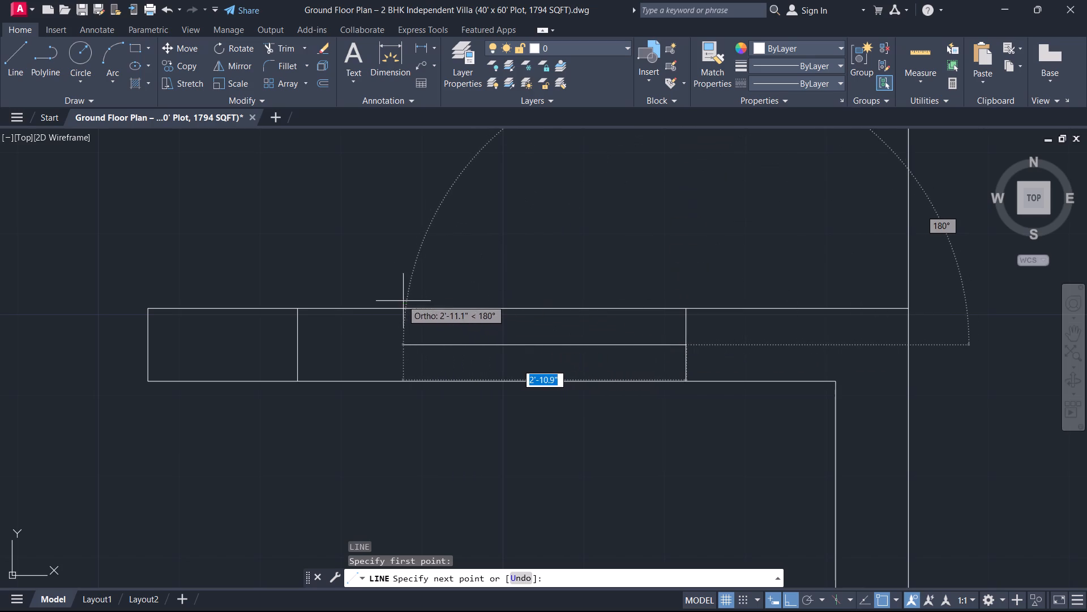
pyautogui.click(301, 348)
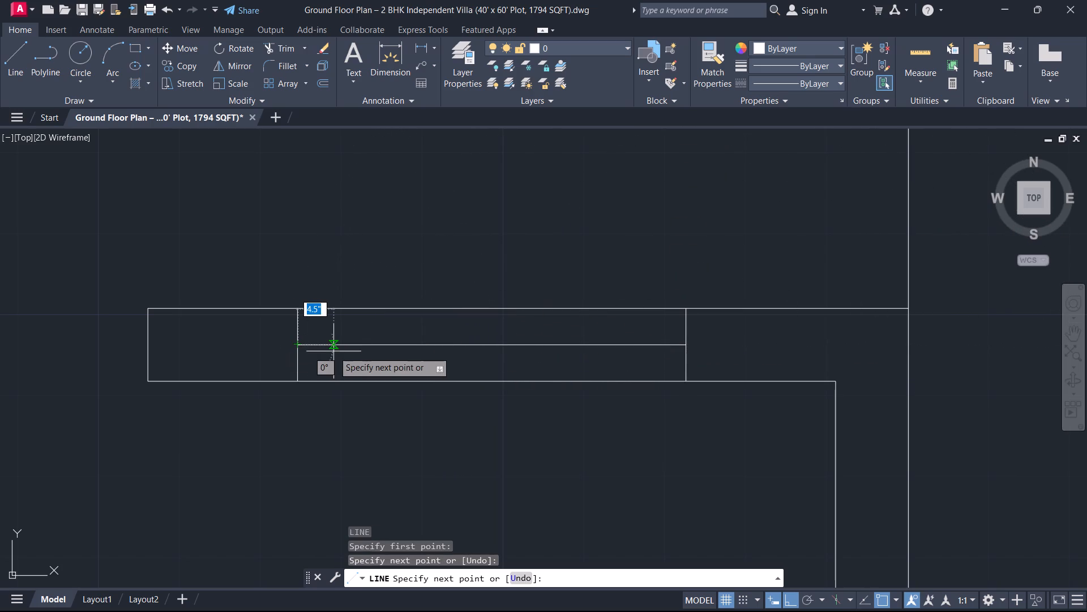
pyautogui.rightClick(335, 352)
pyautogui.click(369, 375)
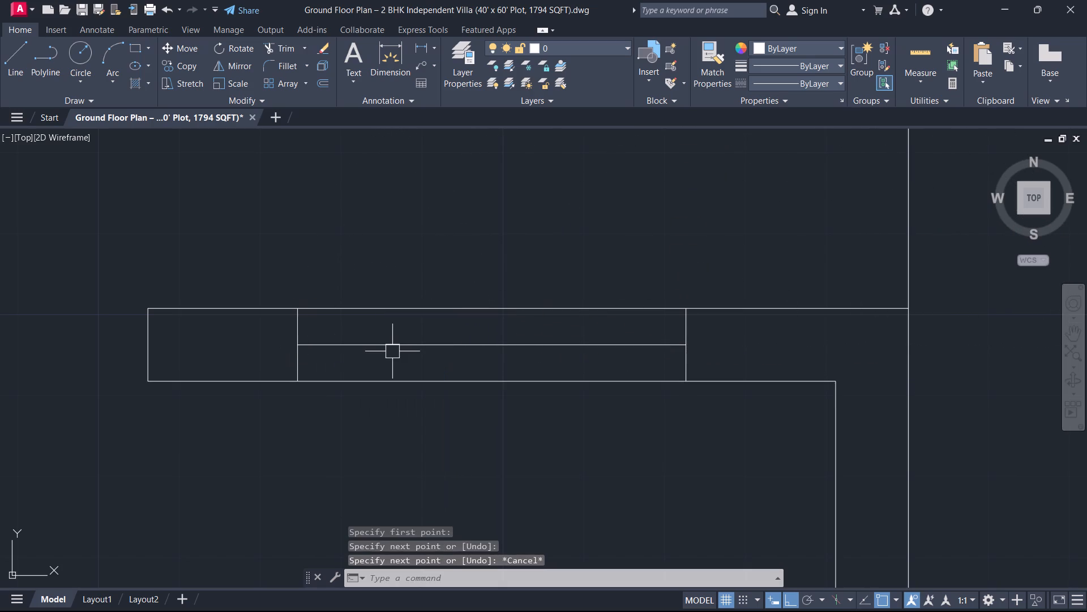
# Offset the window centre line in the top wall of the room above the staircase 1" to each side.
pyautogui.write('o 1')
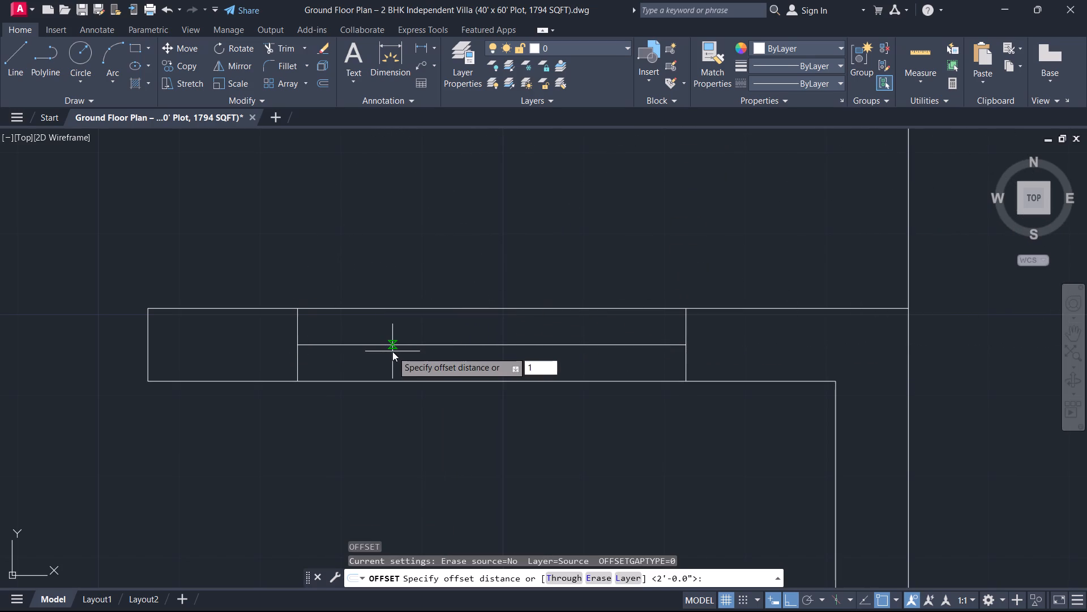
pyautogui.press('Return')
pyautogui.click(401, 340)
pyautogui.click(405, 321)
pyautogui.scroll(1, 403, 358)
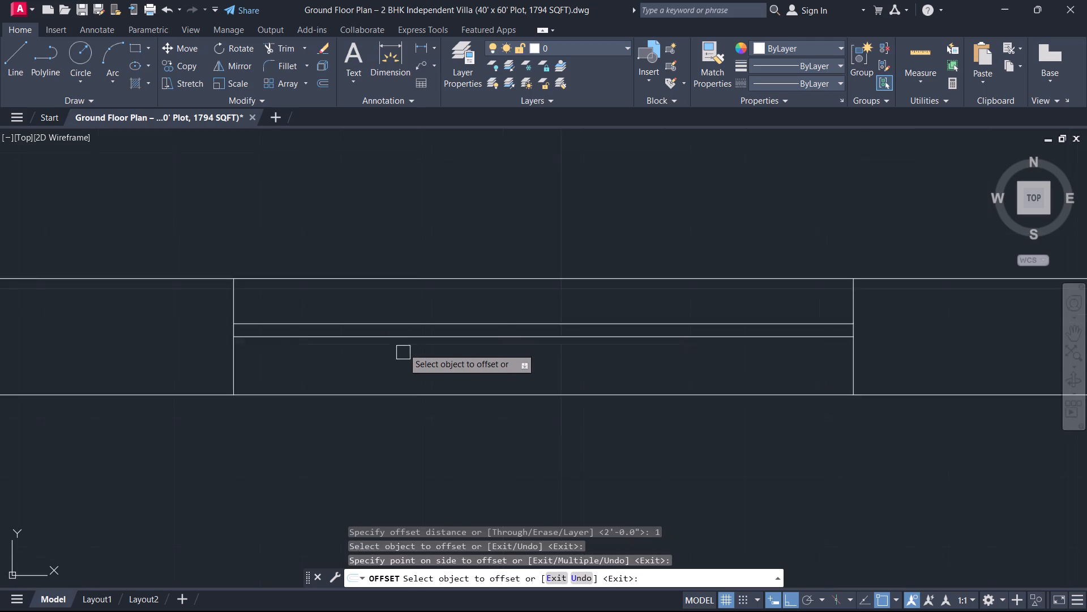
pyautogui.scroll(1, 403, 348)
pyautogui.click(404, 336)
pyautogui.click(402, 355)
pyautogui.press('Escape')
# Erase the original centre line between the two 1" offset lines in the window of the room above the staircase.
pyautogui.click(408, 335)
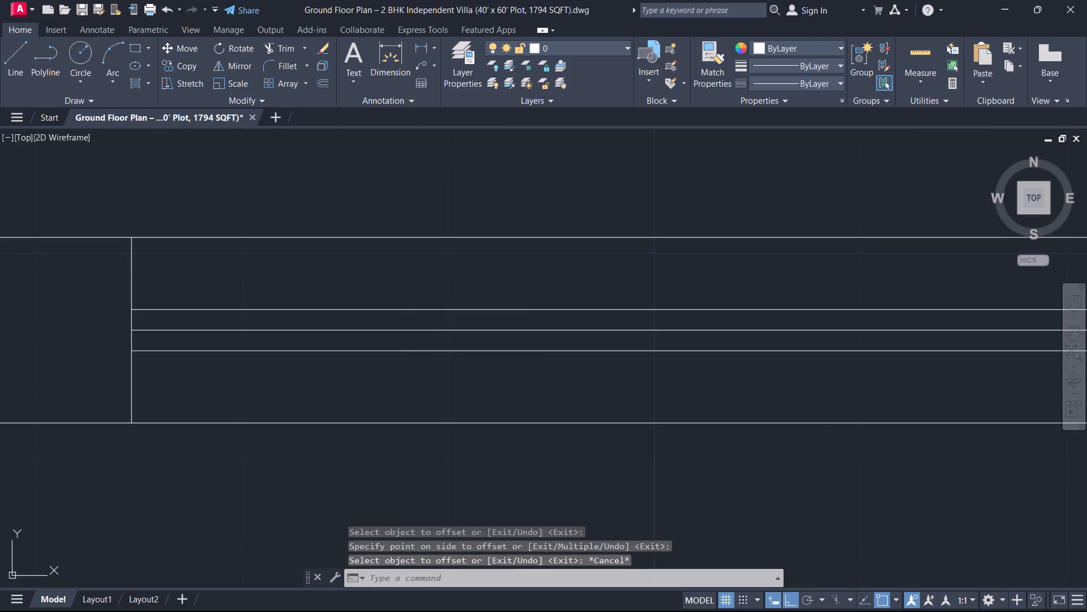
pyautogui.press('Delete')
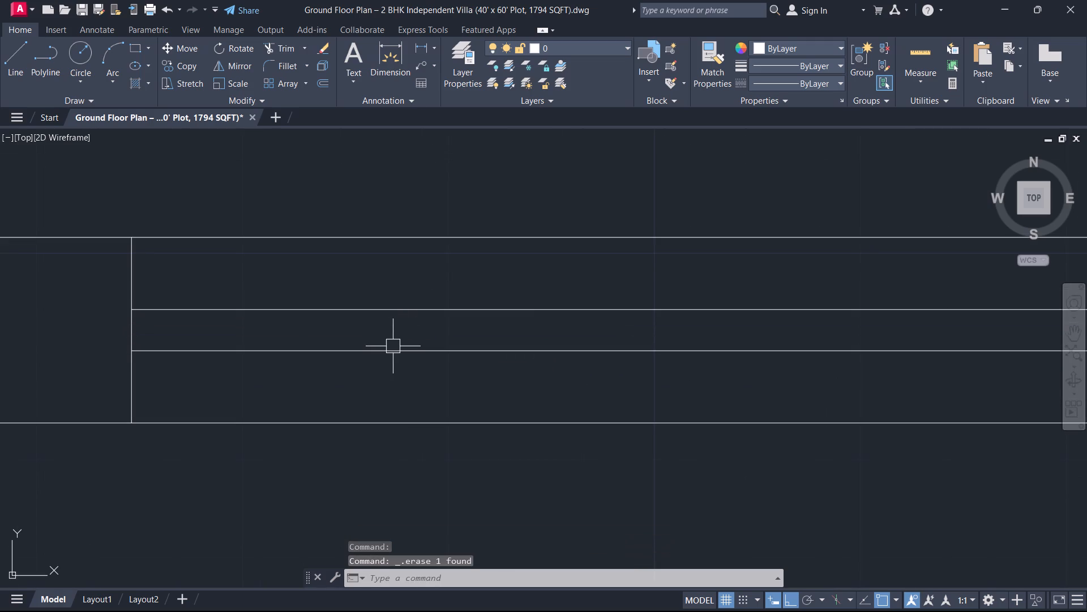
# Draw a horizontal line across the staircase's right-hand wall from its inner face's midpoint to the outer face.
pyautogui.scroll(-1, 401, 365)
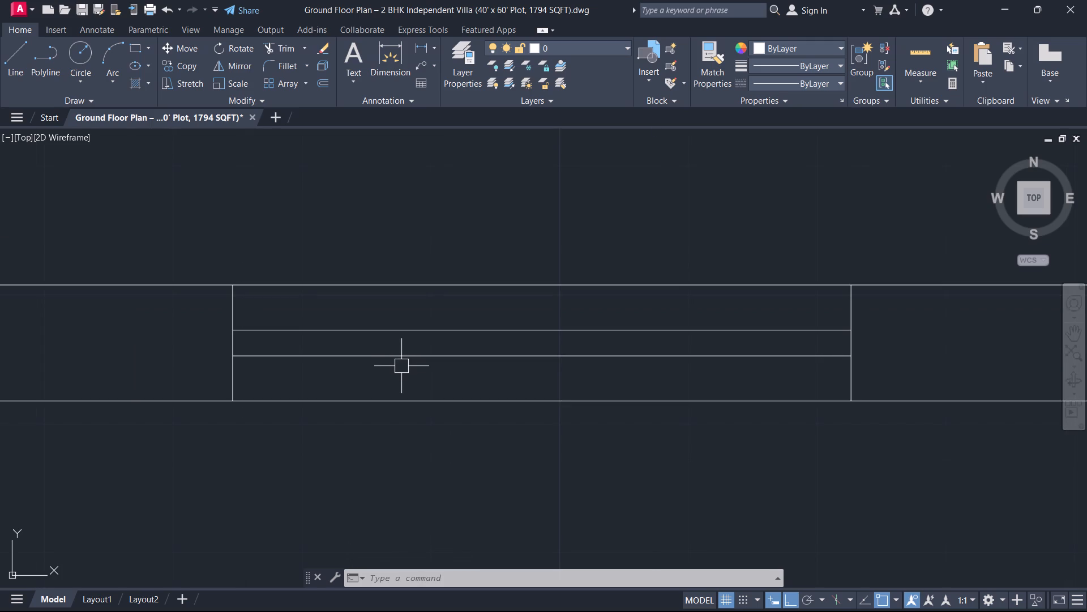
pyautogui.scroll(-3, 403, 368)
pyautogui.moveTo(425, 402); pyautogui.dragTo(425, 278, button='middle')
pyautogui.scroll(-2, 425, 278)
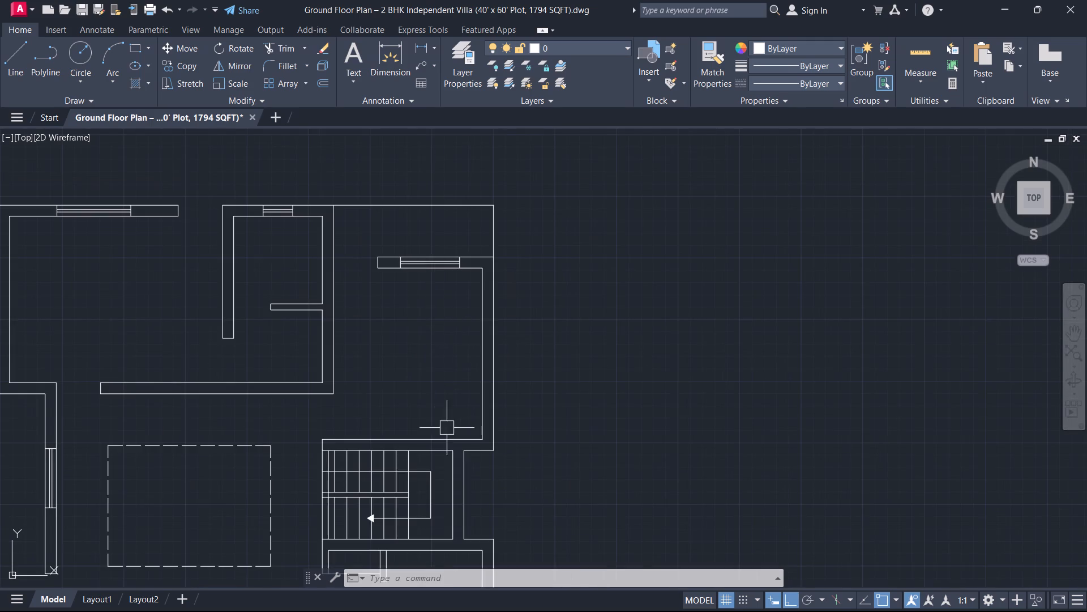
pyautogui.scroll(2, 453, 454)
pyautogui.moveTo(457, 452); pyautogui.dragTo(537, 250, button='middle')
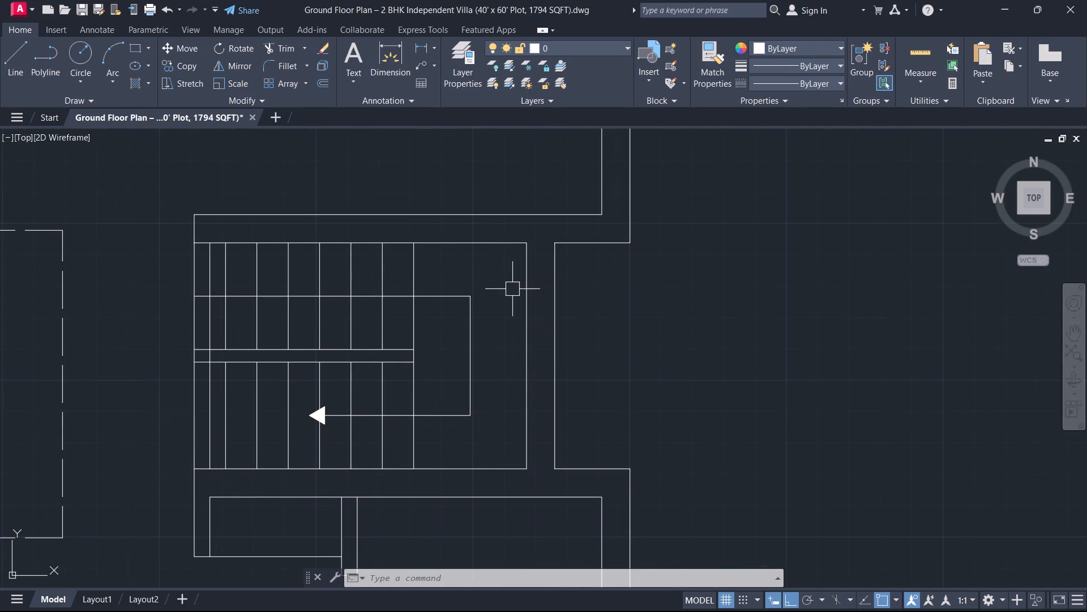
pyautogui.write('l')
pyautogui.press('space')
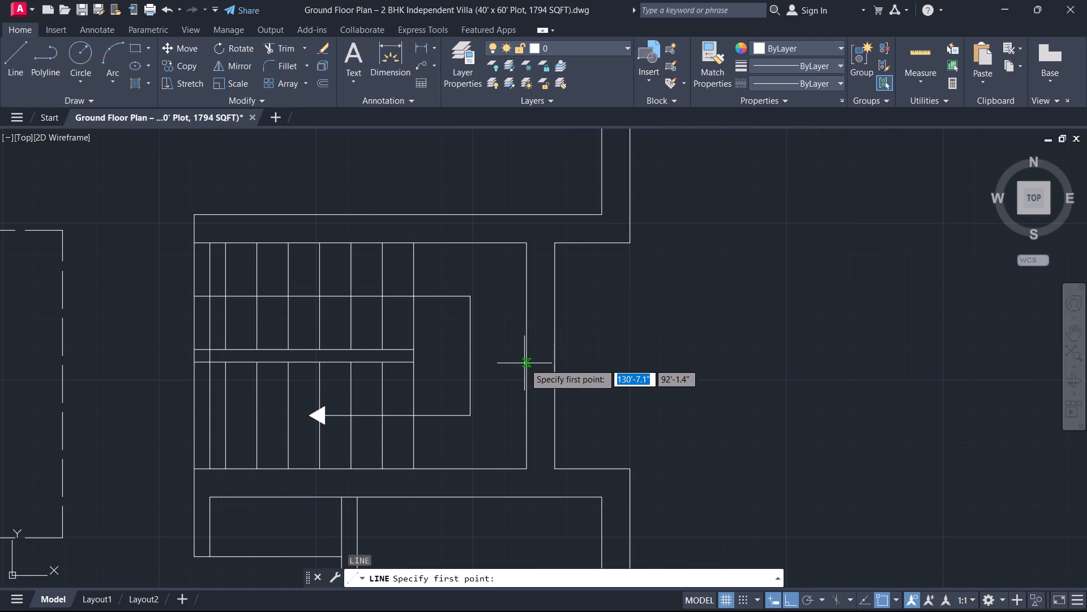
pyautogui.click(527, 356)
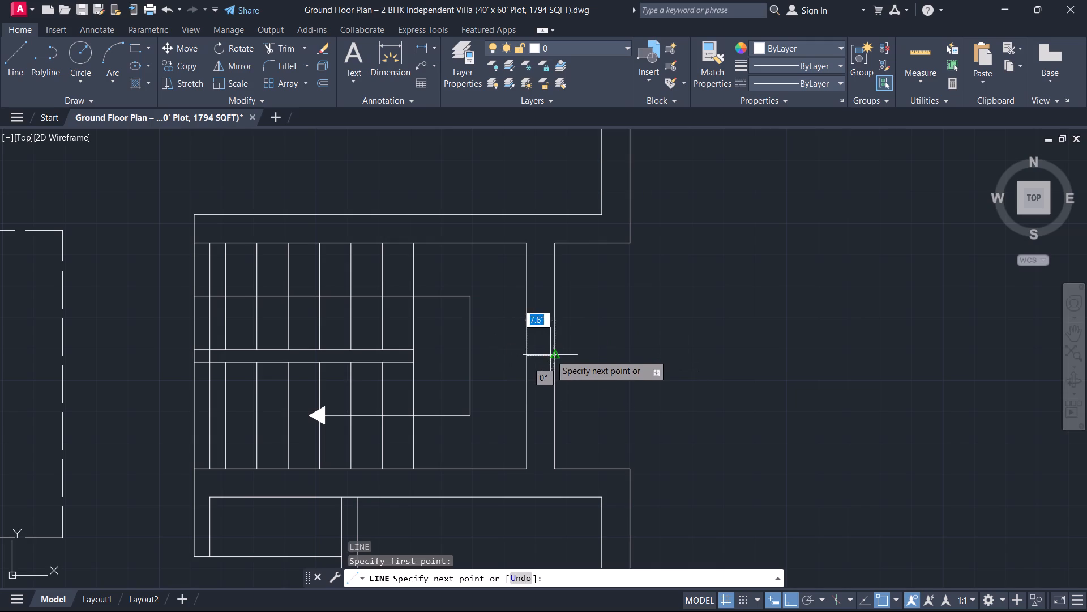
pyautogui.click(550, 355)
pyautogui.rightClick(543, 351)
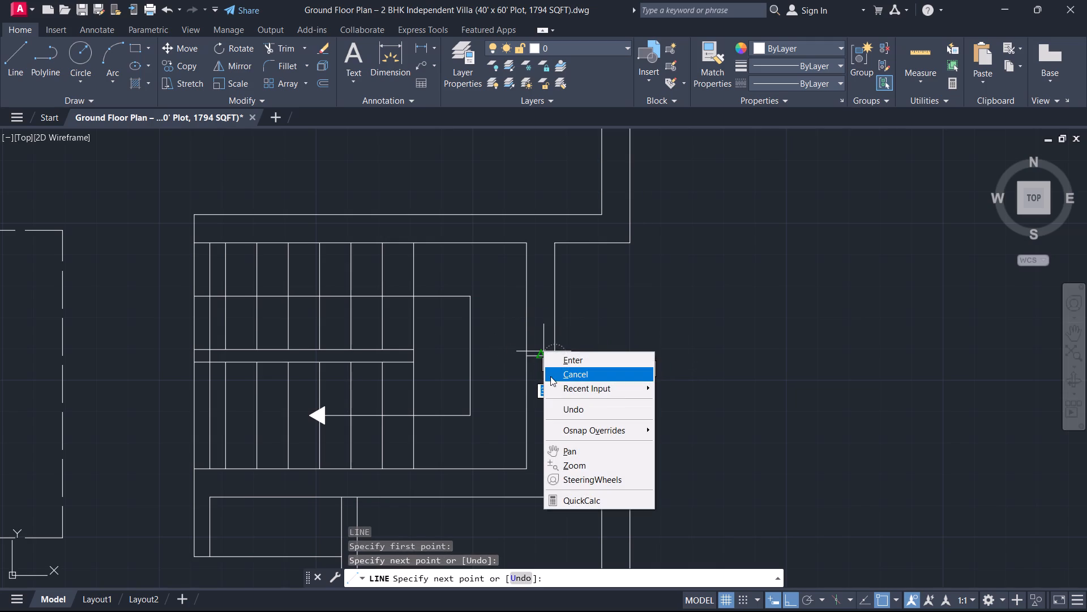
pyautogui.click(557, 379)
# Offset the cross line in the staircase's right-hand wall 2' upward and 2' downward.
pyautogui.scroll(1, 539, 356)
pyautogui.write('o')
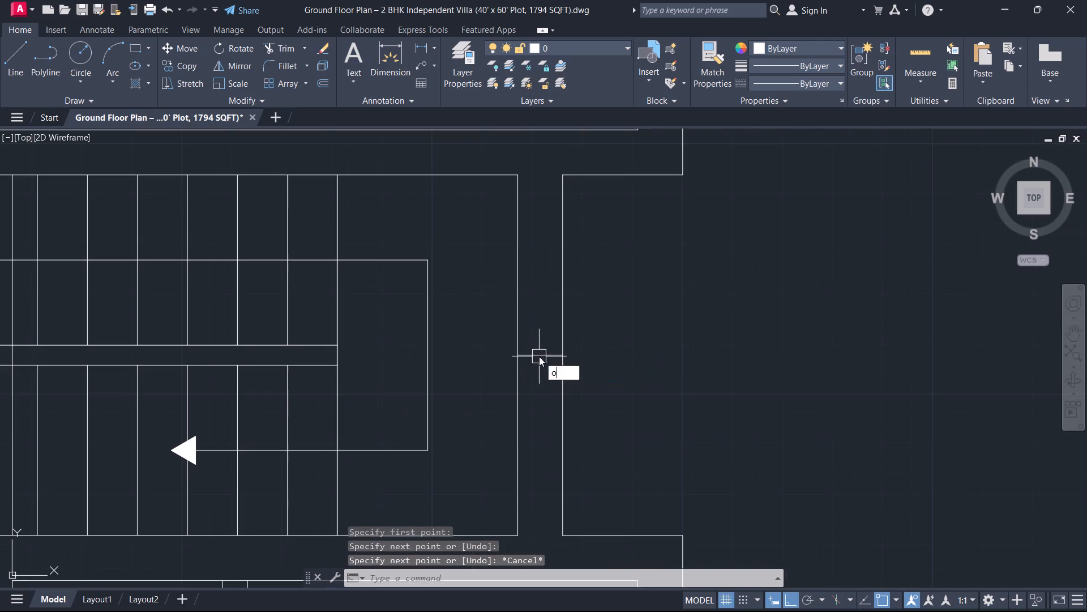
pyautogui.press('space')
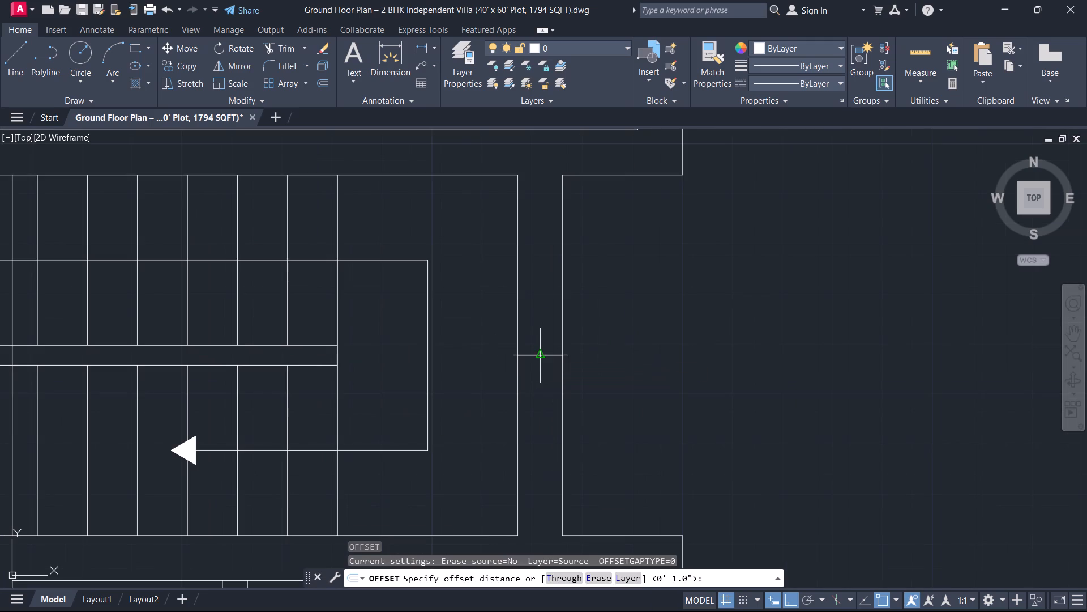
pyautogui.write("2'")
pyautogui.press('Return')
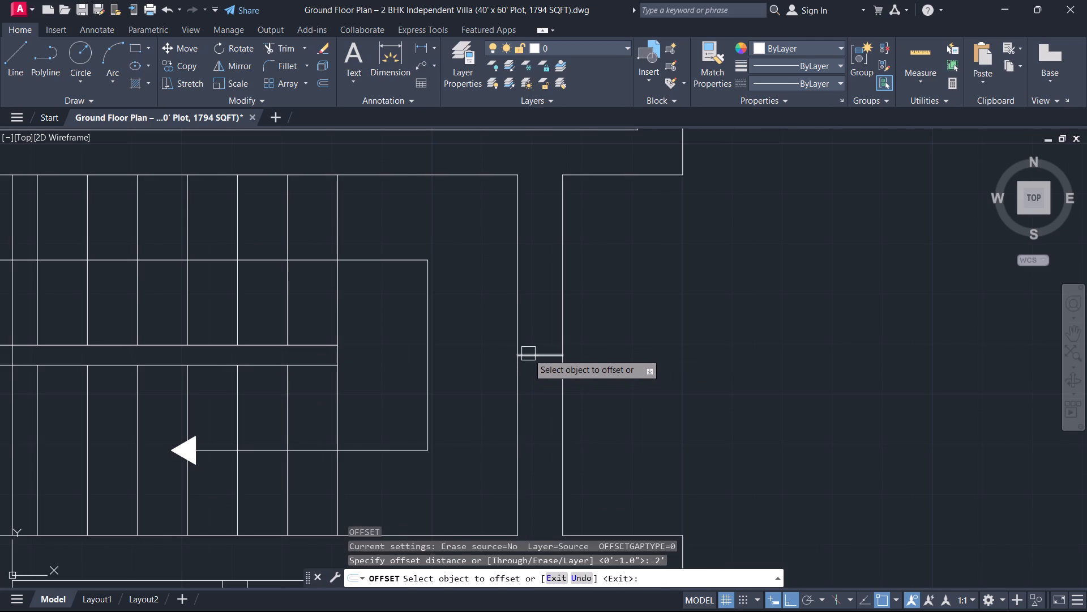
pyautogui.click(531, 353)
pyautogui.click(529, 320)
pyautogui.click(543, 357)
pyautogui.click(537, 382)
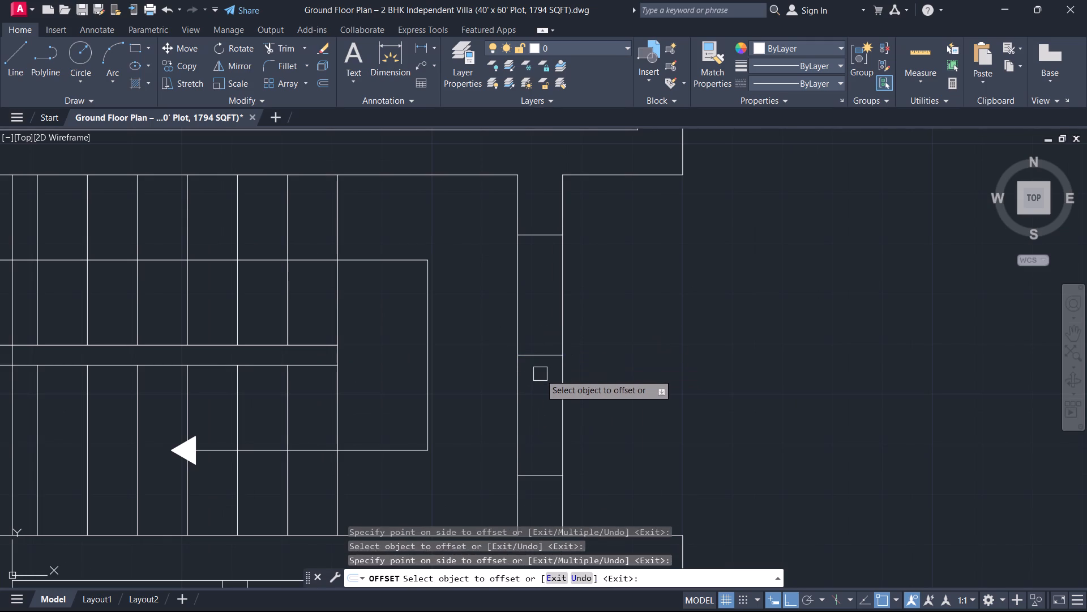
# Trim away the middle cross line between the two window end lines in the staircase's right-hand wall.
pyautogui.press('Escape')
pyautogui.write('tr')
pyautogui.press('space')
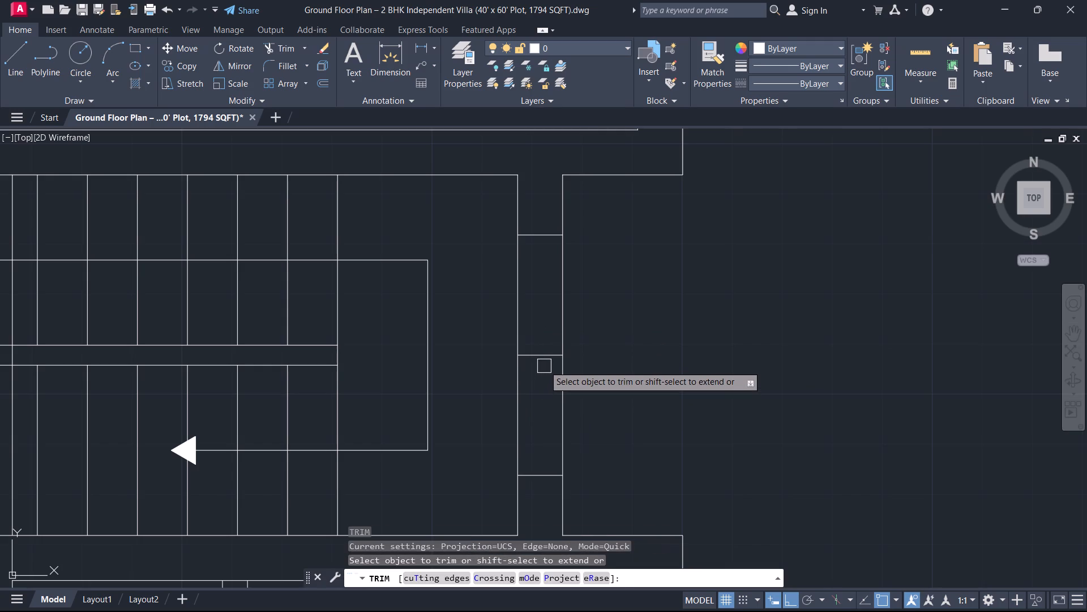
pyautogui.click(544, 365)
pyautogui.click(545, 337)
pyautogui.press('Escape')
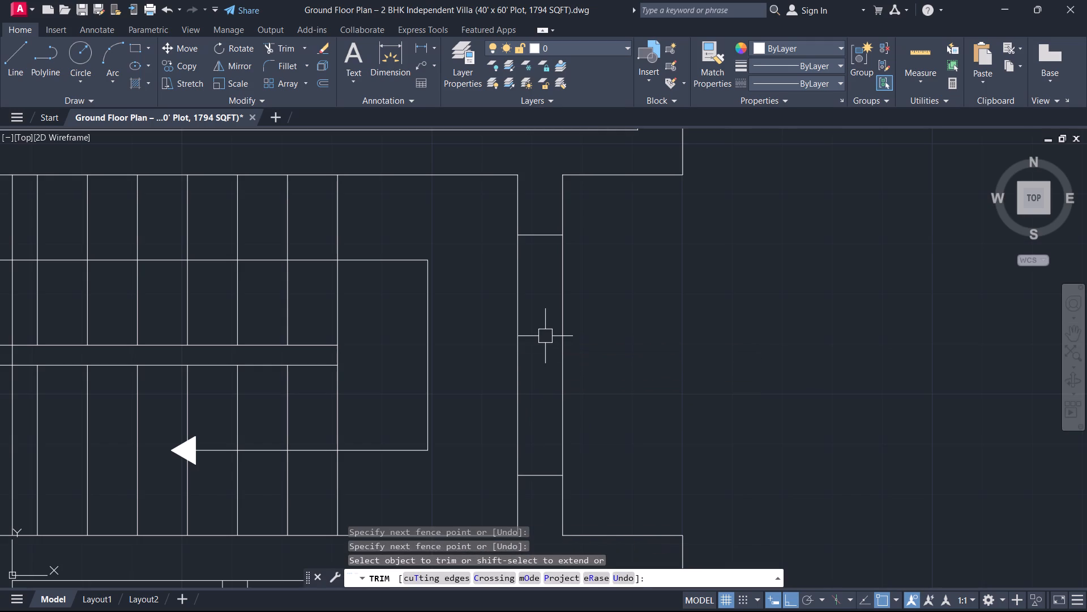
# Draw a 4' vertical centre line between the midpoints of the window end lines in the staircase's right-hand wall.
pyautogui.write('l')
pyautogui.press('space')
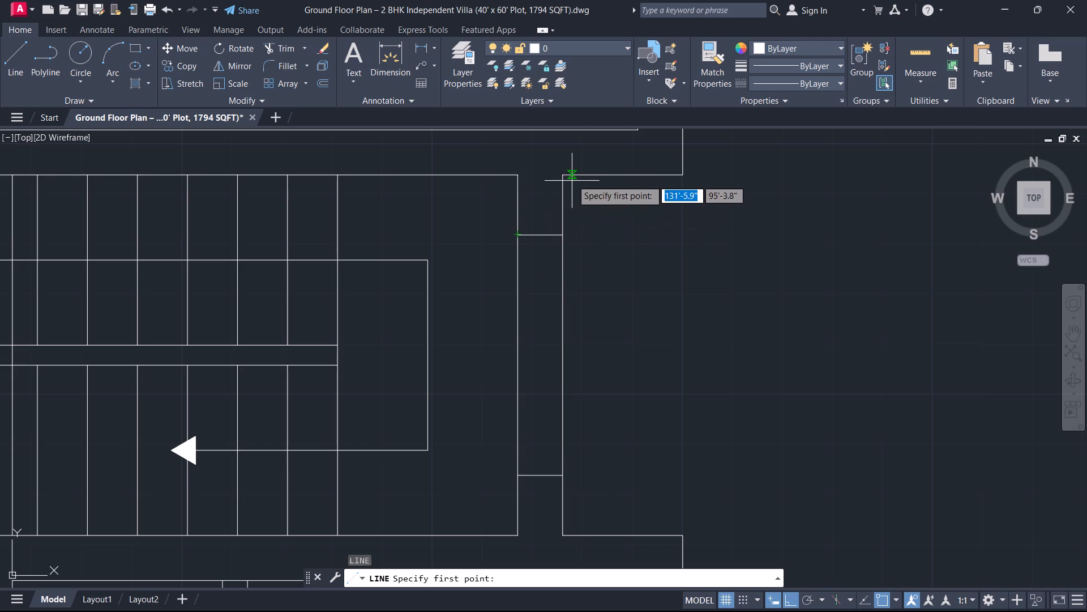
pyautogui.click(540, 234)
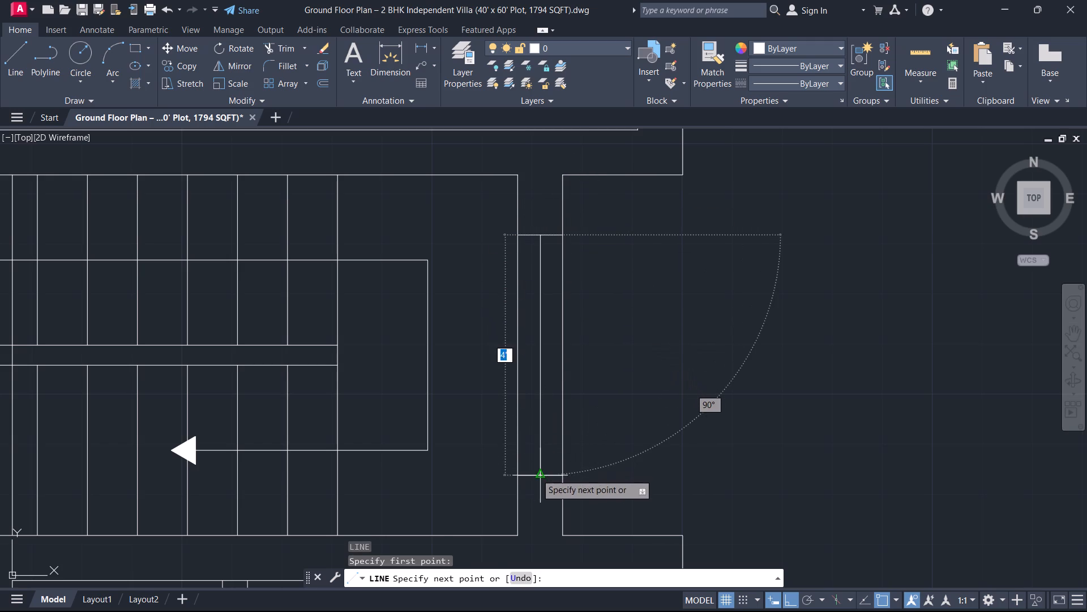
pyautogui.click(536, 474)
pyautogui.rightClick(531, 438)
pyautogui.click(562, 461)
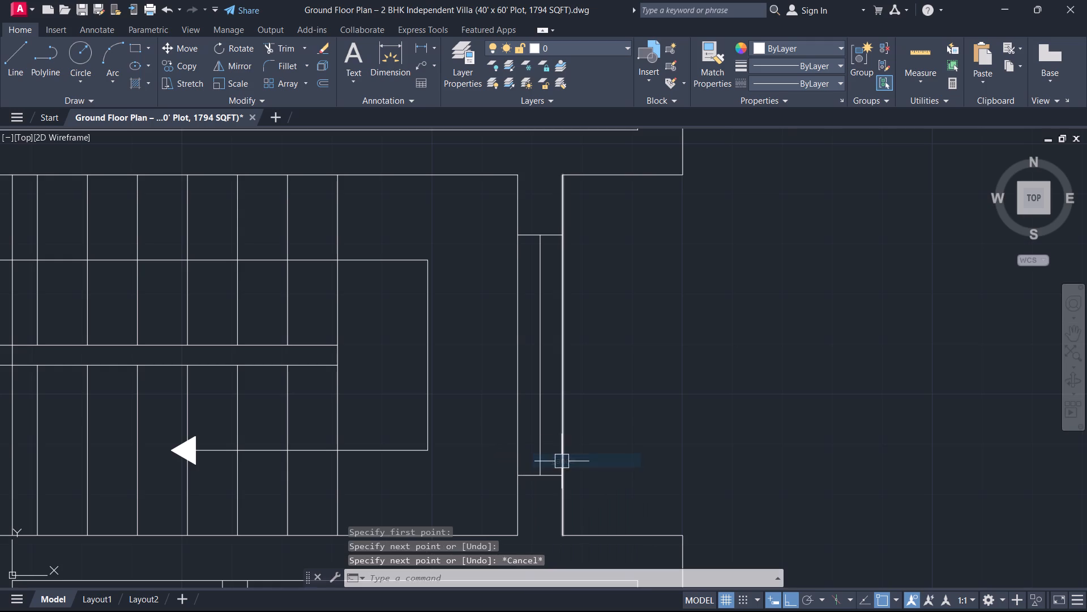
# Offset the window centre line in the staircase's right-hand wall 1" to each side.
pyautogui.write('o')
pyautogui.press('space')
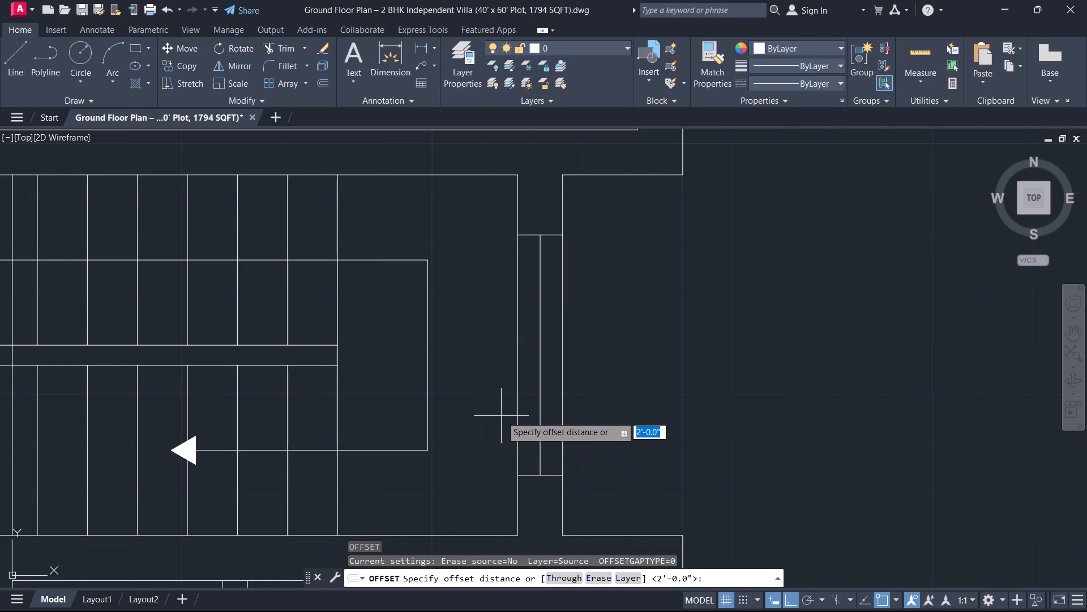
pyautogui.press('1')
pyautogui.press('Return')
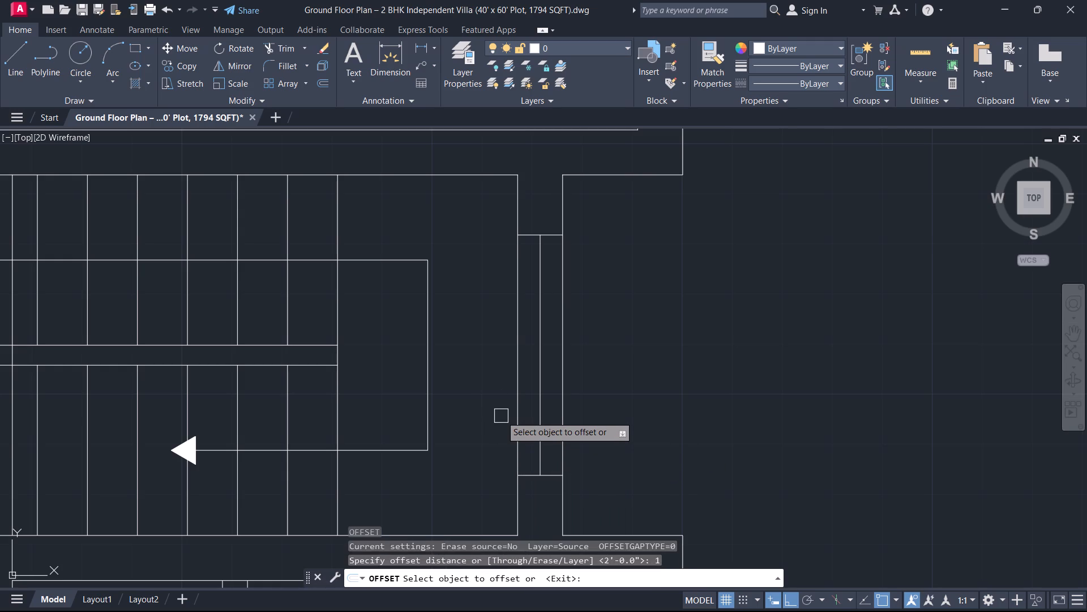
pyautogui.scroll(3, 501, 416)
pyautogui.click(594, 456)
pyautogui.click(558, 451)
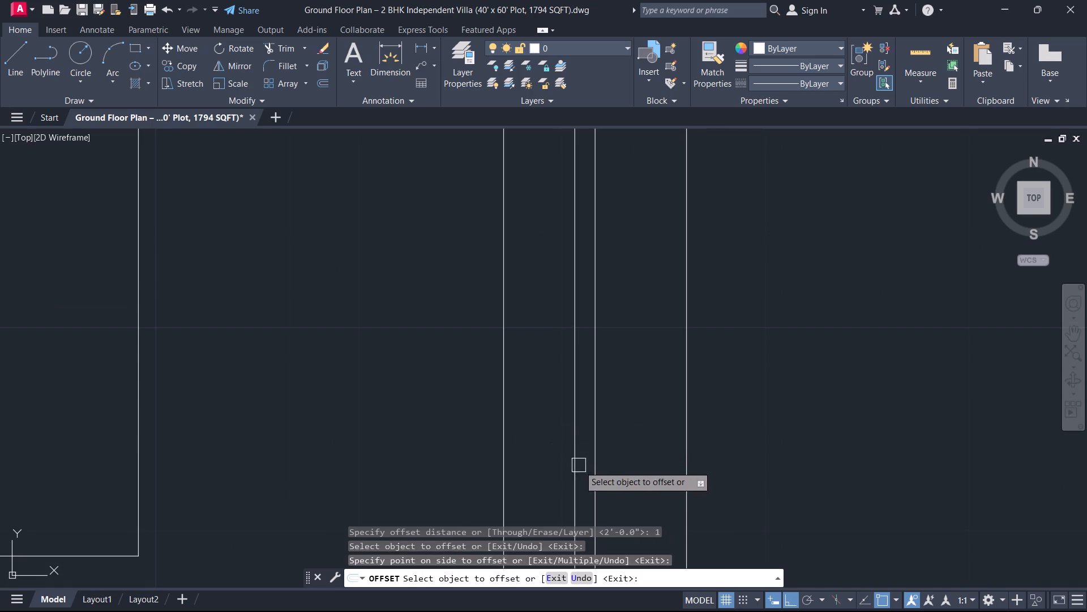
pyautogui.click(600, 481)
pyautogui.click(624, 479)
pyautogui.rightClick(624, 479)
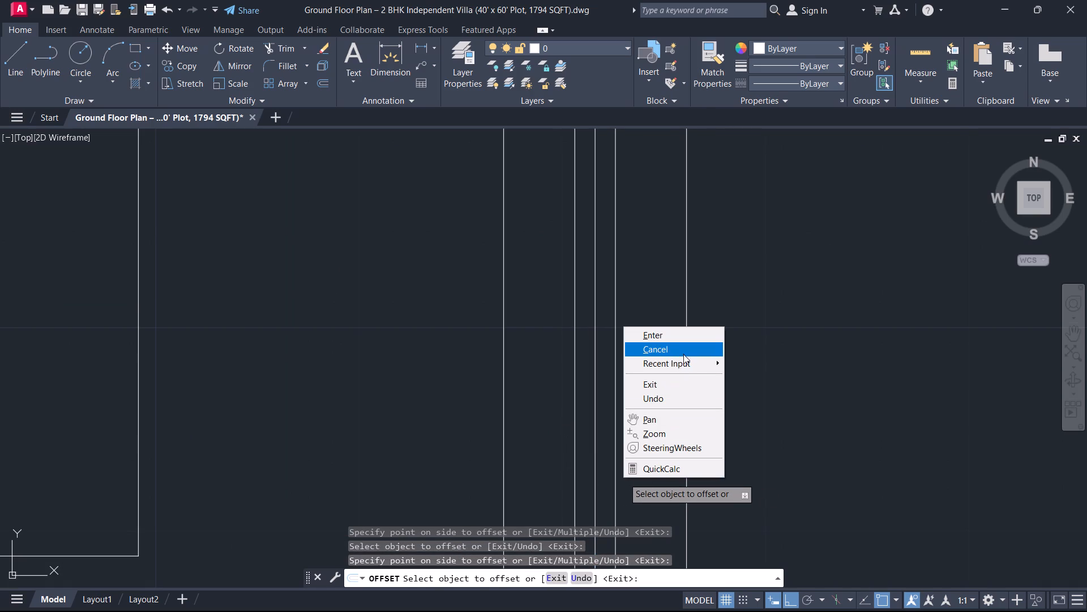
pyautogui.click(683, 353)
# Erase the original centre line between the two 1" offset lines in the staircase window.
pyautogui.scroll(2, 589, 388)
pyautogui.click(608, 397)
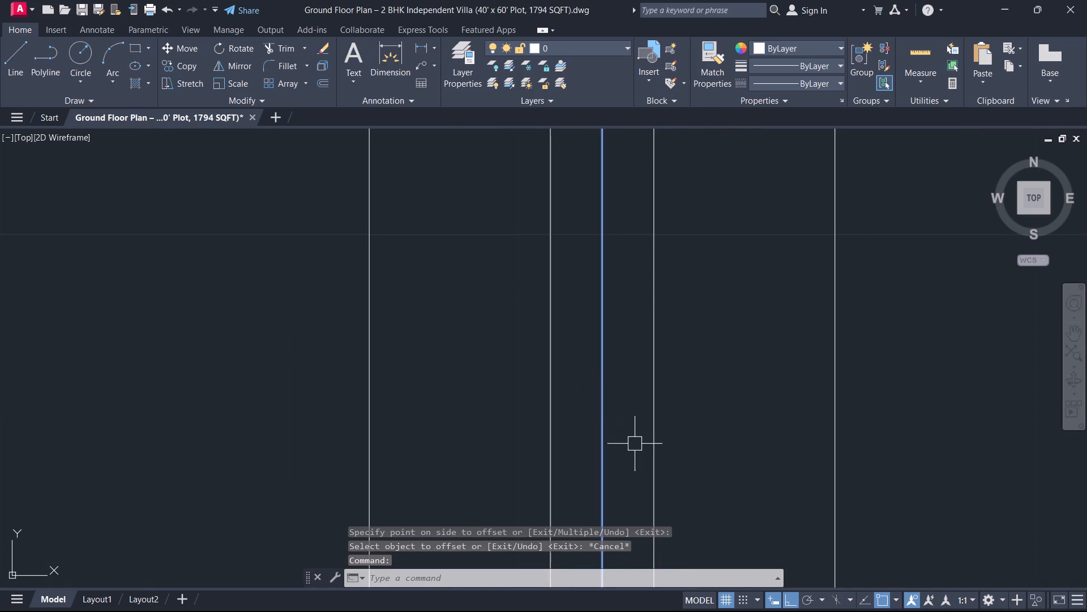
pyautogui.press('Delete')
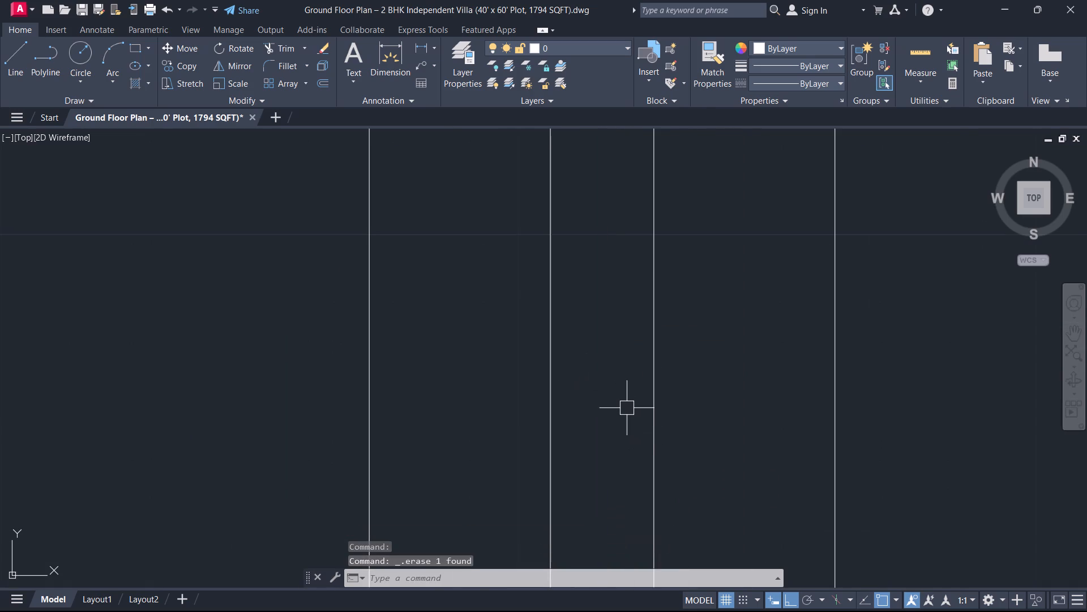
# Draw a horizontal line across the right-hand wall of the room below the staircase, from its inner face's midpoint to the outer face.
pyautogui.scroll(-4, 627, 408)
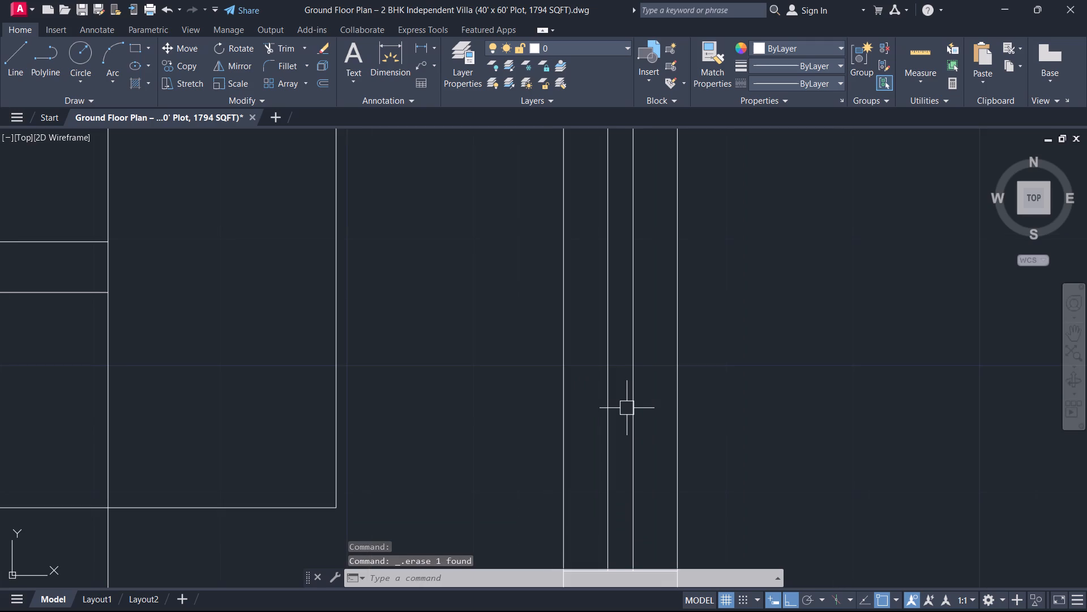
pyautogui.scroll(-4, 623, 403)
pyautogui.moveTo(641, 434); pyautogui.dragTo(640, 430, button='middle')
pyautogui.scroll(1, 640, 432)
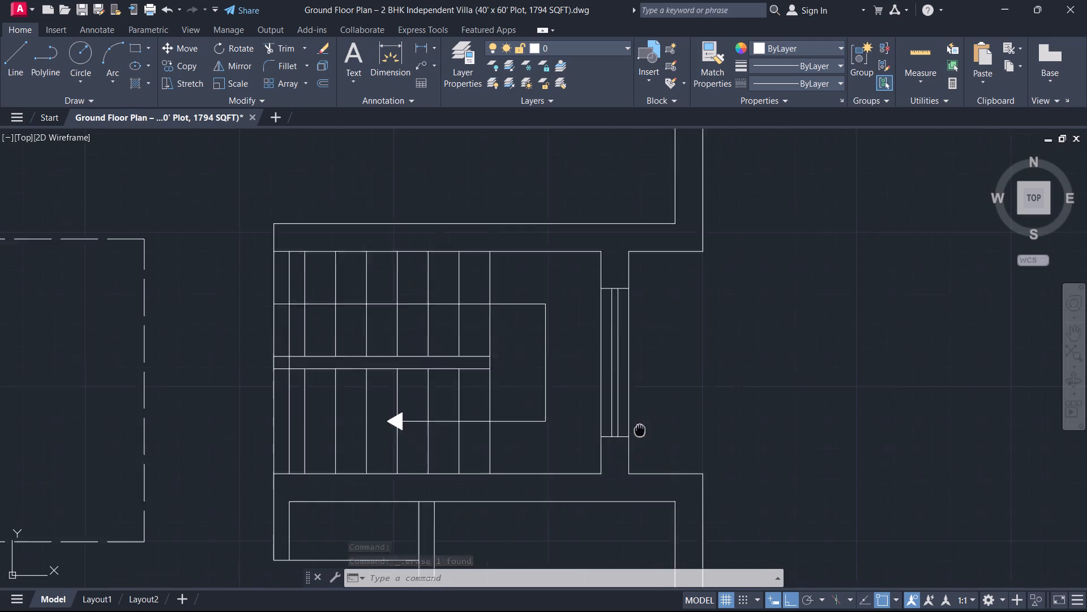
pyautogui.moveTo(640, 430); pyautogui.dragTo(686, 273, button='middle')
pyautogui.scroll(-1, 701, 309)
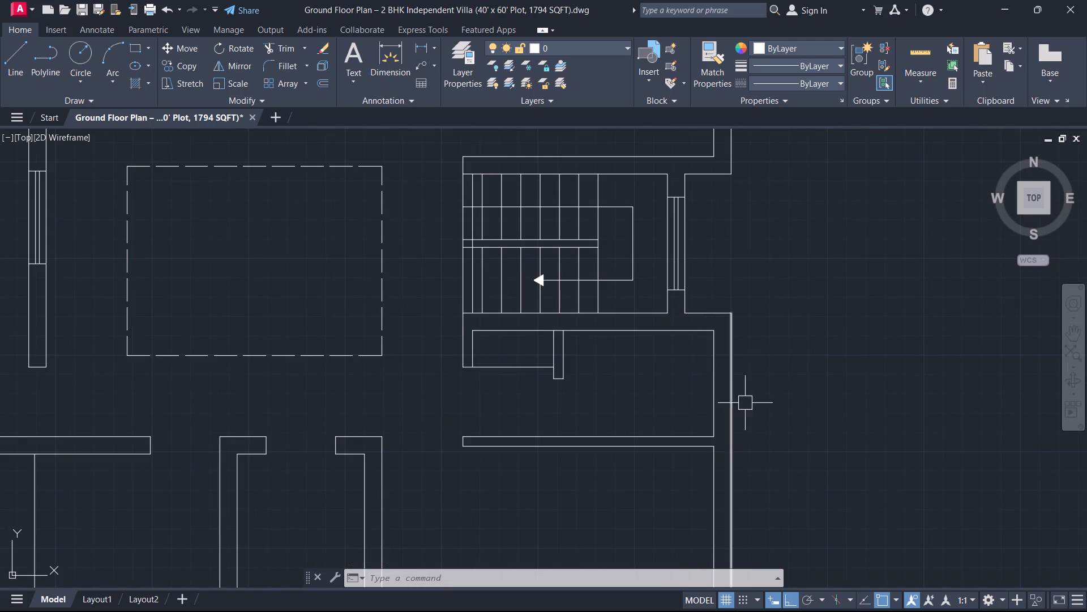
pyautogui.moveTo(732, 399); pyautogui.dragTo(742, 380, button='middle')
pyautogui.scroll(2, 729, 396)
pyautogui.write('l')
pyautogui.press('space')
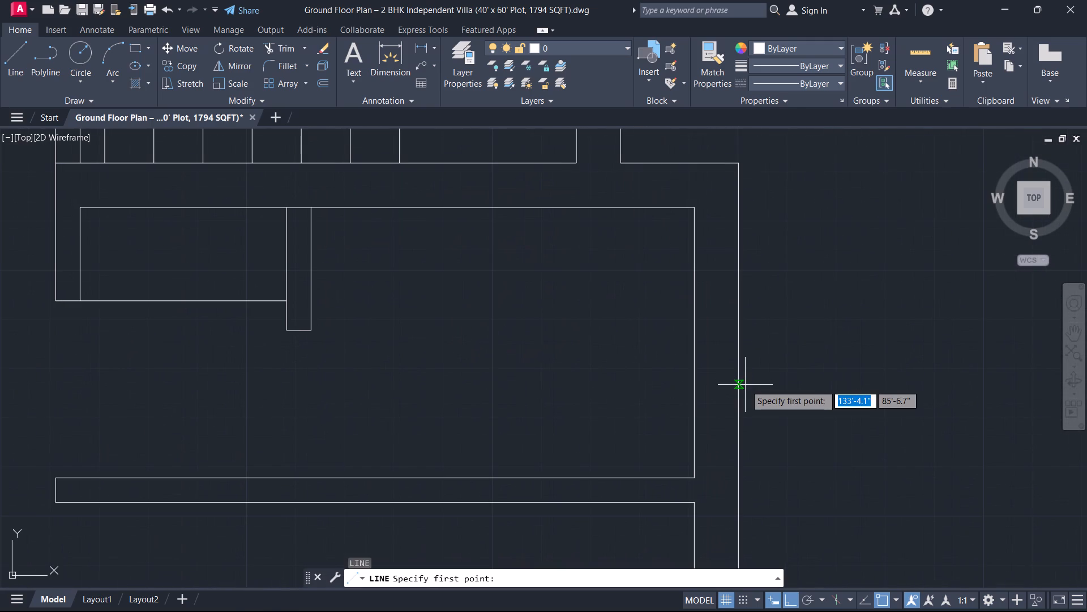
pyautogui.click(699, 342)
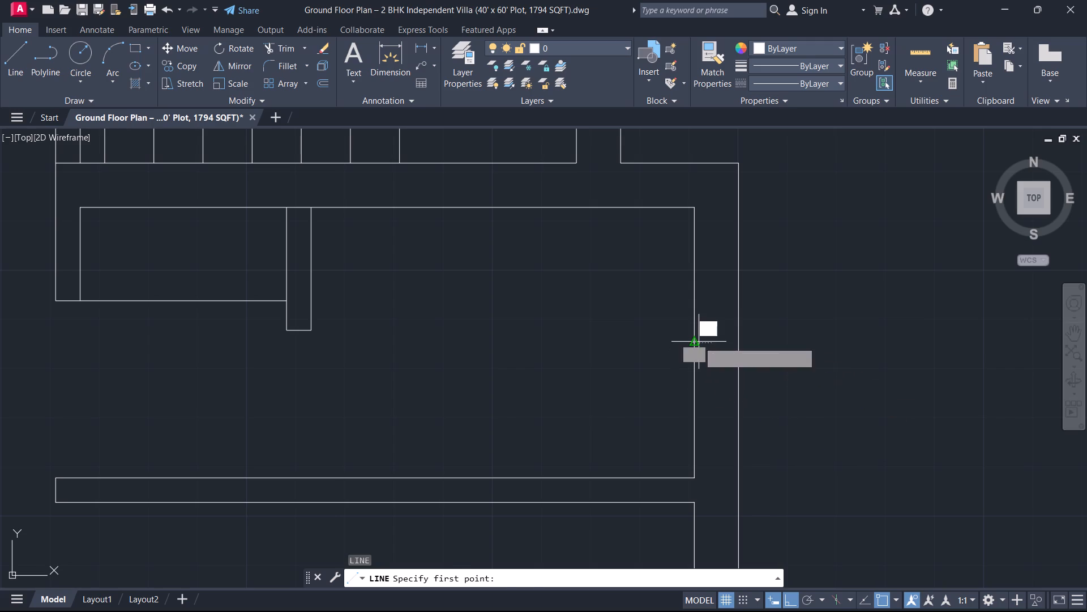
pyautogui.click(738, 344)
pyautogui.press('Escape')
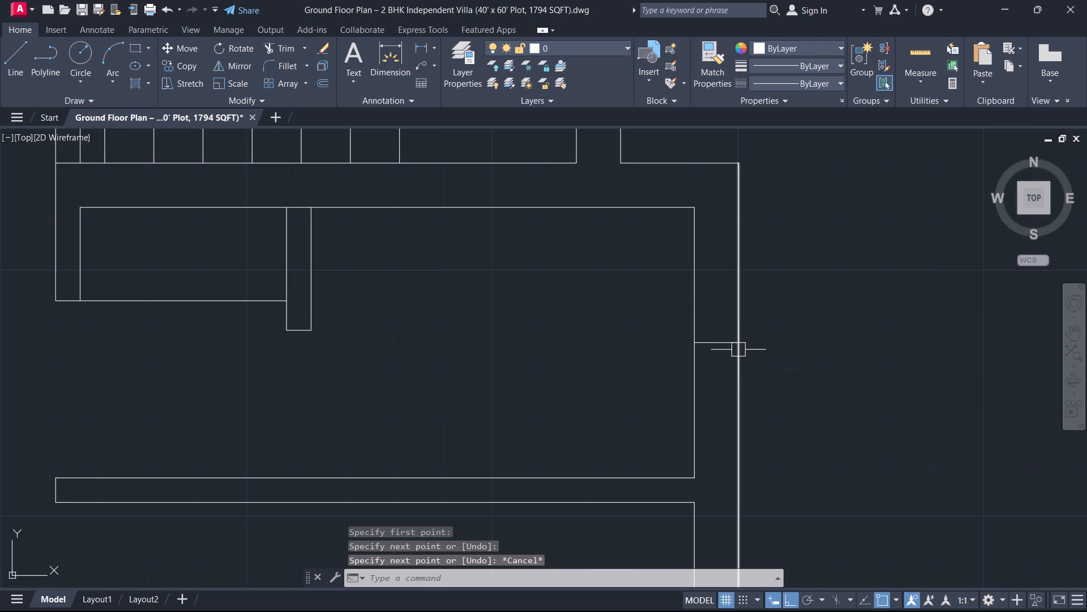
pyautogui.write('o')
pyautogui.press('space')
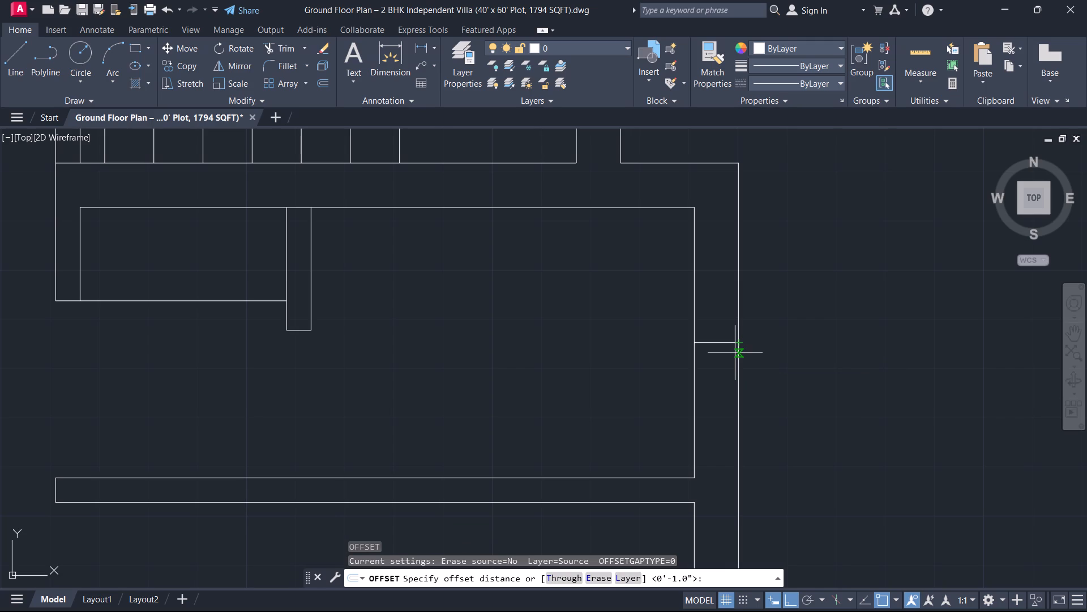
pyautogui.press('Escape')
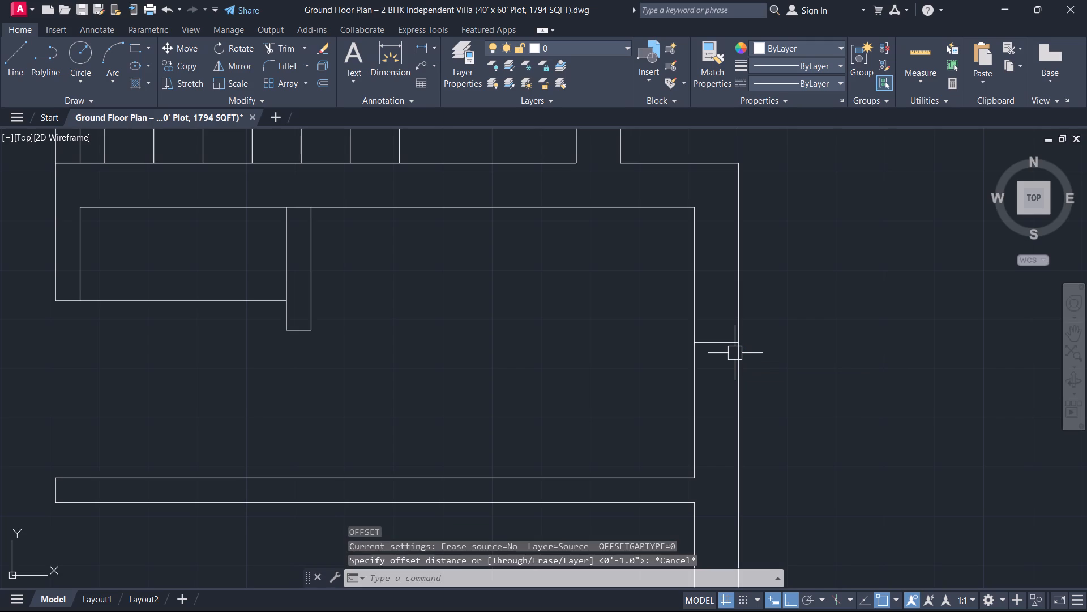
# Offset the cross line in the right-hand wall of the room below the staircase 1' upward and 1' downward.
pyautogui.write('o')
pyautogui.press('space')
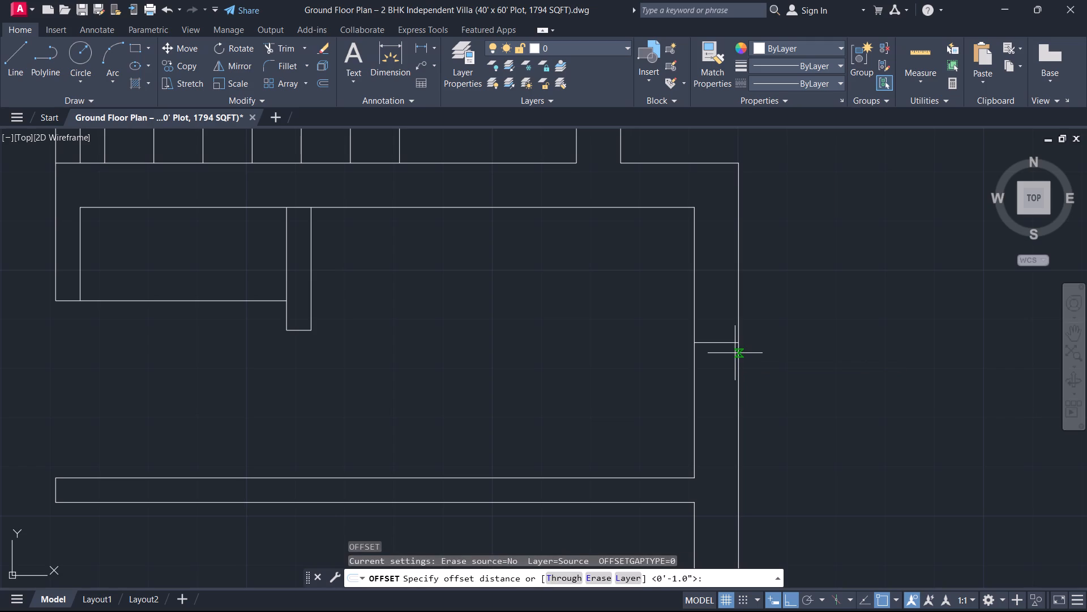
pyautogui.write("1'")
pyautogui.press('Return')
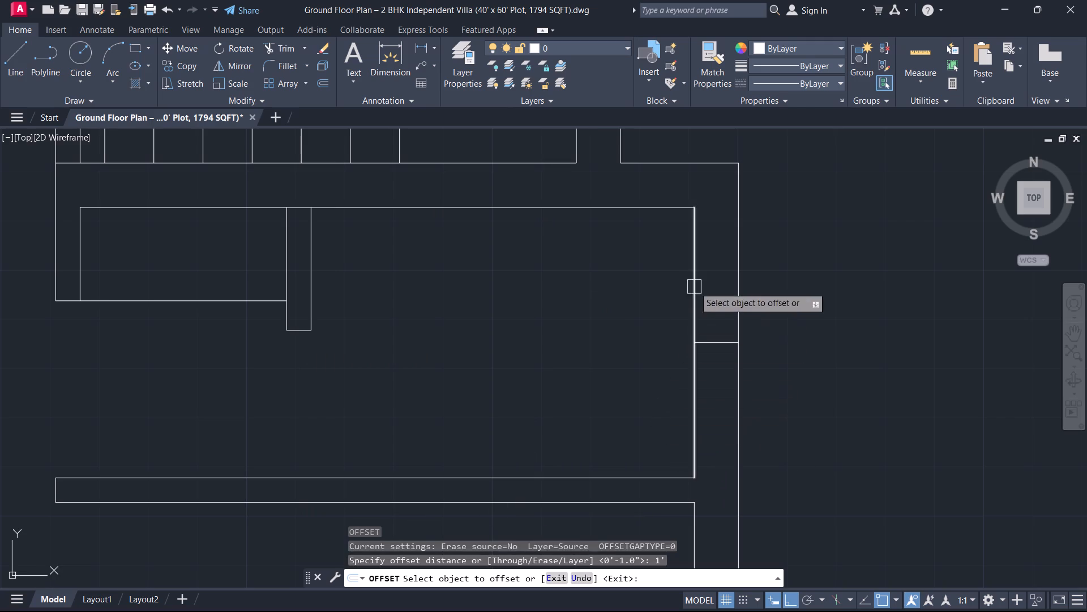
pyautogui.click(718, 339)
pyautogui.click(717, 318)
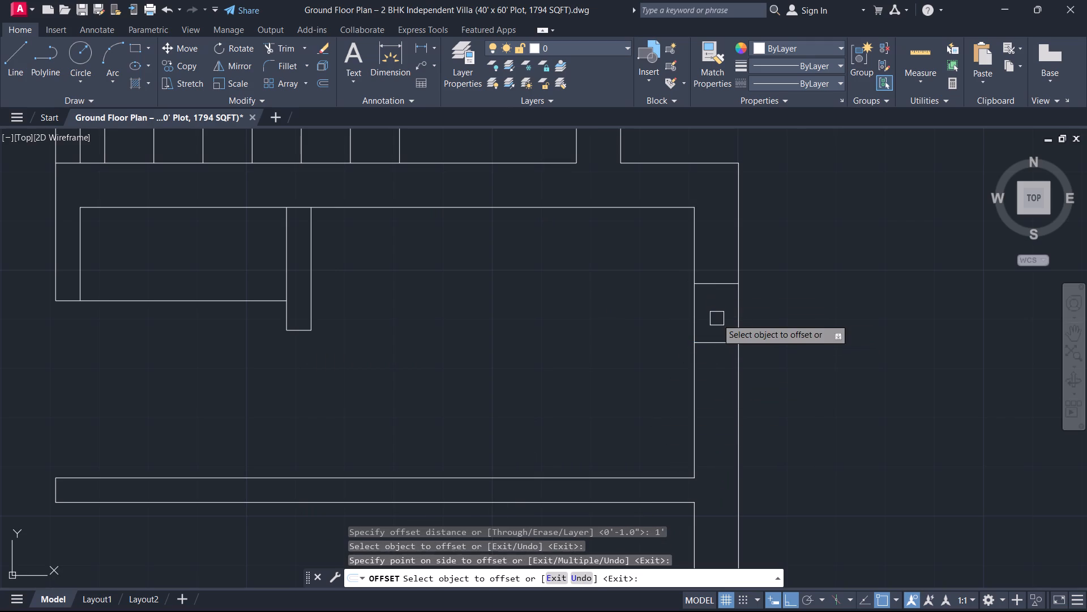
pyautogui.click(717, 338)
pyautogui.click(717, 356)
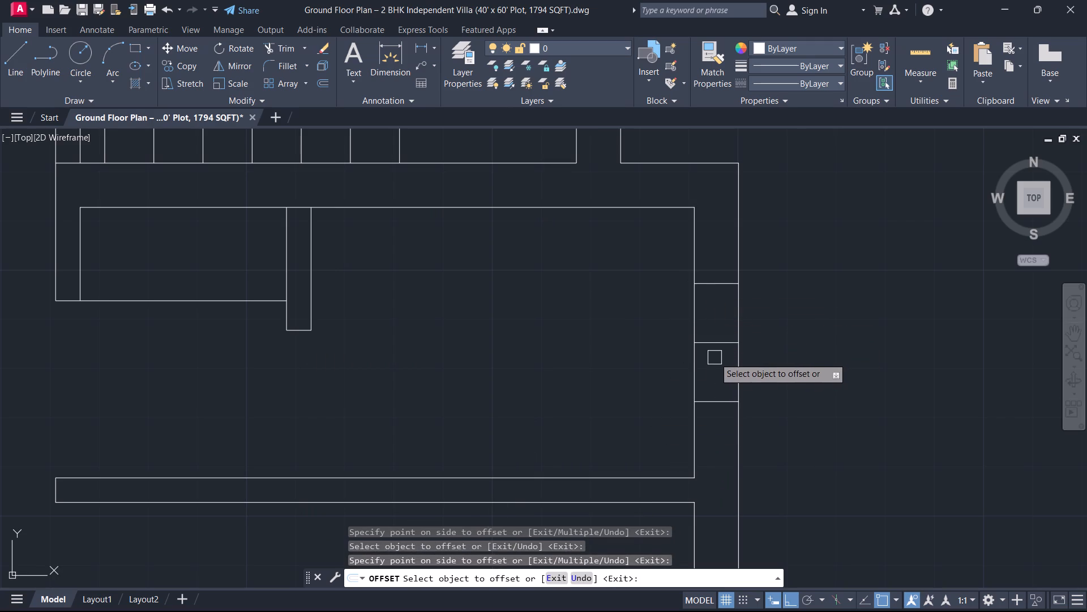
pyautogui.press('Escape')
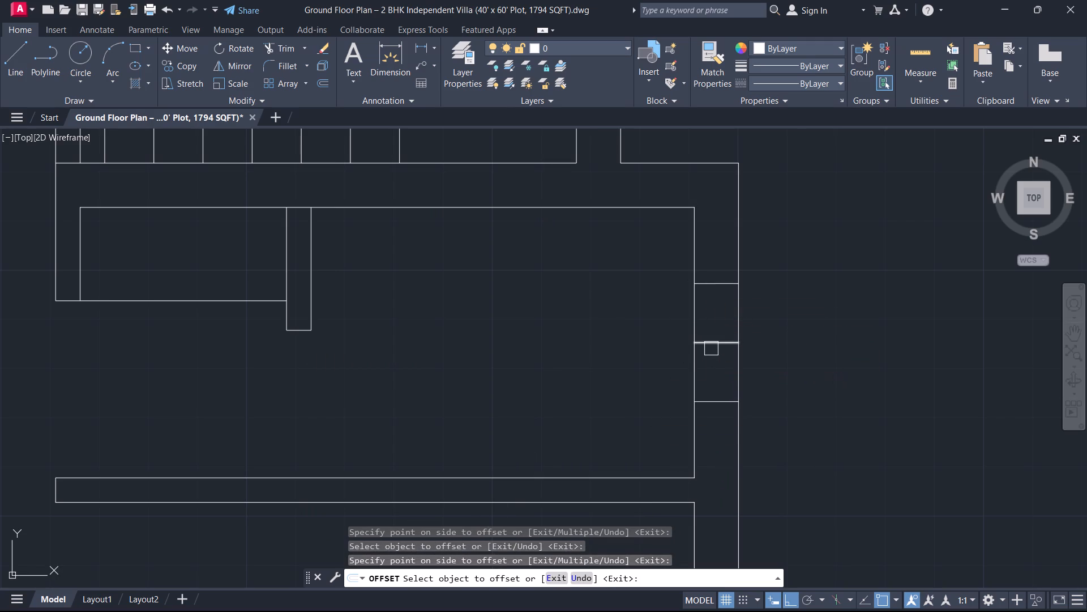
# Trim away the middle cross line between the two window end lines in the right-hand wall below the staircase.
pyautogui.write('trb')
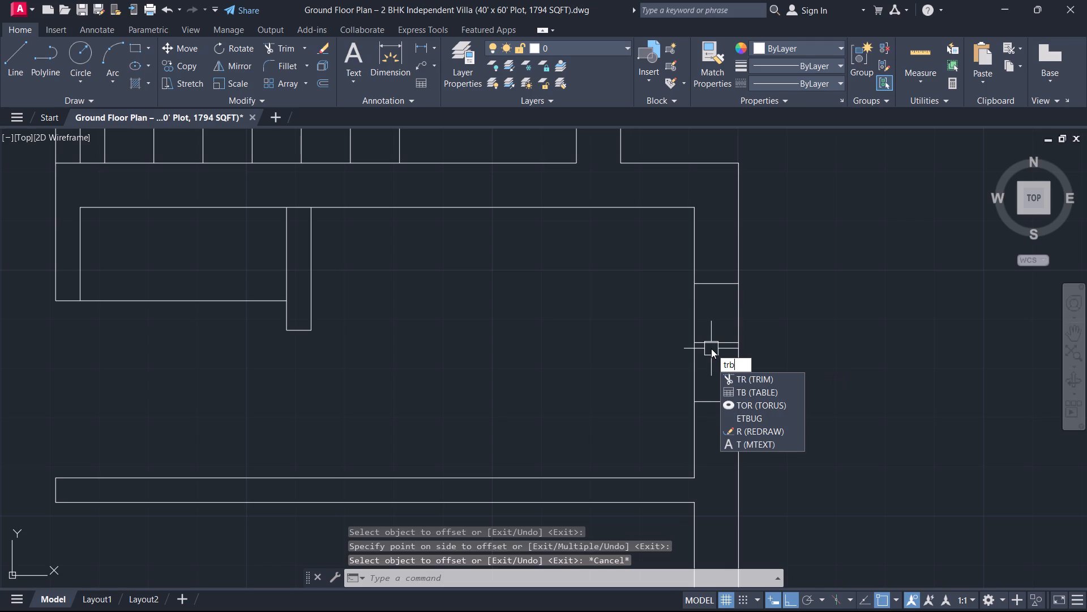
pyautogui.press('BackSpace')
pyautogui.press('space')
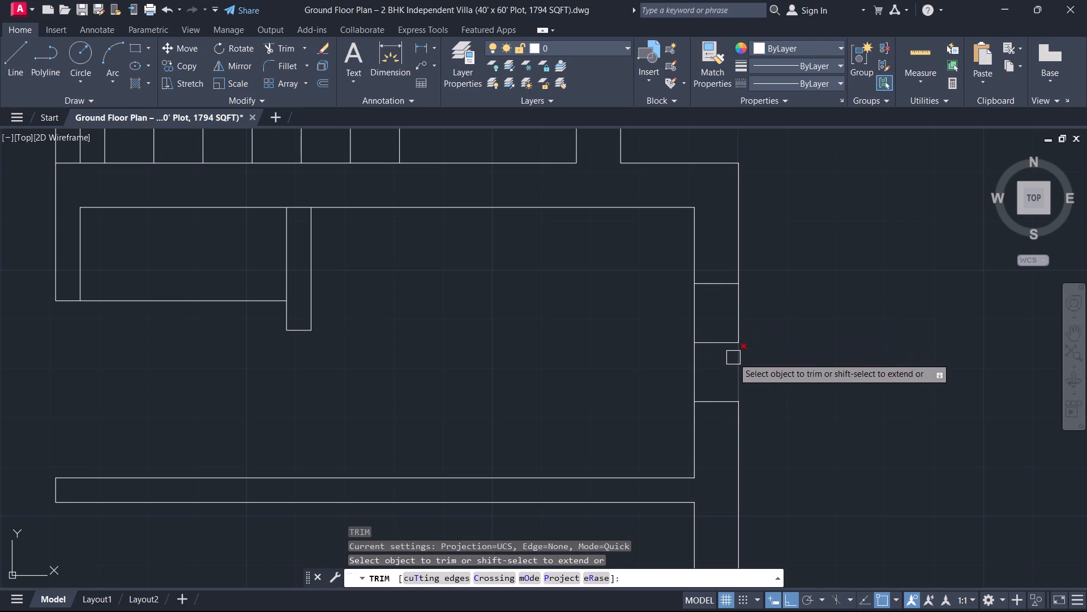
pyautogui.click(724, 346)
pyautogui.rightClick(627, 358)
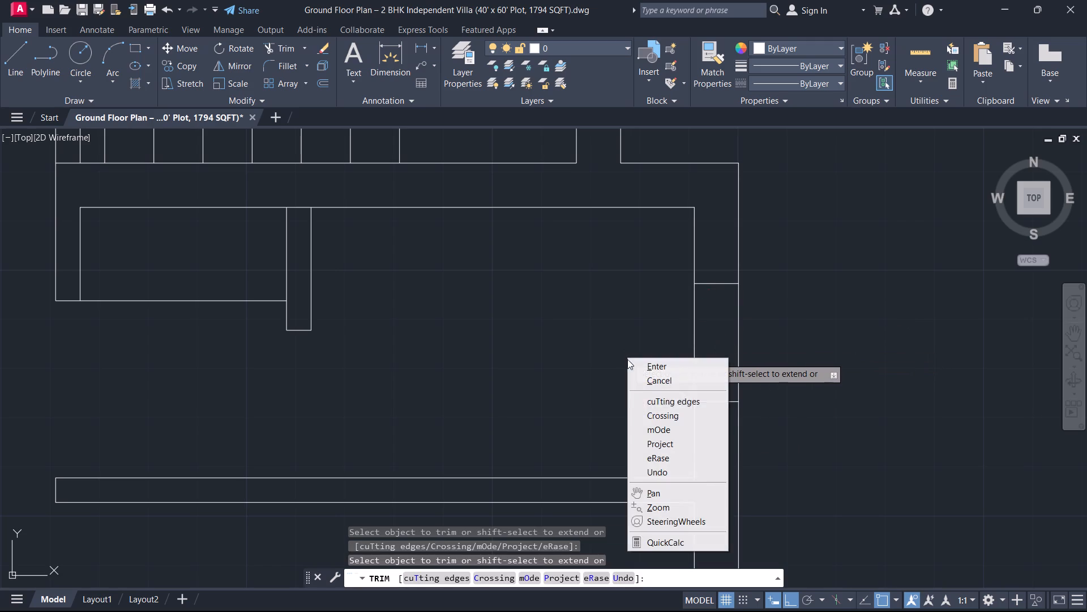
pyautogui.click(660, 381)
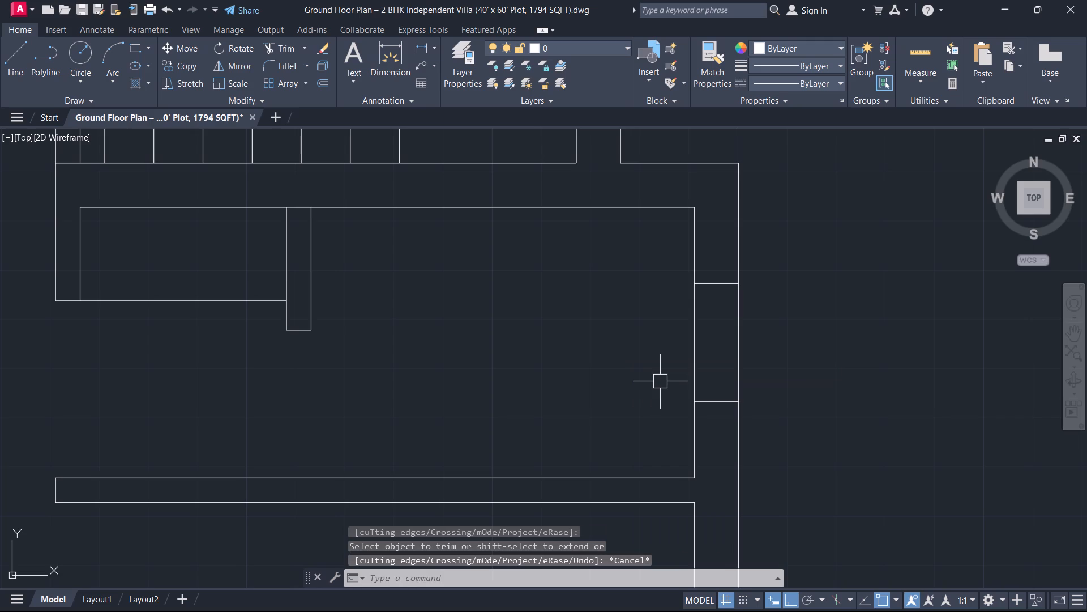
# Draw a vertical centre line between the midpoints of the window end lines in the right-hand wall of the room below the staircase.
pyautogui.rightClick(660, 381)
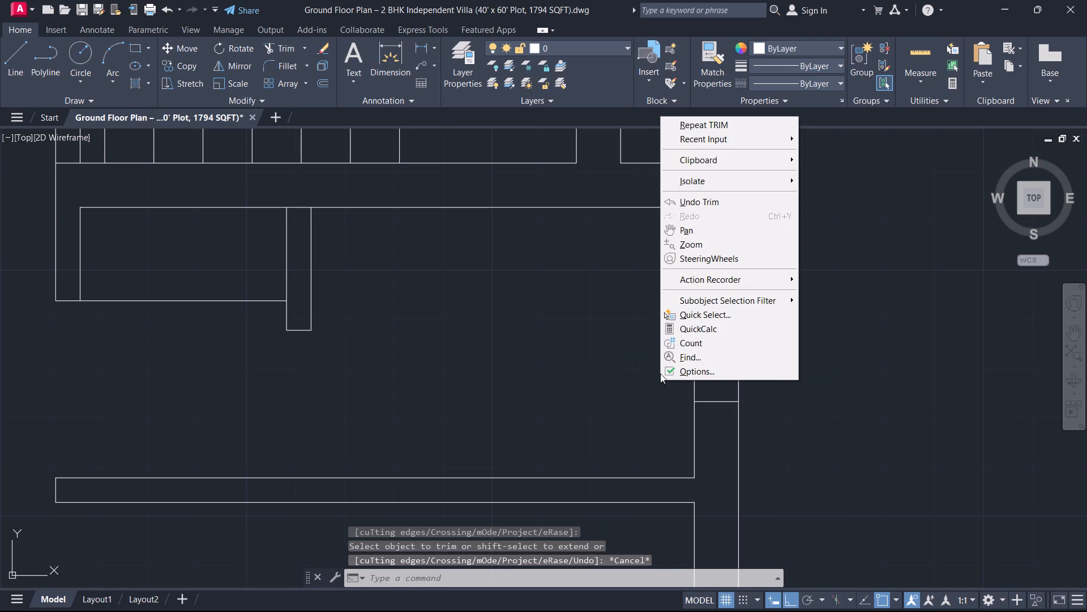
pyautogui.click(700, 135)
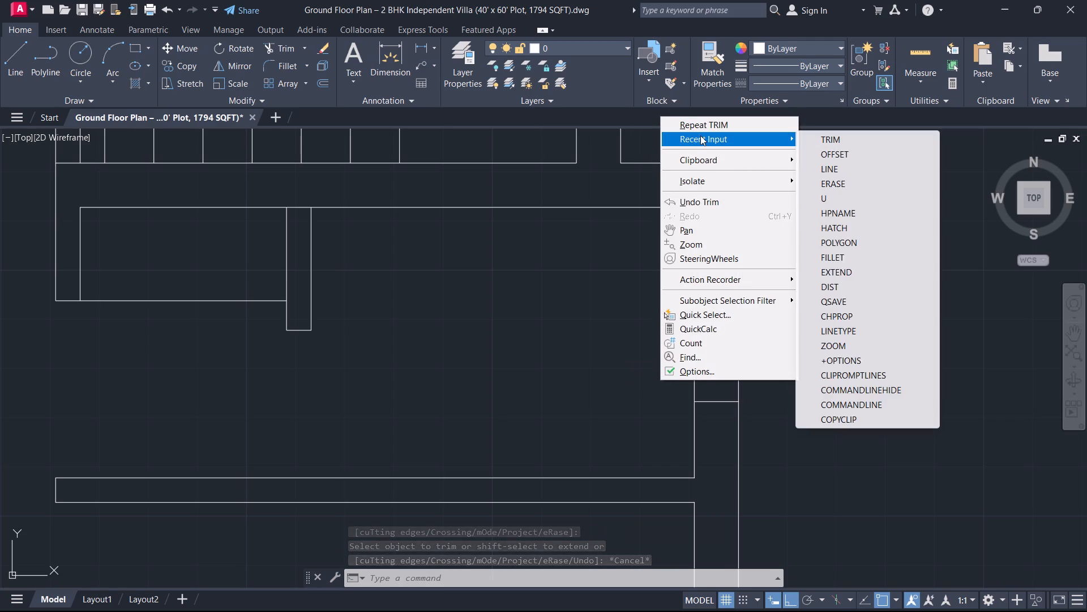
pyautogui.click(826, 165)
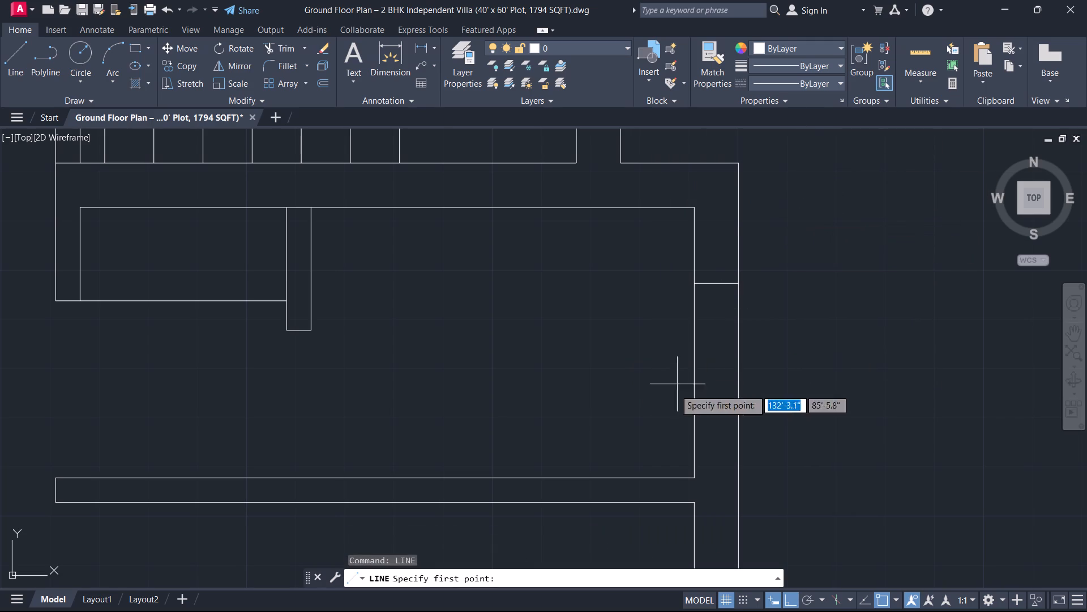
pyautogui.click(714, 285)
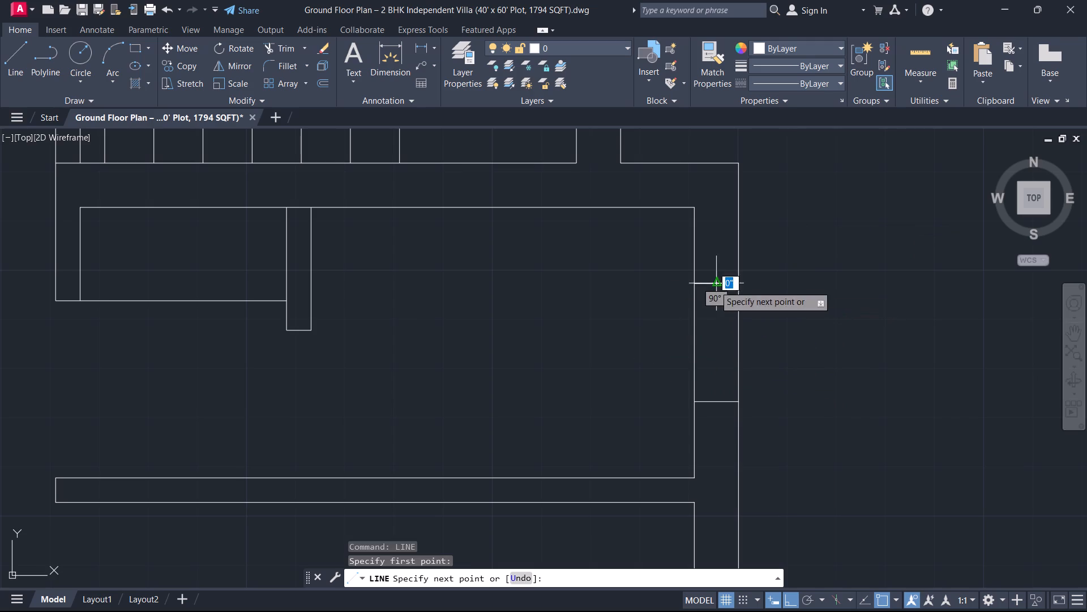
pyautogui.click(710, 405)
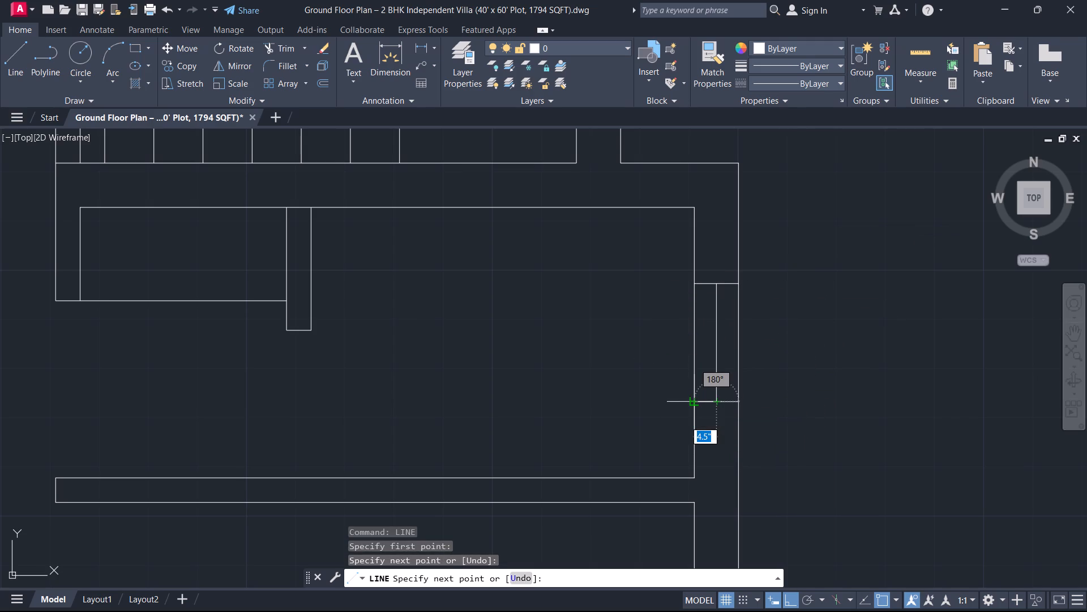
pyautogui.press('Escape')
# Offset the vertical centre line of the window below the staircase 1" to each side.
pyautogui.write('o')
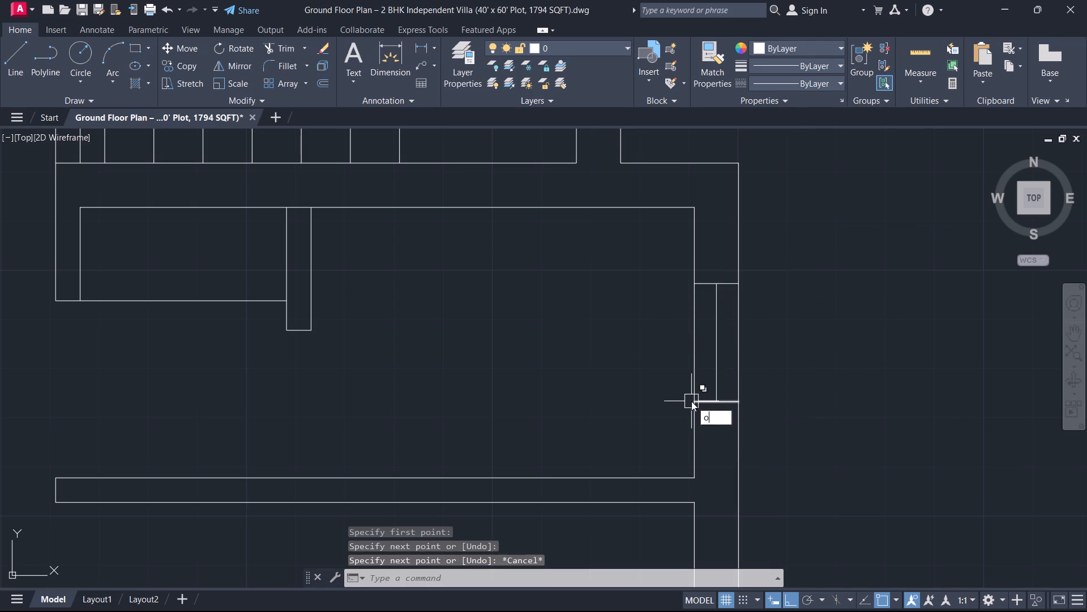
pyautogui.press('space')
pyautogui.press('1')
pyautogui.press('Return')
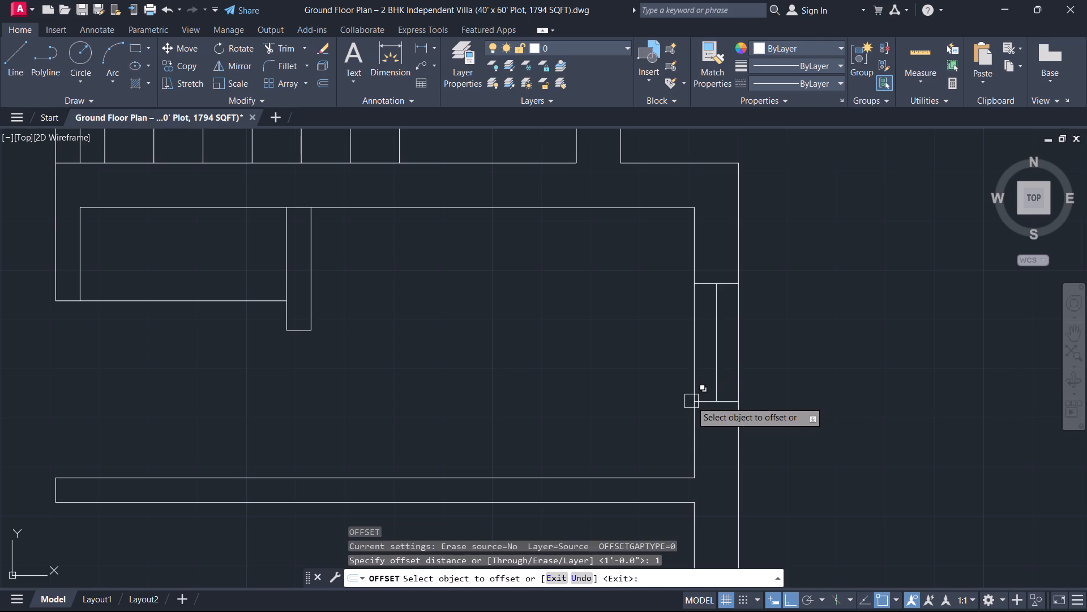
pyautogui.click(711, 350)
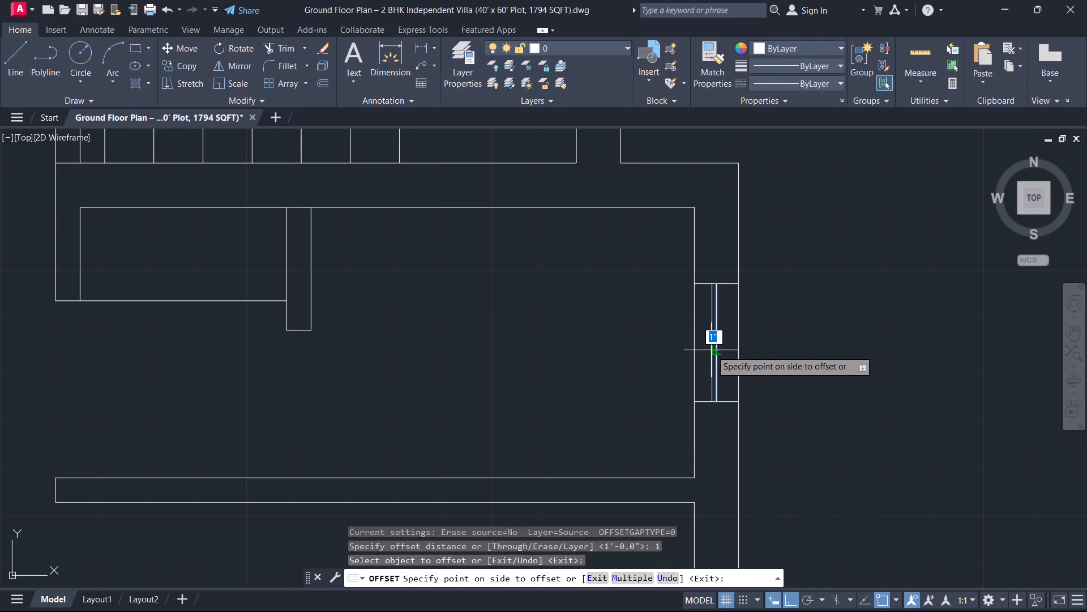
pyautogui.click(705, 350)
pyautogui.scroll(2, 716, 352)
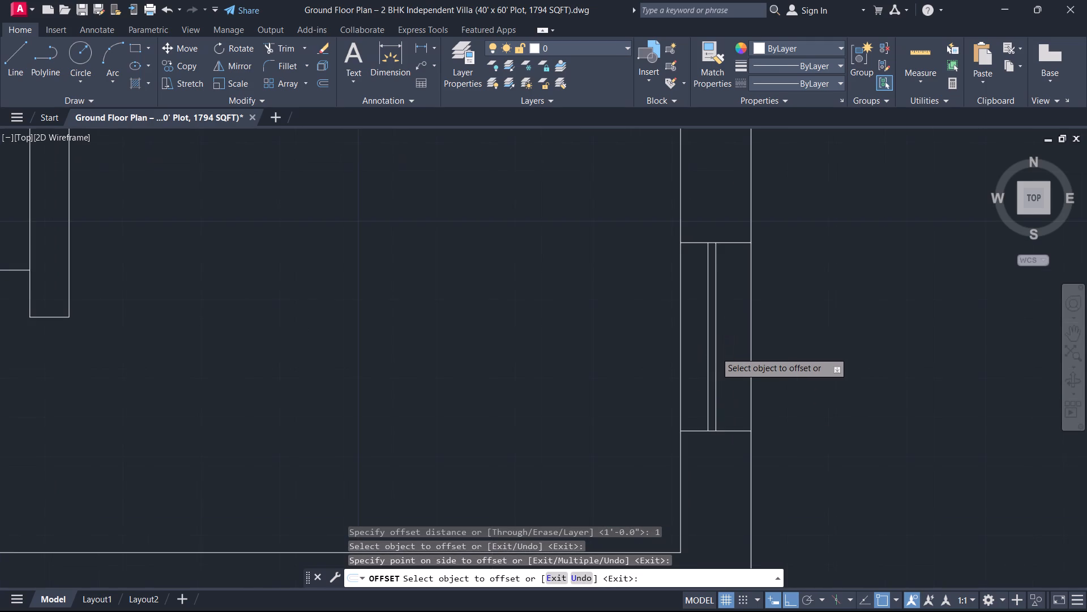
pyautogui.click(716, 352)
pyautogui.click(731, 354)
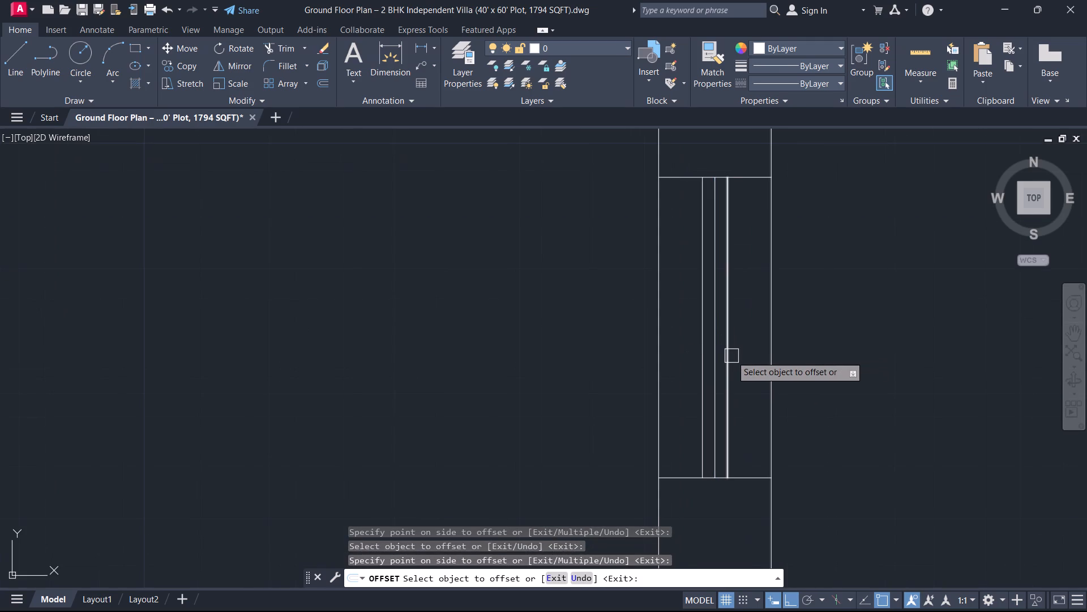
pyautogui.press('Escape')
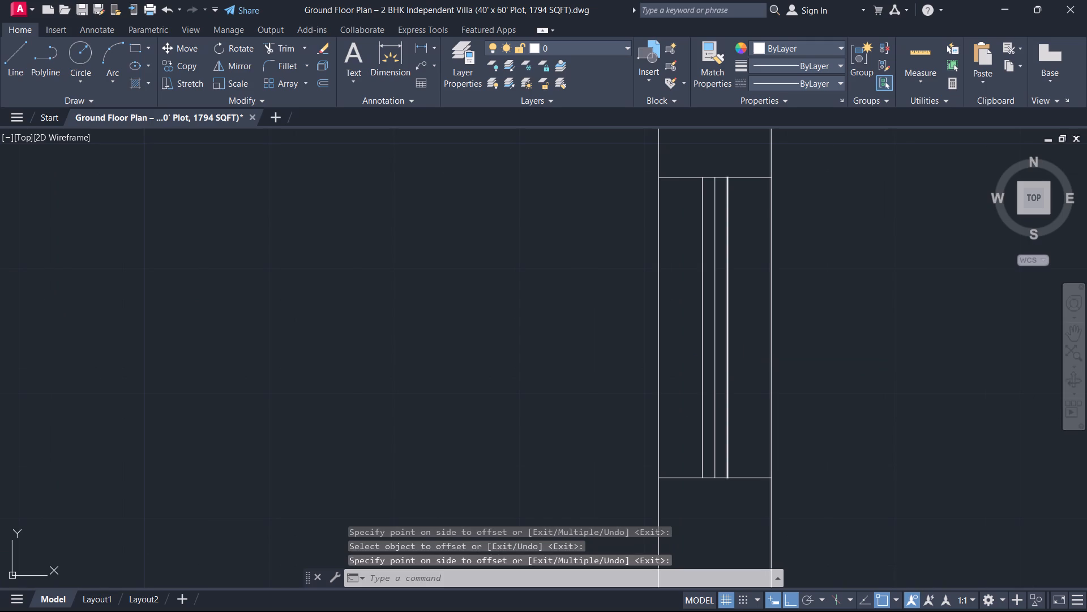
# Trim away the original centre line between the two offset lines of the window below the staircase.
pyautogui.write('trb')
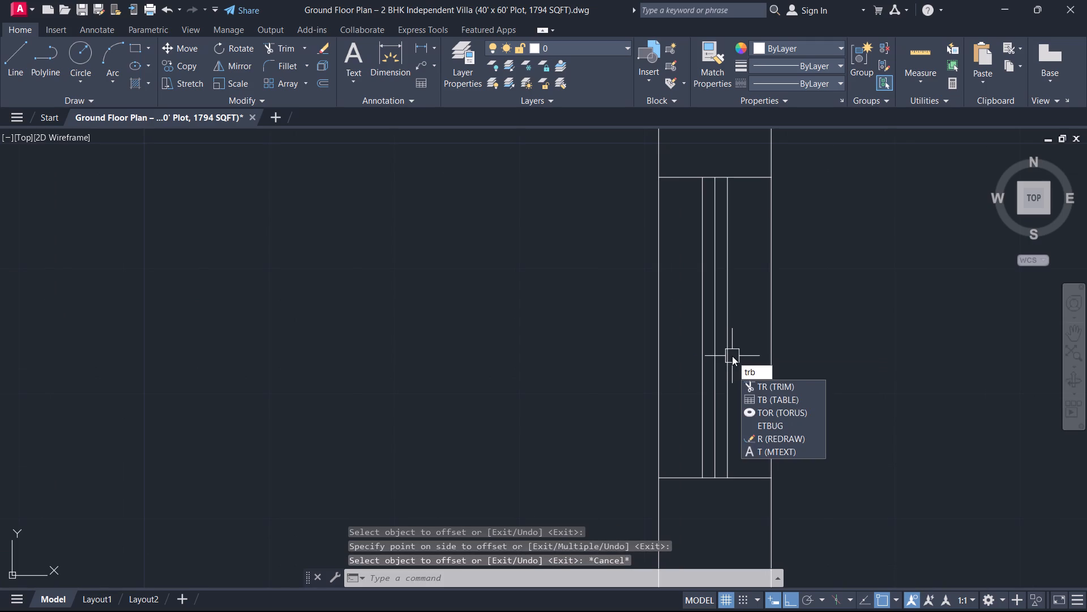
pyautogui.press('BackSpace')
pyautogui.press('space')
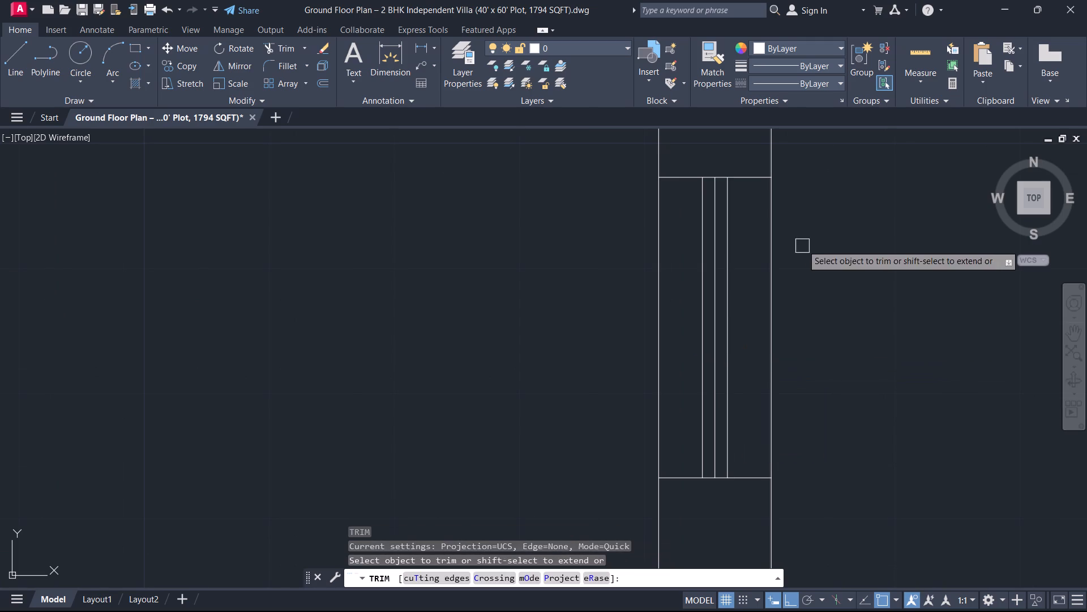
pyautogui.click(715, 332)
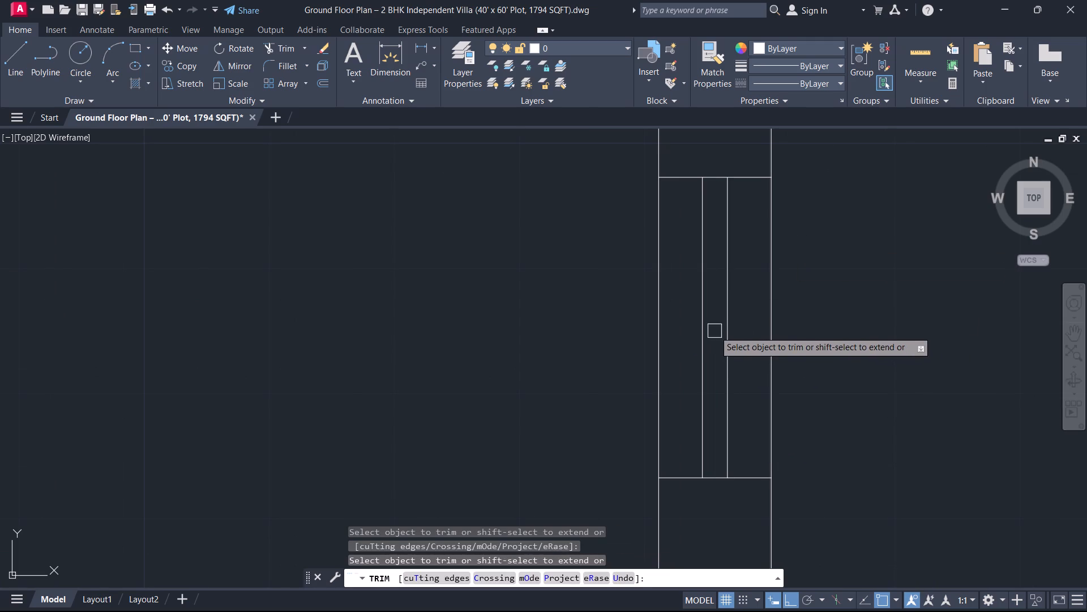
pyautogui.rightClick(719, 321)
pyautogui.click(746, 348)
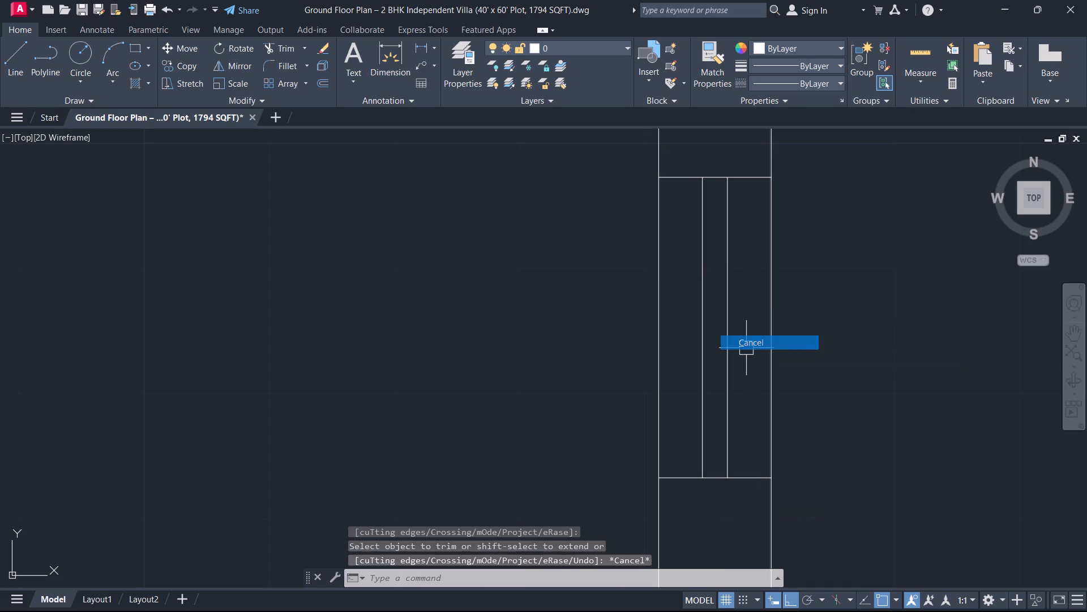
# Review the overall floor plan, checking the walls, openings and windows of all rooms.
pyautogui.scroll(-5, 745, 346)
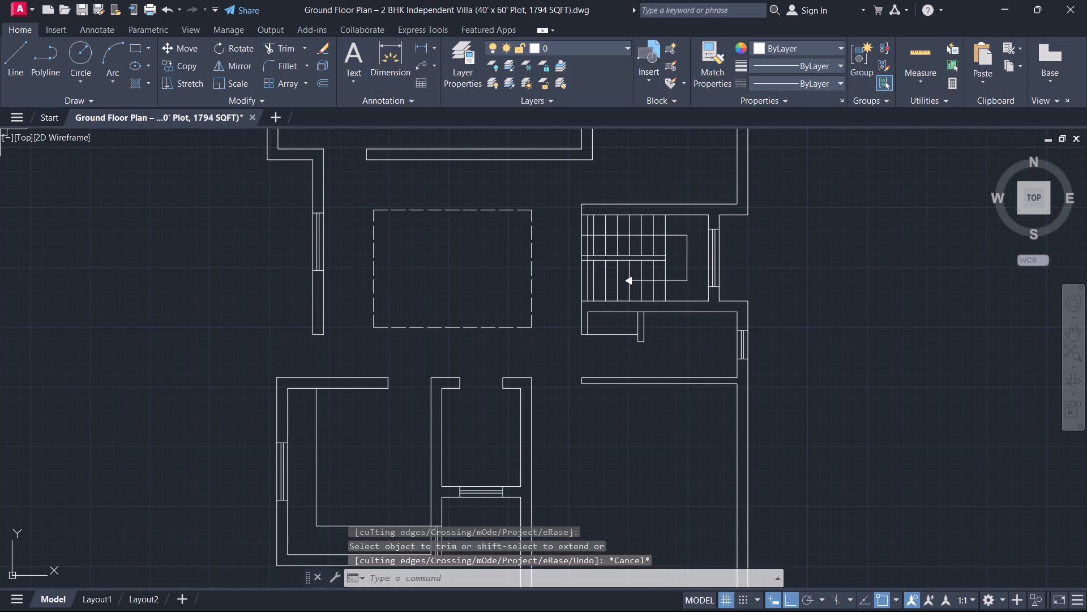
pyautogui.scroll(-3, 1, 0)
pyautogui.scroll(-2, 784, 486)
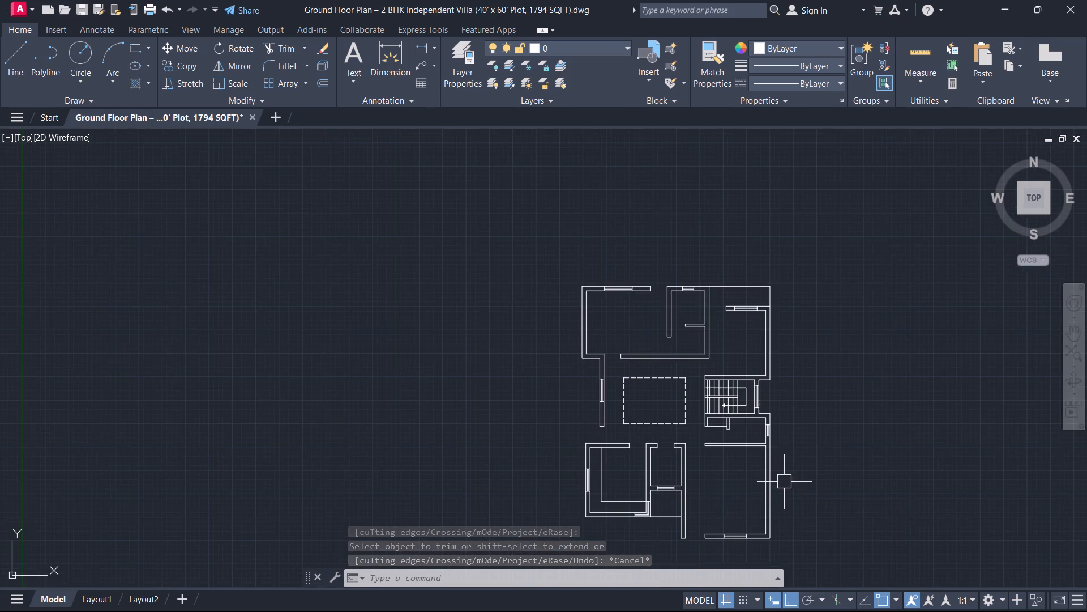
pyautogui.moveTo(784, 467); pyautogui.dragTo(780, 298, button='middle')
pyautogui.scroll(1, 764, 287)
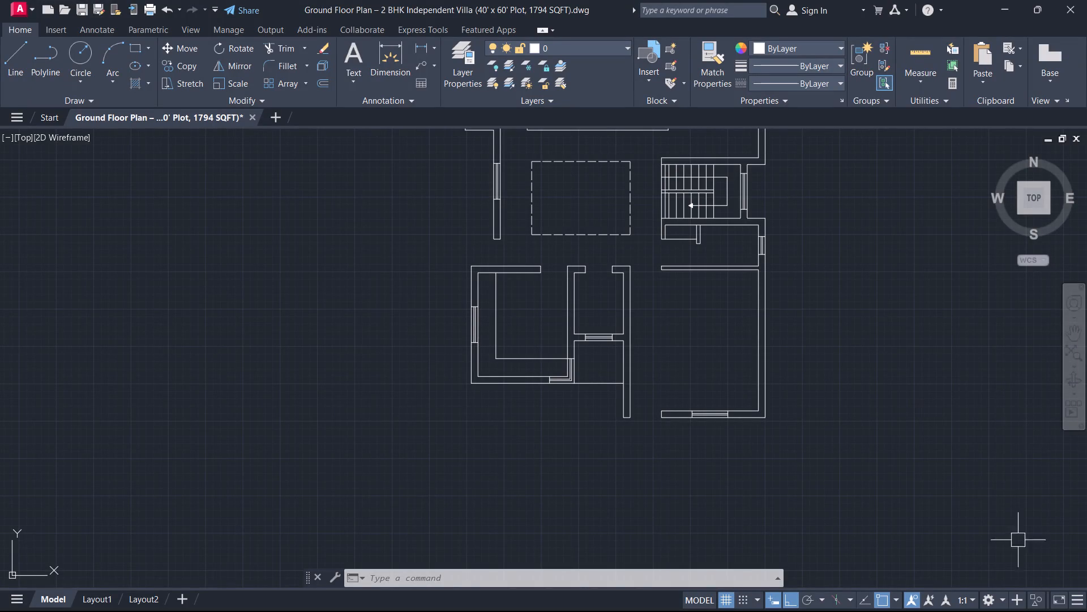
pyautogui.scroll(-2, 713, 581)
pyautogui.scroll(-2, 536, 212)
pyautogui.moveTo(547, 257); pyautogui.dragTo(707, 406, button='middle')
pyautogui.scroll(1, 559, 263)
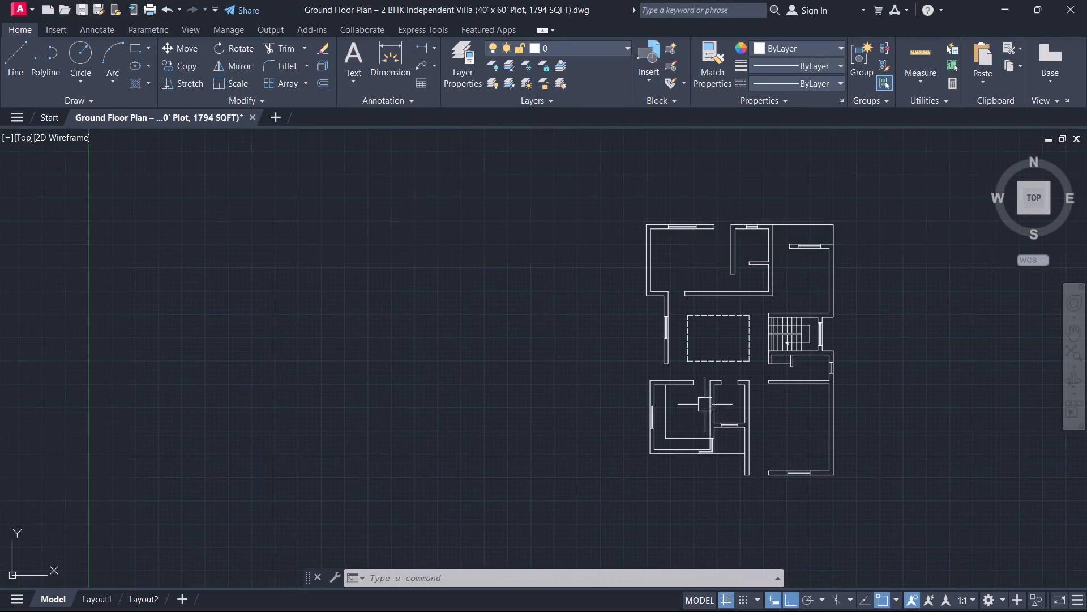
pyautogui.scroll(1, 731, 300)
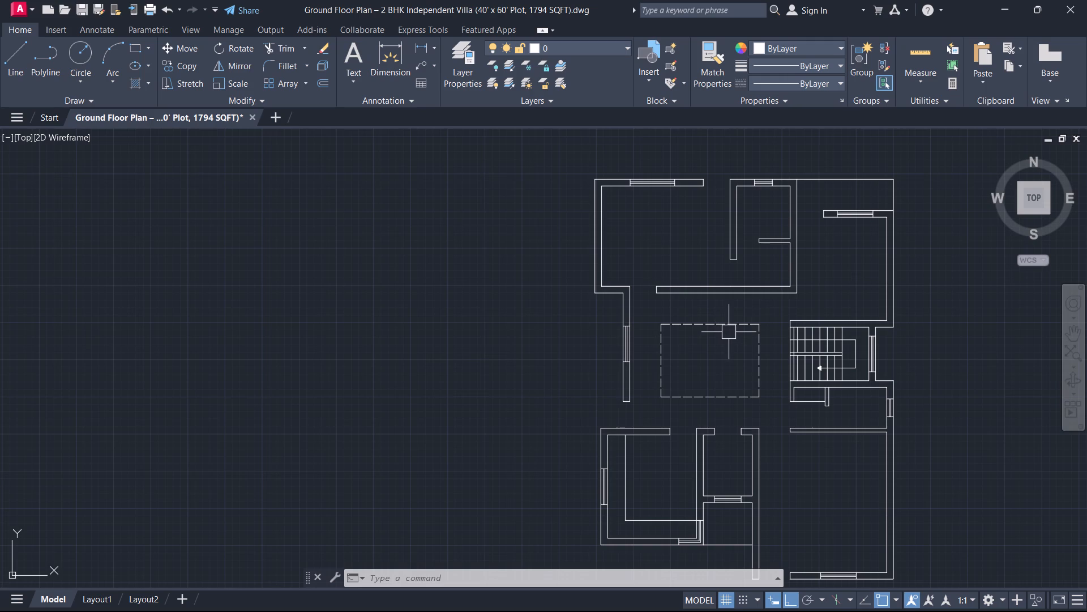
# Create a multiline text in the upper-left room of the plan with the first line M.BEDROOM.
pyautogui.write('t')
pyautogui.press('space')
pyautogui.scroll(2, 680, 309)
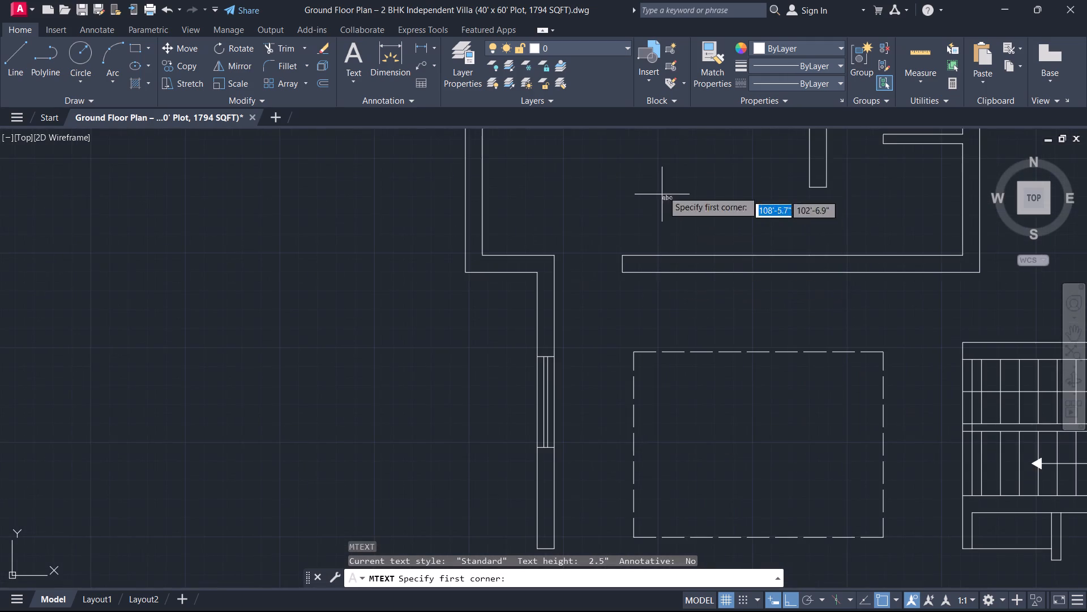
pyautogui.scroll(-1, 617, 182)
pyautogui.moveTo(617, 185); pyautogui.dragTo(729, 379, button='middle')
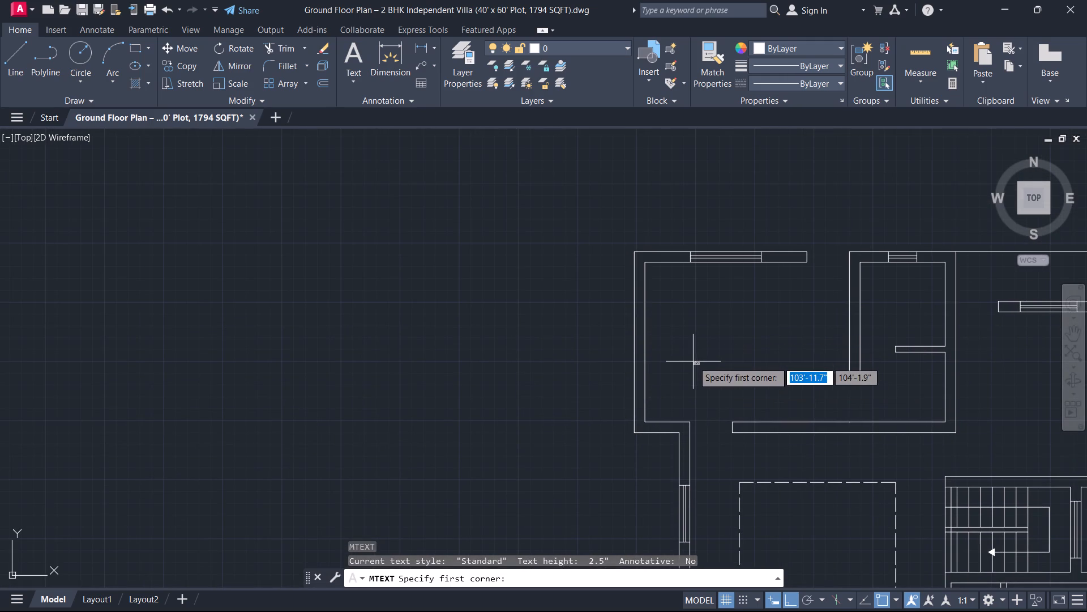
pyautogui.scroll(-1, 694, 420)
pyautogui.scroll(1, 720, 380)
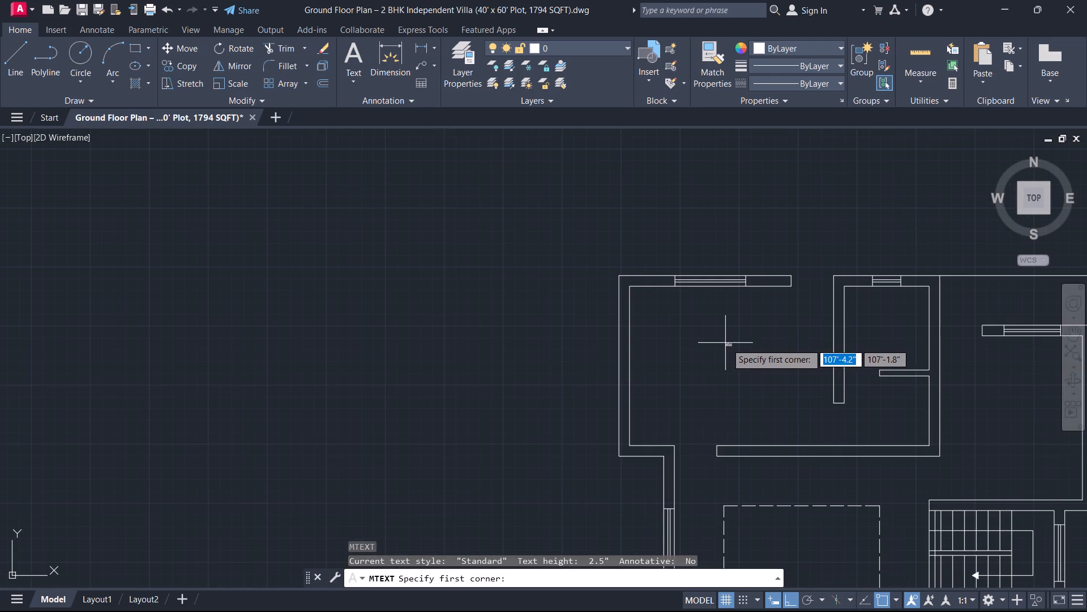
pyautogui.click(730, 343)
pyautogui.click(793, 382)
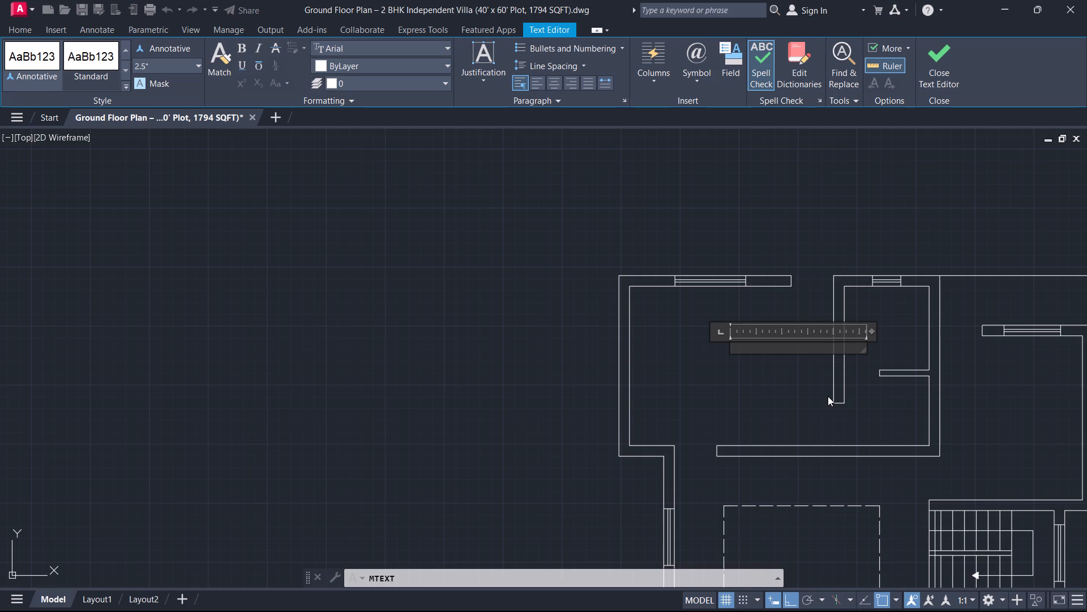
pyautogui.write('m.bed')
pyautogui.press('BackSpace')
pyautogui.press('BackSpace')
pyautogui.press('BackSpace')
pyautogui.press('BackSpace')
pyautogui.press('BackSpace')
pyautogui.press('BackSpace')
pyautogui.press('BackSpace')
pyautogui.press('BackSpace')
pyautogui.press('m')
pyautogui.write('RO')
pyautogui.write('OM')
pyautogui.press('Return')
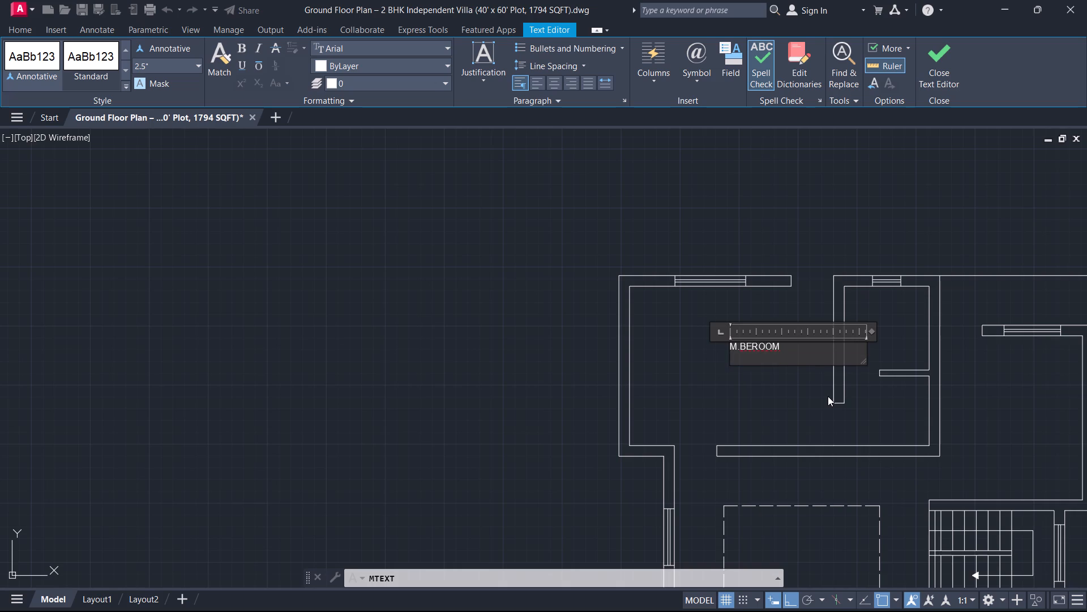
pyautogui.press('Left')
pyautogui.press('Left')
pyautogui.press('Left')
pyautogui.press('Left')
pyautogui.press('Left')
pyautogui.press('d')
# Enter the room size 14'-5"X11'-3" as the second line of the M.BEDROOM text.
pyautogui.press('Down')
pyautogui.write("14'")
pyautogui.press('=')
pyautogui.press('BackSpace')
pyautogui.press('-')
pyautogui.press('5')
pyautogui.hotkey('shift', '"')
pyautogui.press('x')
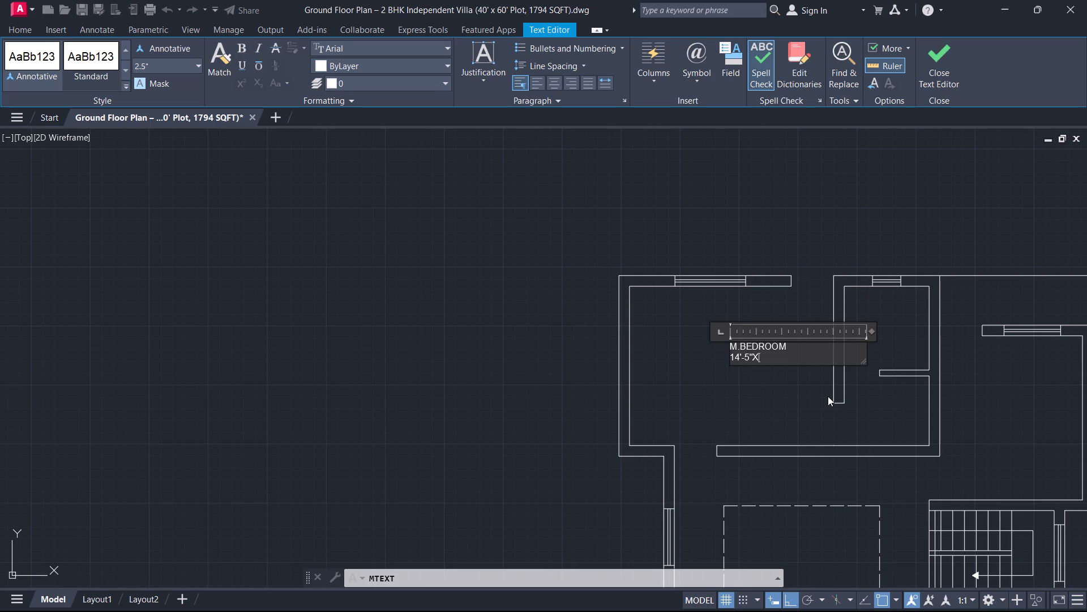
pyautogui.write("11'3")
pyautogui.hotkey('shift', '"')
pyautogui.press('Left')
pyautogui.press('Left')
pyautogui.press('-')
pyautogui.press('Right')
pyautogui.press('Right')
# Set the height of both lines of the M.BEDROOM text to 6" and finish editing the text.
pyautogui.hotkey('shift', 'Up')
pyautogui.hotkey('shift', 'Left')
pyautogui.hotkey('shift', 'Left')
pyautogui.hotkey('shift', 'Left')
pyautogui.hotkey('shift', 'Left')
pyautogui.hotkey('shift', 'Left')
pyautogui.hotkey('shift', 'Left')
pyautogui.hotkey('shift', 'Left')
pyautogui.hotkey('shift', 'Left')
pyautogui.hotkey('shift', 'Left')
pyautogui.hotkey('shift', 'Left')
pyautogui.hotkey('shift', 'Left')
pyautogui.hotkey('shift', 'Left')
pyautogui.hotkey('shift', 'Left')
pyautogui.hotkey('shift', 'Left')
pyautogui.hotkey('shift', 'Left')
pyautogui.hotkey('shift', 'Left')
pyautogui.hotkey('shift', 'Left')
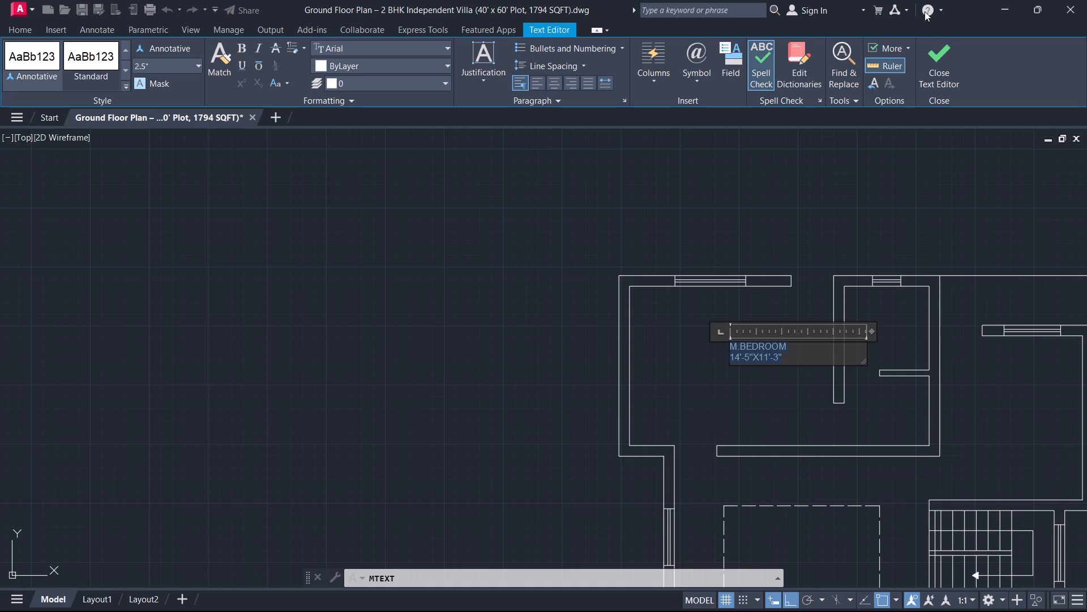
pyautogui.click(148, 65)
pyautogui.press('6')
pyautogui.press('Return')
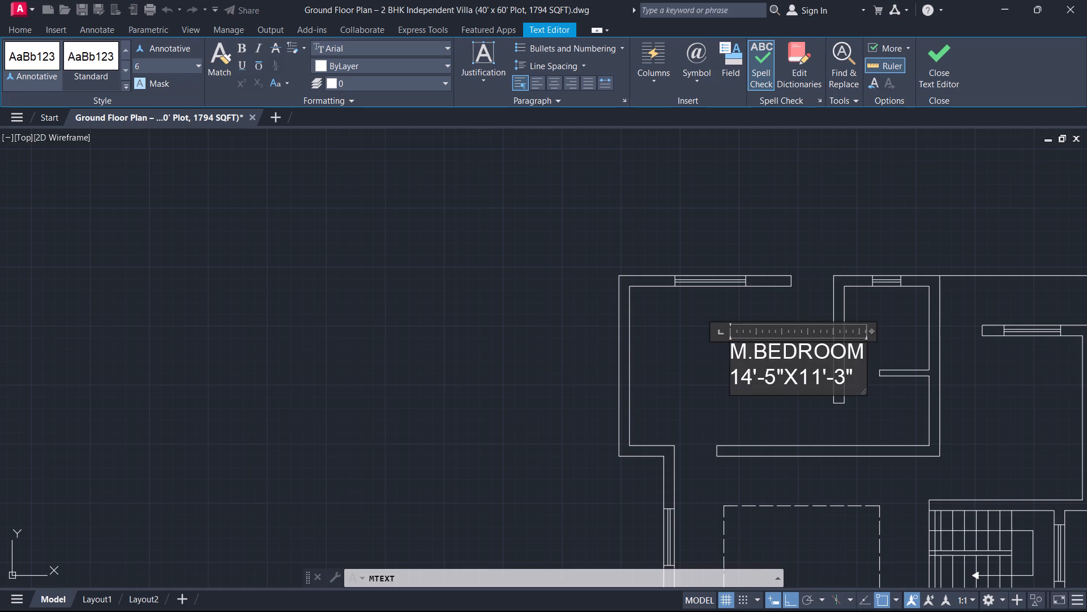
pyautogui.click(939, 57)
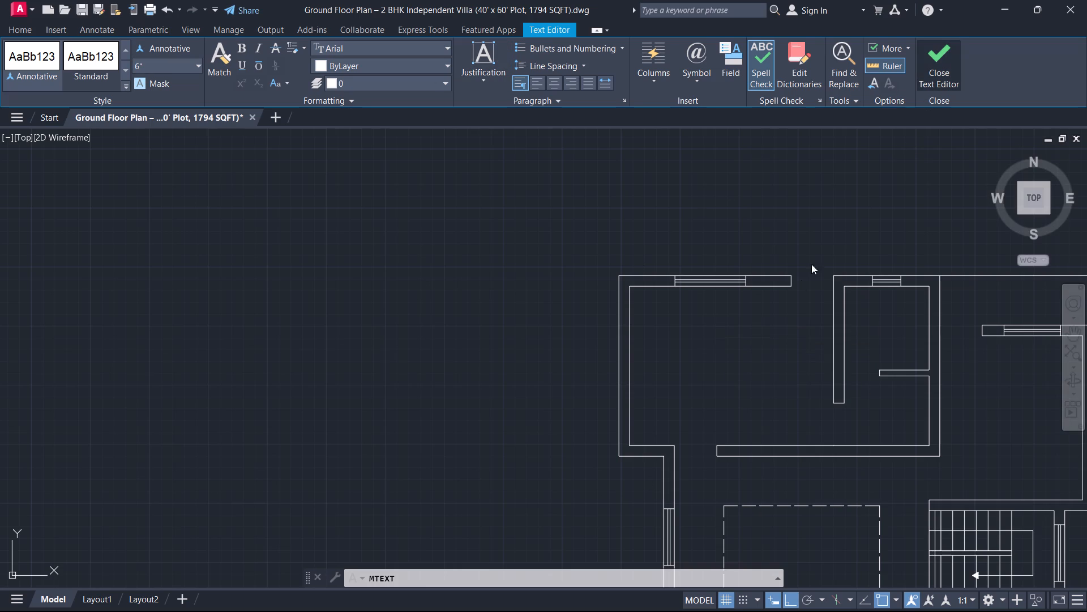
# Examine the size and placement of the M.BEDROOM label within its room and the surrounding plan.
pyautogui.scroll(1, 794, 320)
pyautogui.scroll(-2, 784, 322)
pyautogui.scroll(2, 789, 340)
pyautogui.click(785, 351)
pyautogui.click(733, 287)
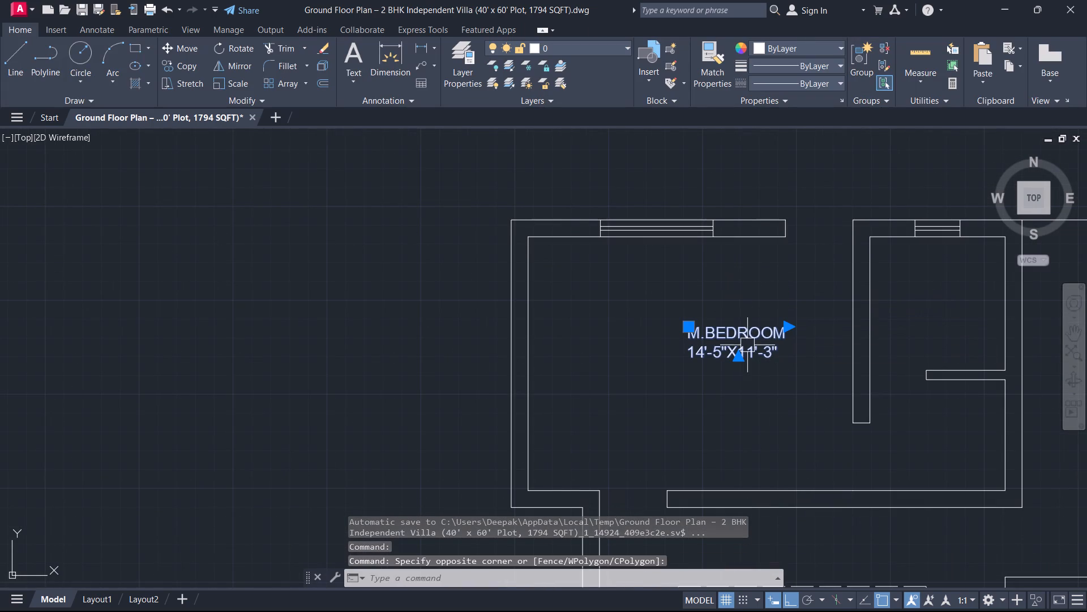
pyautogui.scroll(-2, 744, 402)
pyautogui.moveTo(735, 402); pyautogui.dragTo(659, 407, button='middle')
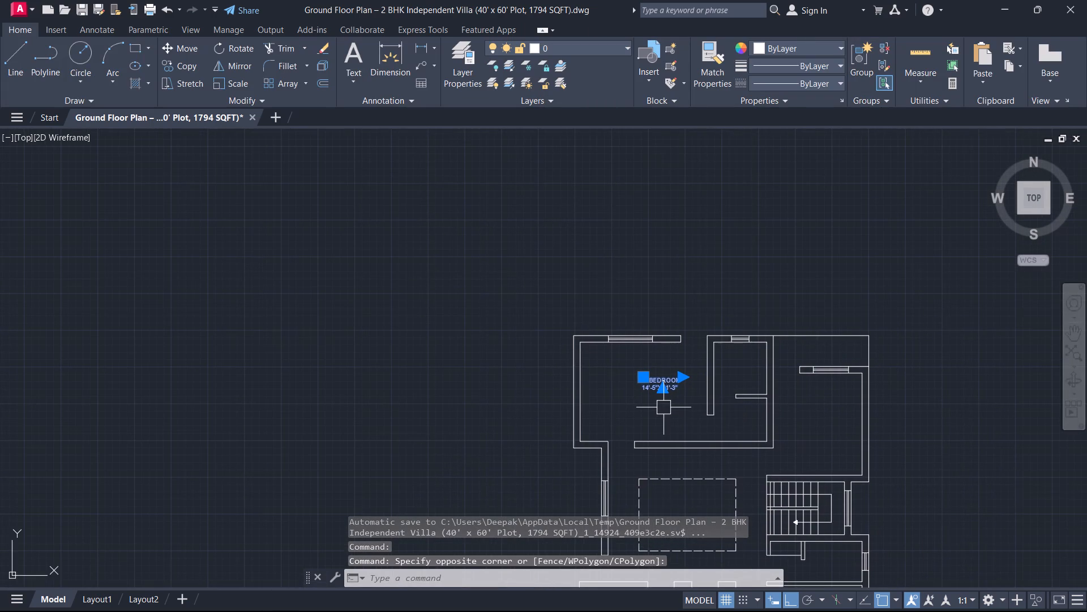
pyautogui.press('Escape')
pyautogui.scroll(1, 692, 389)
pyautogui.moveTo(690, 388); pyautogui.dragTo(656, 382, button='middle')
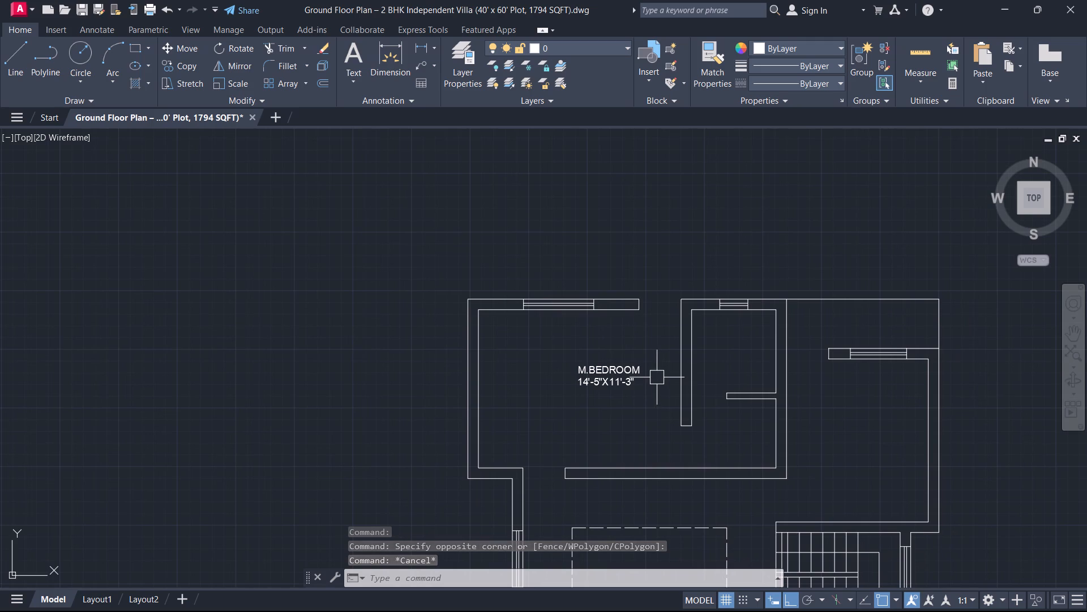
# Create a multiline text in the small room beside the M.BEDROOM label, with the first line TOILET.
pyautogui.write('T')
pyautogui.press('space')
pyautogui.scroll(2, 729, 363)
pyautogui.moveTo(729, 363); pyautogui.dragTo(684, 373, button='middle')
pyautogui.scroll(1, 679, 368)
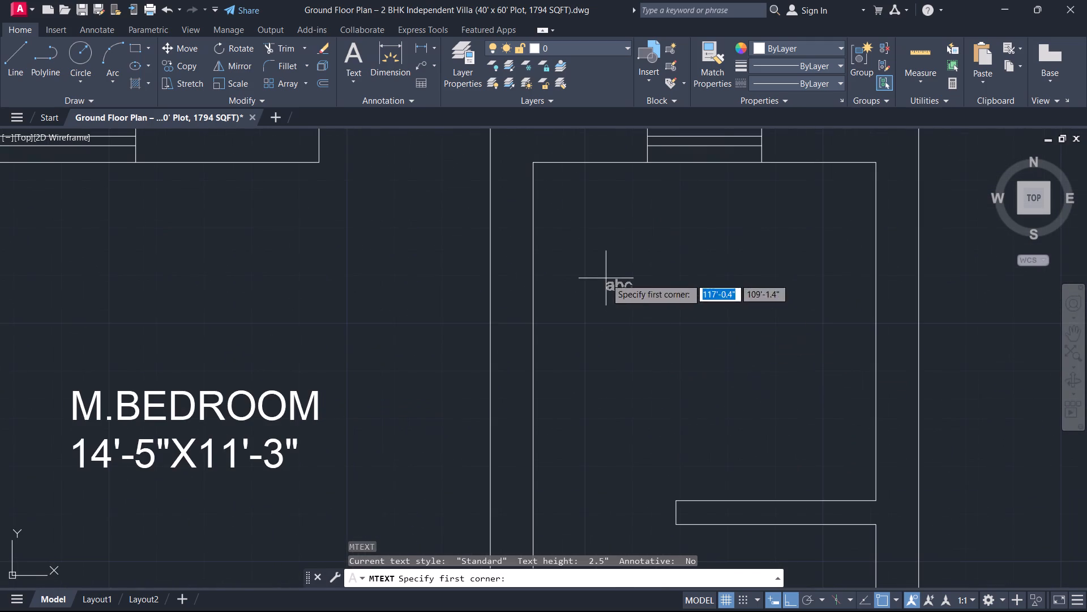
pyautogui.moveTo(606, 277); pyautogui.dragTo(618, 284)
pyautogui.click(797, 417)
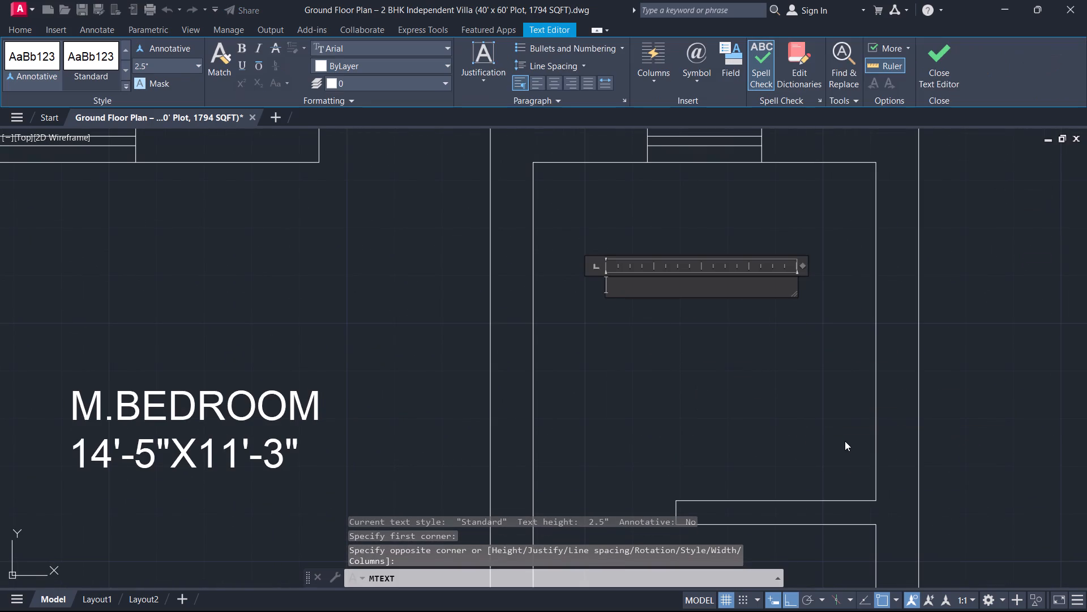
pyautogui.write('TOILET')
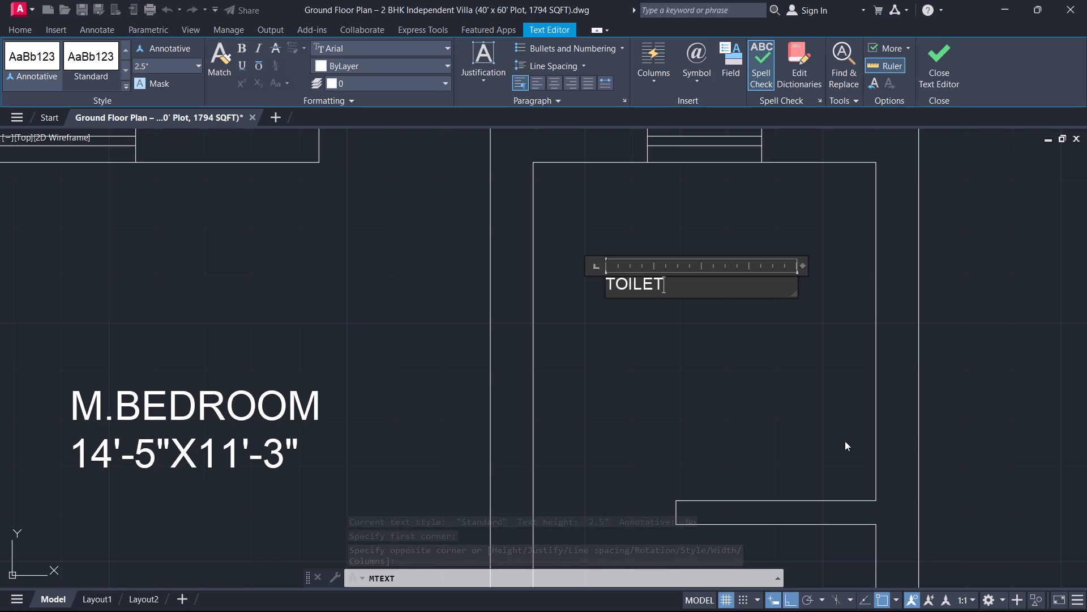
# Enter the room size 6'-0"X5'-11" as the second line of the TOILET text.
pyautogui.press('Return')
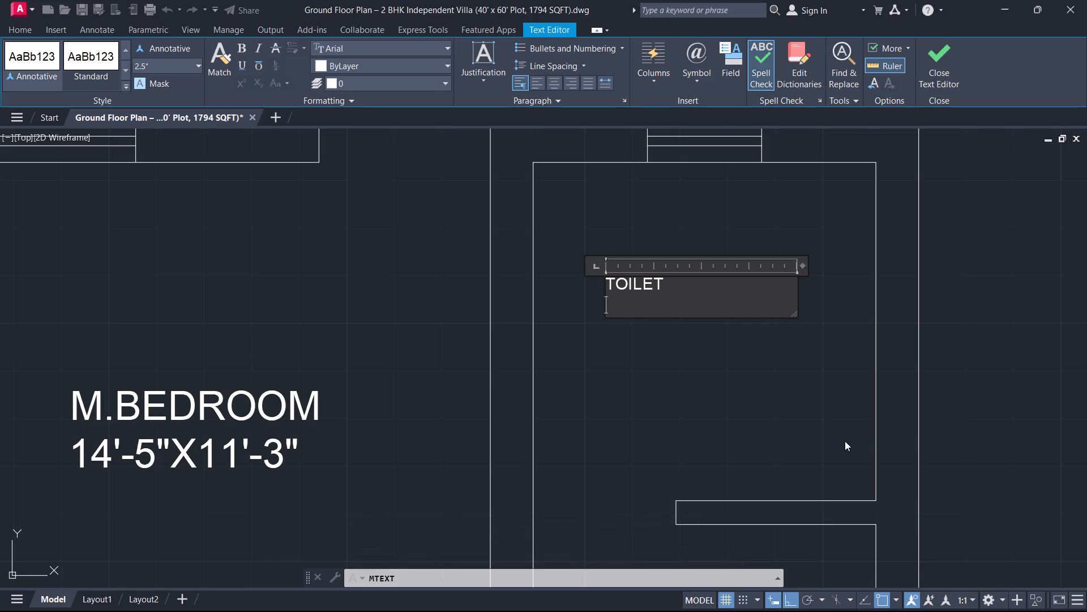
pyautogui.press('6')
pyautogui.write("'-")
pyautogui.press('0')
pyautogui.hotkey('shift', '"')
pyautogui.write("X6'")
pyautogui.write('-0')
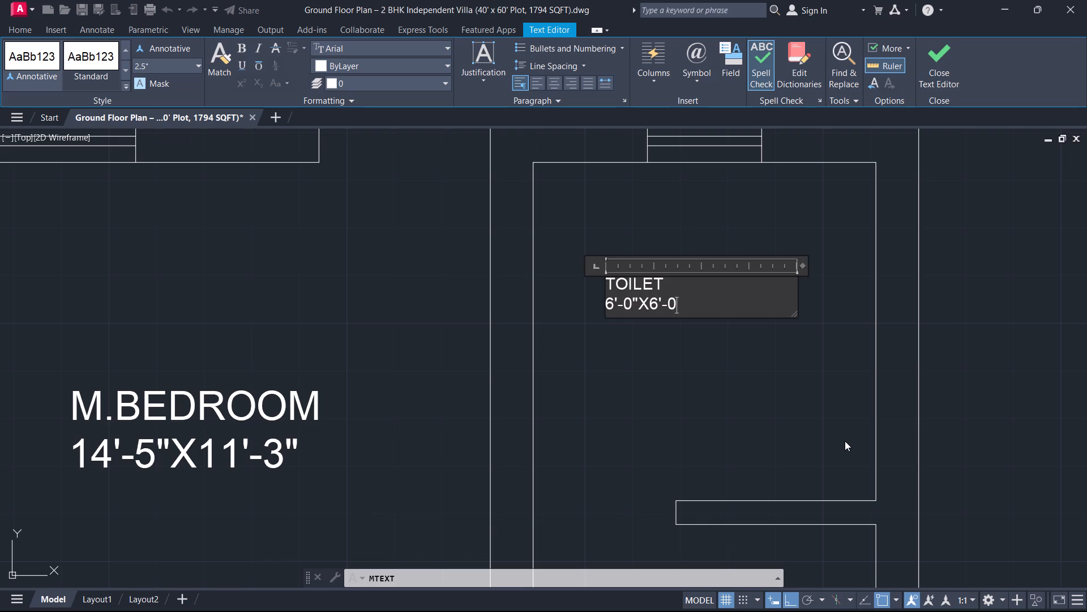
pyautogui.press('BackSpace')
pyautogui.write('11')
pyautogui.hotkey('shift', '"')
pyautogui.press('Left')
pyautogui.press('Left')
pyautogui.press('Left')
pyautogui.press('Left')
pyautogui.press('Left')
pyautogui.press('BackSpace')
pyautogui.press('5')
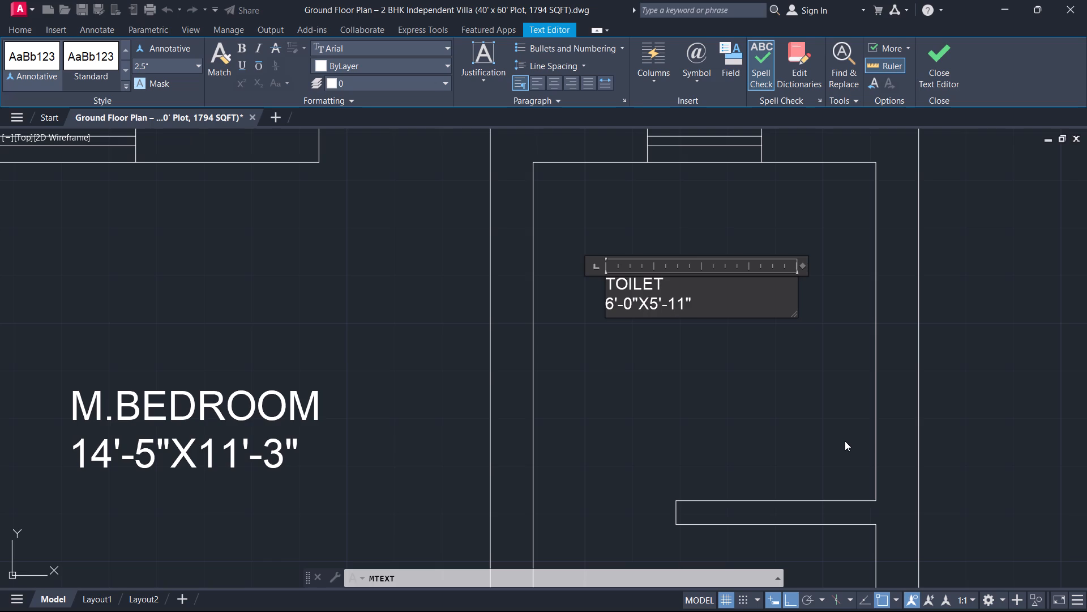
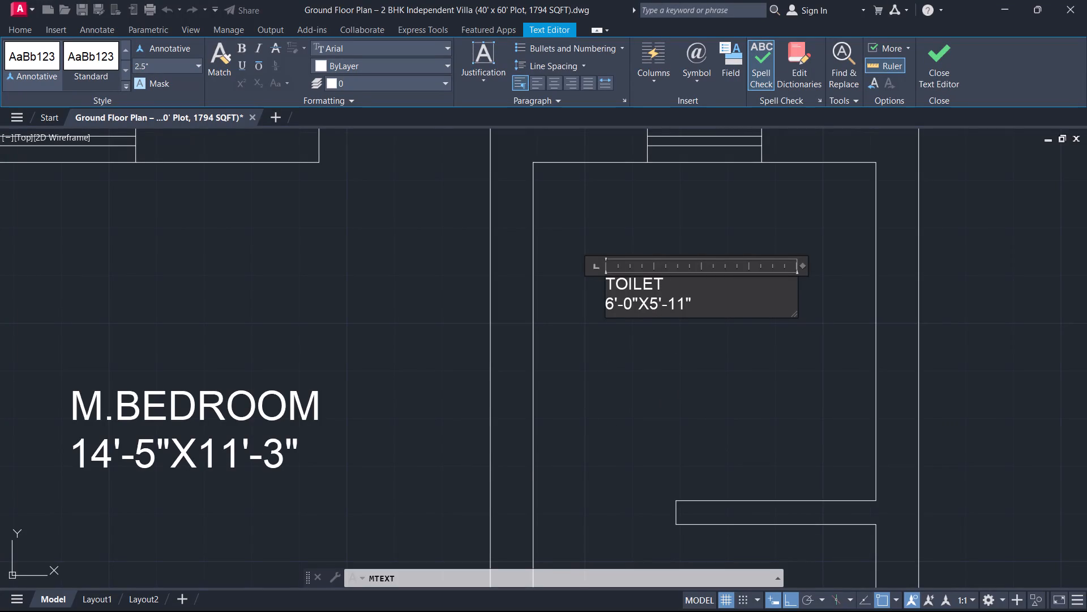
# Set the text height of the whole TOILET 6'-0"X5'-11" label to 6".
pyautogui.hotkey('ctrl', 'a')
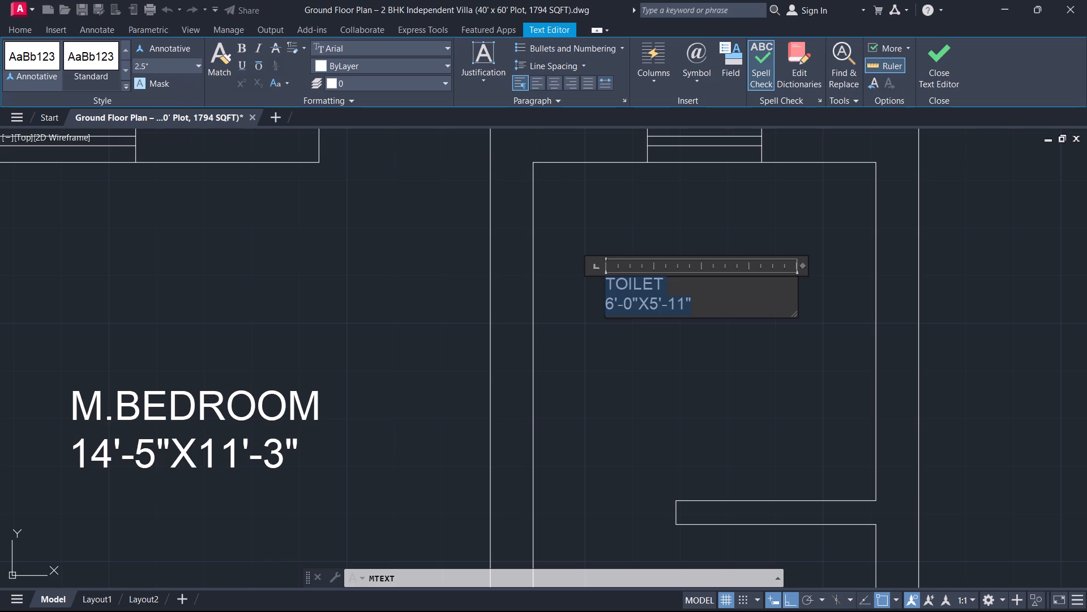
pyautogui.click(182, 64)
pyautogui.press('6')
pyautogui.press('Return')
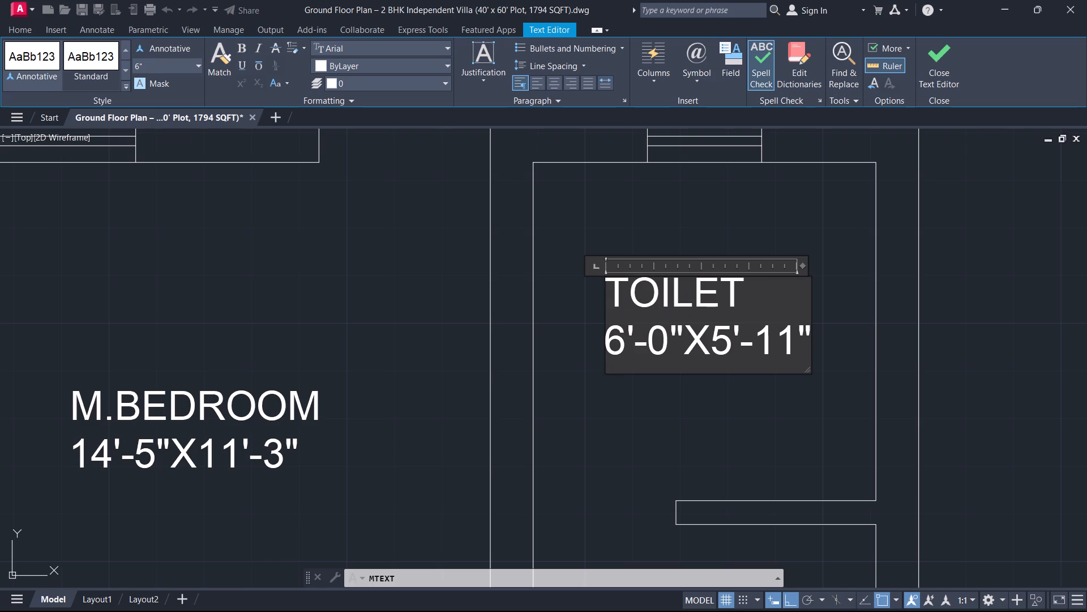
# Indent the TOILET line with two spaces so it sits centred over its dimensions, and finish editing the label.
pyautogui.click(622, 296)
pyautogui.click(615, 299)
pyautogui.press('space')
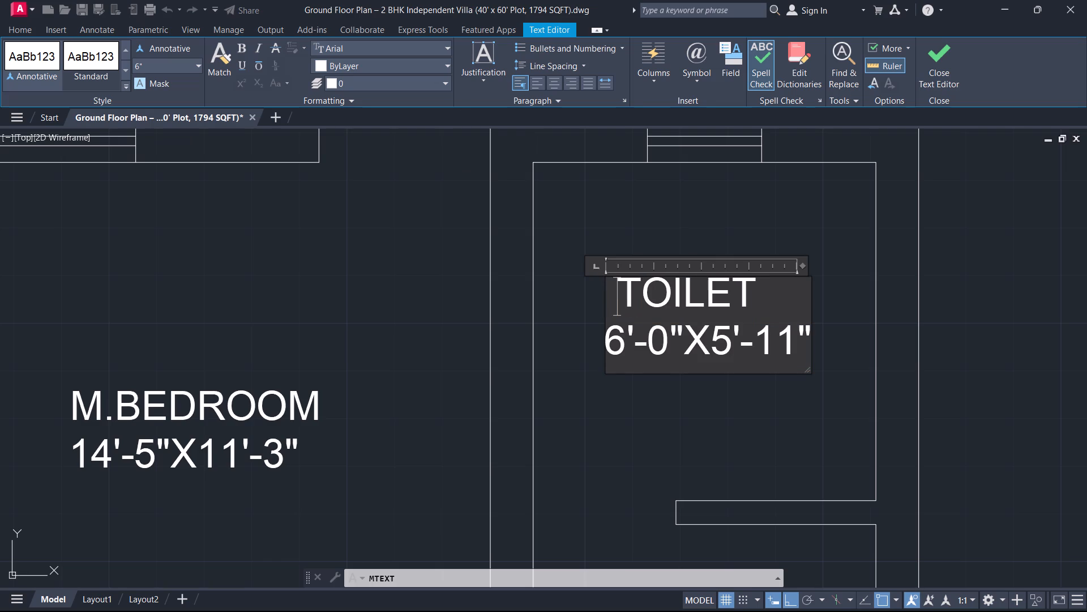
pyautogui.press('space')
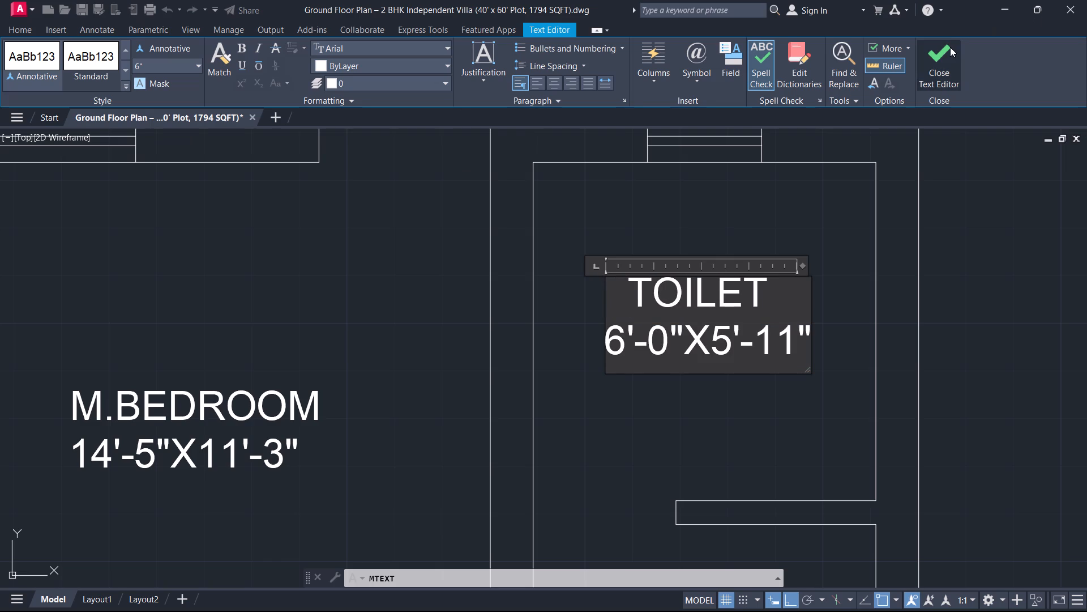
pyautogui.click(950, 51)
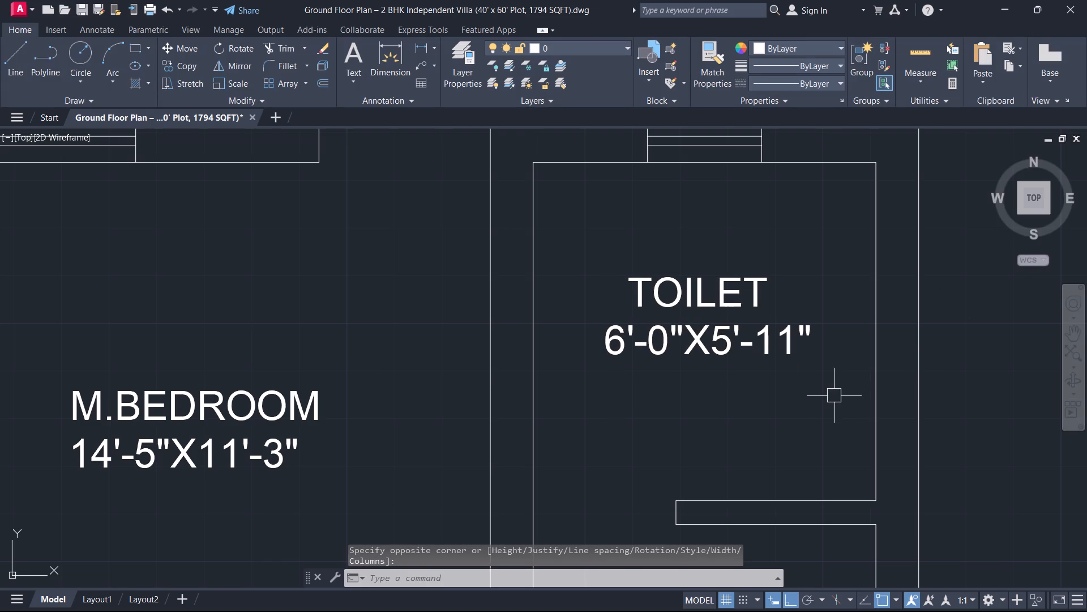
# Place a multiline text box in the empty room beside the toilet, directly above the staircase on the plan.
pyautogui.scroll(-3, 807, 444)
pyautogui.moveTo(807, 444); pyautogui.dragTo(629, 328, button='middle')
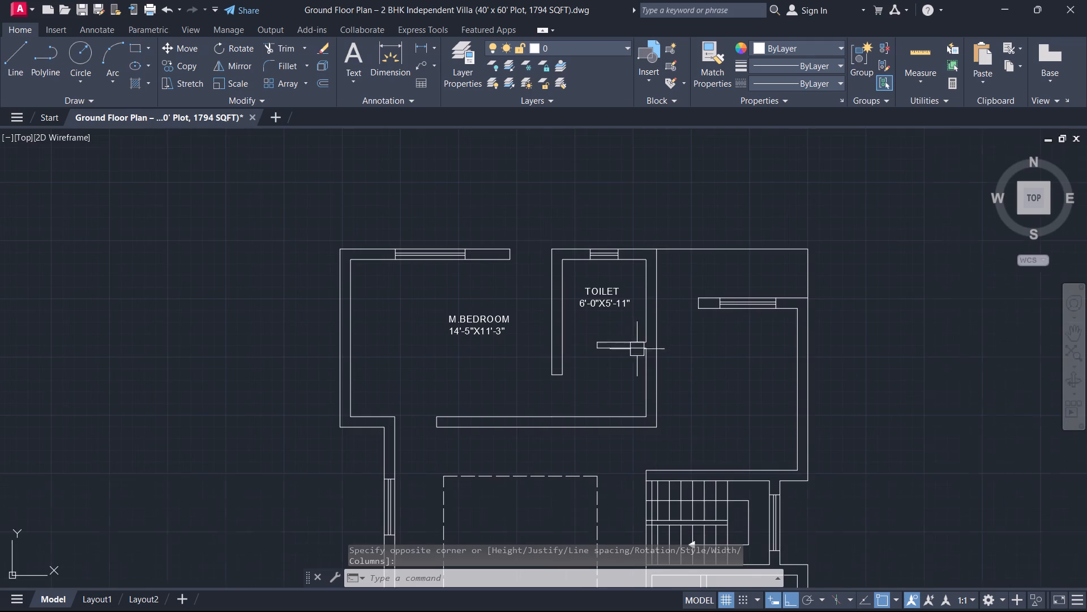
pyautogui.scroll(1, 666, 358)
pyautogui.moveTo(686, 338); pyautogui.dragTo(598, 472, button='middle')
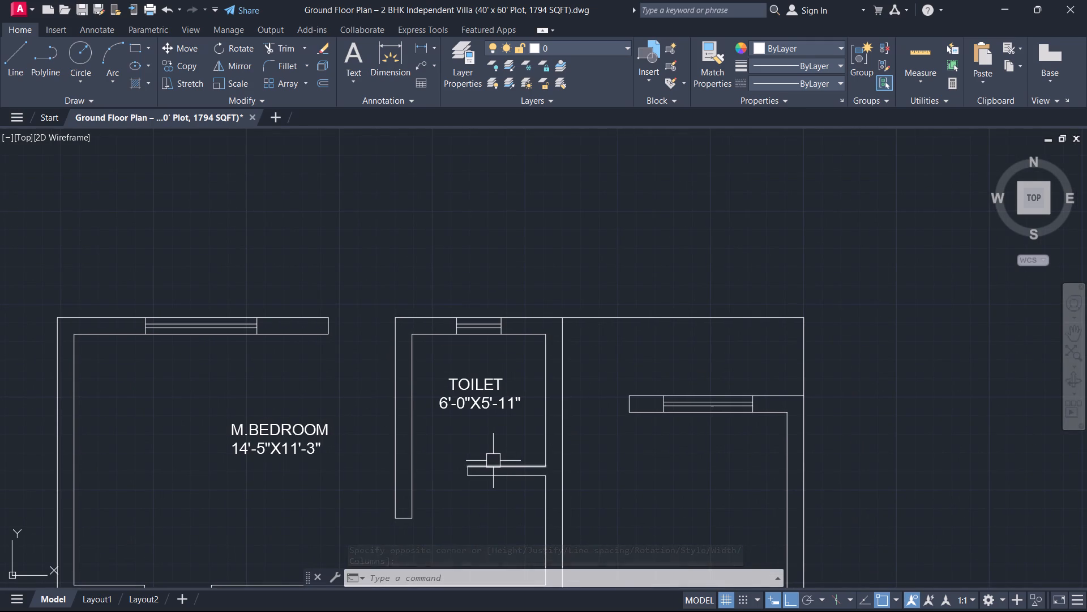
pyautogui.write('T')
pyautogui.press('space')
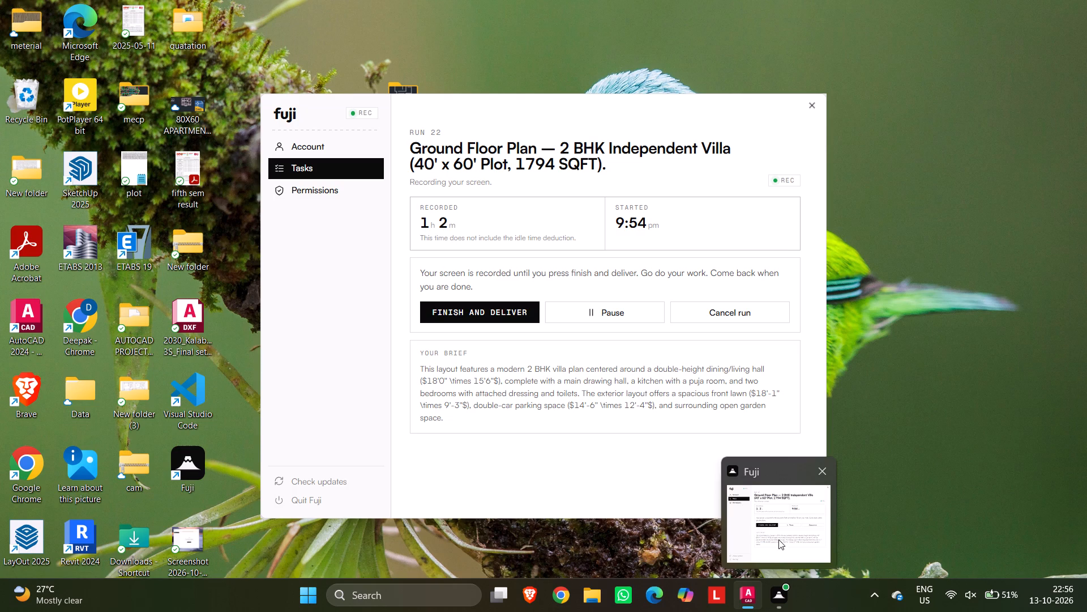
pyautogui.moveTo(664, 395); pyautogui.dragTo(593, 341, button='middle')
pyautogui.scroll(1, 664, 395)
pyautogui.scroll(1, 596, 348)
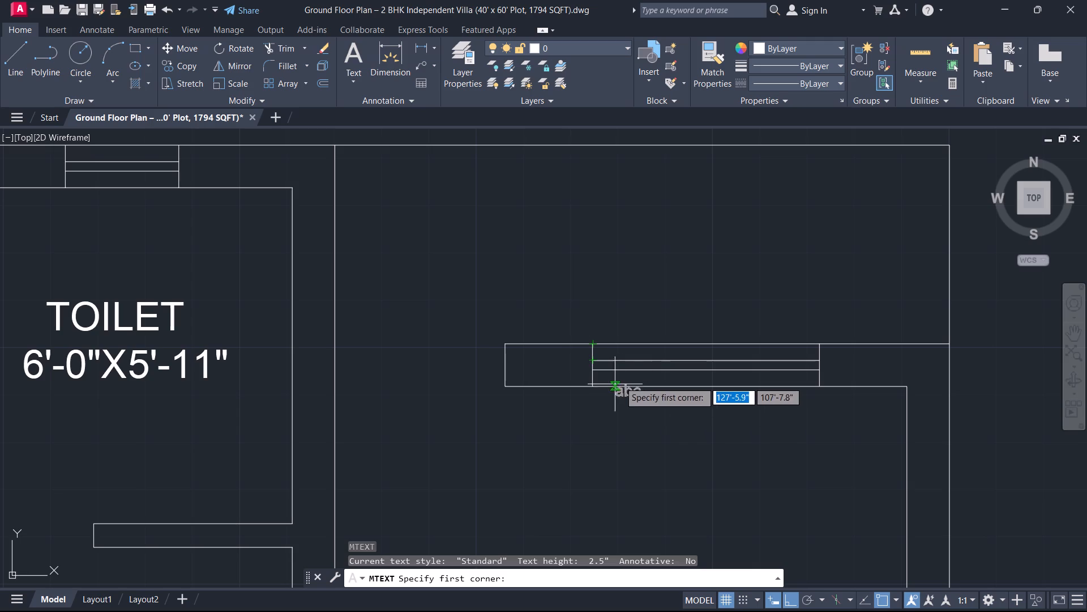
pyautogui.scroll(-1, 619, 423)
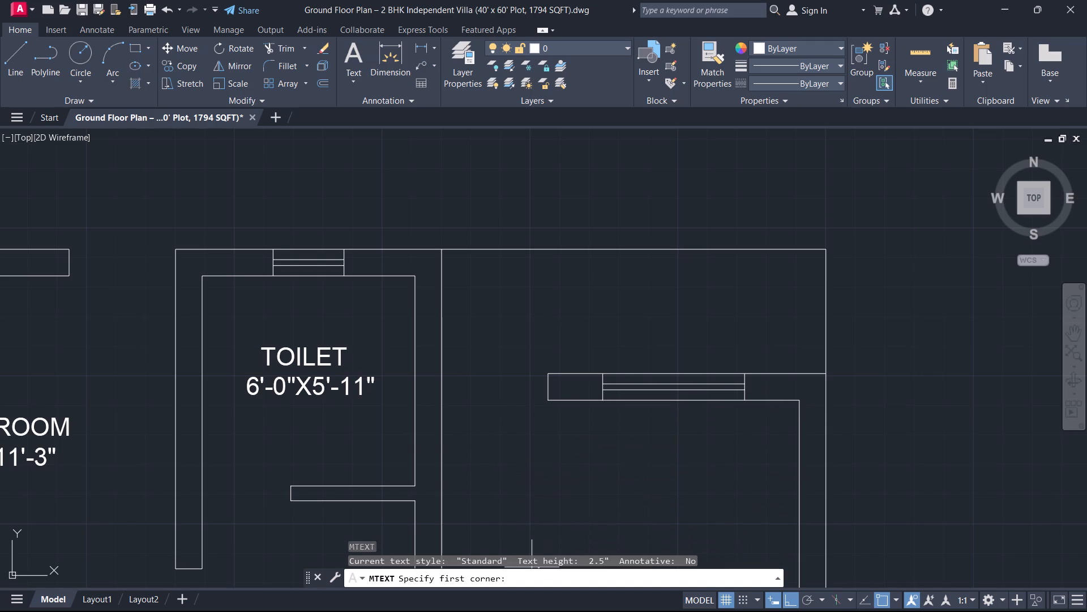
pyautogui.scroll(-1, 550, 354)
pyautogui.moveTo(550, 354); pyautogui.dragTo(473, 213, button='middle')
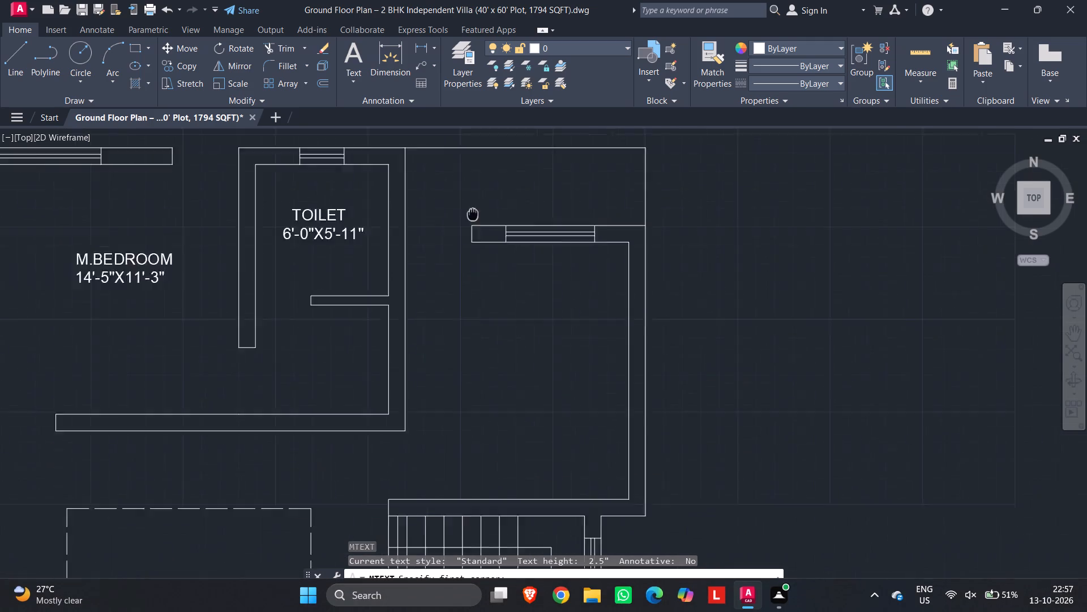
pyautogui.moveTo(473, 213); pyautogui.dragTo(406, 106, button='middle')
pyautogui.moveTo(393, 243); pyautogui.dragTo(433, 291)
pyautogui.click(522, 311)
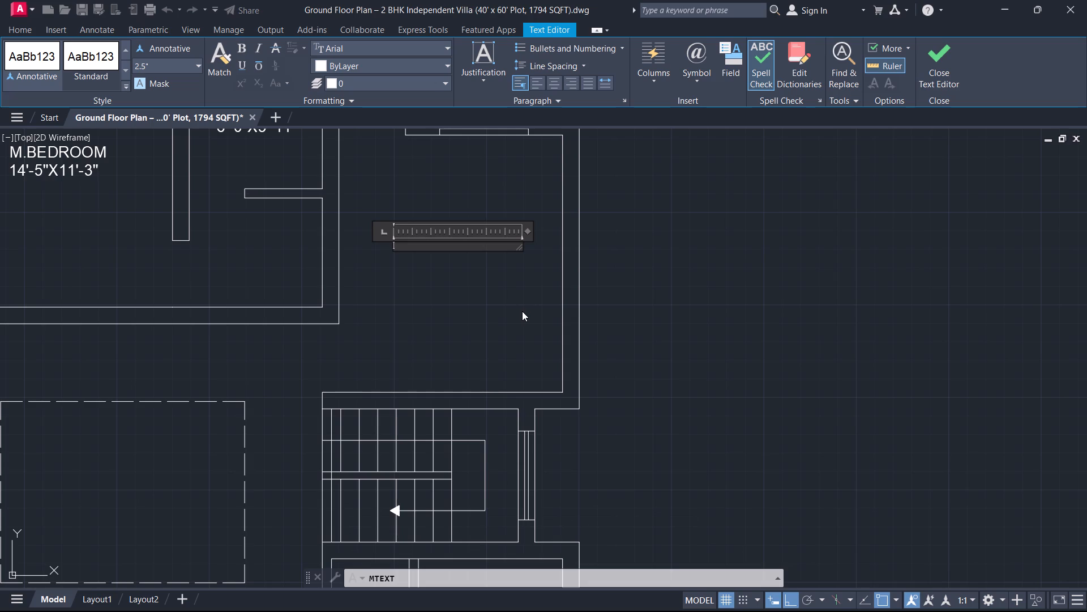
# Enter the two-line room label BED ROOM and 10'1"X11'7" in the text box.
pyautogui.press('b')
pyautogui.write('ED')
pyautogui.press('space')
pyautogui.write('ROOM')
pyautogui.press('Return')
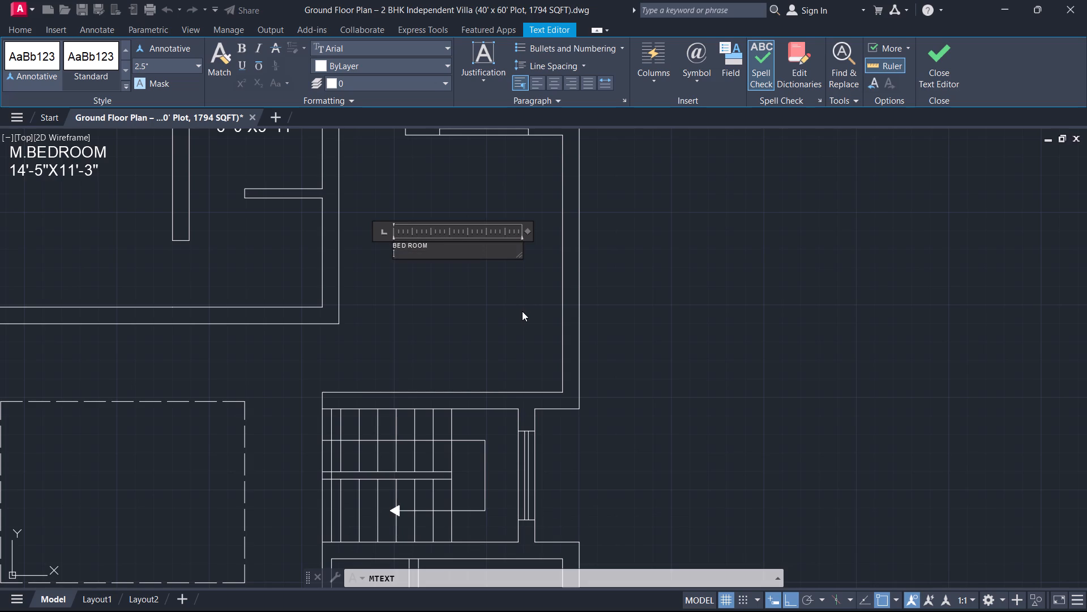
pyautogui.write('10\'1"')
pyautogui.write('X11')
pyautogui.write("'7")
pyautogui.hotkey('shift', '"')
# Insert hyphens between feet and inches in the bedroom label so its dimensions read 10'-1"X11'-7".
pyautogui.press('Left')
pyautogui.press('Left')
pyautogui.press('-')
pyautogui.press('Left')
pyautogui.press('Left')
pyautogui.press('Left')
pyautogui.press('Left')
pyautogui.press('Left')
pyautogui.press('Left')
pyautogui.press('Left')
pyautogui.press('-')
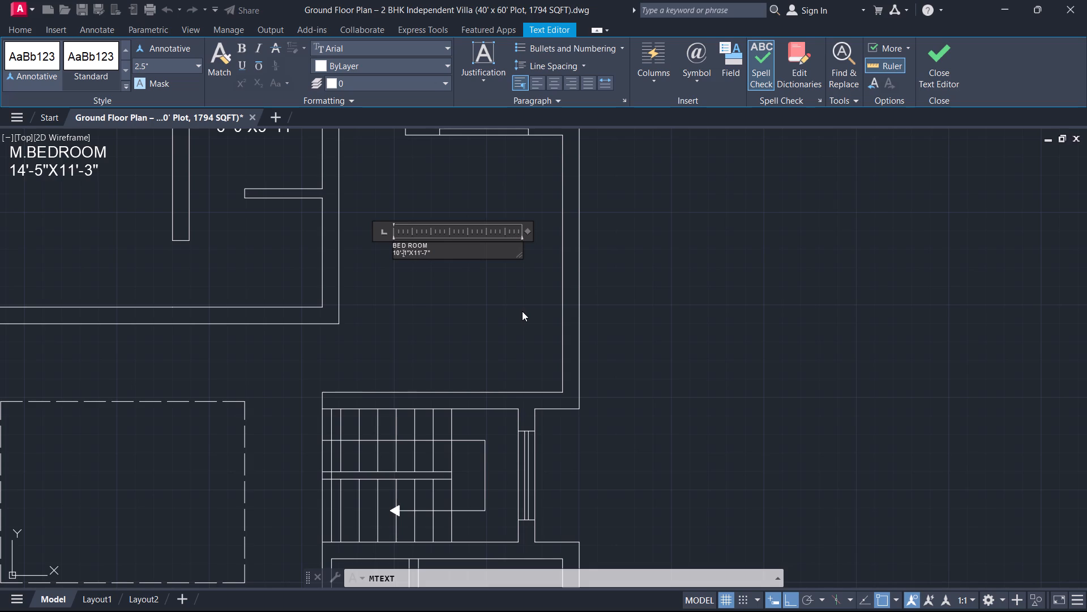
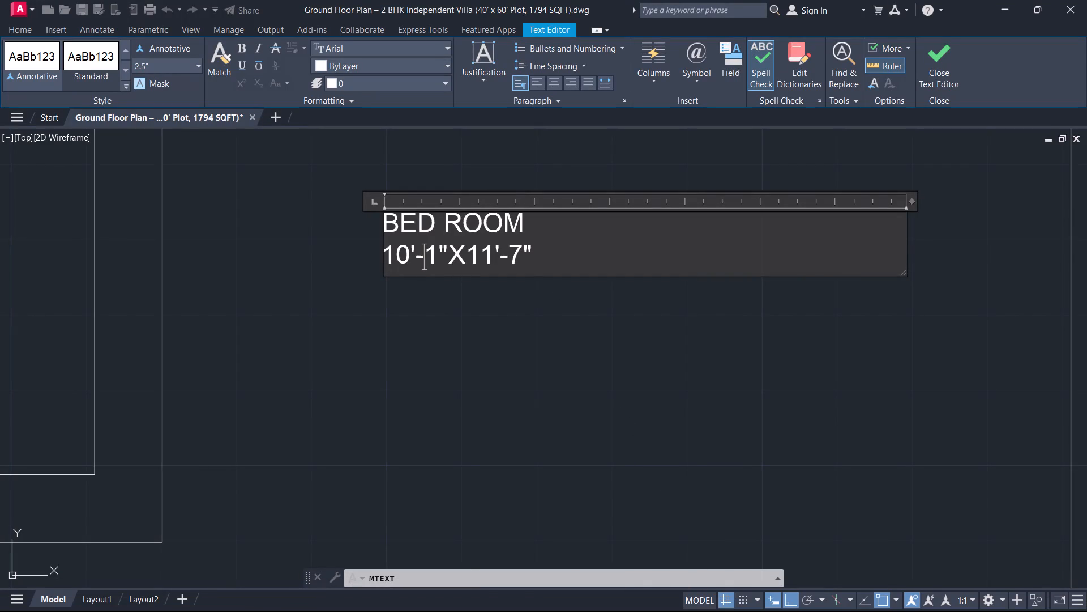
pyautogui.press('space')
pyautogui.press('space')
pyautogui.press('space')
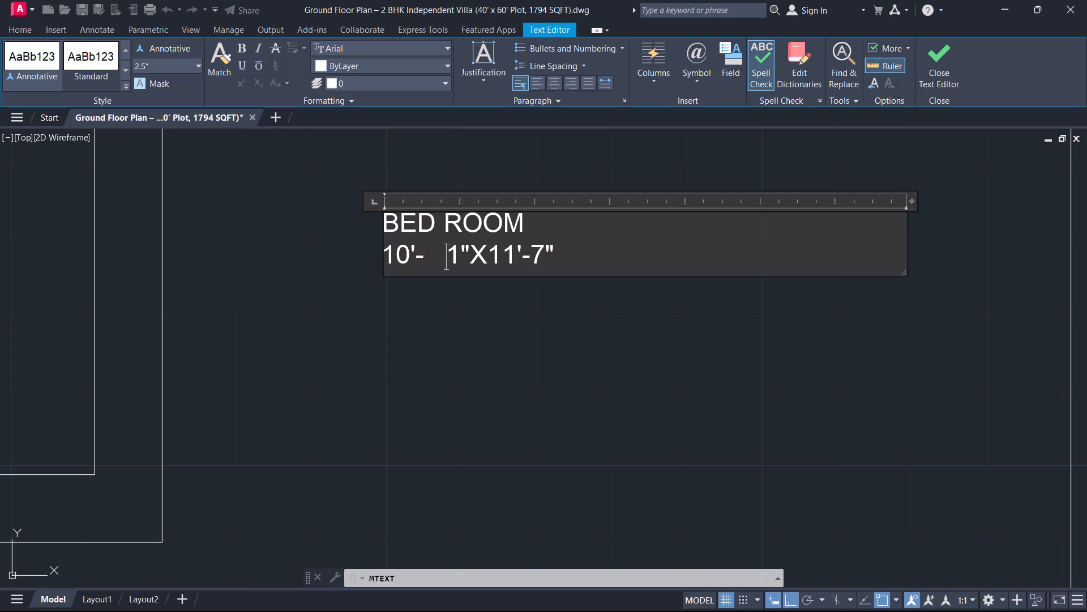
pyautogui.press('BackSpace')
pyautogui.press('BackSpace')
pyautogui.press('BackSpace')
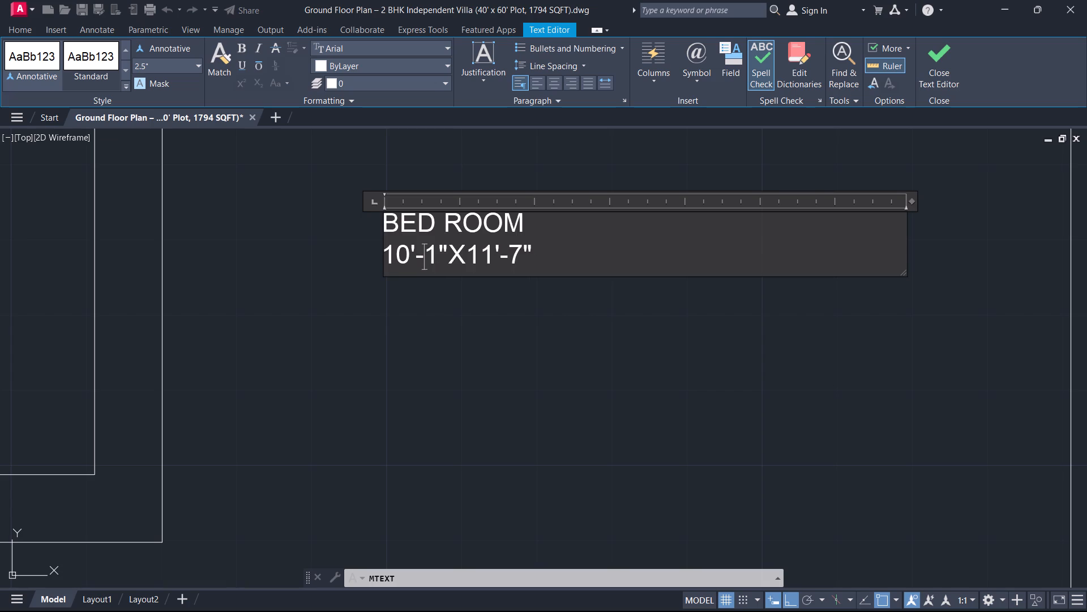
# Set the text height of both lines of the BED ROOM label to 6".
pyautogui.scroll(-5, 553, 220)
pyautogui.scroll(2, 548, 229)
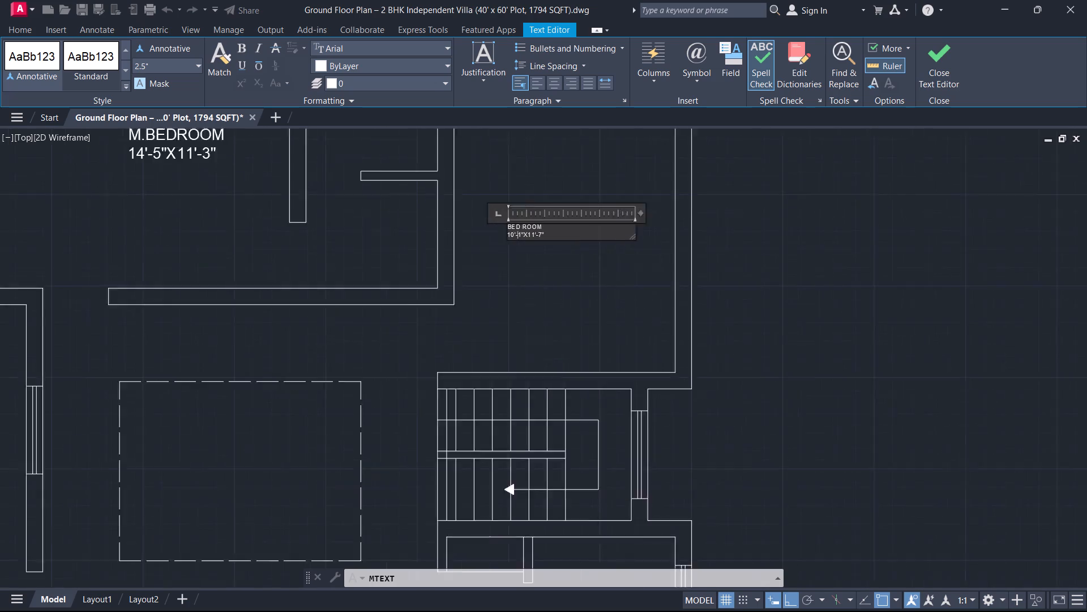
pyautogui.scroll(1, 548, 229)
pyautogui.moveTo(551, 245); pyautogui.dragTo(506, 261)
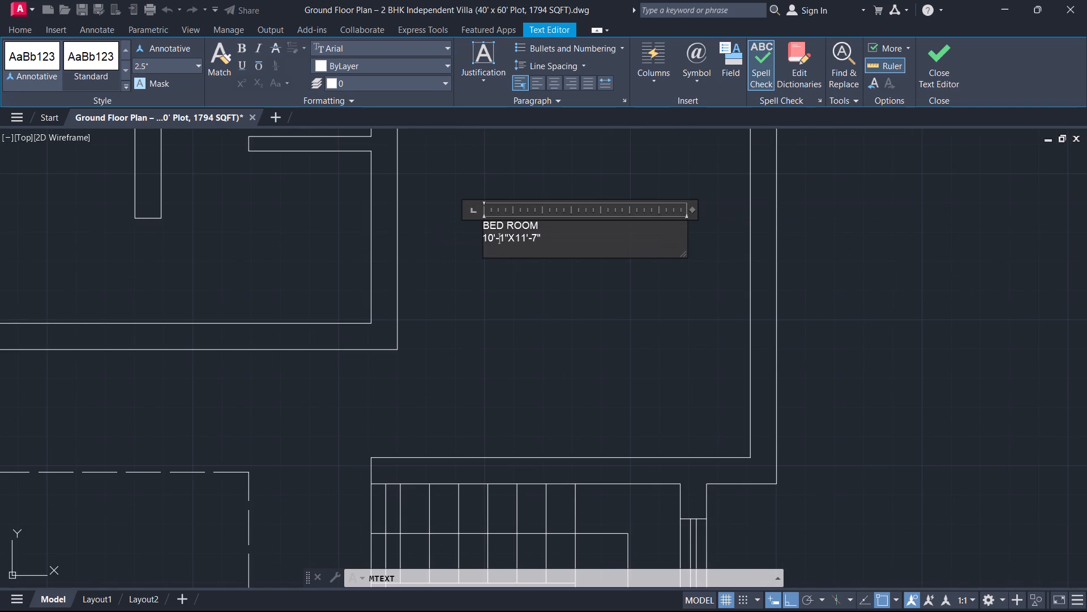
pyautogui.moveTo(547, 237); pyautogui.dragTo(443, 213)
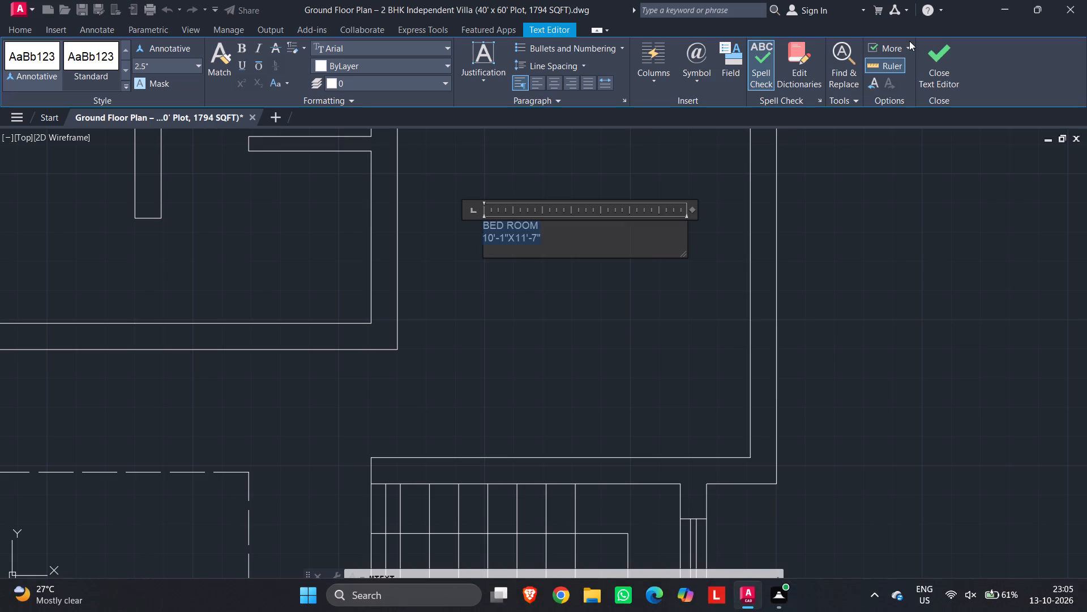
pyautogui.click(164, 66)
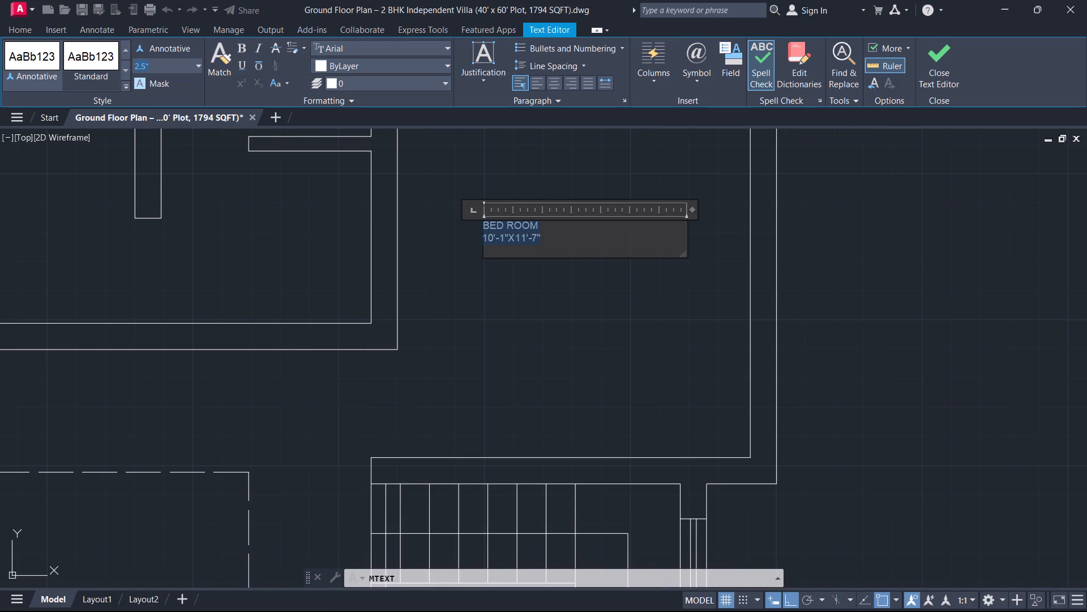
pyautogui.press('6')
pyautogui.press('Return')
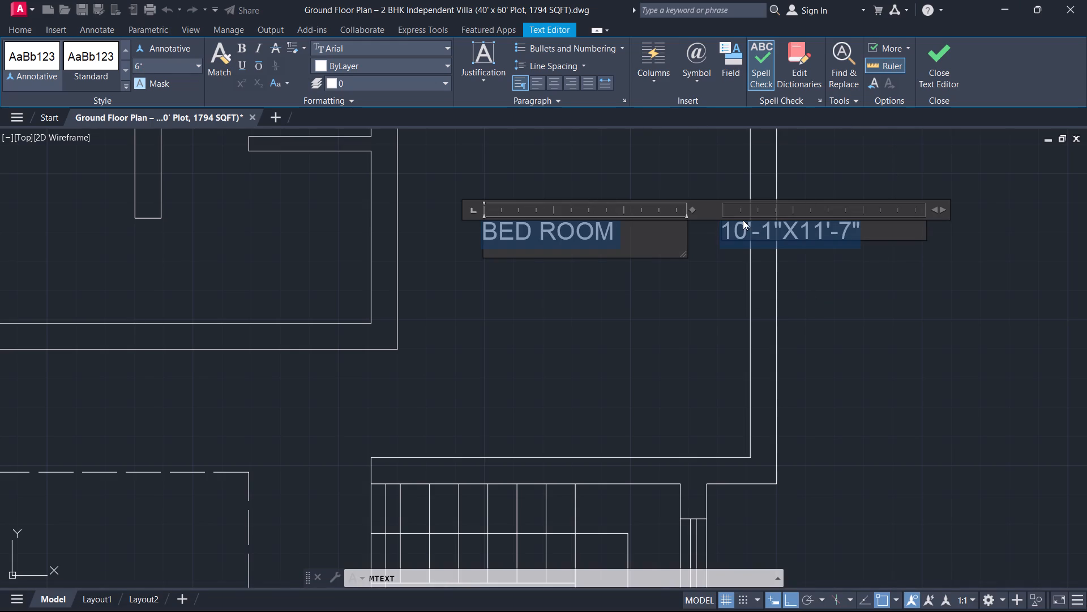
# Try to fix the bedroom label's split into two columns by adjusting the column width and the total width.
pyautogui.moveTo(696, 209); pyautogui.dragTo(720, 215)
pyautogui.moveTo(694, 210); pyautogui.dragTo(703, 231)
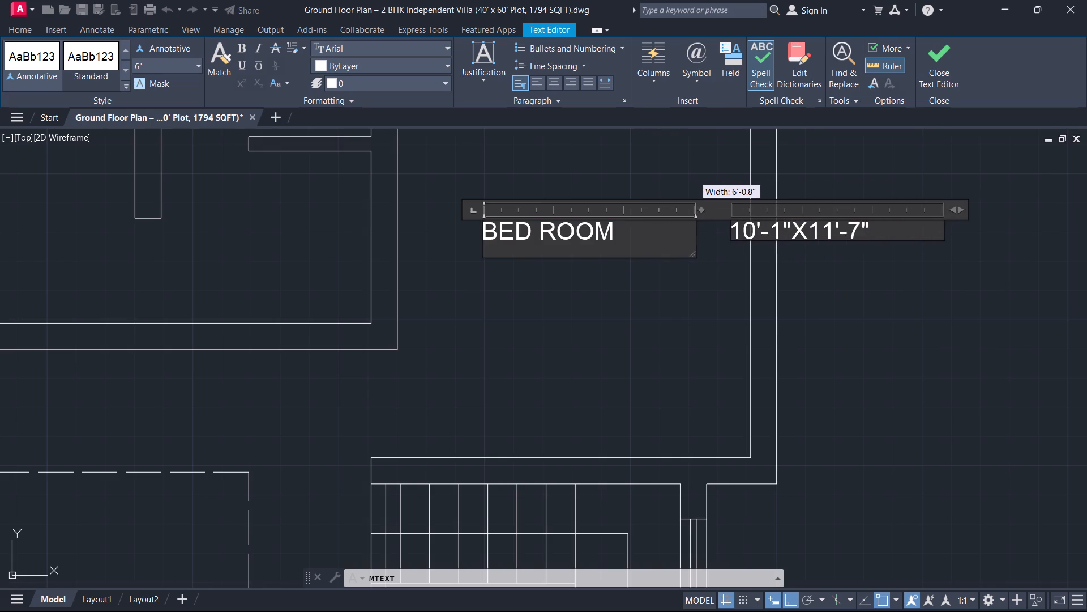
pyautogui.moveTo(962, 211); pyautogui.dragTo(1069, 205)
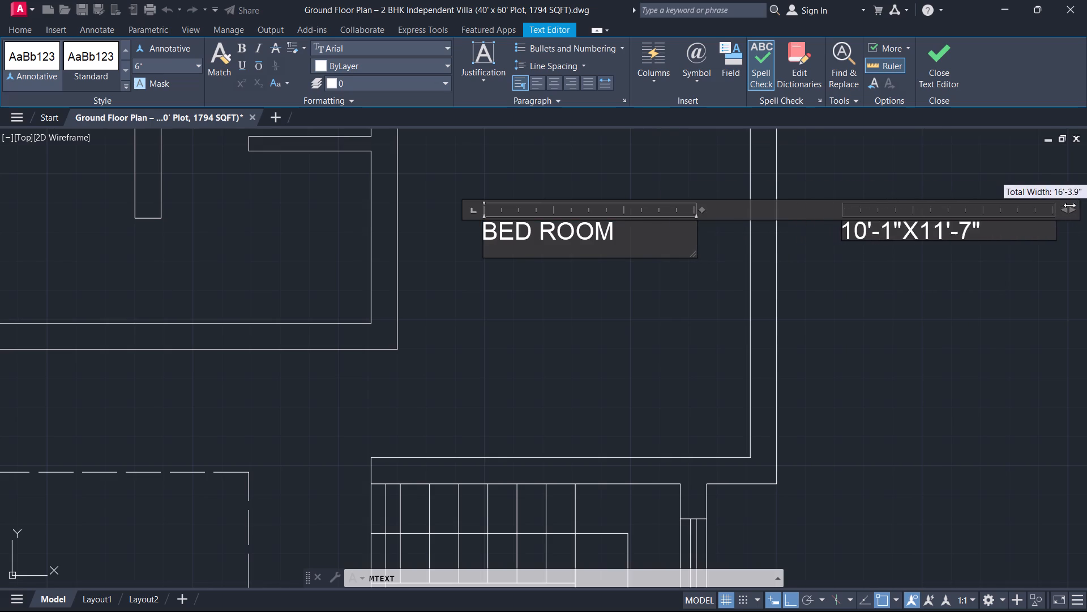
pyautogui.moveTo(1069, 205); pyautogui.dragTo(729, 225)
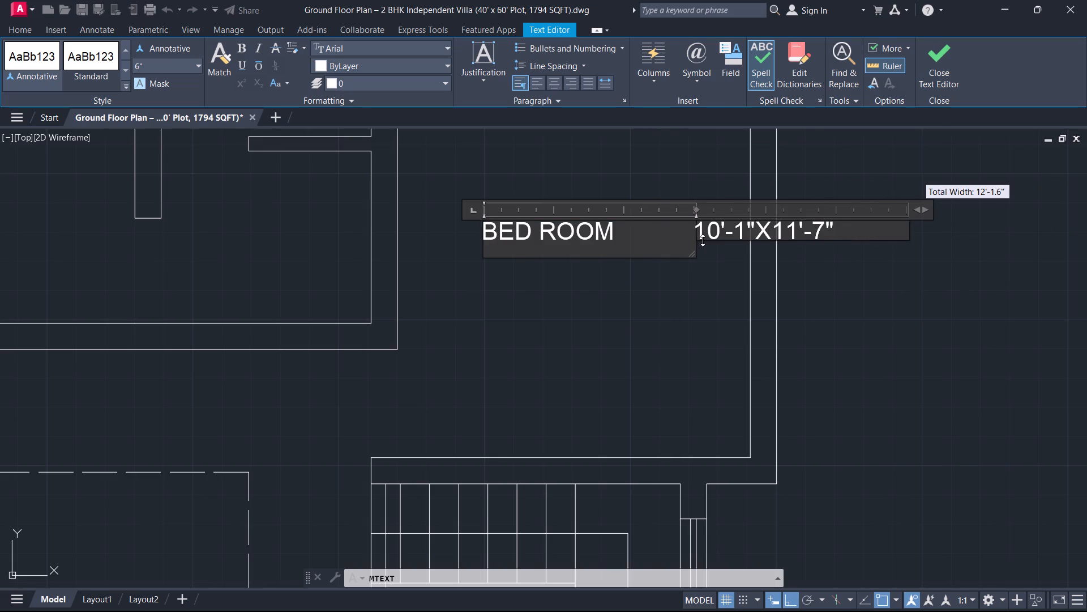
# Enlarge the bedroom text box to about 8'-6" wide and 3'-3" high, stack its two lines in one column without a blank line, and finish editing.
pyautogui.click(644, 239)
pyautogui.press('Return')
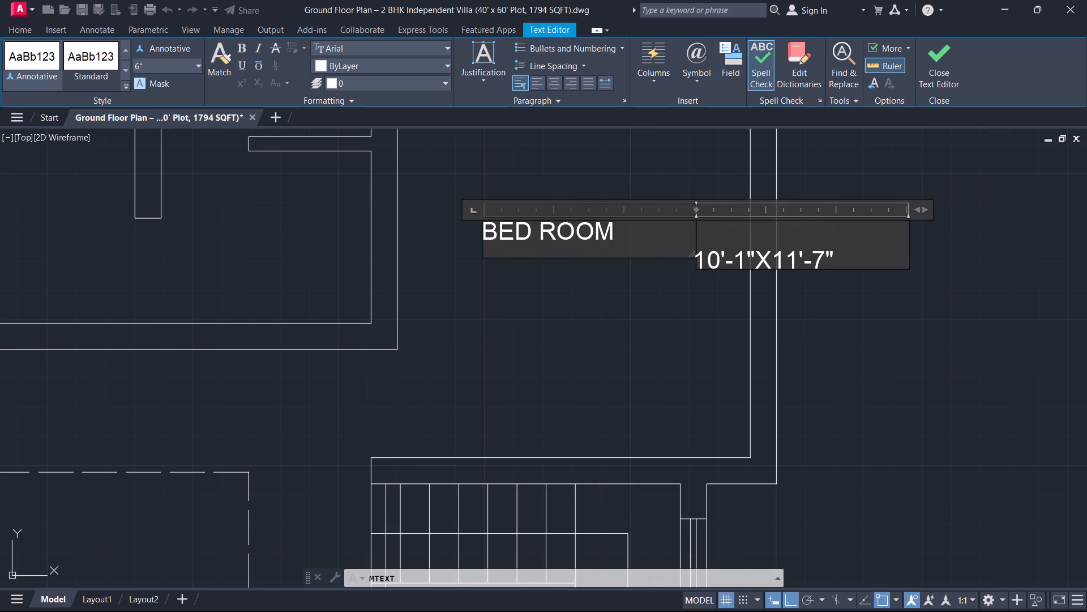
pyautogui.moveTo(692, 255); pyautogui.dragTo(779, 337)
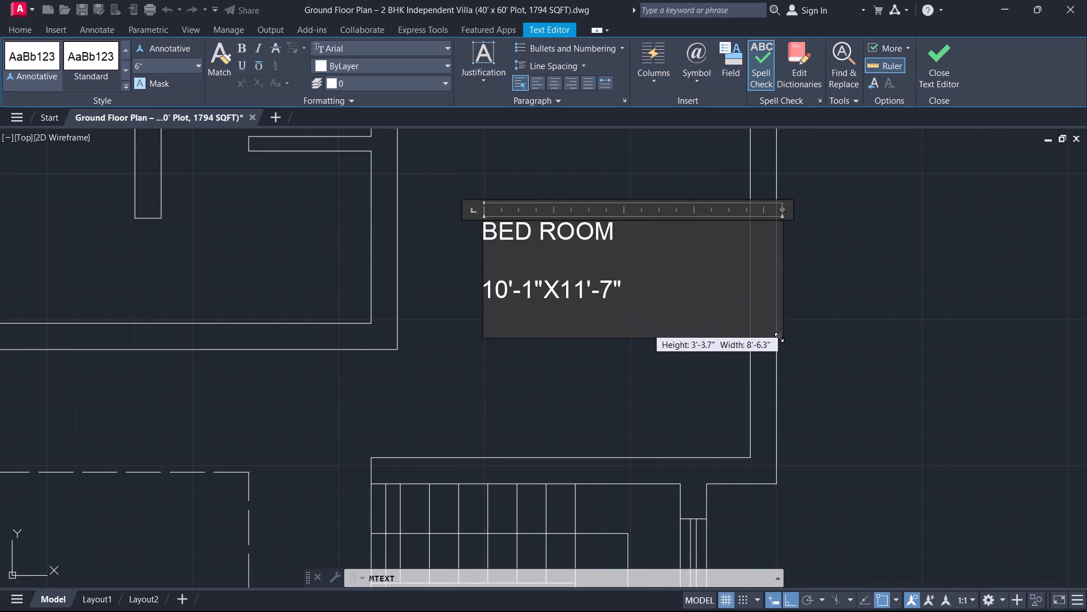
pyautogui.moveTo(779, 337); pyautogui.dragTo(776, 333)
pyautogui.press('BackSpace')
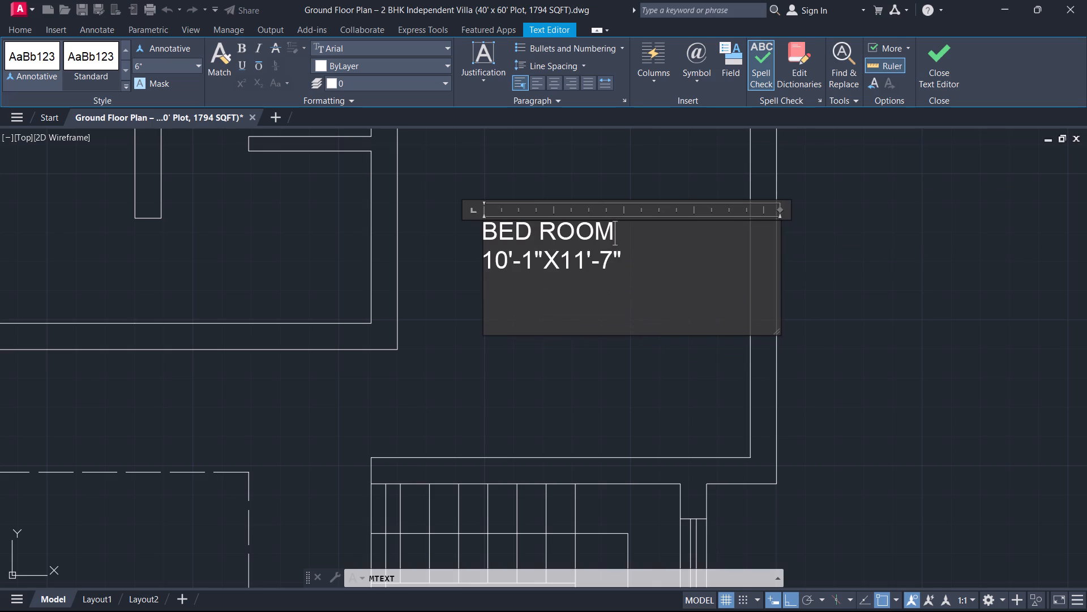
pyautogui.click(932, 76)
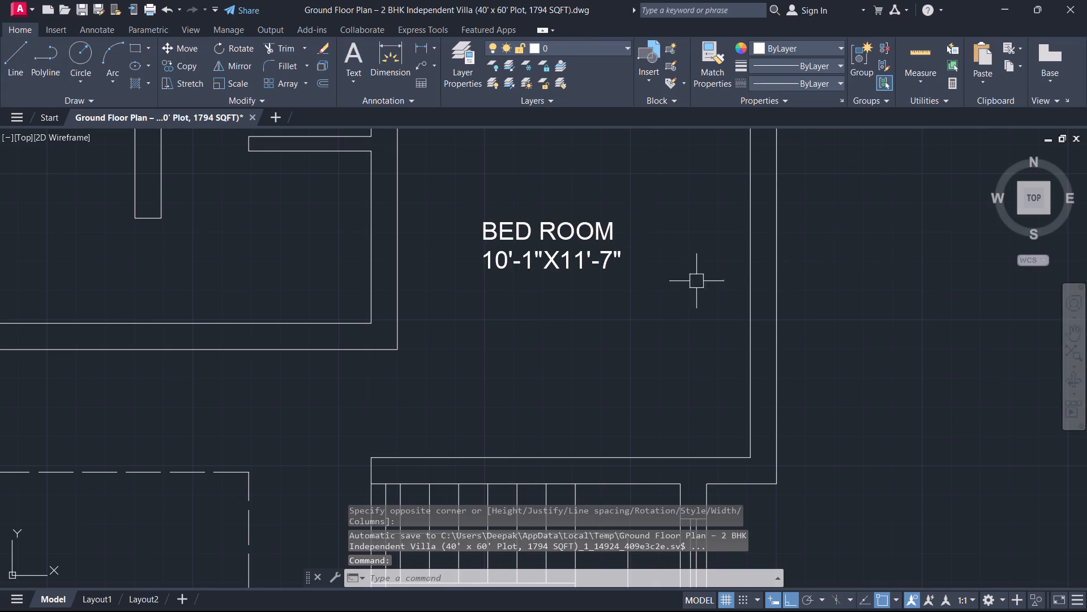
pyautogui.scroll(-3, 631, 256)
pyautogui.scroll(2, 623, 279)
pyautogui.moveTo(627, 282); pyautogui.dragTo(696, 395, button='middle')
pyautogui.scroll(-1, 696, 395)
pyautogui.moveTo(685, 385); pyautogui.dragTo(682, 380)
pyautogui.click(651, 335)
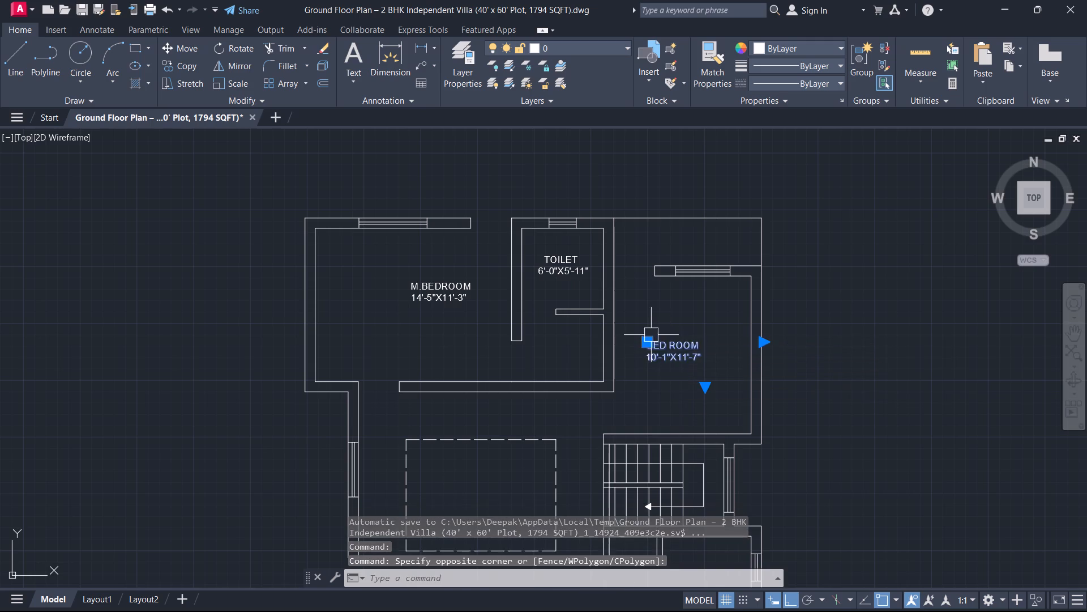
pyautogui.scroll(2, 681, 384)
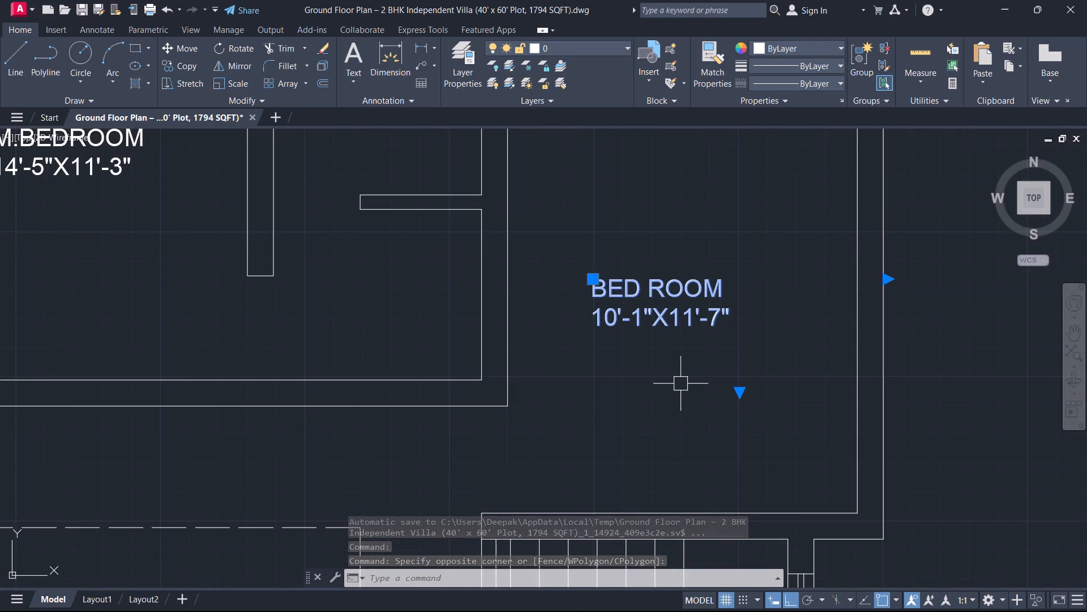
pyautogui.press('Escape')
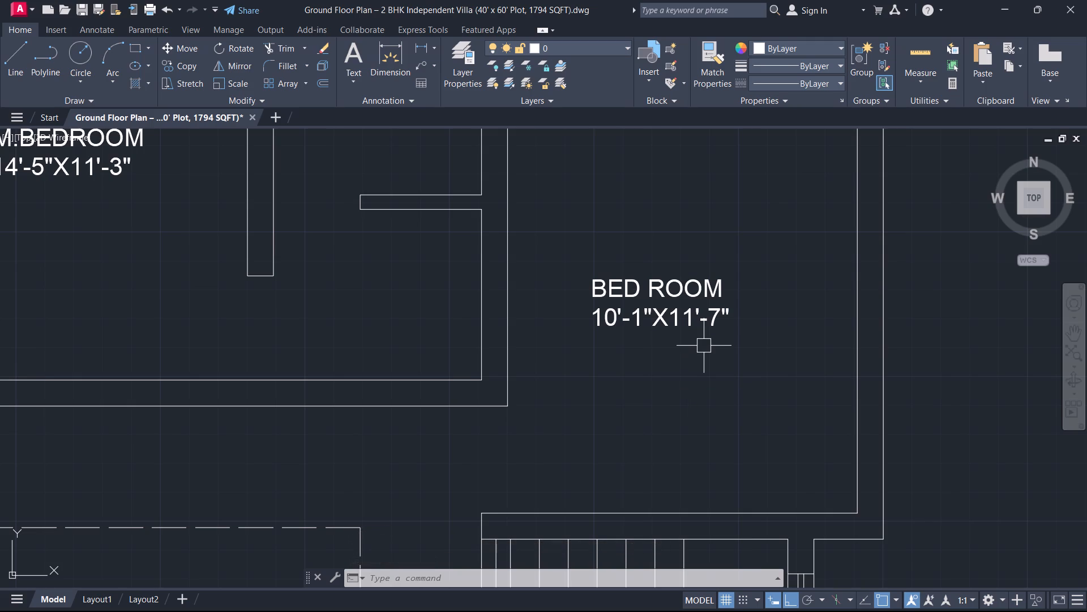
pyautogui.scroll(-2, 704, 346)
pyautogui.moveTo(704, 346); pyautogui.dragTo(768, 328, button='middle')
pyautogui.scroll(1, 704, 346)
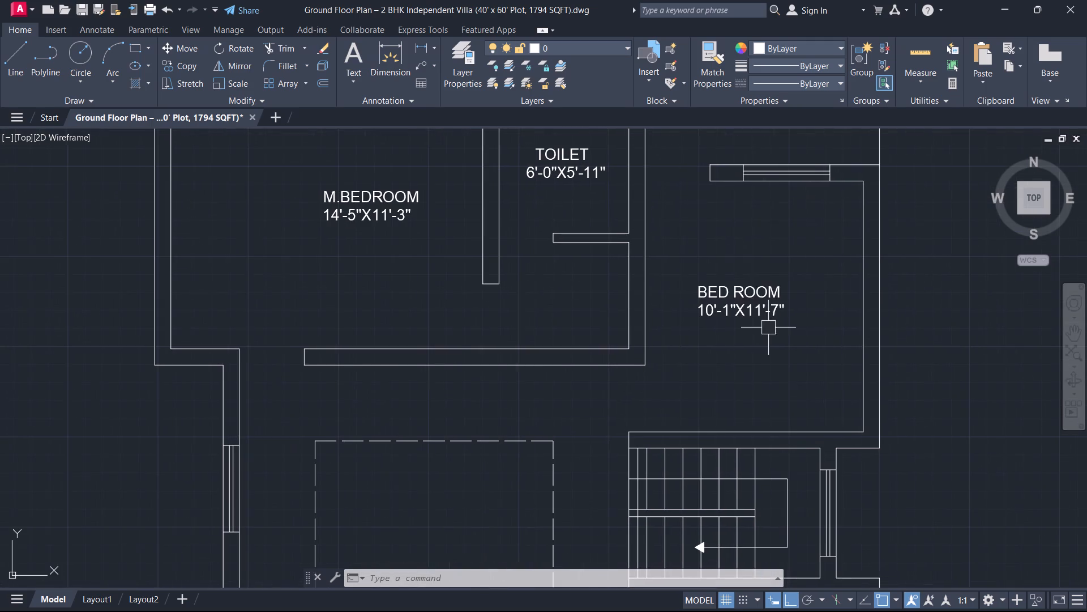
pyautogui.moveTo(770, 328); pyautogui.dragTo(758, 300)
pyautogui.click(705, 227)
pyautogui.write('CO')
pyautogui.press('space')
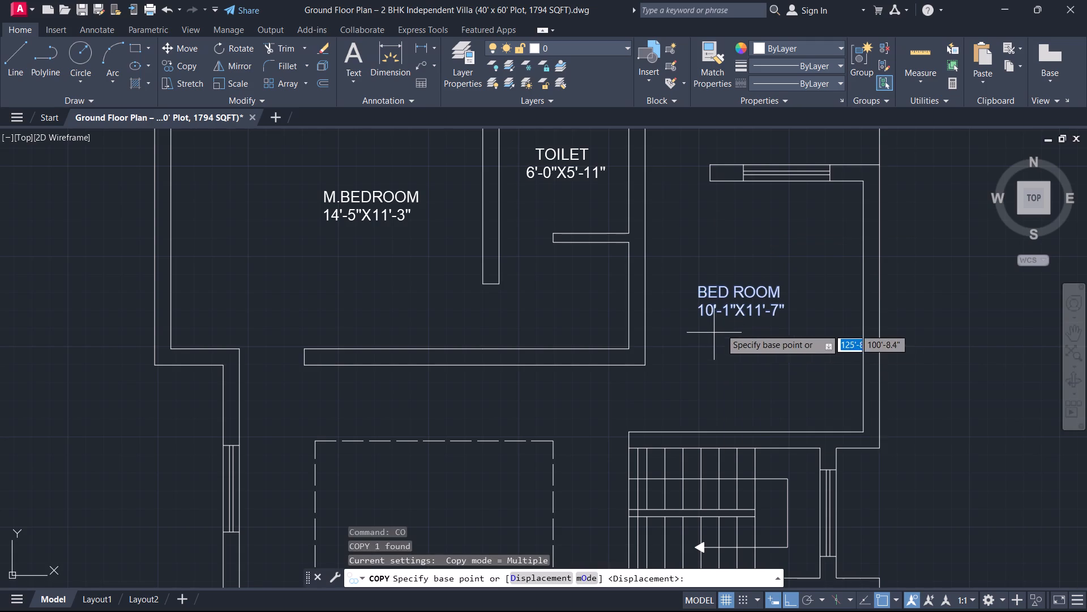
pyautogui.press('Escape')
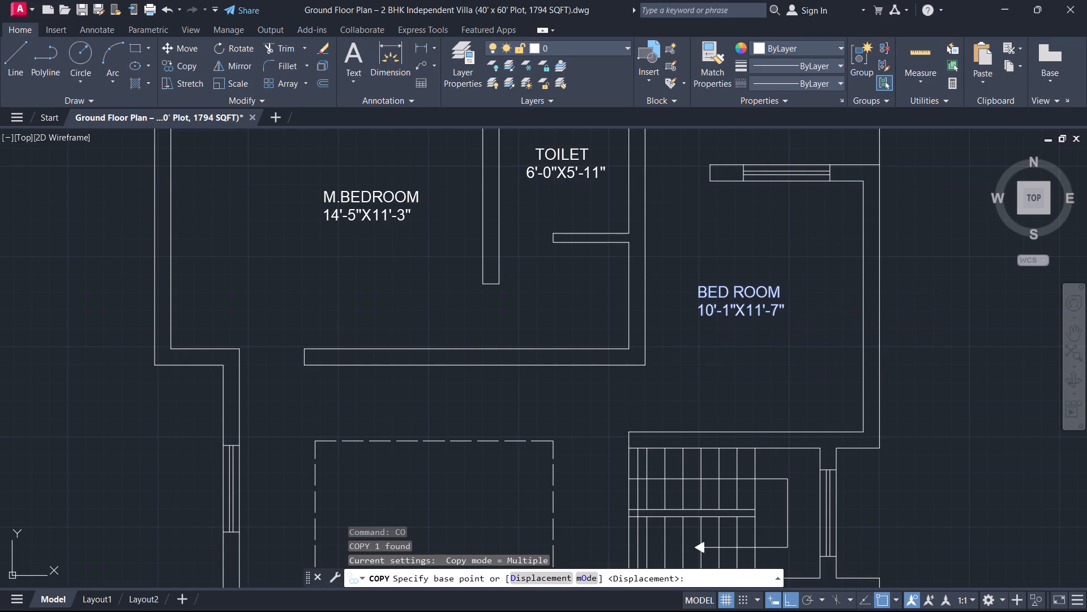
# Place a multiline text box inside the dashed rectangle in the central hall, beside the staircase.
pyautogui.press('t')
pyautogui.press('space')
pyautogui.scroll(-2, 596, 417)
pyautogui.moveTo(575, 424); pyautogui.dragTo(641, 316, button='middle')
pyautogui.scroll(1, 621, 337)
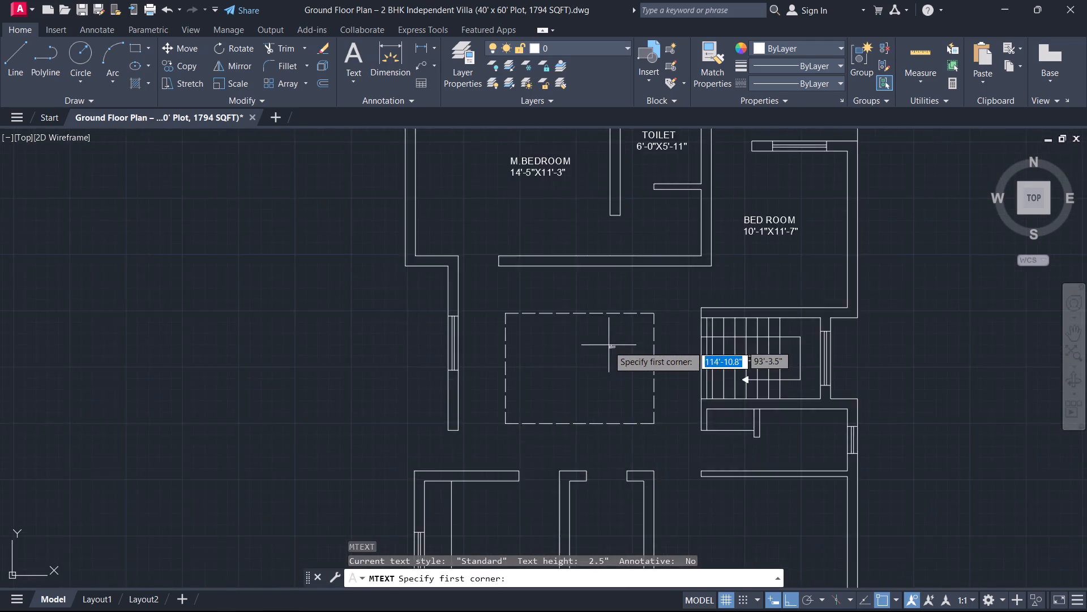
pyautogui.scroll(2, 608, 346)
pyautogui.moveTo(405, 312); pyautogui.dragTo(426, 328)
pyautogui.click(684, 479)
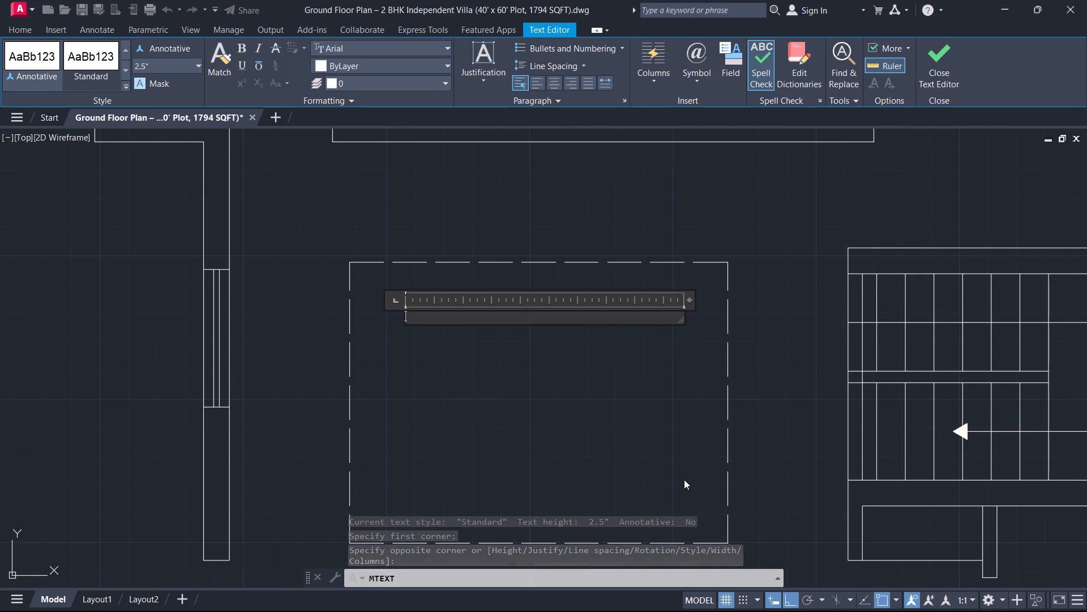
# Enter DINING/LIVING as the first line of the hall label.
pyautogui.write('DINN')
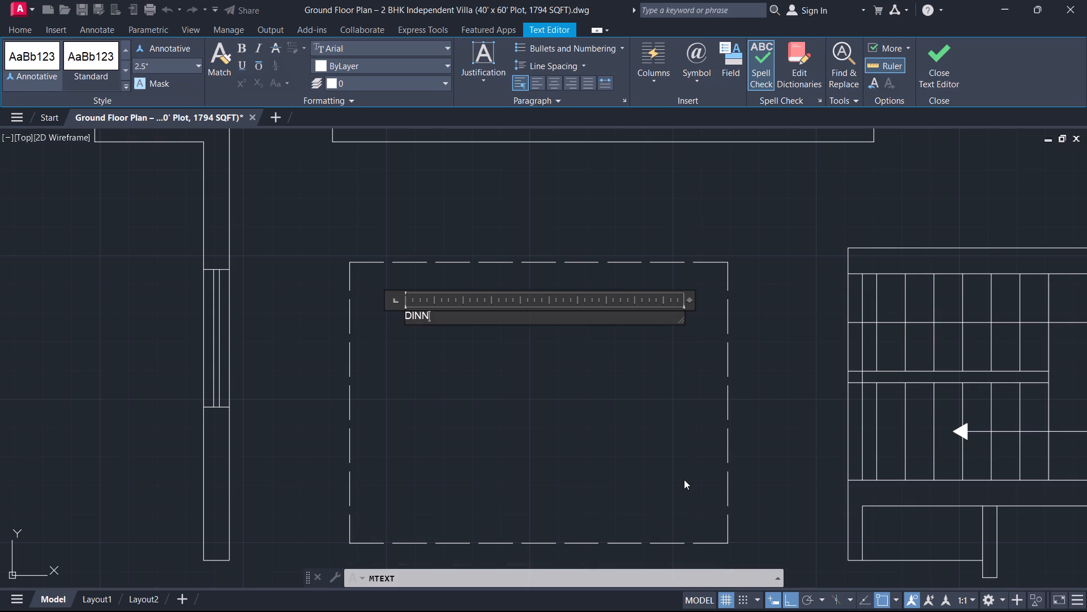
pyautogui.press('BackSpace')
pyautogui.write('ING')
pyautogui.press('/')
pyautogui.write('LIVINN')
pyautogui.press('BackSpace')
pyautogui.press('g')
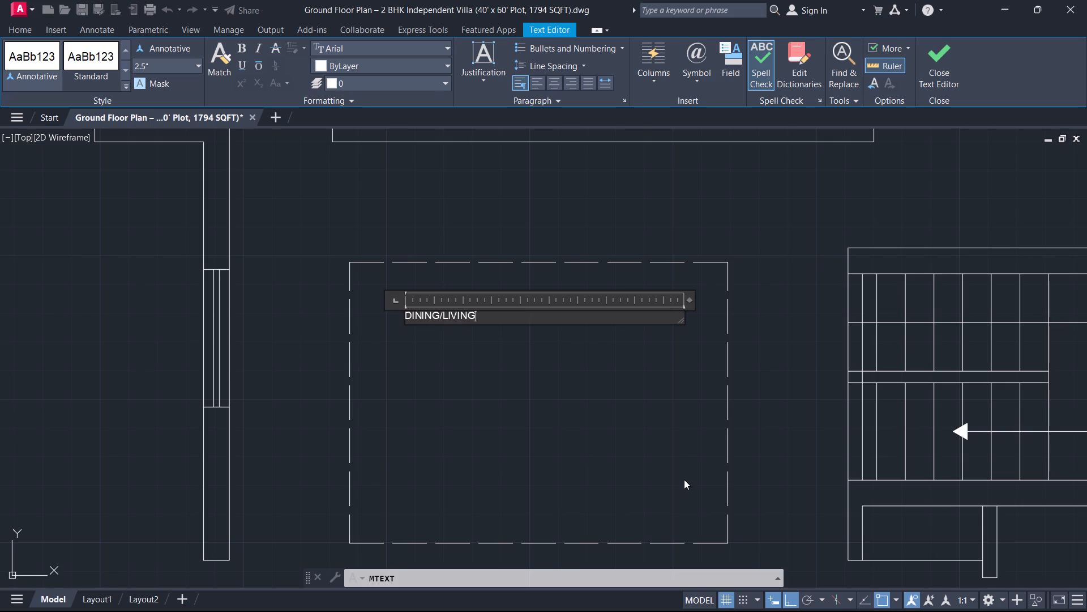
# Add a second line reading DOULBLE HIGHTED under DINING/LIVING.
pyautogui.press('Return')
pyautogui.press('d')
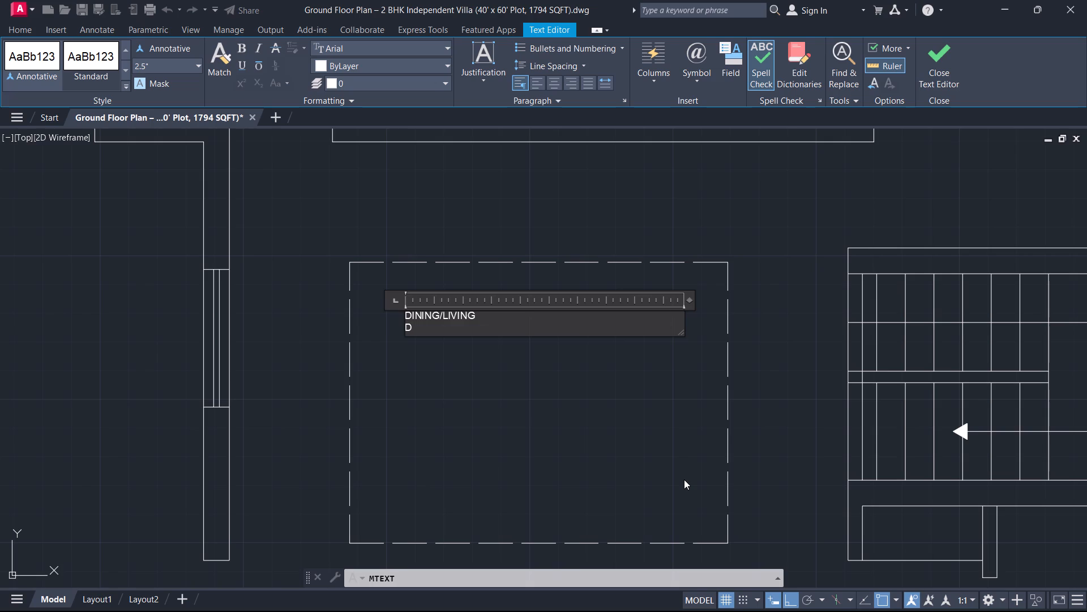
pyautogui.write('OULBLE')
pyautogui.press('space')
pyautogui.write('HIS')
pyautogui.press('BackSpace')
pyautogui.press('g')
pyautogui.write('HTER')
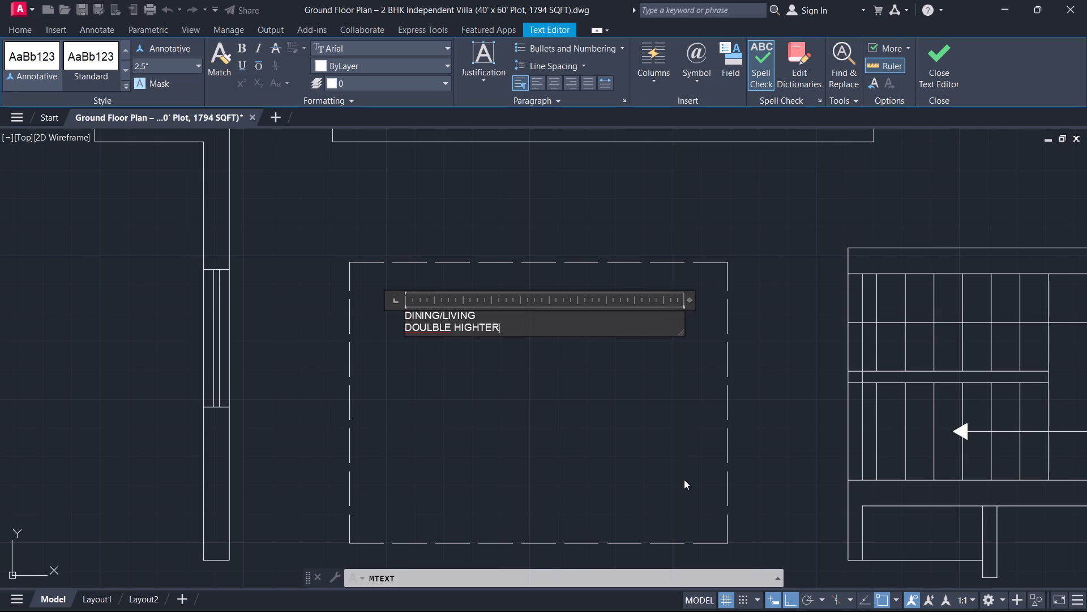
pyautogui.press('BackSpace')
pyautogui.press('d')
# Correct DOULBLE to DOUBLE with the spelling suggestion, and check the suggestions for HIGHTED without applying any.
pyautogui.rightClick(435, 326)
pyautogui.click(503, 135)
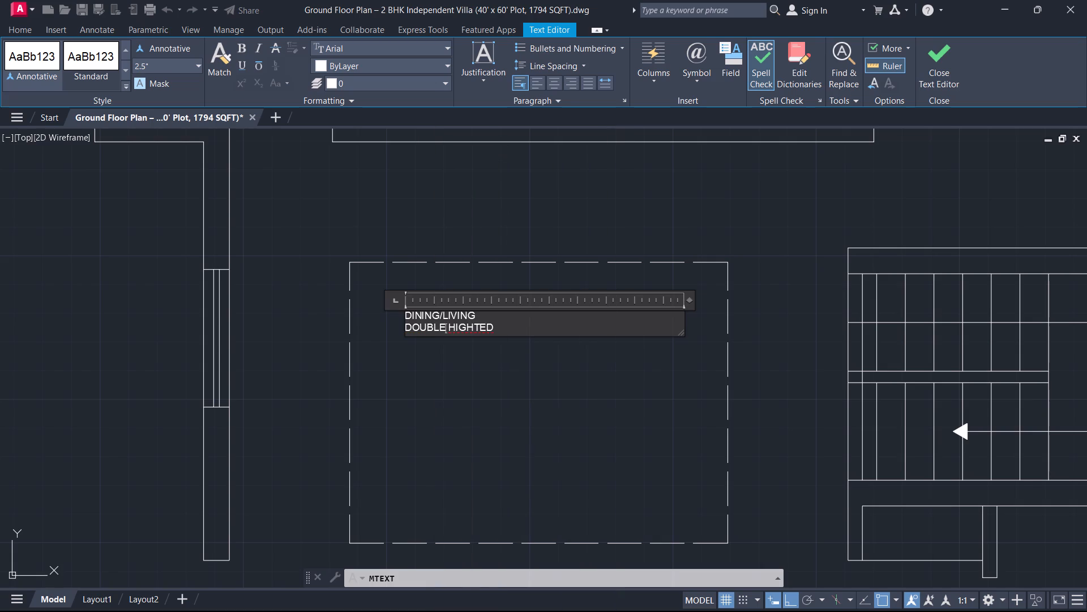
pyautogui.rightClick(482, 330)
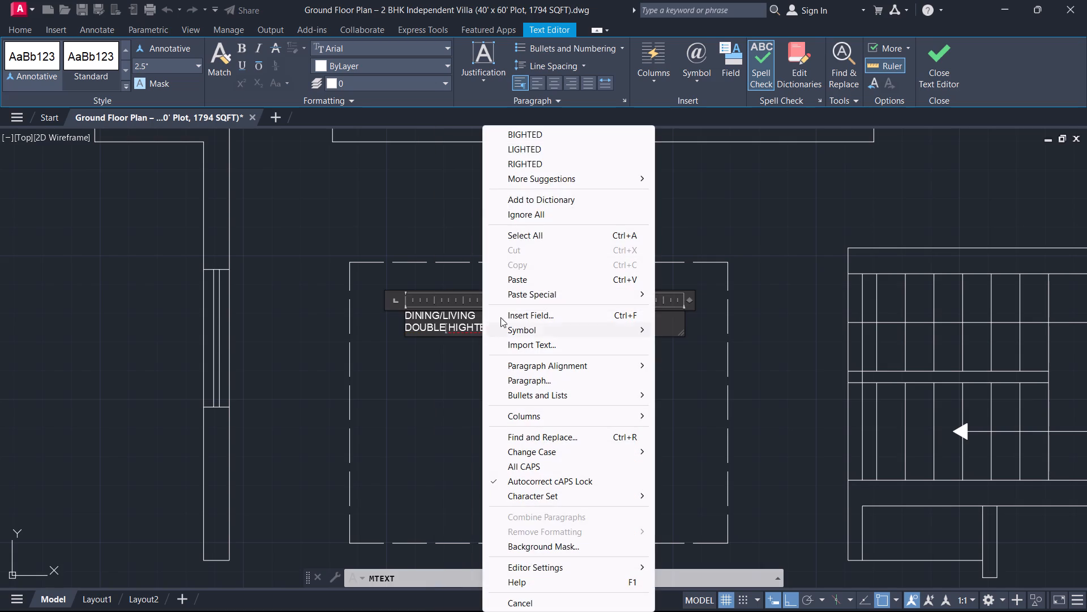
pyautogui.click(452, 321)
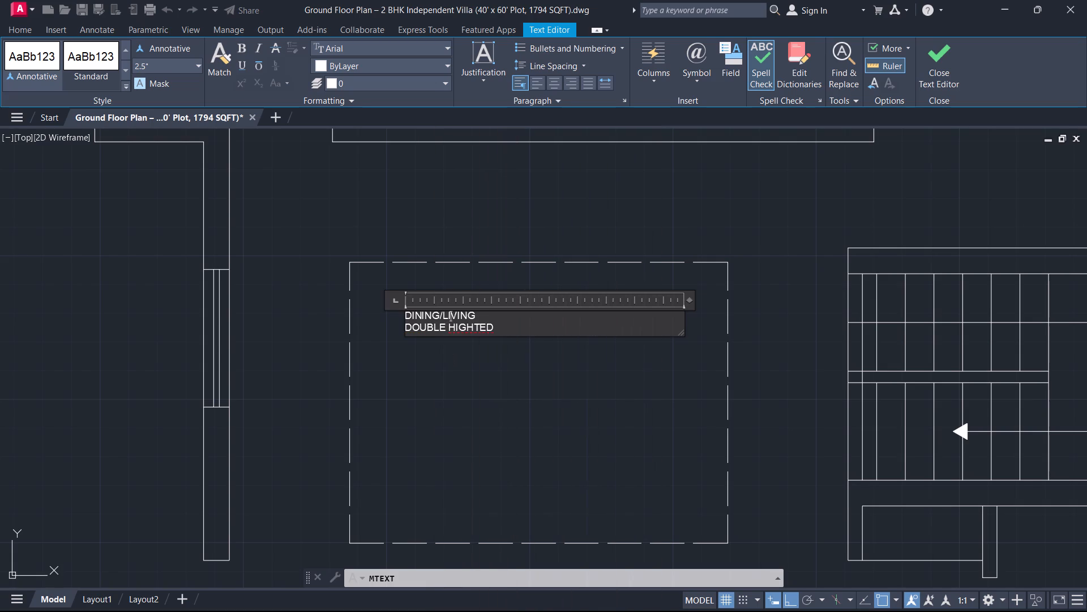
# Add a third line reading 18'-0"X16'-6" under DOUBLE HIGHTED in the hall label.
pyautogui.click(503, 326)
pyautogui.press('Return')
pyautogui.write("18'")
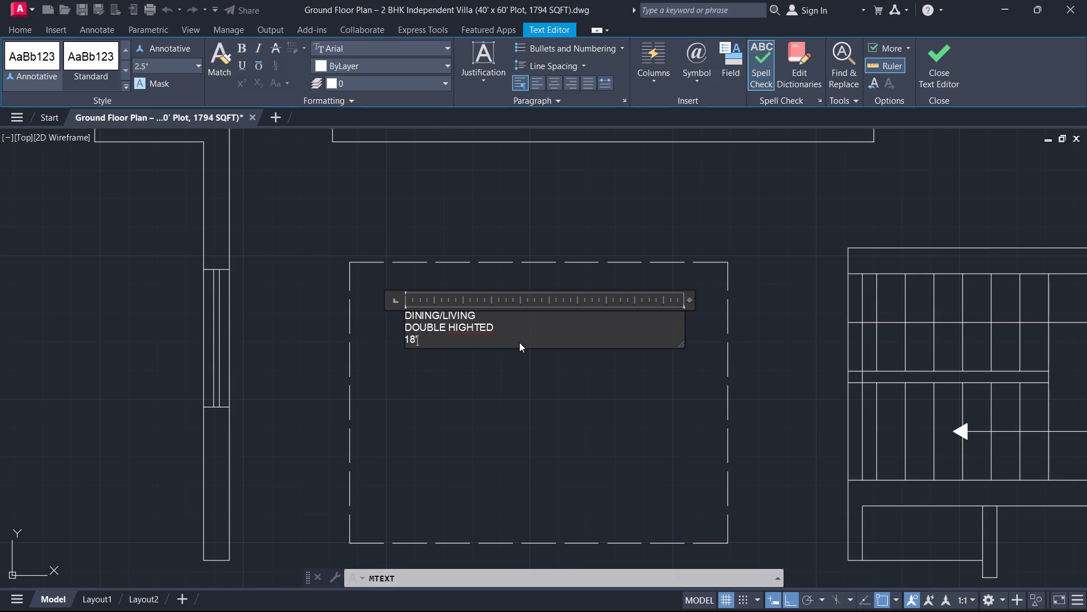
pyautogui.write('-.')
pyautogui.hotkey('shift', '"')
pyautogui.press('BackSpace')
pyautogui.press('BackSpace')
pyautogui.press('0')
pyautogui.hotkey('shift', '"')
pyautogui.press('x')
pyautogui.write('15')
pyautogui.press('BackSpace')
pyautogui.write("6'")
pyautogui.press('-')
pyautogui.press('6')
pyautogui.hotkey('shift', '"')
# Set the text height of all three lines of the hall label to 6".
pyautogui.click(406, 345)
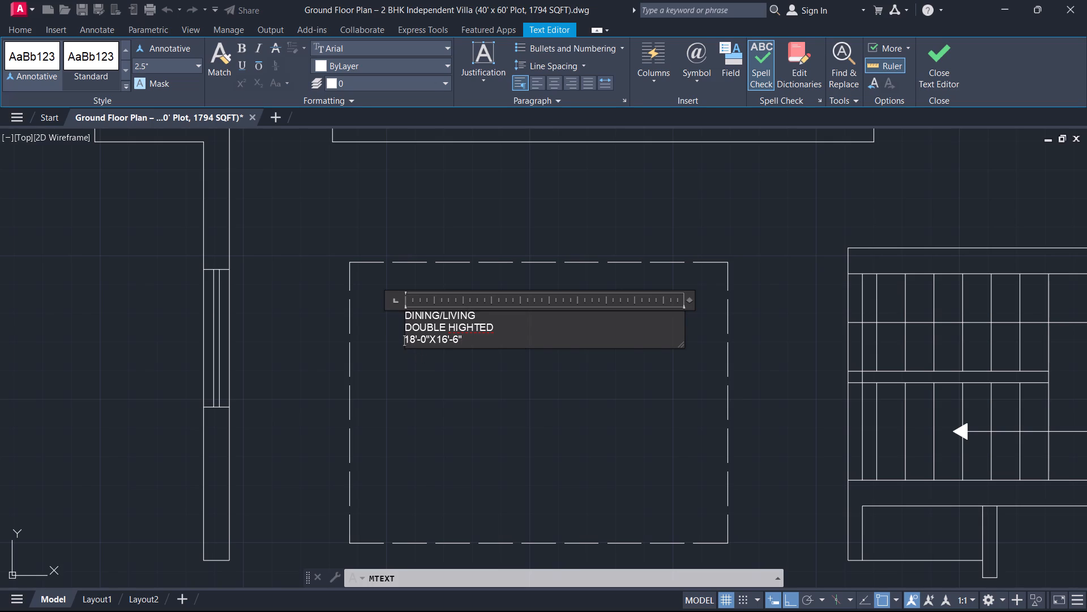
pyautogui.click(409, 320)
pyautogui.moveTo(473, 344); pyautogui.dragTo(379, 321)
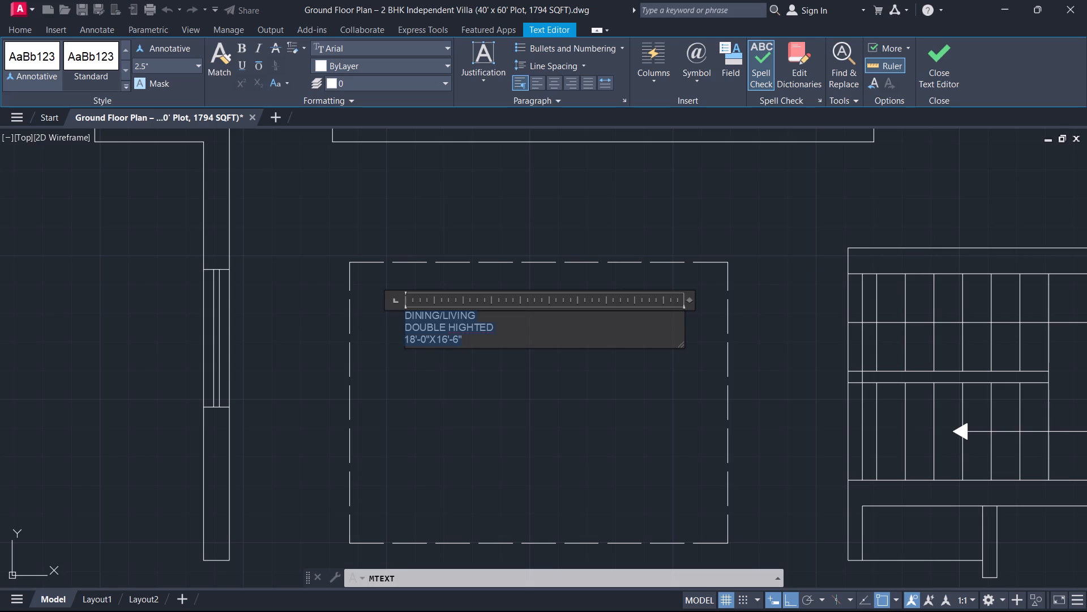
pyautogui.moveTo(379, 321); pyautogui.dragTo(370, 310)
pyautogui.click(170, 65)
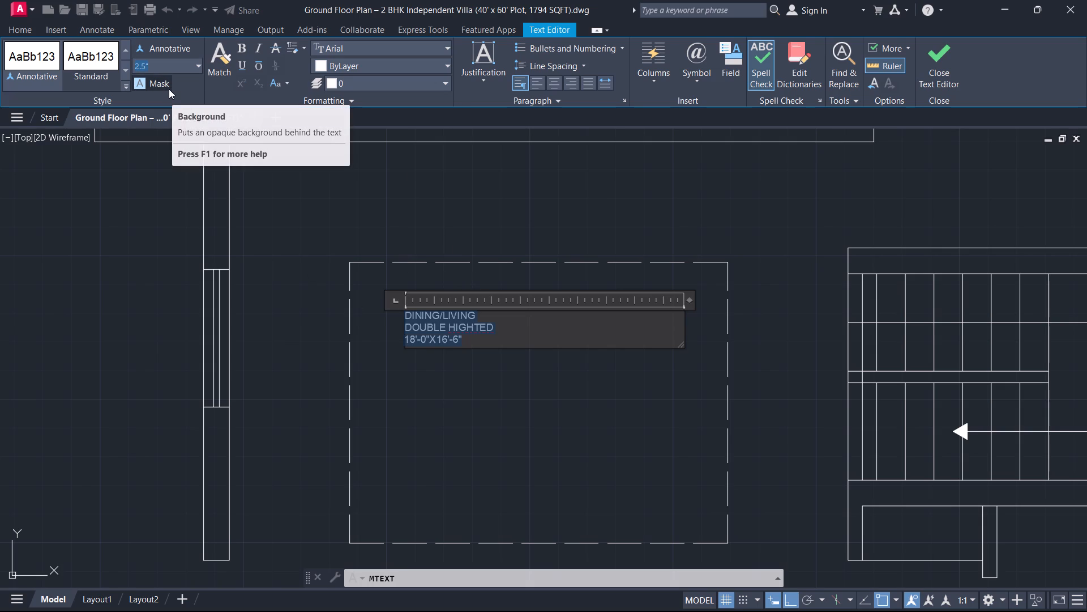
pyautogui.press('6')
pyautogui.press('Return')
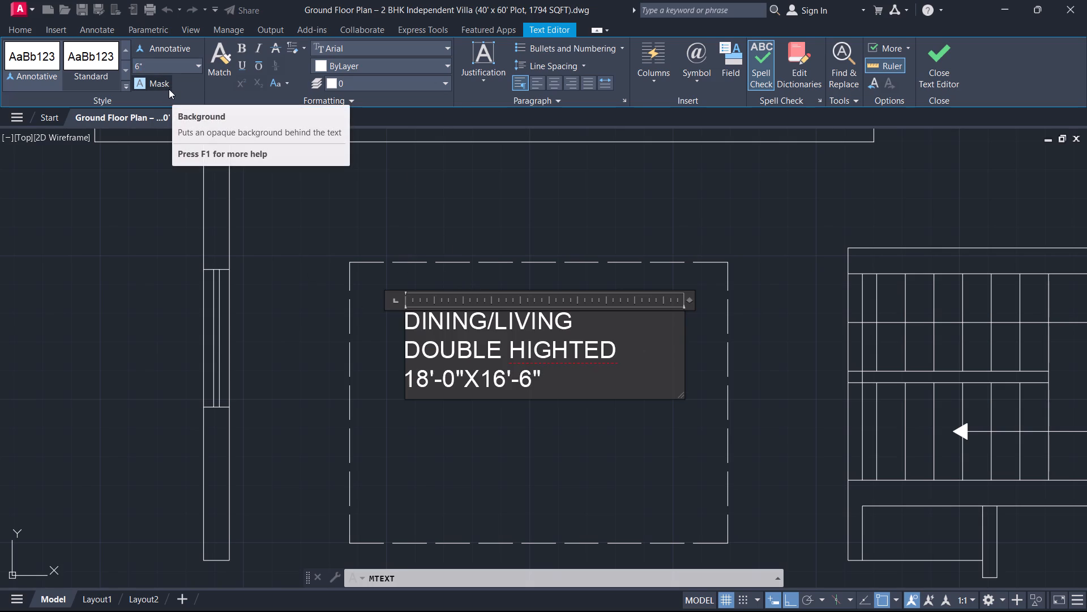
# Indent DINING/LIVING by two spaces and the dimension line by three to centre them around DOUBLE HIGHTED, and finish the text.
pyautogui.click(406, 325)
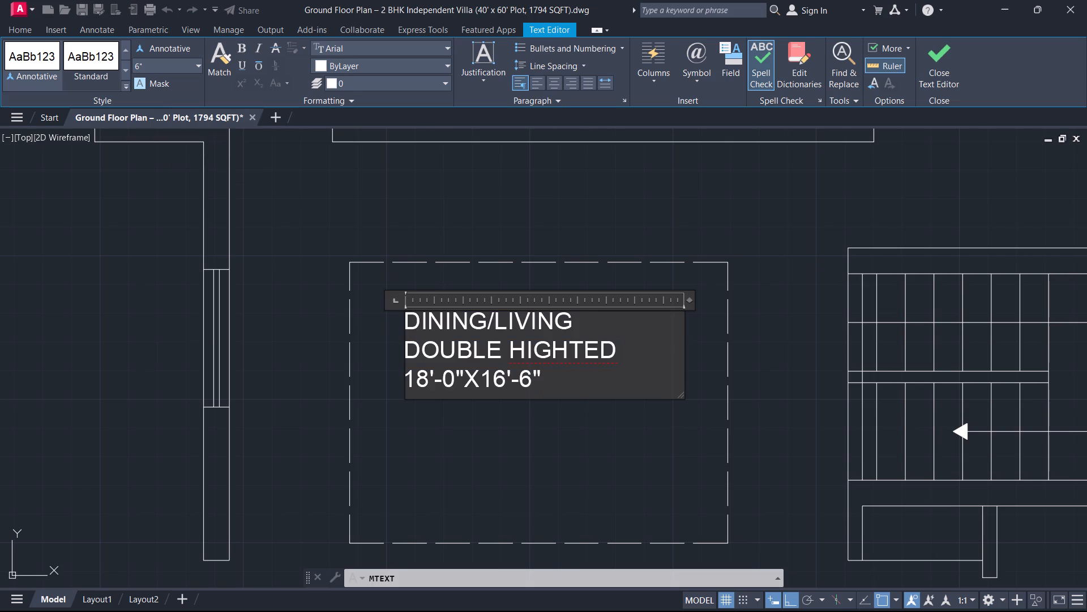
pyautogui.press('space')
pyautogui.press('Right')
pyautogui.press('Right')
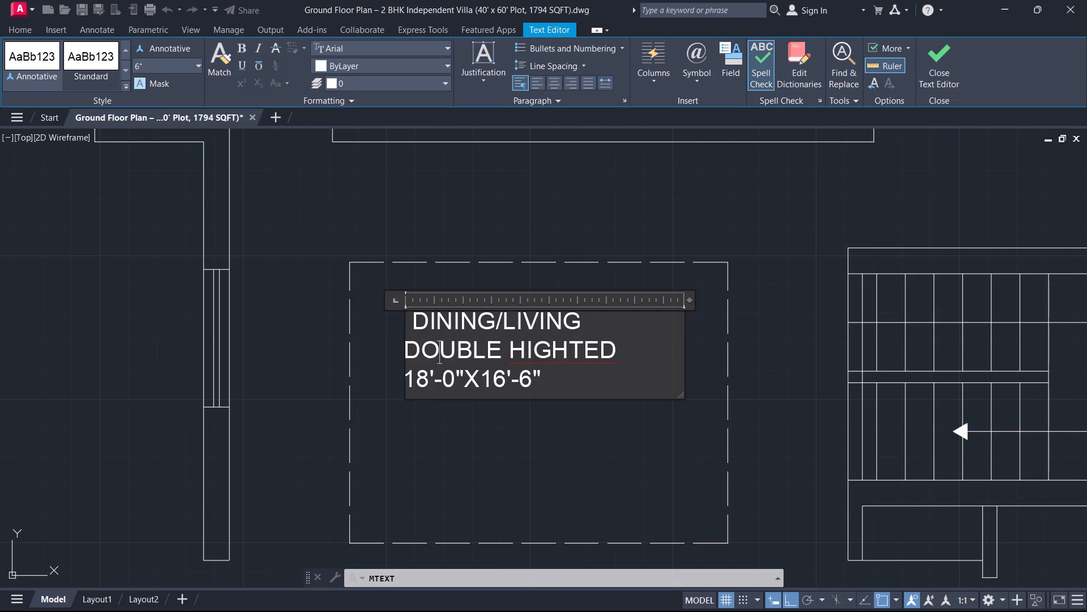
pyautogui.press('Down')
pyautogui.press('Left')
pyautogui.press('Down')
pyautogui.press('Left')
pyautogui.press('space')
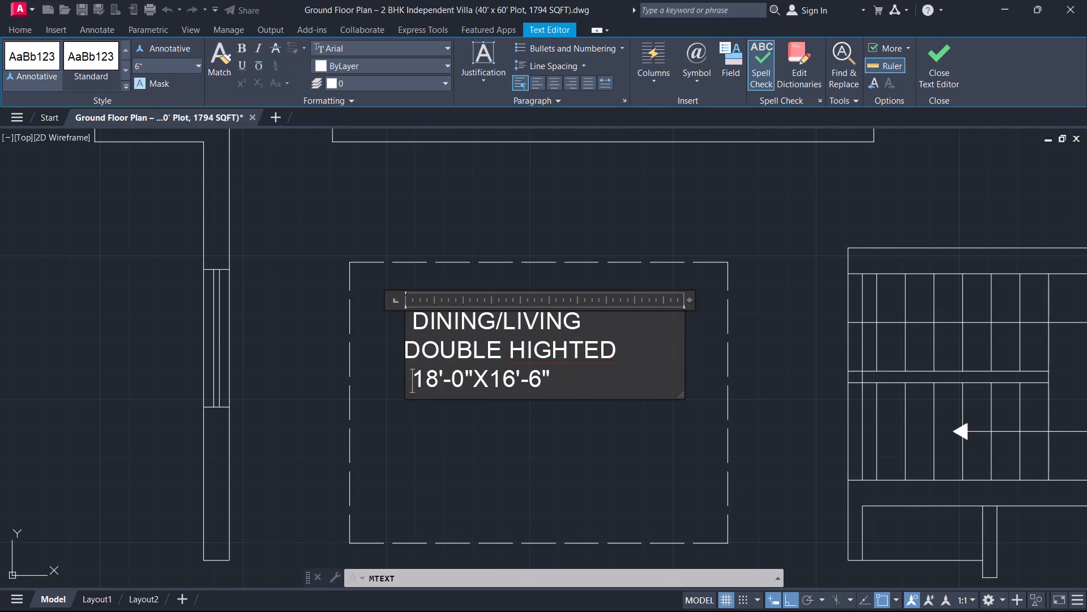
pyautogui.press('space')
pyautogui.press('Up')
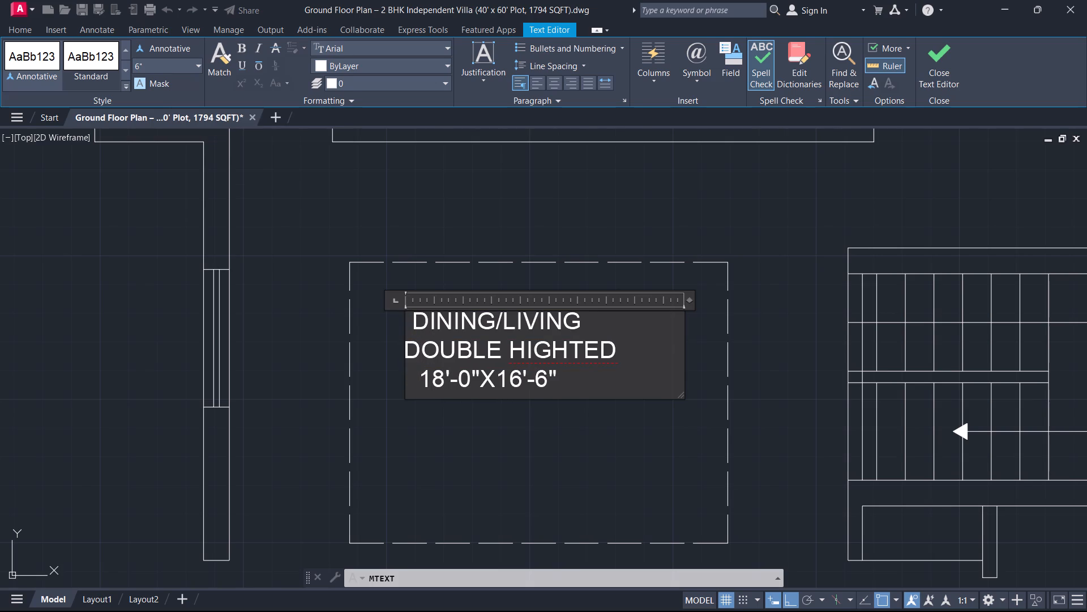
pyautogui.press('Left')
pyautogui.press('Up')
pyautogui.press('Up')
pyautogui.press('space')
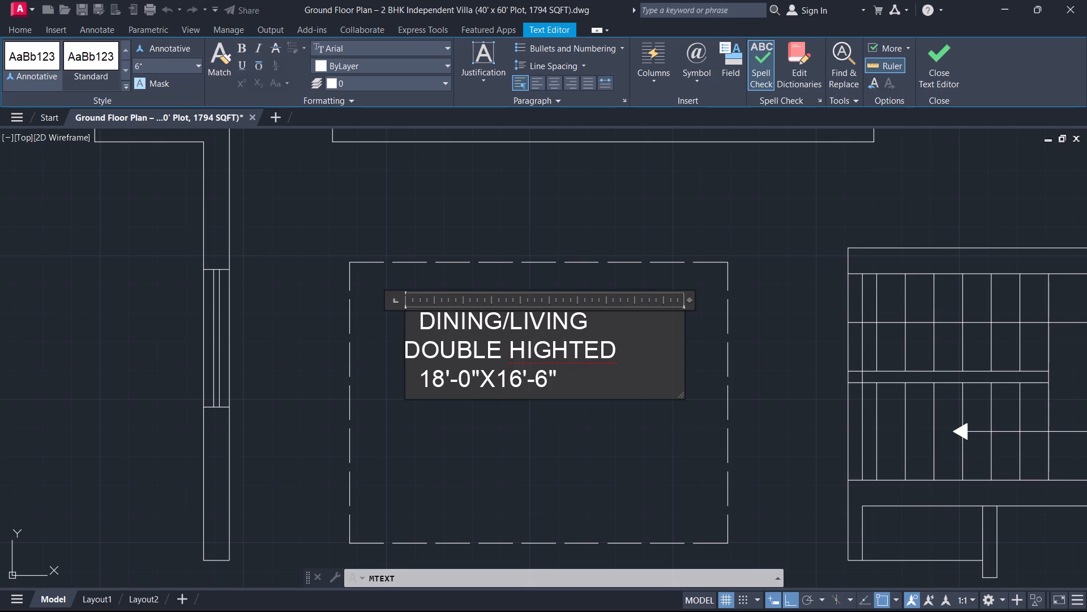
pyautogui.press('Down')
pyautogui.press('Down')
pyautogui.press('space')
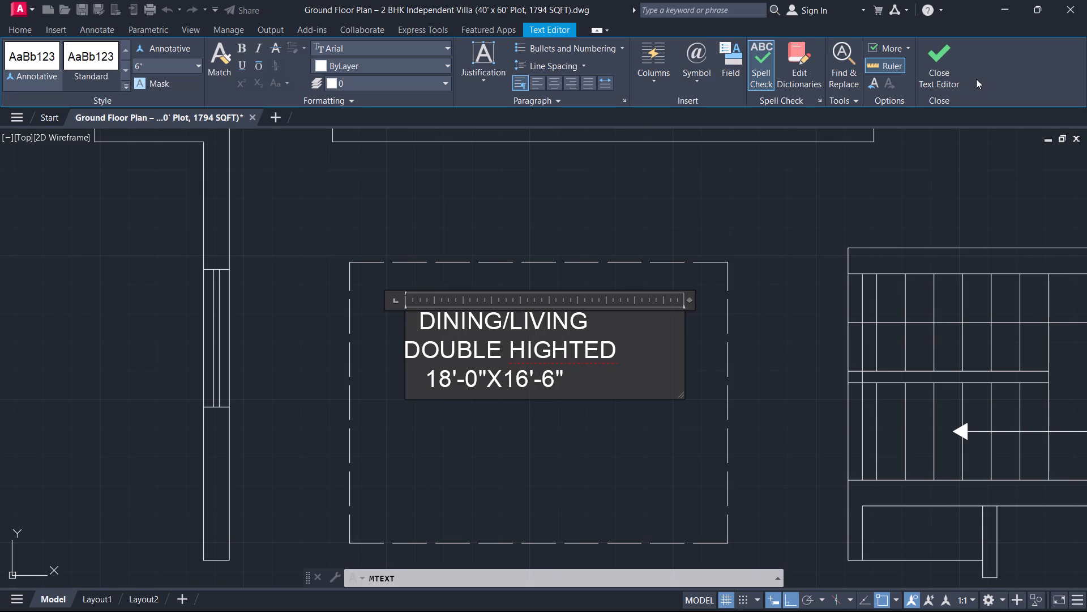
pyautogui.click(945, 89)
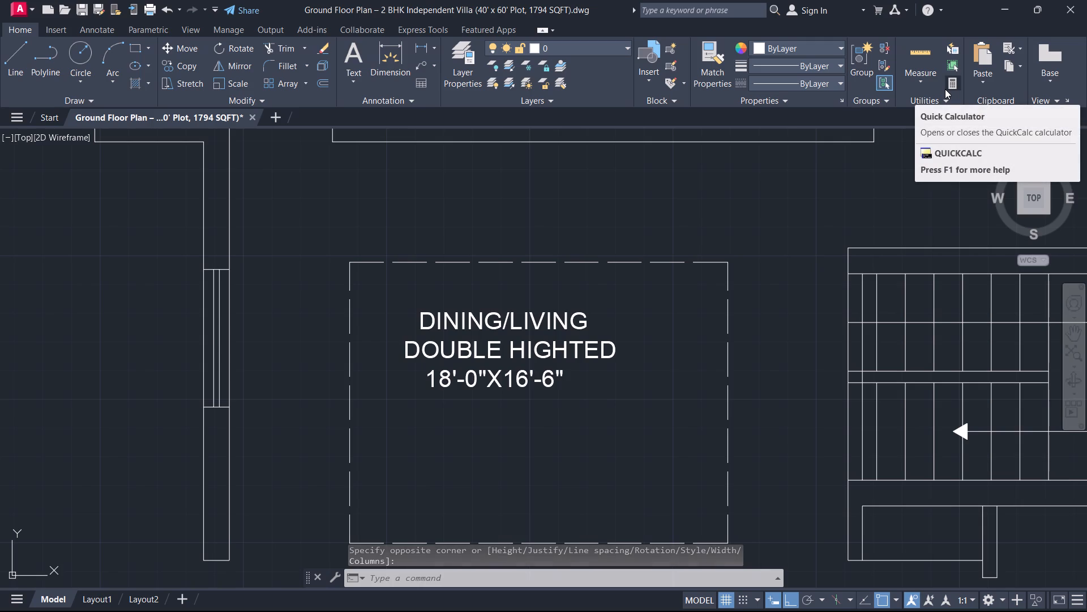
# Move the DINING/LIVING label diagonally about 1'-6" toward the middle of the dashed rectangle, with ortho and object snap off.
pyautogui.scroll(-1, 721, 5)
pyautogui.moveTo(592, 372); pyautogui.dragTo(682, 270, button='middle')
pyautogui.moveTo(673, 315); pyautogui.dragTo(626, 240)
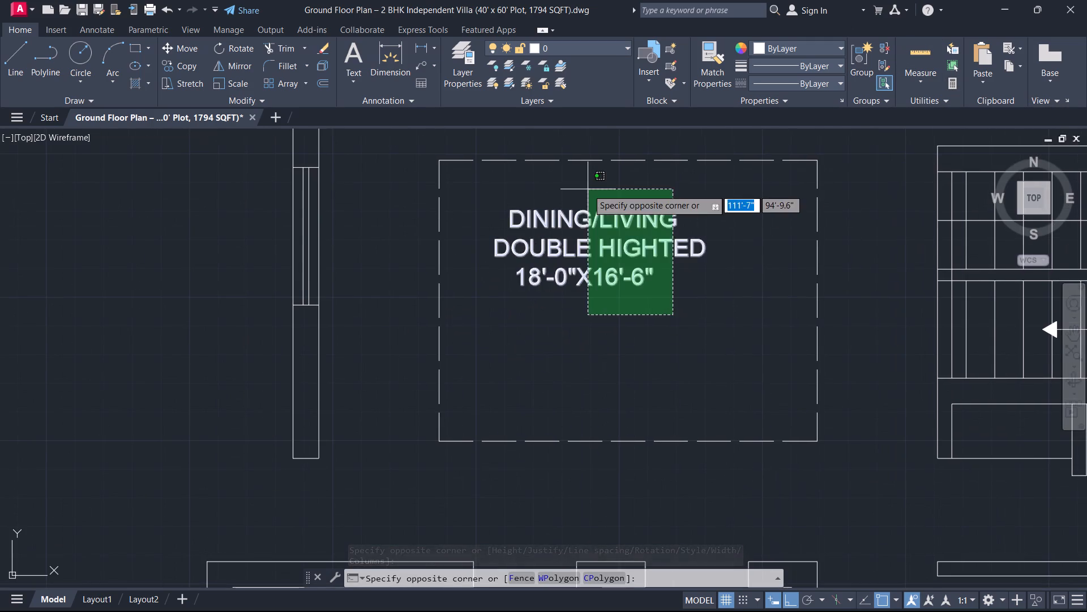
pyautogui.click(590, 230)
pyautogui.write('M')
pyautogui.press('space')
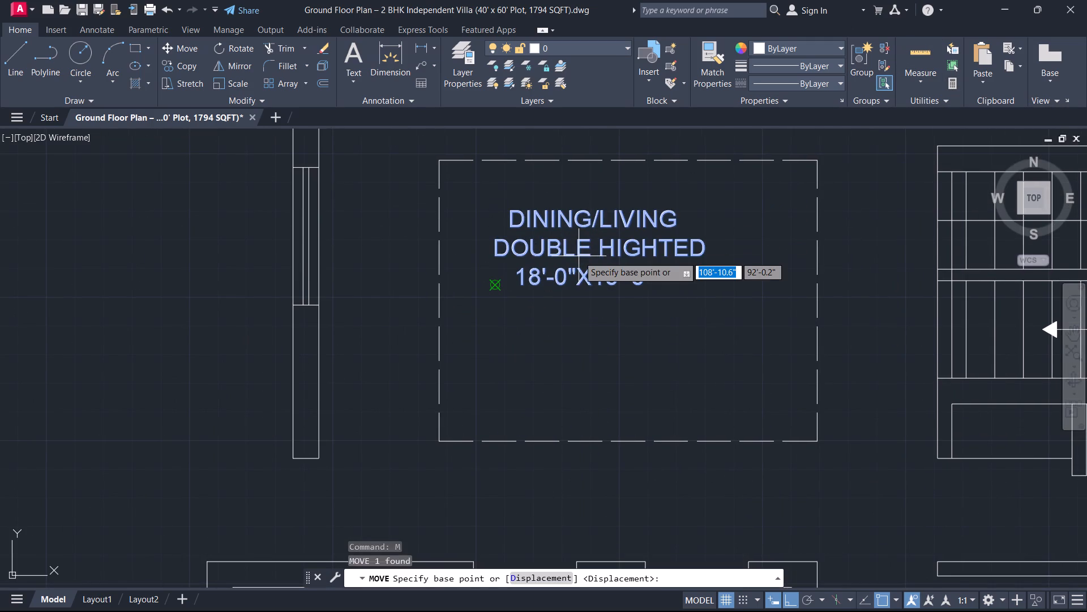
pyautogui.click(576, 258)
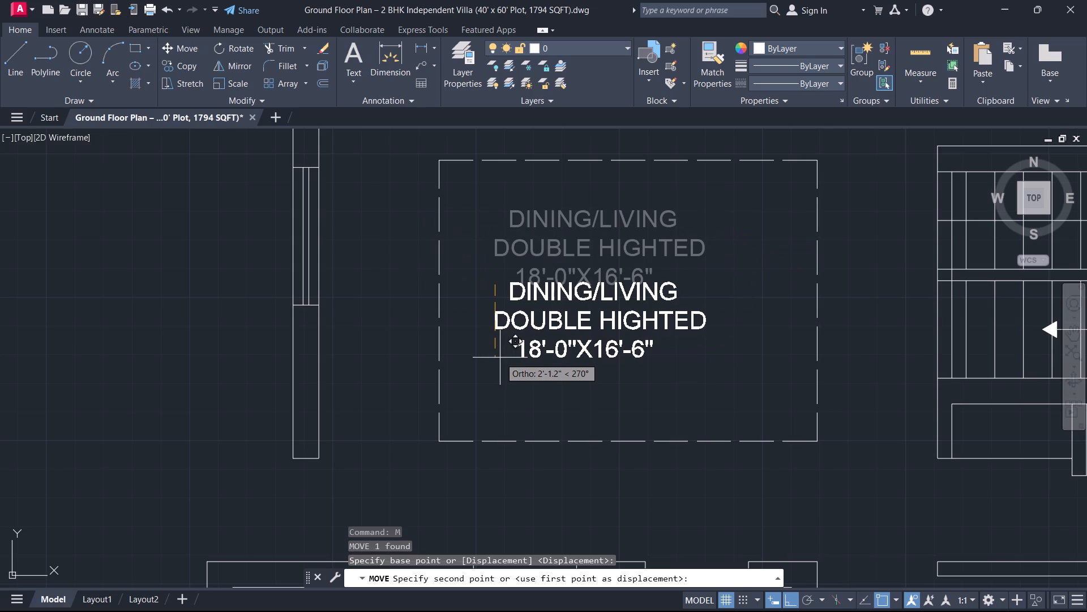
pyautogui.press('F8')
pyautogui.press('F3')
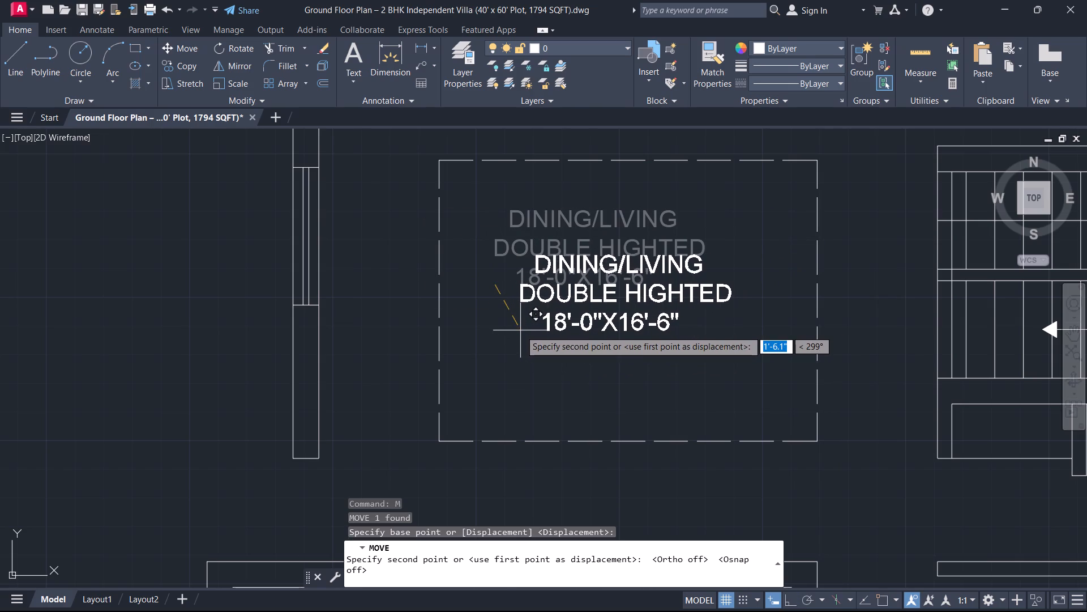
pyautogui.click(520, 330)
# Place a multiline text box in the small room below the dining/living hall and enter POOJA as its first line.
pyautogui.scroll(-2, 556, 347)
pyautogui.scroll(-1, 615, 367)
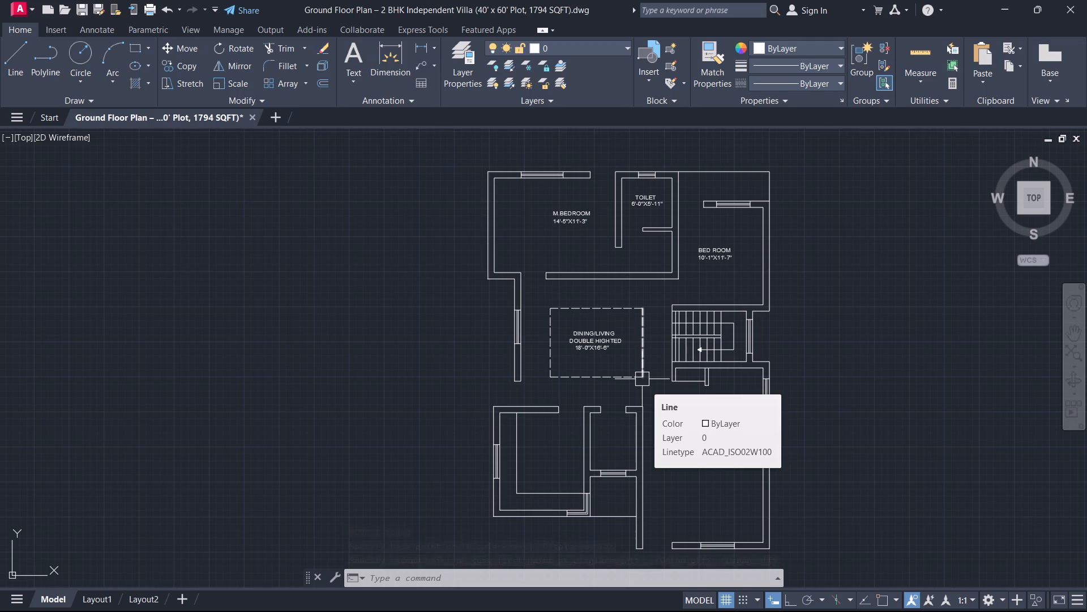
pyautogui.write('T')
pyautogui.press('space')
pyautogui.scroll(2, 532, 455)
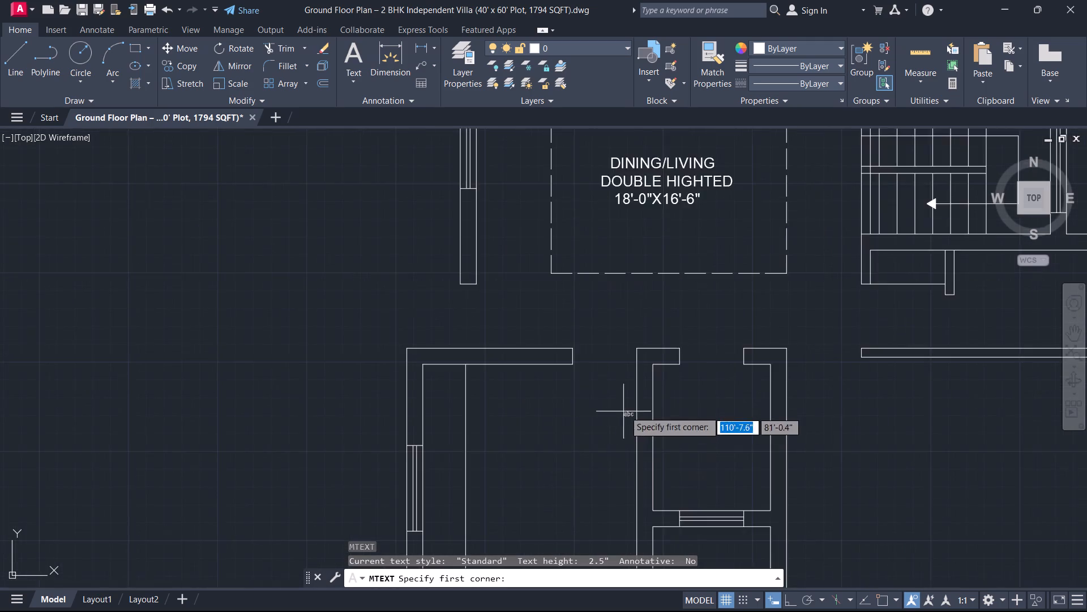
pyautogui.scroll(1, 624, 411)
pyautogui.moveTo(665, 406); pyautogui.dragTo(671, 411)
pyautogui.click(771, 449)
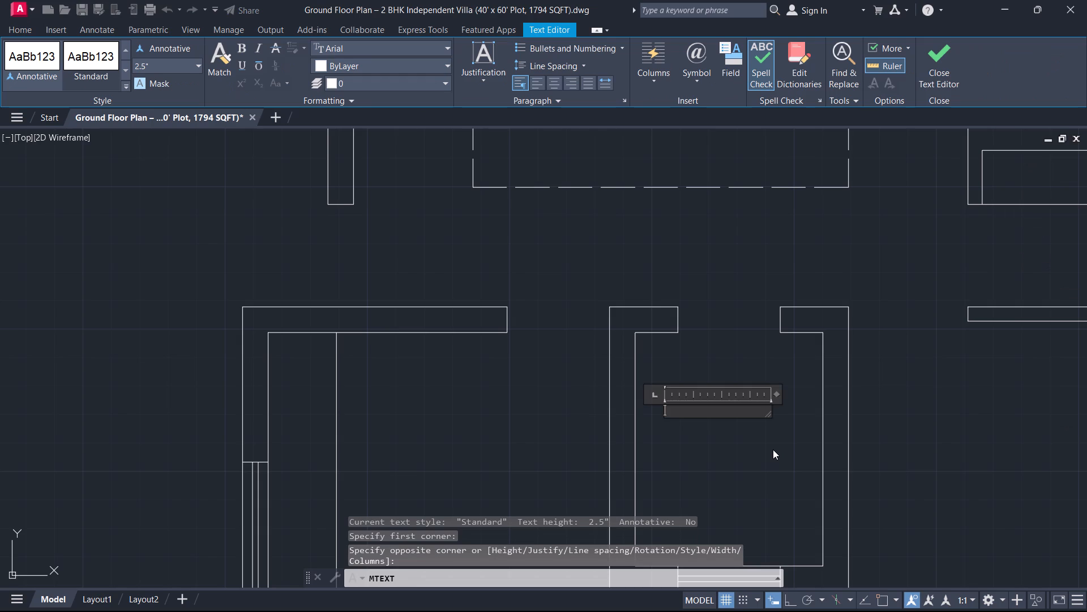
pyautogui.write('POOJ')
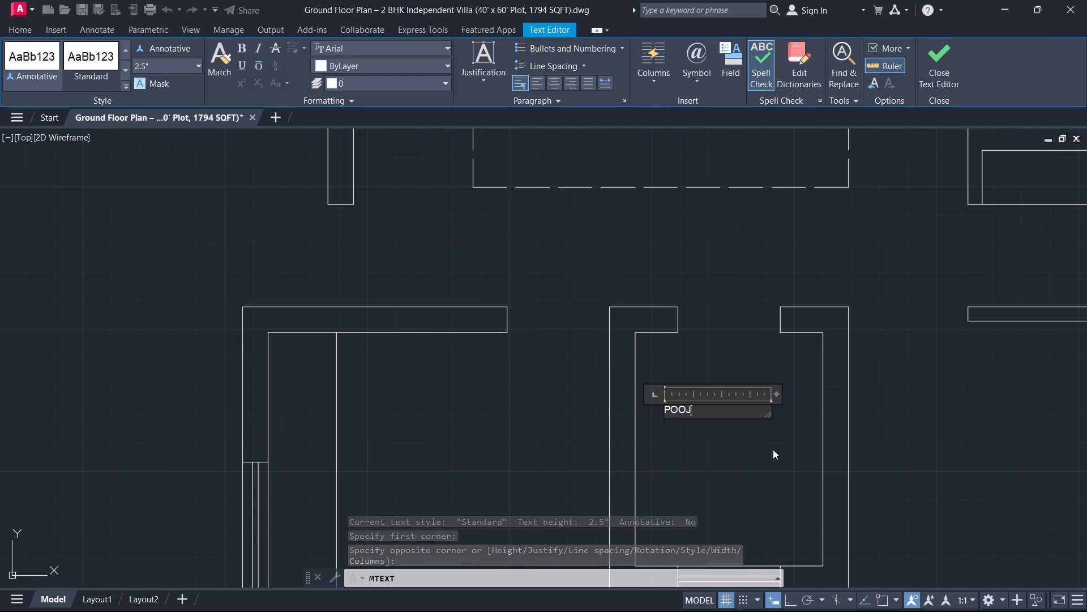
pyautogui.press('a')
# Add the dimension line 5'-6"X6'-10" beneath POOJA in the open text box.
pyautogui.press('Return')
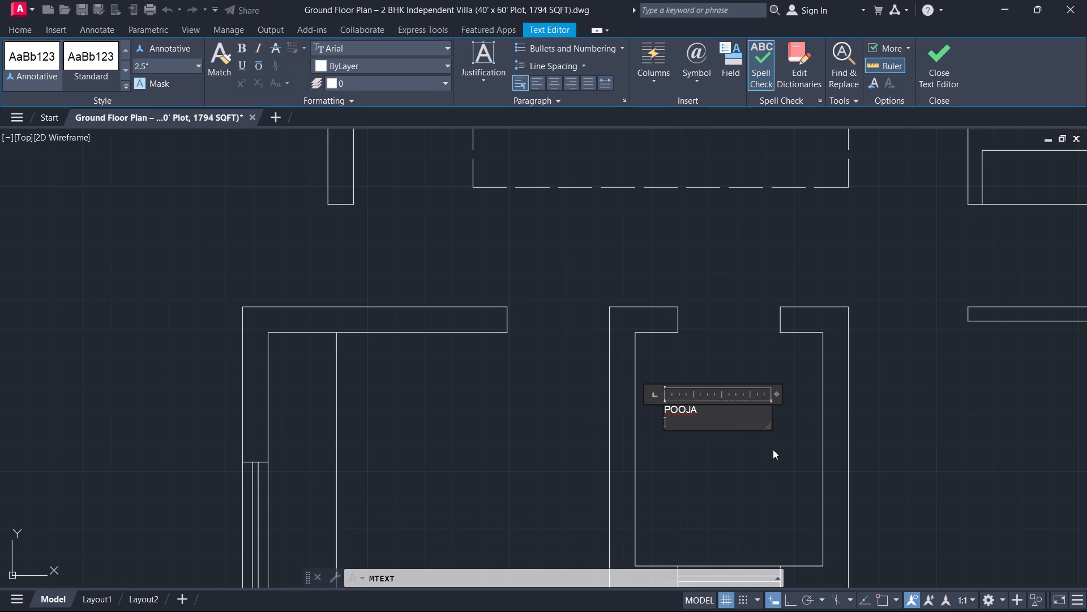
pyautogui.write("5'6")
pyautogui.press('BackSpace')
pyautogui.write('-6"')
pyautogui.press('x')
pyautogui.write("6'")
pyautogui.press('-')
pyautogui.write('10')
pyautogui.hotkey('shift', '"')
# Indent the POOJA line by two spaces above its dimension line.
pyautogui.scroll(1, 701, 414)
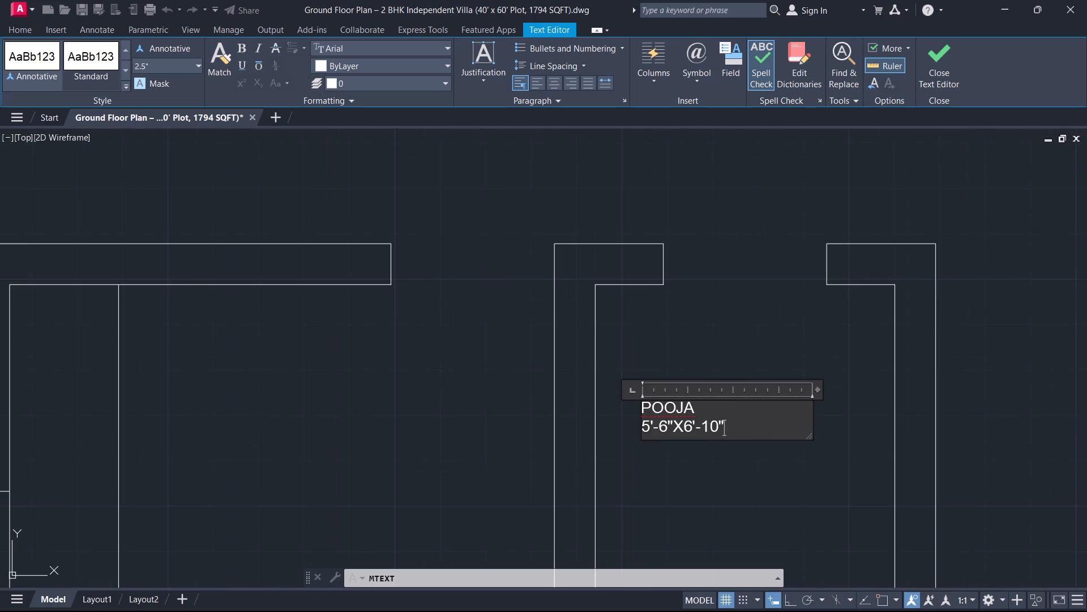
pyautogui.click(643, 414)
pyautogui.press('space')
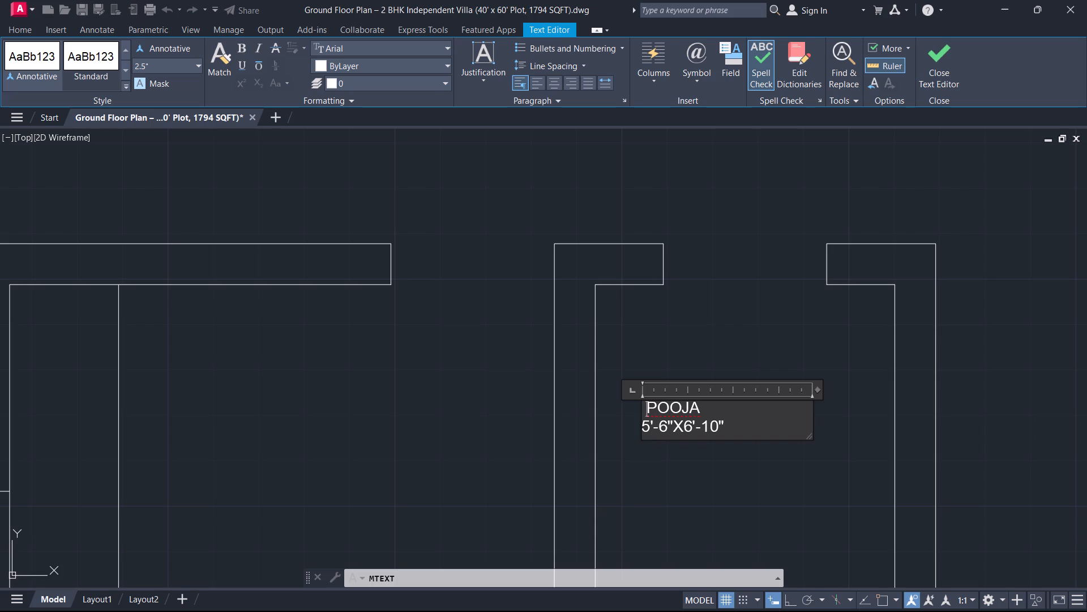
pyautogui.press('space')
# Set the text height of both lines of the POOJA label to 6".
pyautogui.hotkey('shift', 'Down')
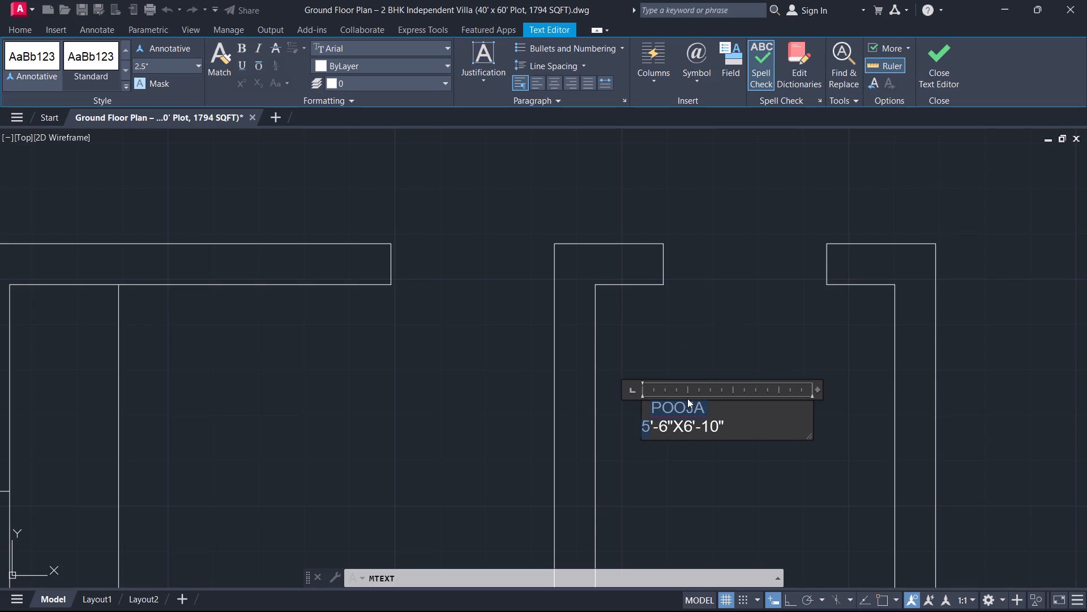
pyautogui.hotkey('shift', 'Right')
pyautogui.hotkey('shift', 'Right')
pyautogui.hotkey('shift', 'Right')
pyautogui.hotkey('shift', 'Right')
pyautogui.hotkey('shift', 'Right')
pyautogui.hotkey('shift', 'Right')
pyautogui.hotkey('shift', 'Right')
pyautogui.hotkey('shift', 'Right')
pyautogui.hotkey('shift', 'Right')
pyautogui.hotkey('shift', 'Right')
pyautogui.hotkey('shift', 'Right')
pyautogui.hotkey('shift', 'Right')
pyautogui.hotkey('shift', 'Right')
pyautogui.hotkey('shift', 'Right')
pyautogui.hotkey('shift', 'Right')
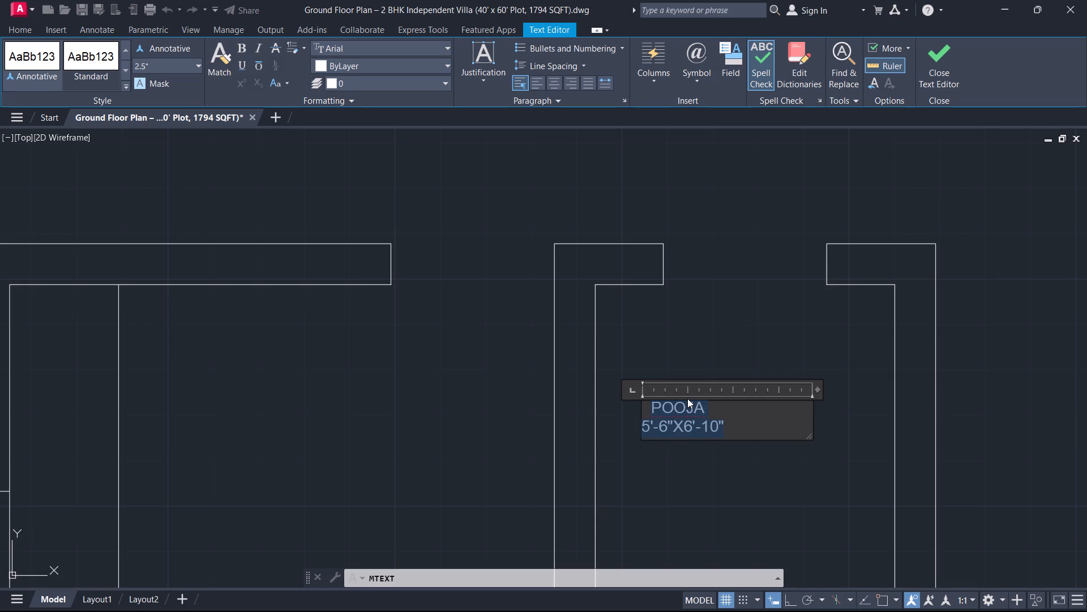
pyautogui.click(153, 70)
pyautogui.press('6')
pyautogui.press('Return')
# Indent POOJA by one more space to centre it over the dimensions, and finish the text.
pyautogui.scroll(1, 152, 67)
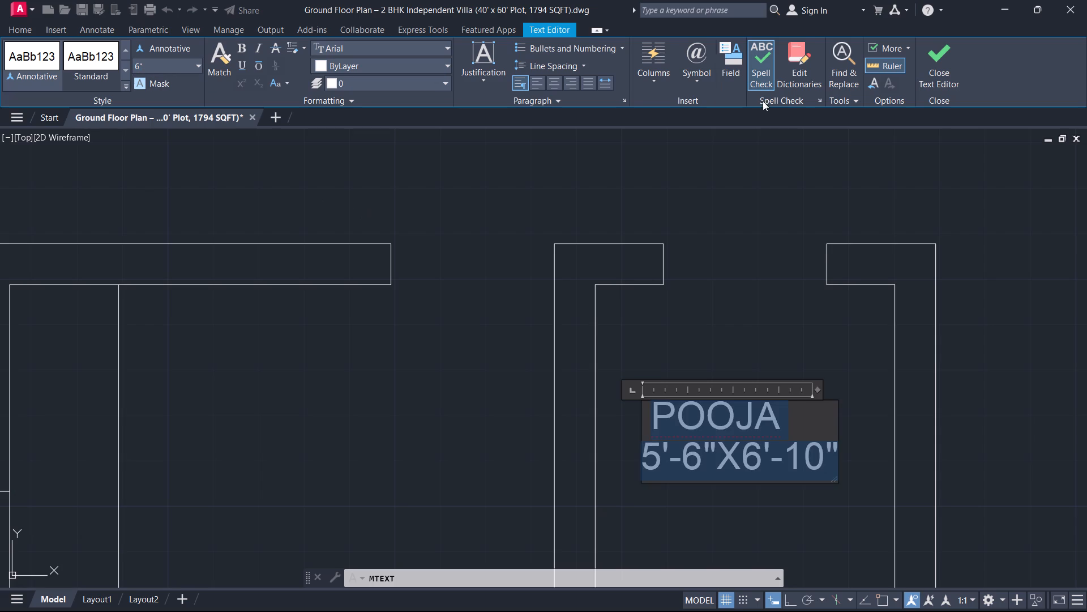
pyautogui.click(652, 422)
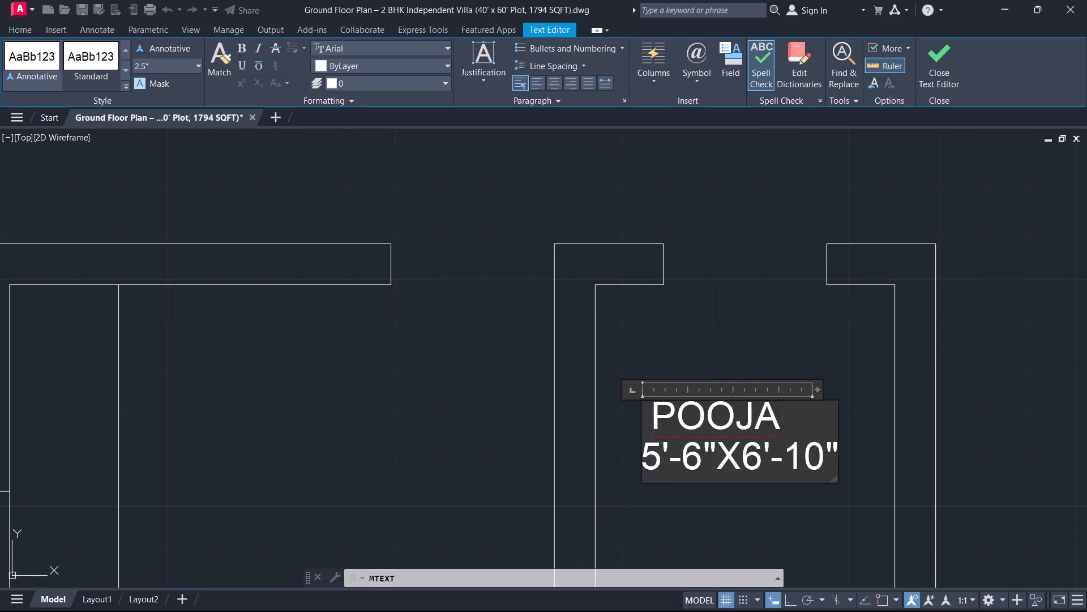
pyautogui.press('space')
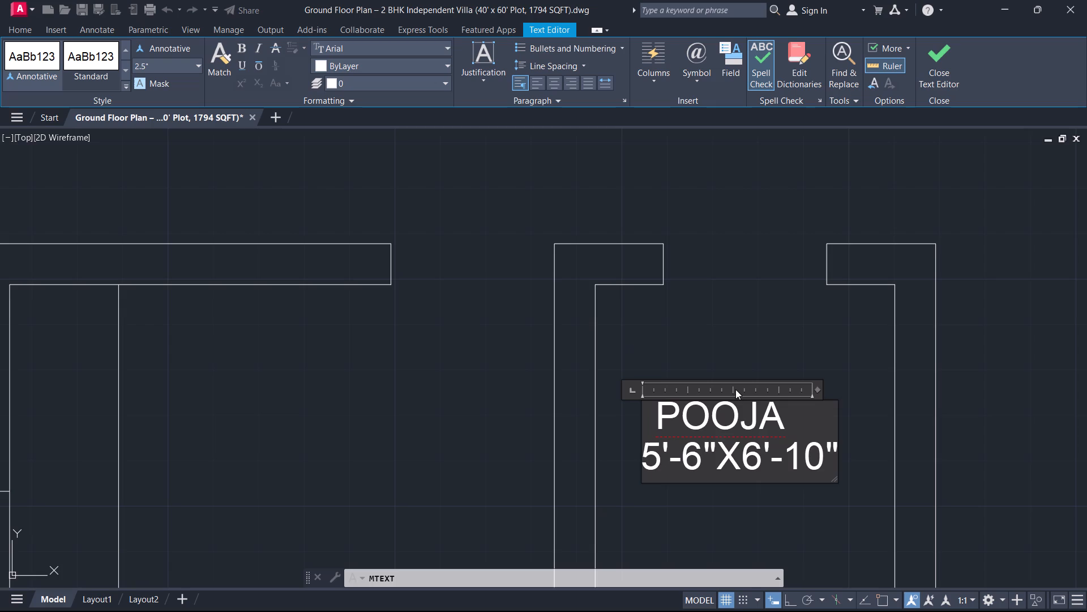
pyautogui.click(947, 78)
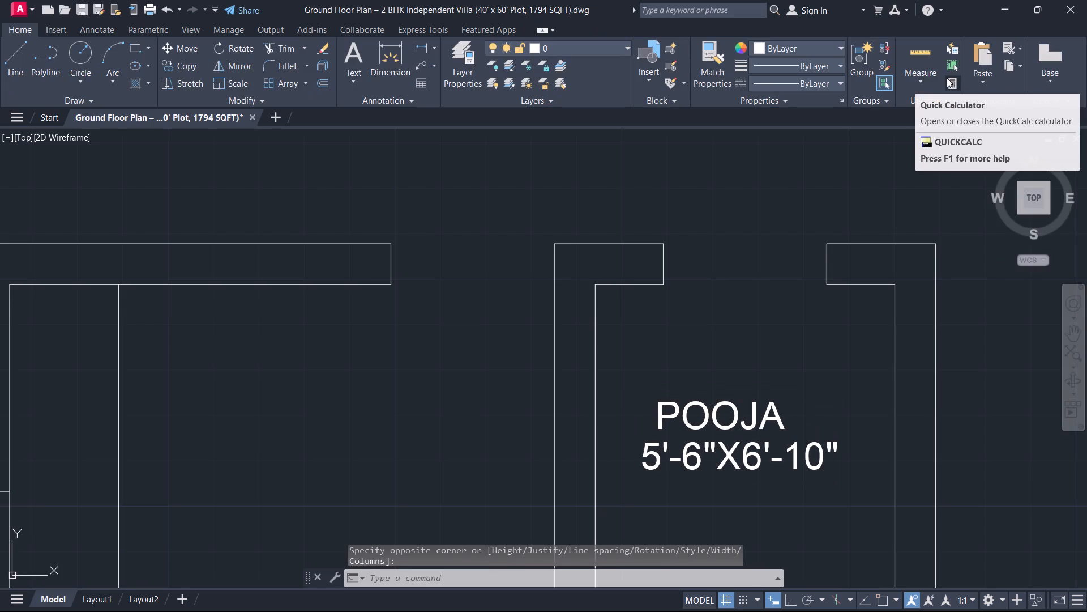
# Copy the DINING/LIVING label about 14' down into the middle of the room beside the pooja room, and end the copy.
pyautogui.scroll(-7, 941, 80)
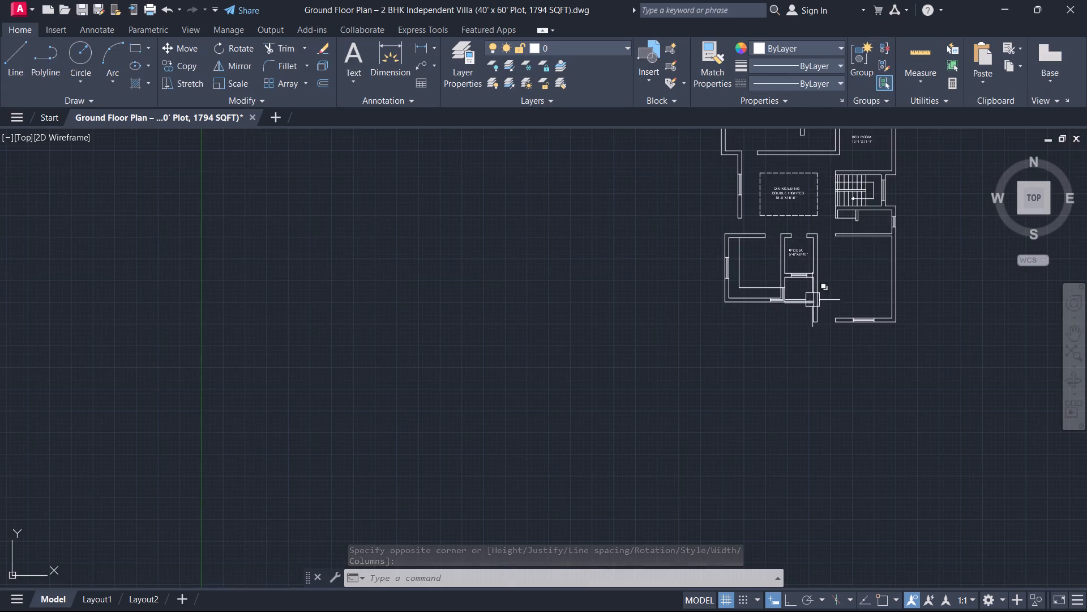
pyautogui.scroll(1, 813, 300)
pyautogui.moveTo(813, 300); pyautogui.dragTo(761, 433, button='middle')
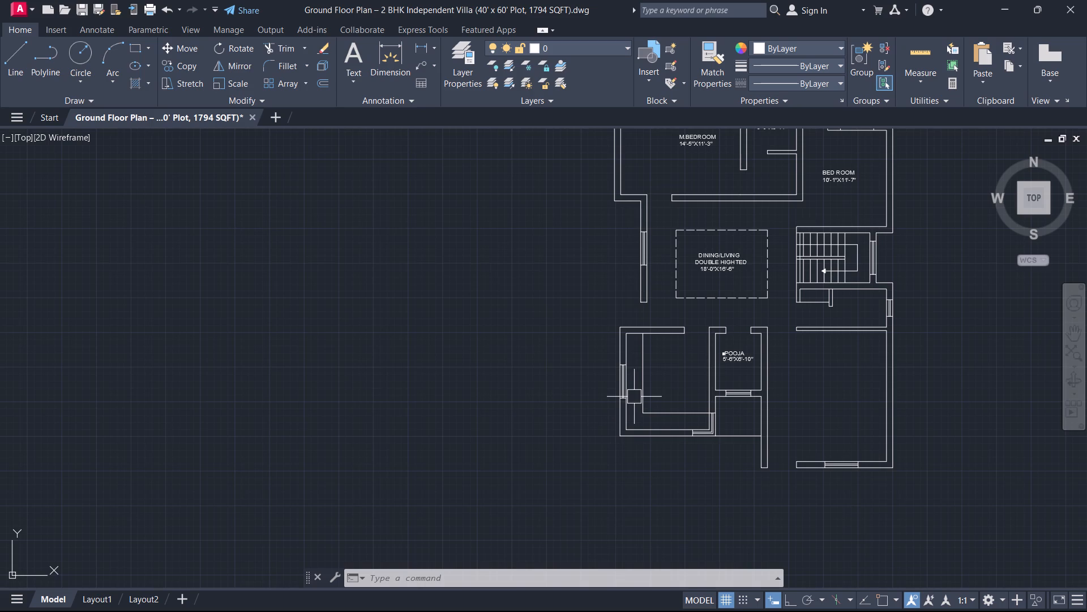
pyautogui.scroll(2, 733, 275)
pyautogui.moveTo(724, 274); pyautogui.dragTo(719, 273)
pyautogui.click(696, 241)
pyautogui.write('CO')
pyautogui.press('space')
pyautogui.click(696, 241)
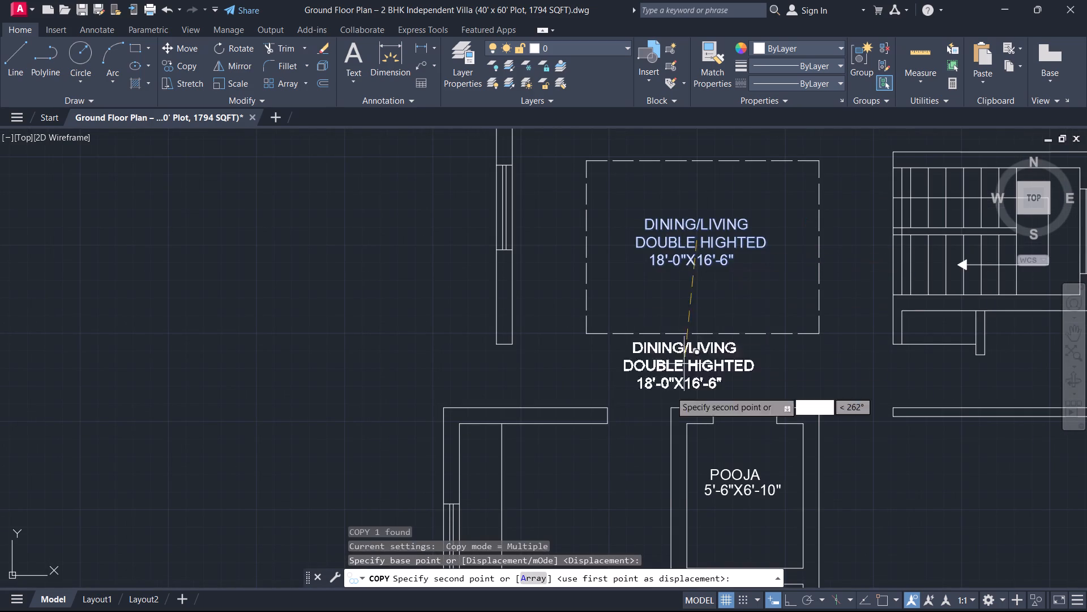
pyautogui.moveTo(568, 483); pyautogui.dragTo(605, 347, button='middle')
pyautogui.click(620, 382)
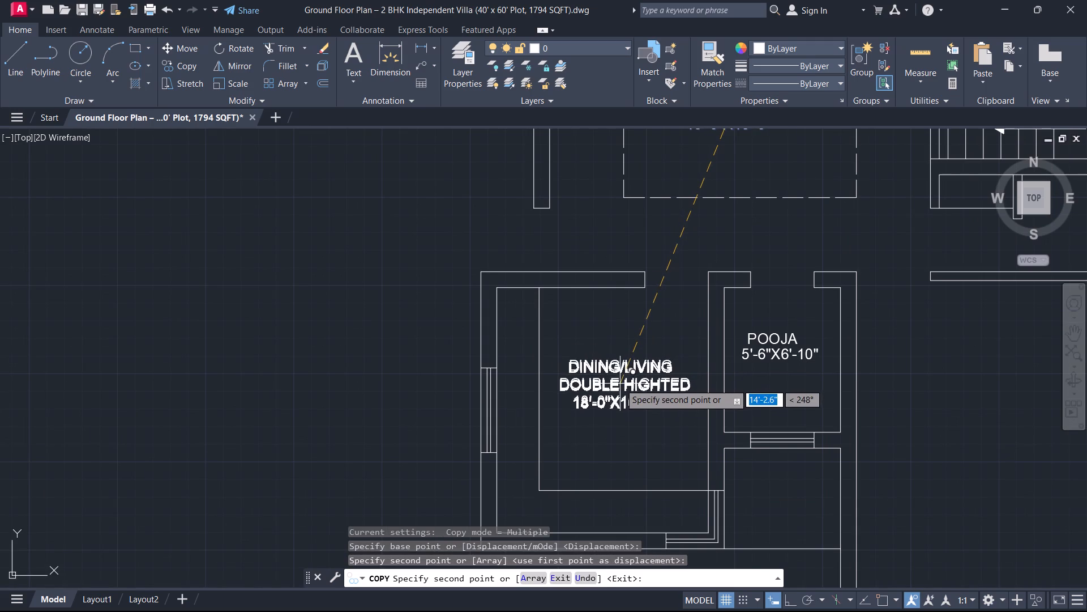
pyautogui.rightClick(667, 299)
pyautogui.click(707, 324)
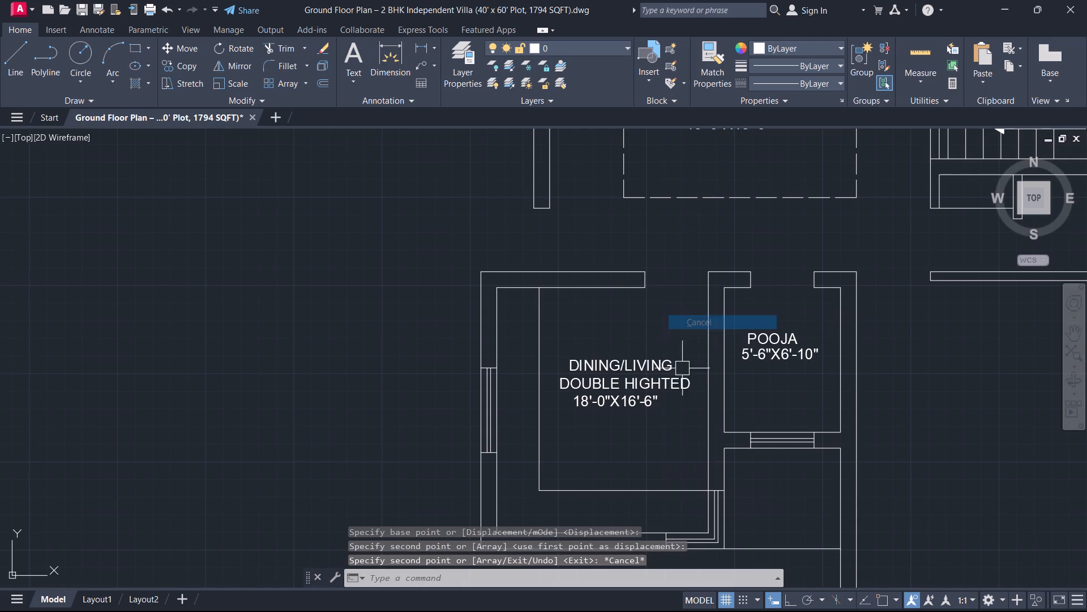
# Replace the DINING/LIVING and DOUBLE HIGHTED lines of the copied label with the single line KITCHEN.
pyautogui.doubleClick(630, 392)
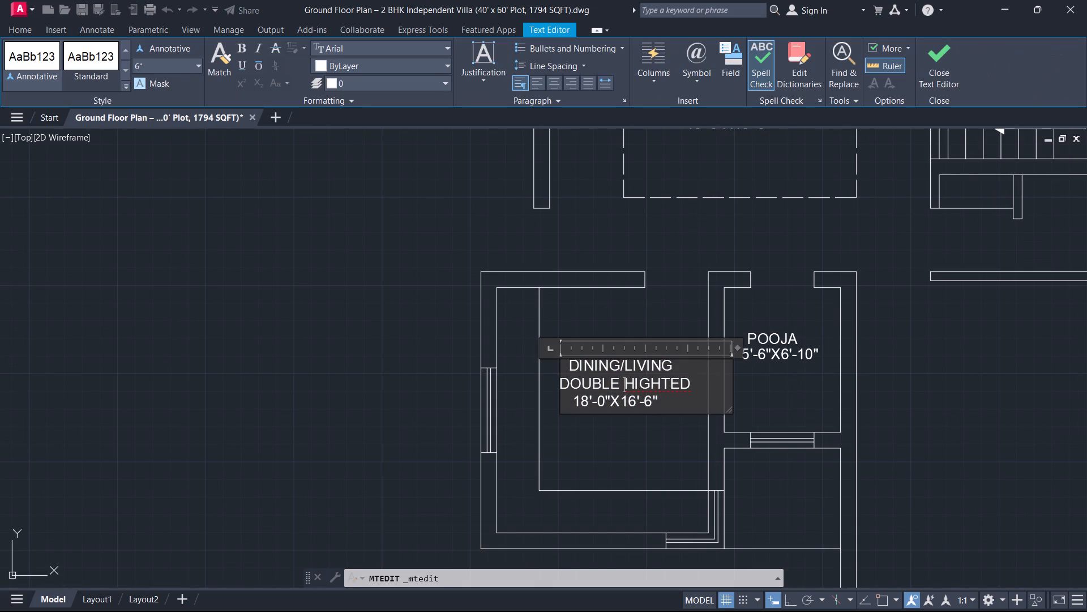
pyautogui.moveTo(684, 388); pyautogui.dragTo(453, 323)
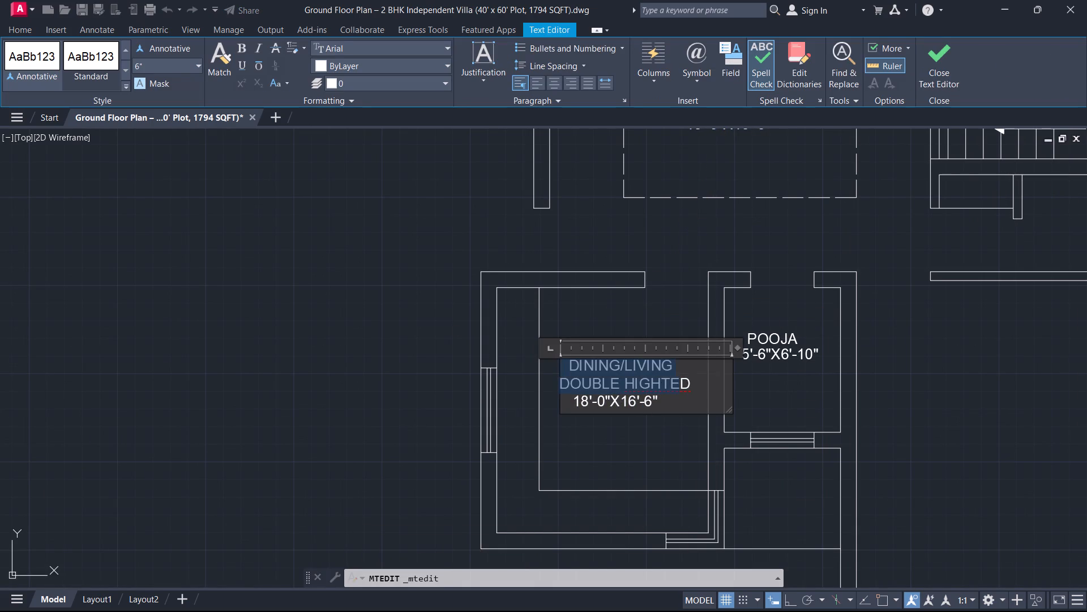
pyautogui.click(707, 384)
pyautogui.moveTo(707, 385); pyautogui.dragTo(404, 331)
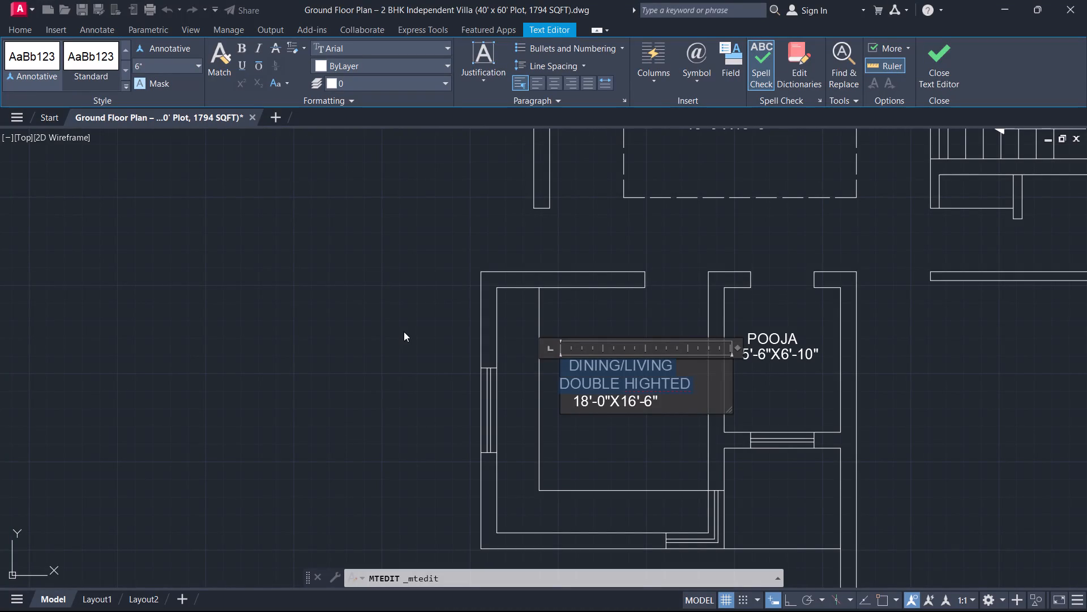
pyautogui.write('KI')
pyautogui.write('TC')
pyautogui.press('h')
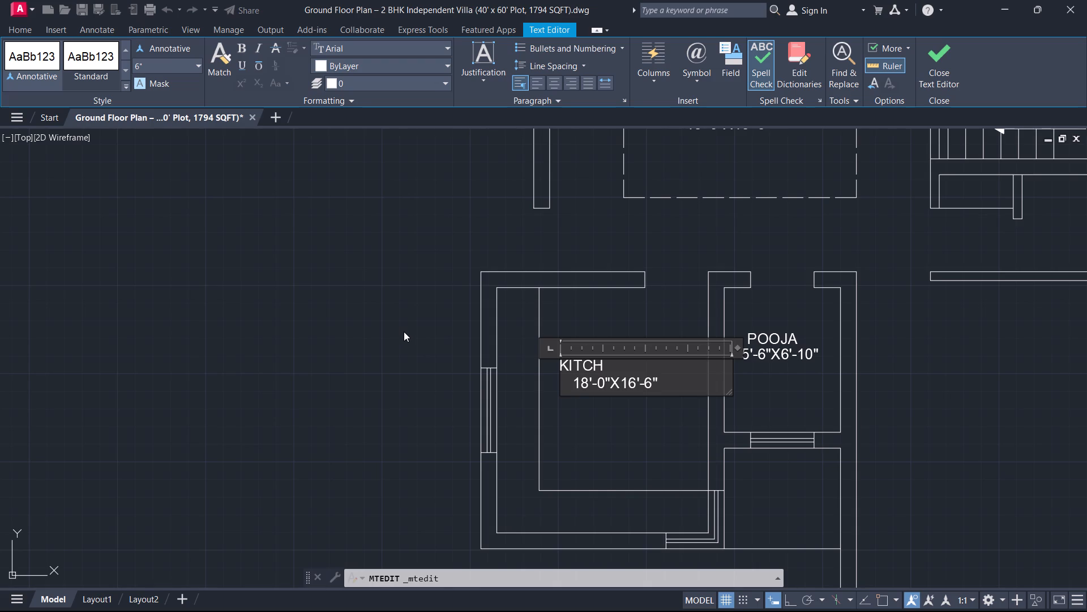
pyautogui.press('e')
pyautogui.press('n')
# Replace the dimension line under KITCHEN in the copied label with 10'-0"X11'-7".
pyautogui.press('Down')
pyautogui.press('Right')
pyautogui.press('Right')
pyautogui.press('Right')
pyautogui.press('Right')
pyautogui.press('Right')
pyautogui.press('Right')
pyautogui.press('BackSpace')
pyautogui.press('BackSpace')
pyautogui.press('BackSpace')
pyautogui.press('BackSpace')
pyautogui.press('BackSpace')
pyautogui.press('BackSpace')
pyautogui.press('BackSpace')
pyautogui.press('BackSpace')
pyautogui.press('BackSpace')
pyautogui.press('BackSpace')
pyautogui.press('BackSpace')
pyautogui.press('BackSpace')
pyautogui.press('BackSpace')
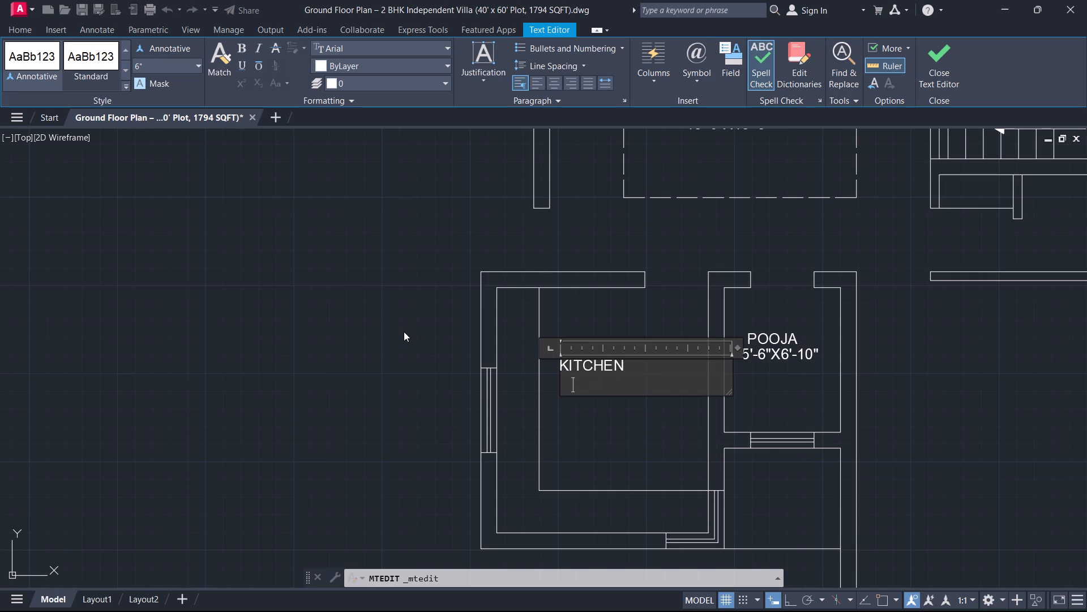
pyautogui.press('BackSpace')
pyautogui.press('BackSpace')
pyautogui.write("10'")
pyautogui.write('-0')
pyautogui.hotkey('shift', '"')
pyautogui.press('x')
pyautogui.write('11')
pyautogui.press("'")
pyautogui.write('-7"')
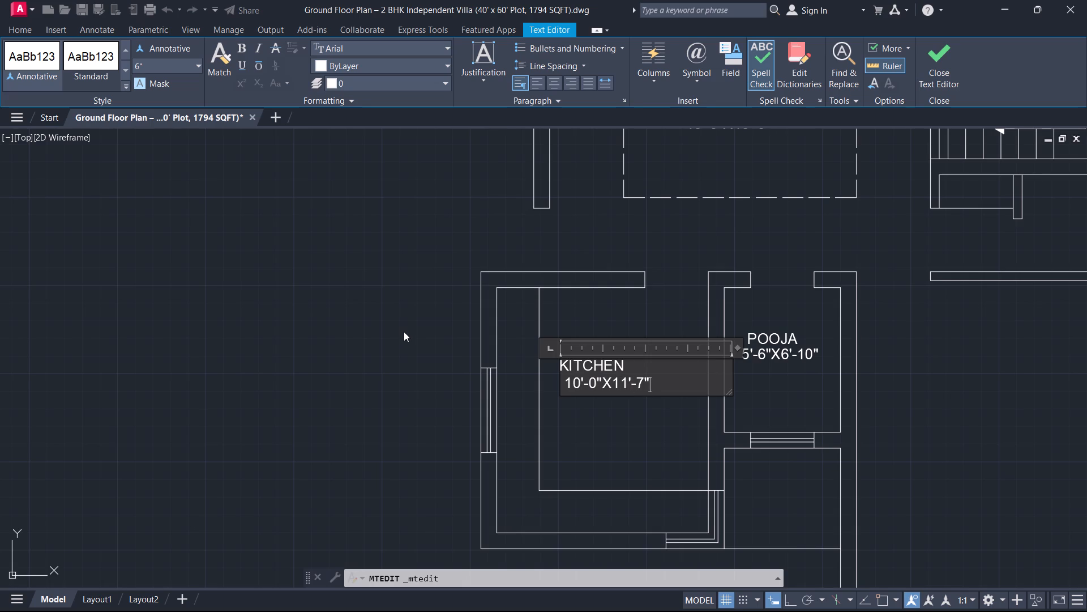
# Indent KITCHEN by three spaces to centre it over its dimensions, and finish the text.
pyautogui.click(562, 366)
pyautogui.press('space')
pyautogui.press('space')
pyautogui.press('space')
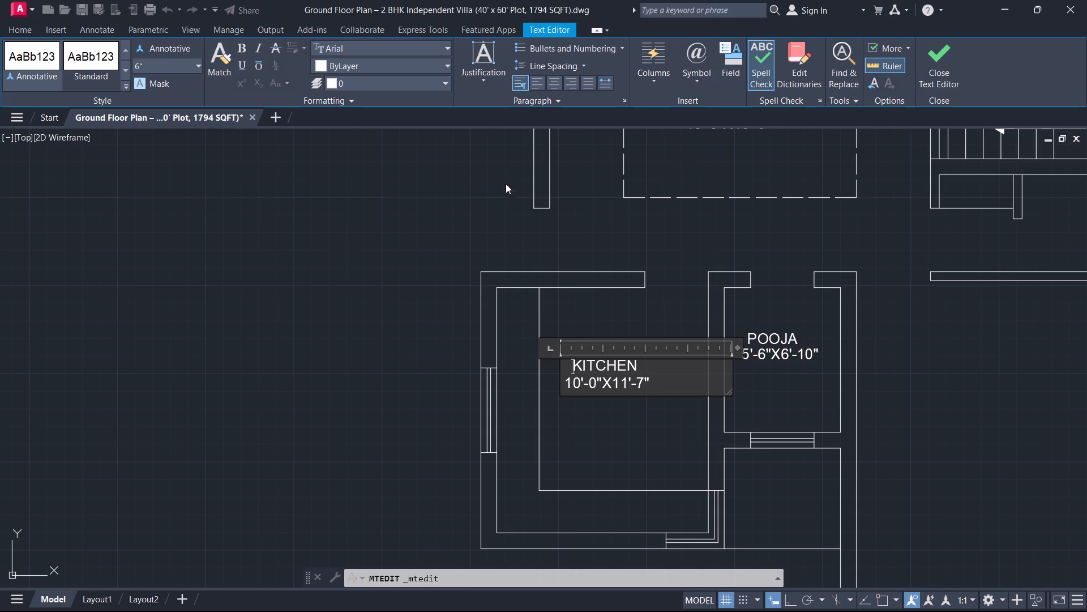
pyautogui.click(931, 53)
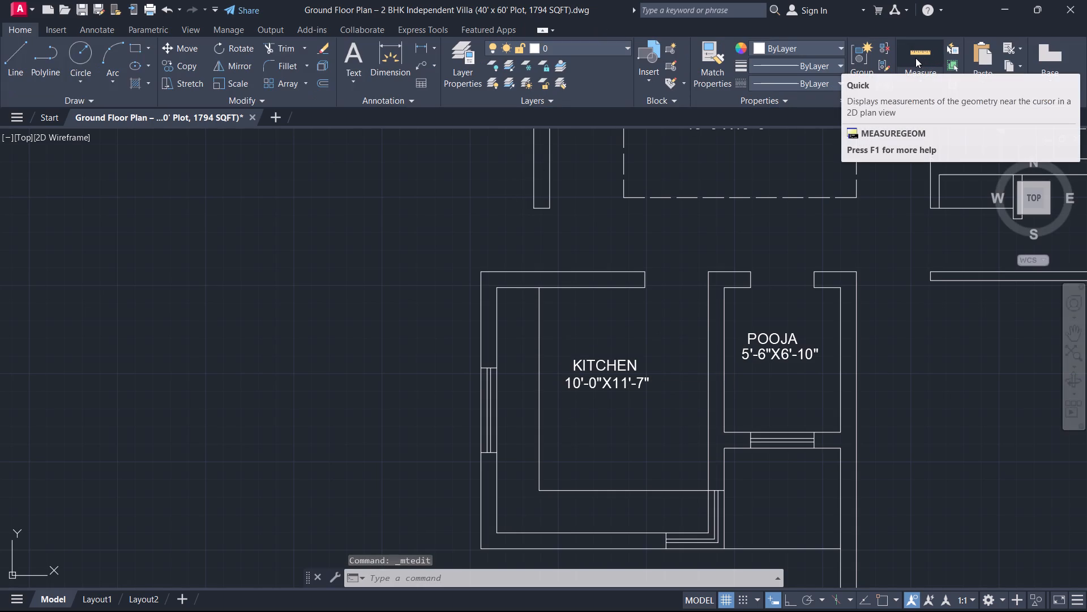
# Add multiline text in the middle of the large room east of the pooja room, reading DRG/HALL with 14'-4"X15'-9" on the second line.
pyautogui.moveTo(624, 351); pyautogui.dragTo(596, 335, button='middle')
pyautogui.scroll(-1, 624, 351)
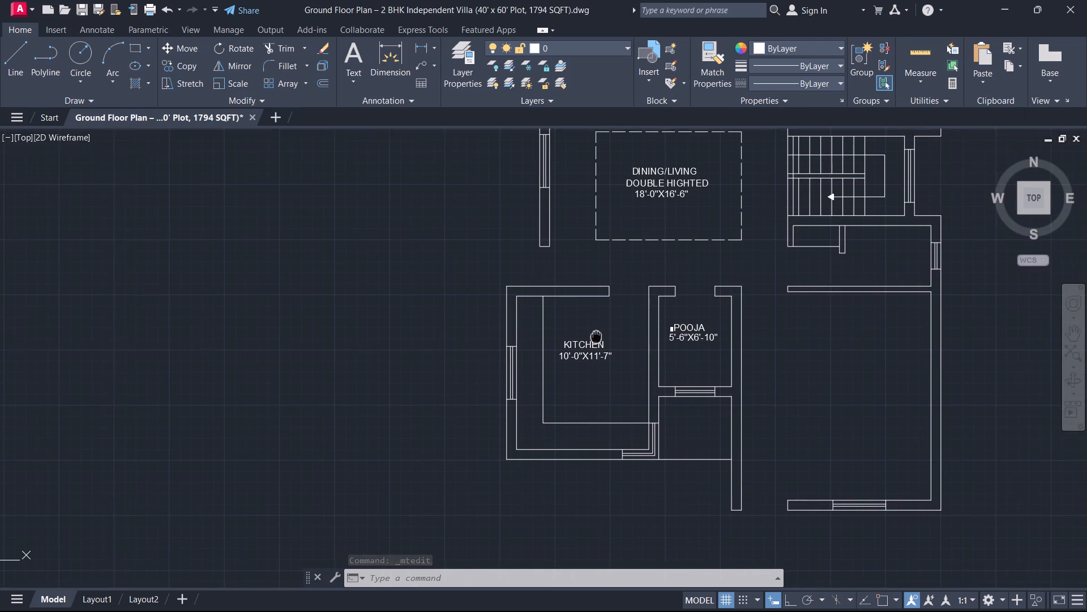
pyautogui.moveTo(596, 335); pyautogui.dragTo(596, 335, button='middle')
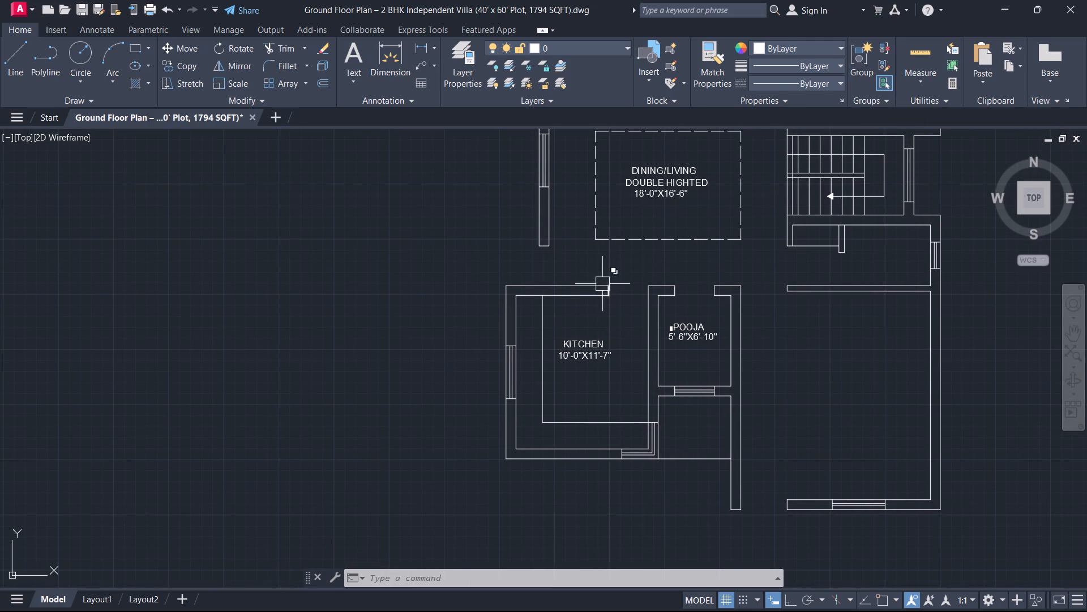
pyautogui.scroll(-1, 602, 284)
pyautogui.moveTo(602, 284); pyautogui.dragTo(586, 358, button='middle')
pyautogui.scroll(1, 589, 403)
pyautogui.middleClick(587, 418)
pyautogui.scroll(1, 587, 418)
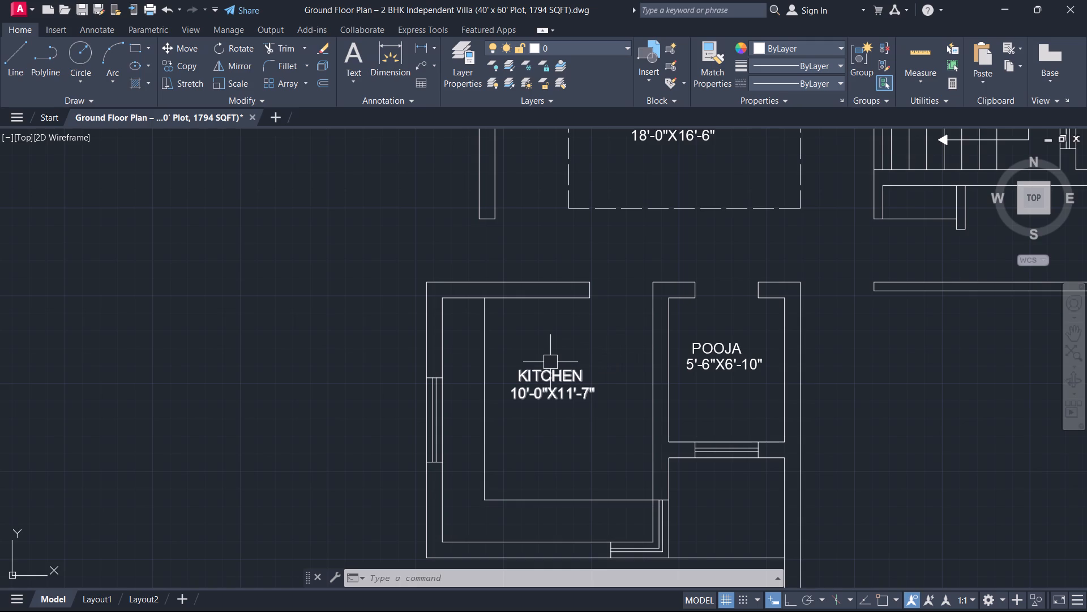
pyautogui.scroll(-1, 778, 438)
pyautogui.moveTo(819, 449); pyautogui.dragTo(619, 412, button='middle')
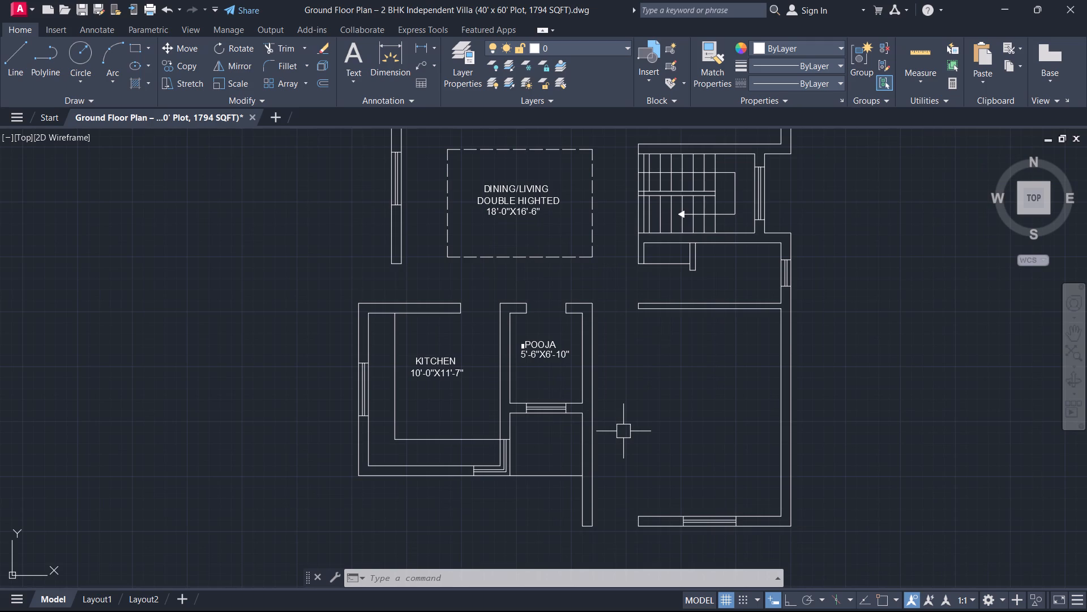
pyautogui.write('T')
pyautogui.press('space')
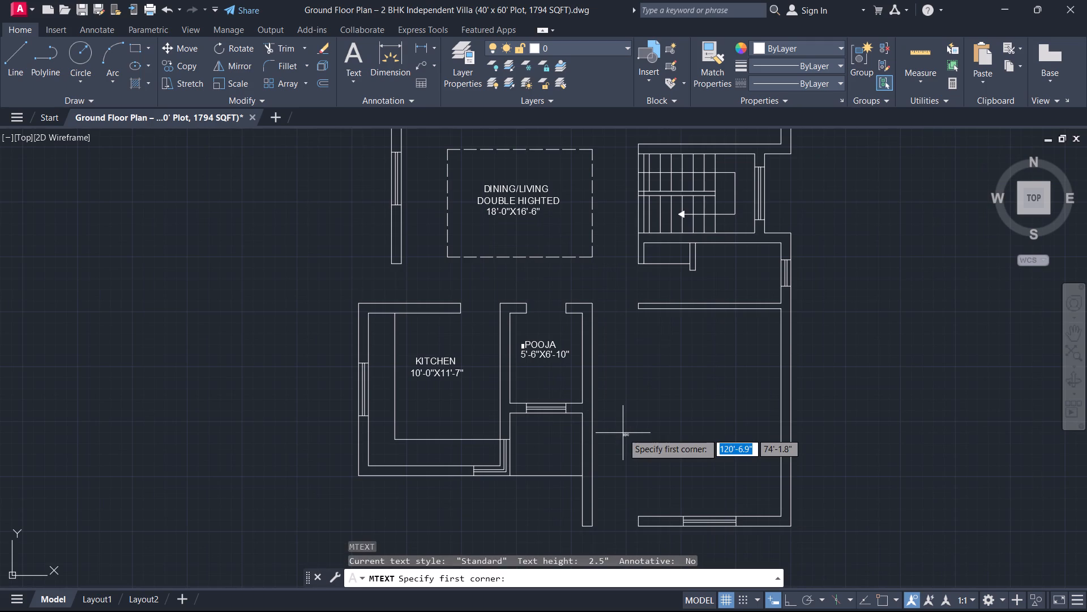
pyautogui.scroll(2, 633, 423)
pyautogui.moveTo(638, 404); pyautogui.dragTo(607, 397, button='middle')
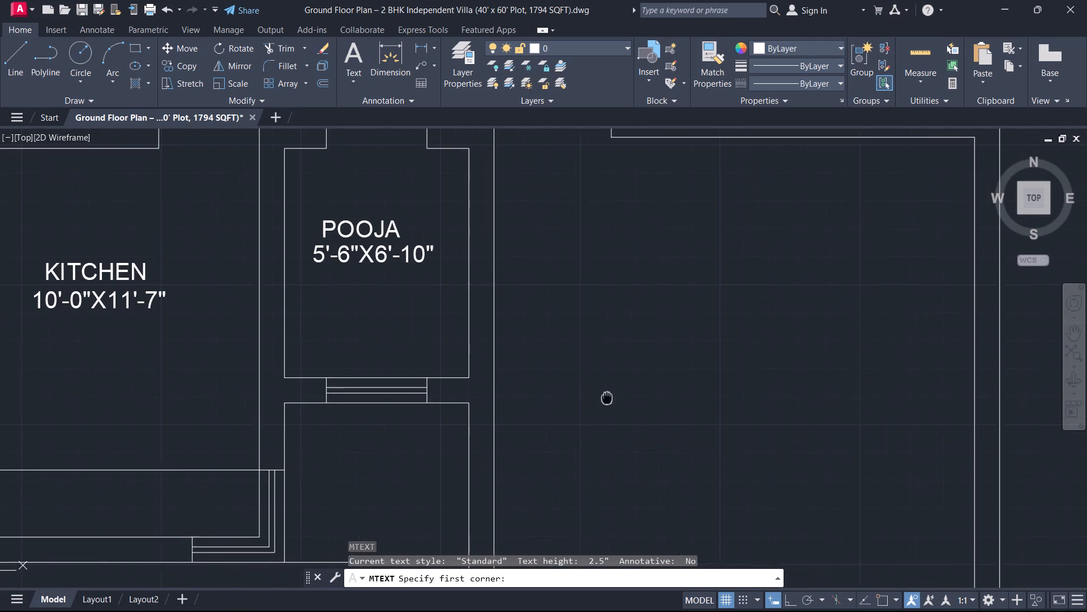
pyautogui.moveTo(607, 397); pyautogui.dragTo(604, 397, button='middle')
pyautogui.moveTo(579, 369); pyautogui.dragTo(602, 386)
pyautogui.click(754, 441)
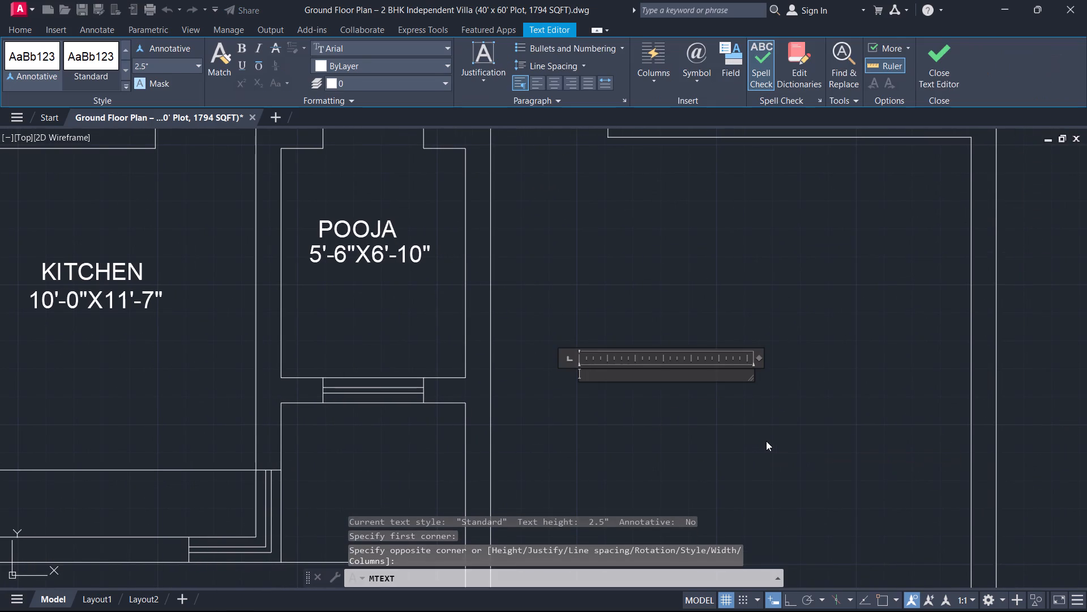
pyautogui.write('DR')
pyautogui.press('g')
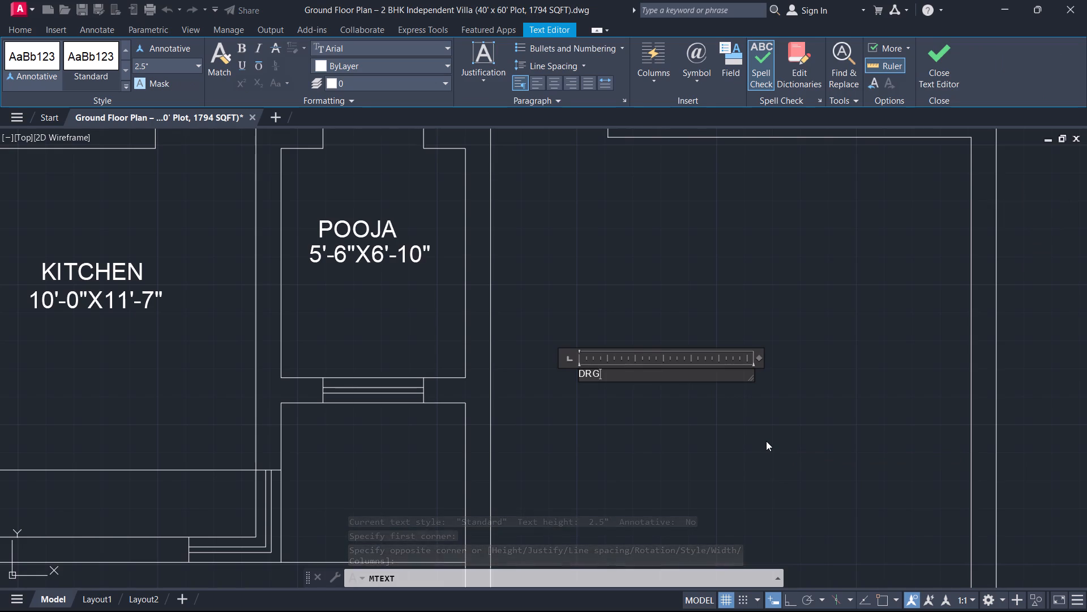
pyautogui.press('/')
pyautogui.write('HA')
pyautogui.write('LL')
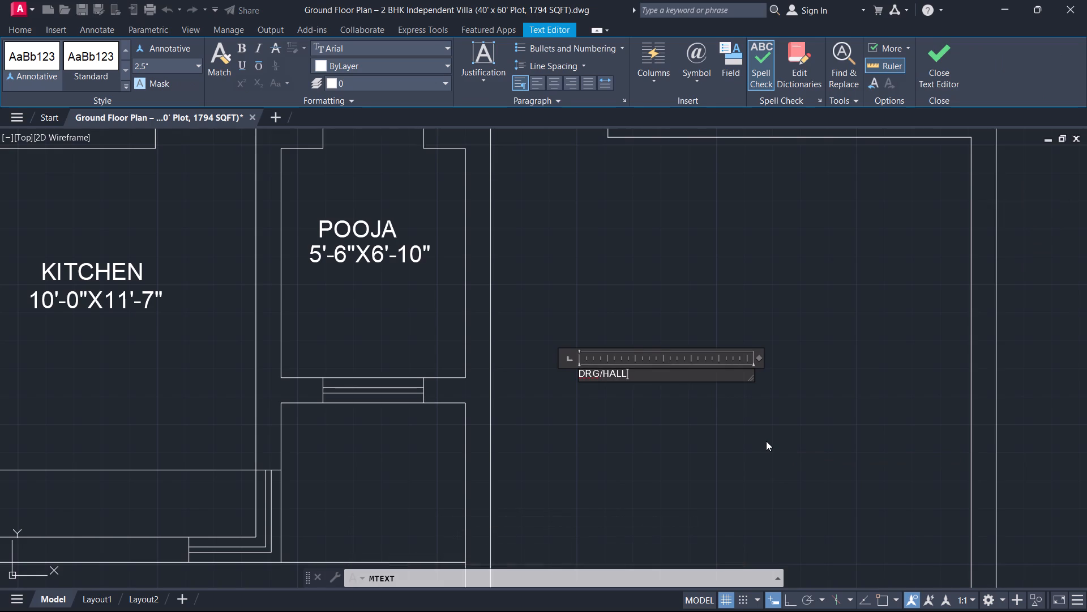
pyautogui.press('Return')
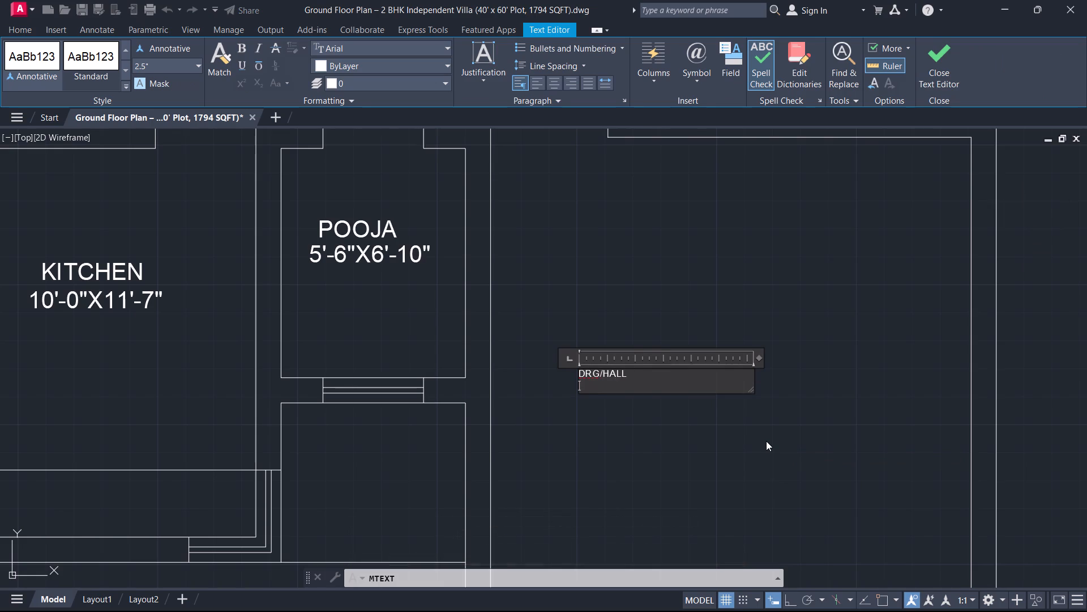
pyautogui.write("14'")
pyautogui.write('-4"')
pyautogui.press('x')
pyautogui.write('15')
pyautogui.press("'")
pyautogui.write('-9"')
# Insert a space before and after the slash so the room name reads DRG / HALL.
pyautogui.click(581, 374)
pyautogui.press('Right')
pyautogui.press('Right')
pyautogui.press('Right')
pyautogui.press('space')
pyautogui.press('Right')
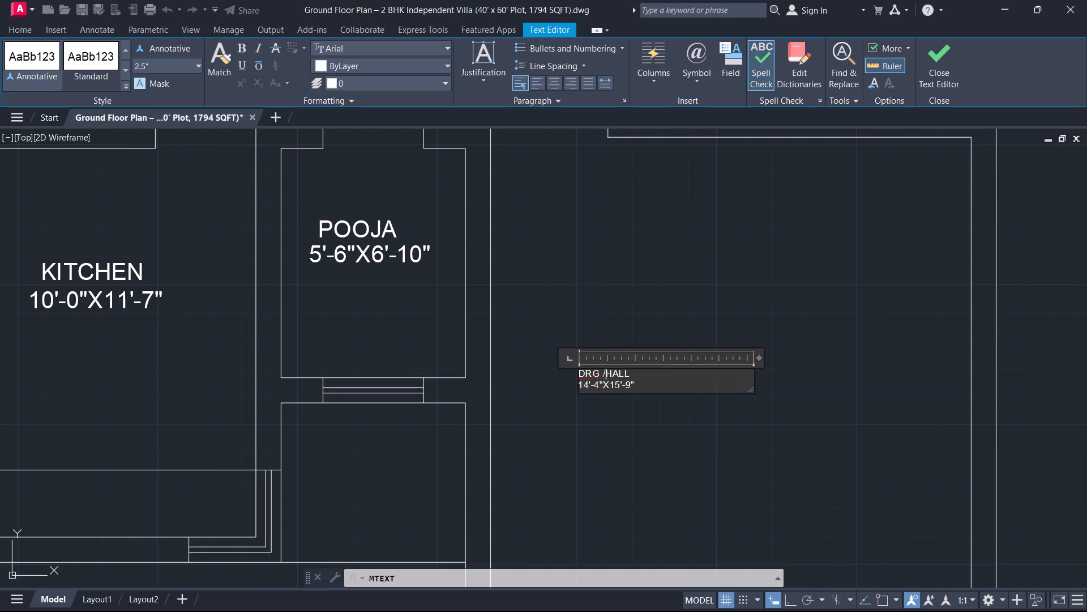
pyautogui.press('space')
# Set the text height of both lines of the DRG / HALL label to 6", and finish the text.
pyautogui.moveTo(649, 381); pyautogui.dragTo(531, 349)
pyautogui.click(154, 64)
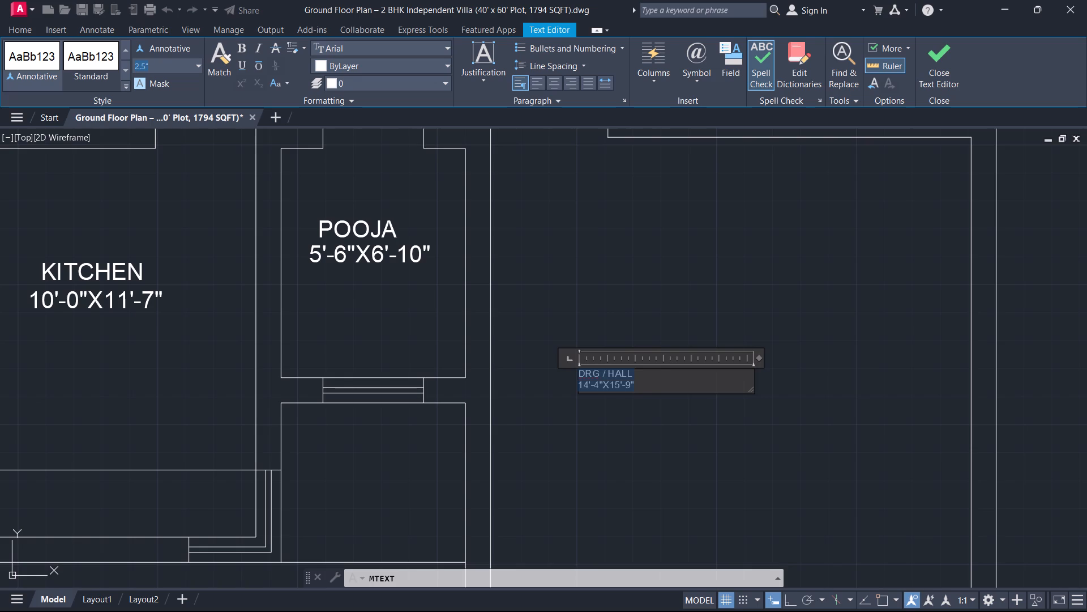
pyautogui.press('6')
pyautogui.press('Return')
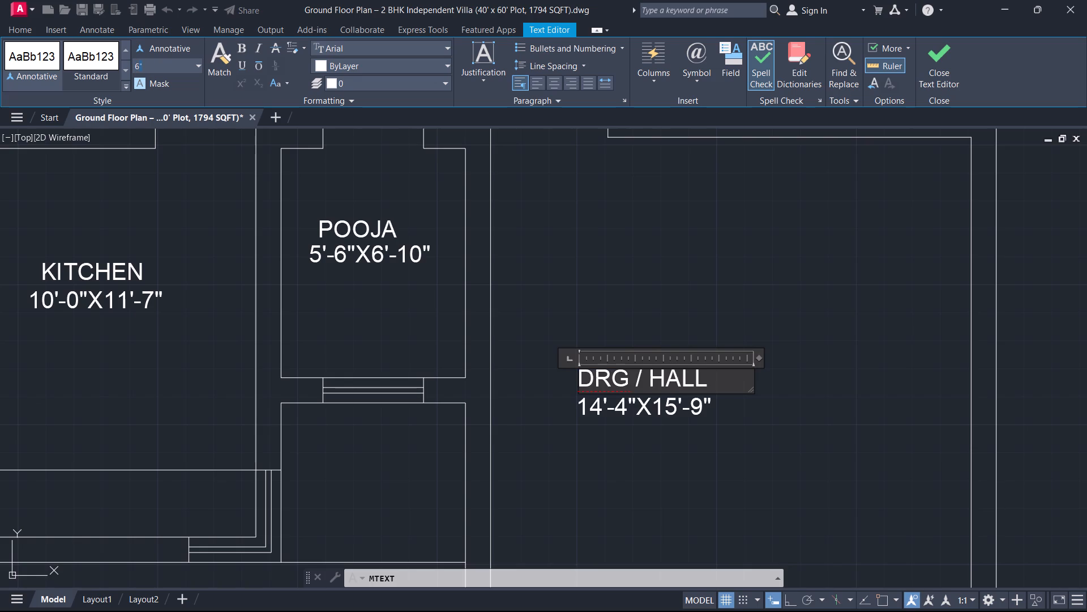
pyautogui.click(923, 70)
pyautogui.scroll(-1, 746, 223)
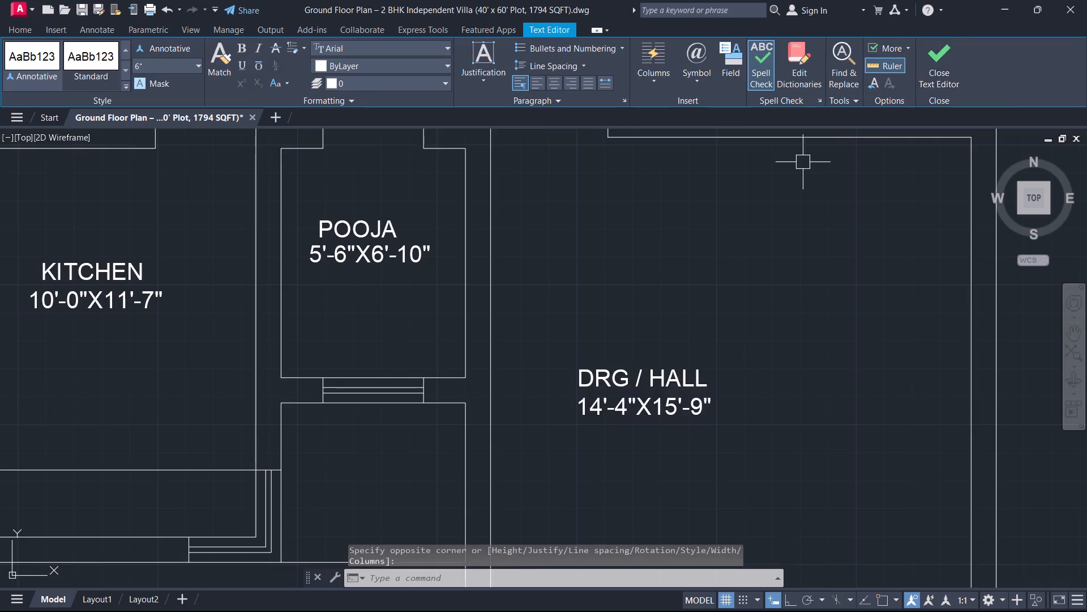
pyautogui.scroll(-2, 754, 207)
pyautogui.middleClick(727, 251)
pyautogui.scroll(2, 726, 251)
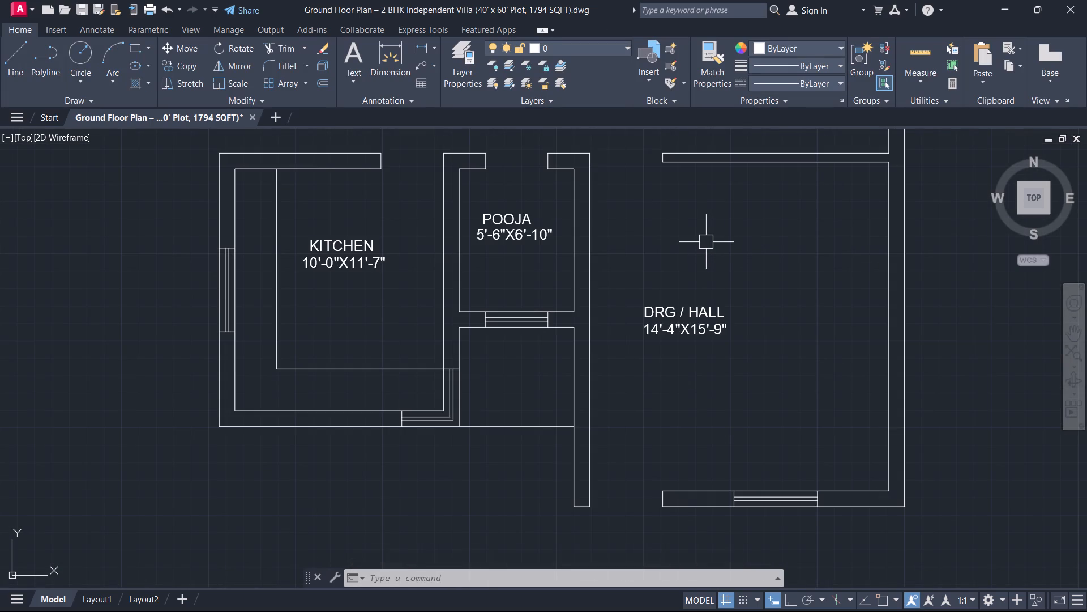
# Copy the DRG / HALL label about 13'-2" down to the open area south of the hall's window wall.
pyautogui.scroll(-2, 759, 322)
pyautogui.scroll(3, 722, 333)
pyautogui.moveTo(757, 346); pyautogui.dragTo(747, 321)
pyautogui.click(727, 258)
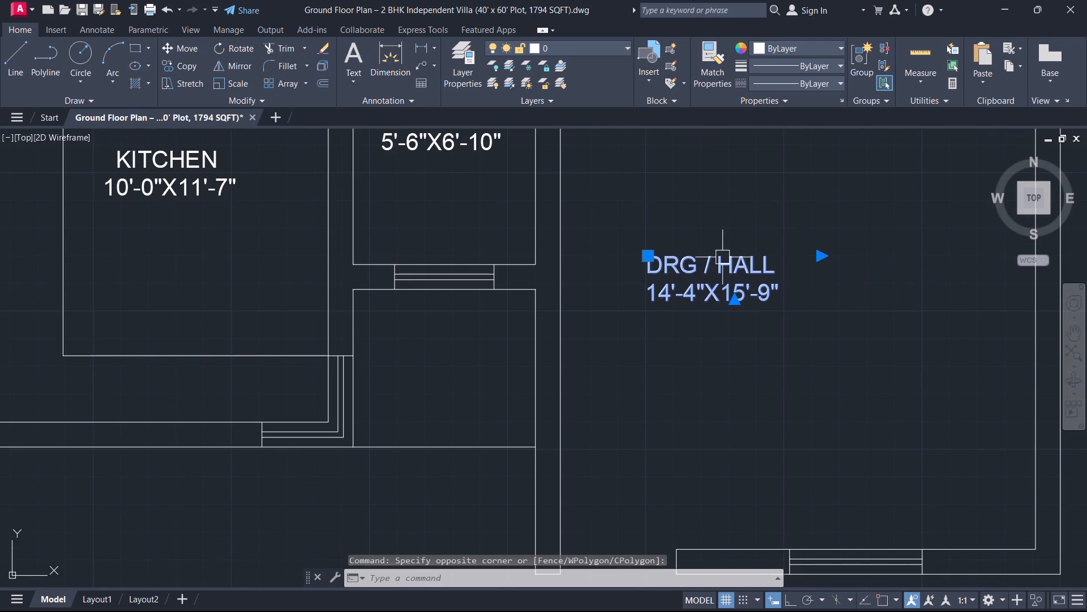
pyautogui.write('CO')
pyautogui.press('space')
pyautogui.moveTo(722, 257); pyautogui.dragTo(744, 309)
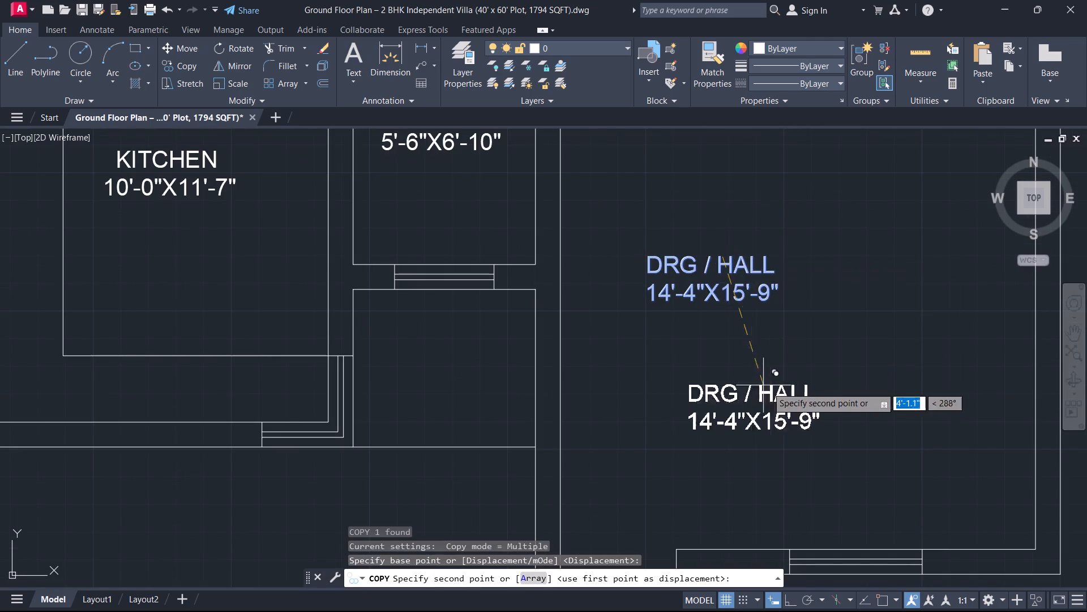
pyautogui.scroll(-3, 781, 390)
pyautogui.moveTo(789, 391); pyautogui.dragTo(729, 256, button='middle')
pyautogui.scroll(3, 738, 287)
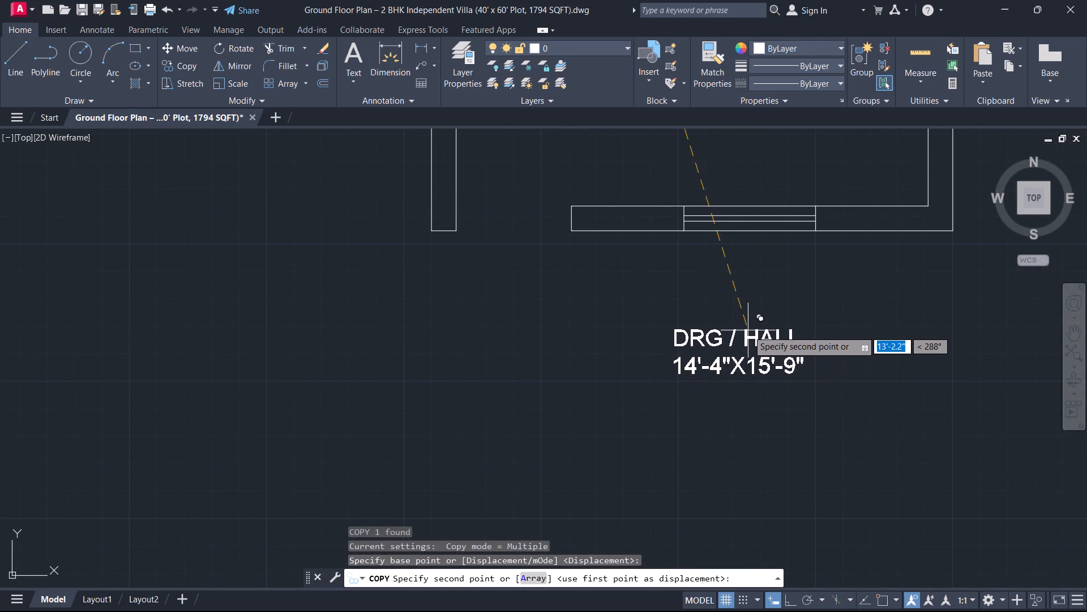
pyautogui.click(748, 330)
pyautogui.press('Escape')
# Change the room name in the copied label south of the hall to LAWN.
pyautogui.doubleClick(757, 342)
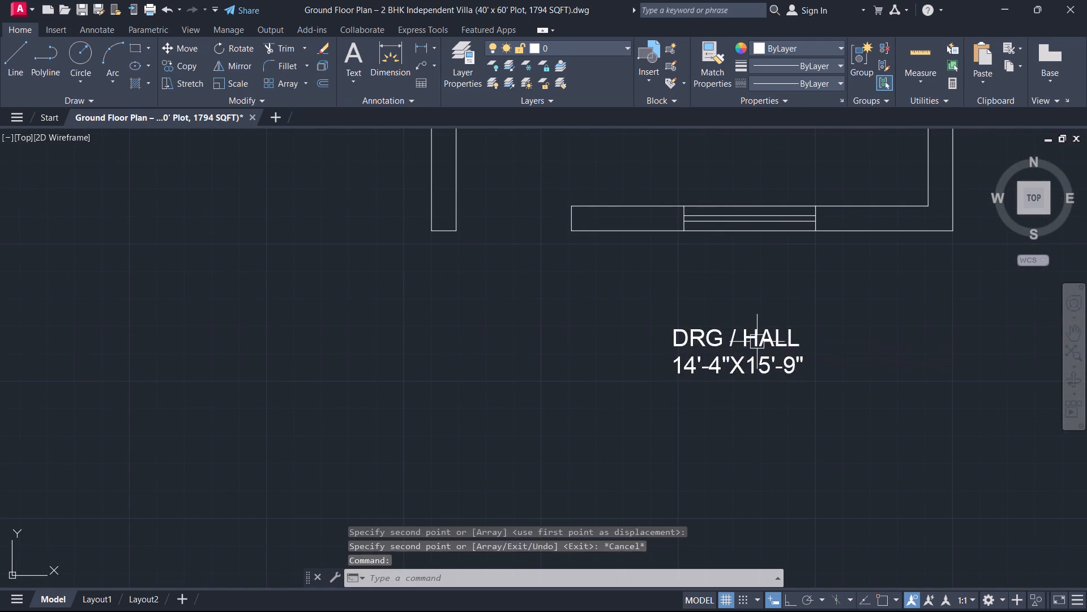
pyautogui.moveTo(824, 347); pyautogui.dragTo(664, 330)
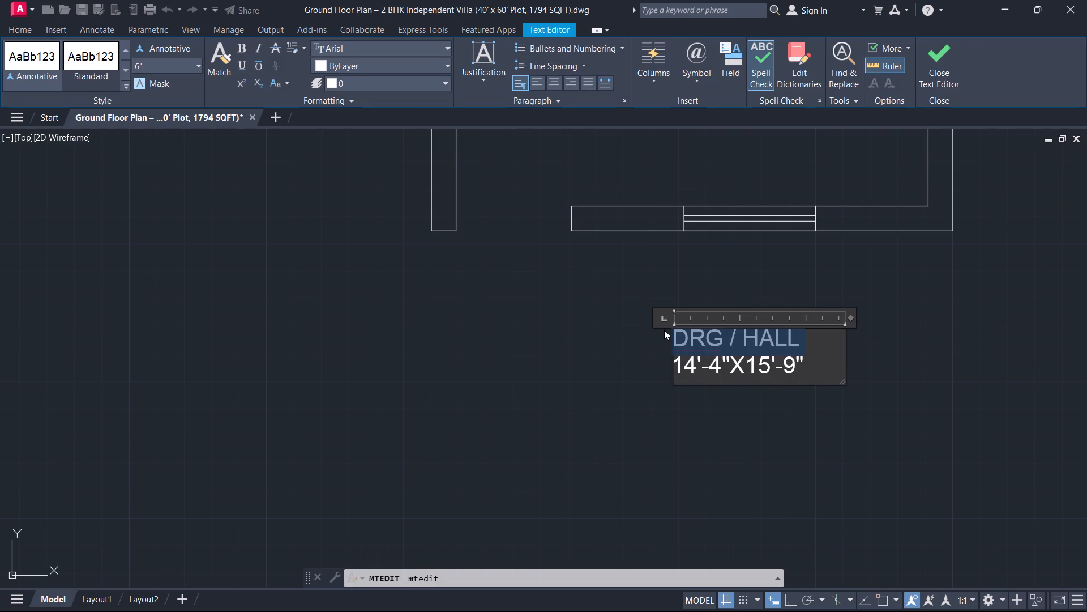
pyautogui.write('LAWN')
pyautogui.press('Return')
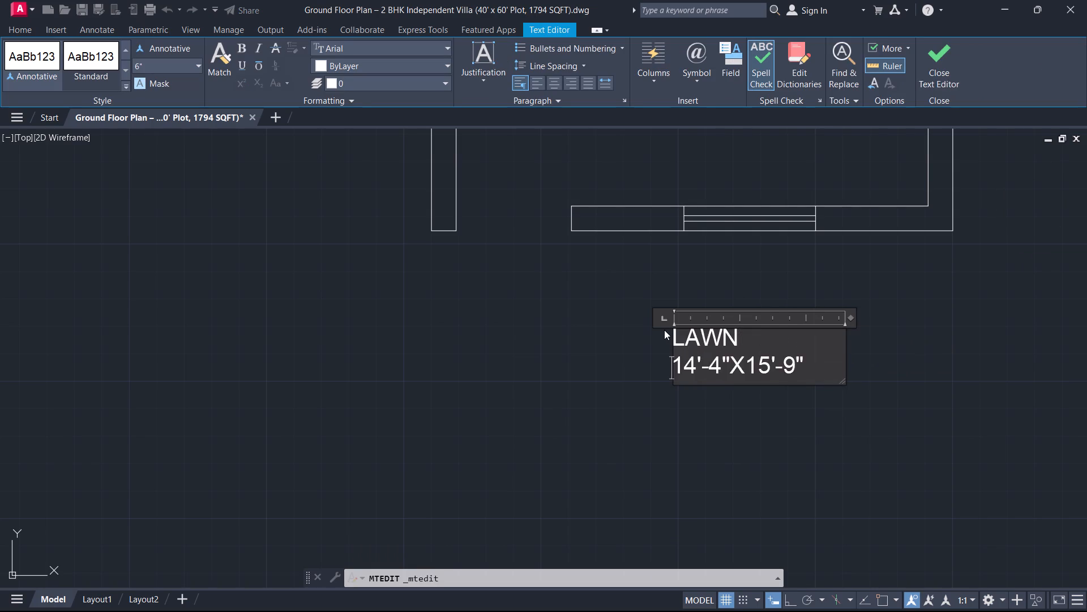
# Replace the dimensions under LAWN with 18'-1"X9'-3".
pyautogui.write("18'")
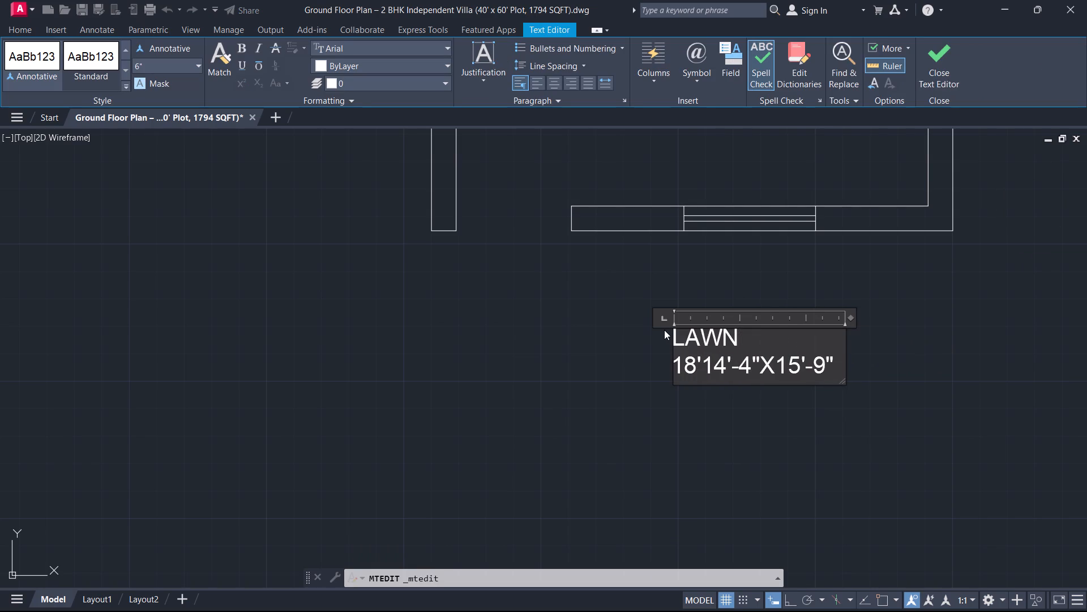
pyautogui.write('-1')
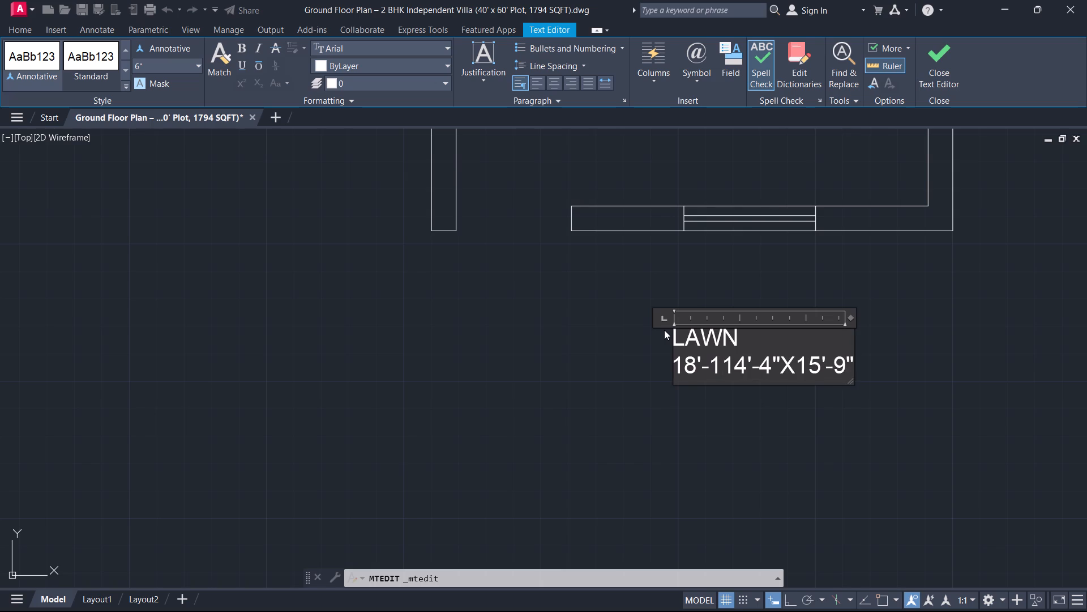
pyautogui.hotkey('shift', '"')
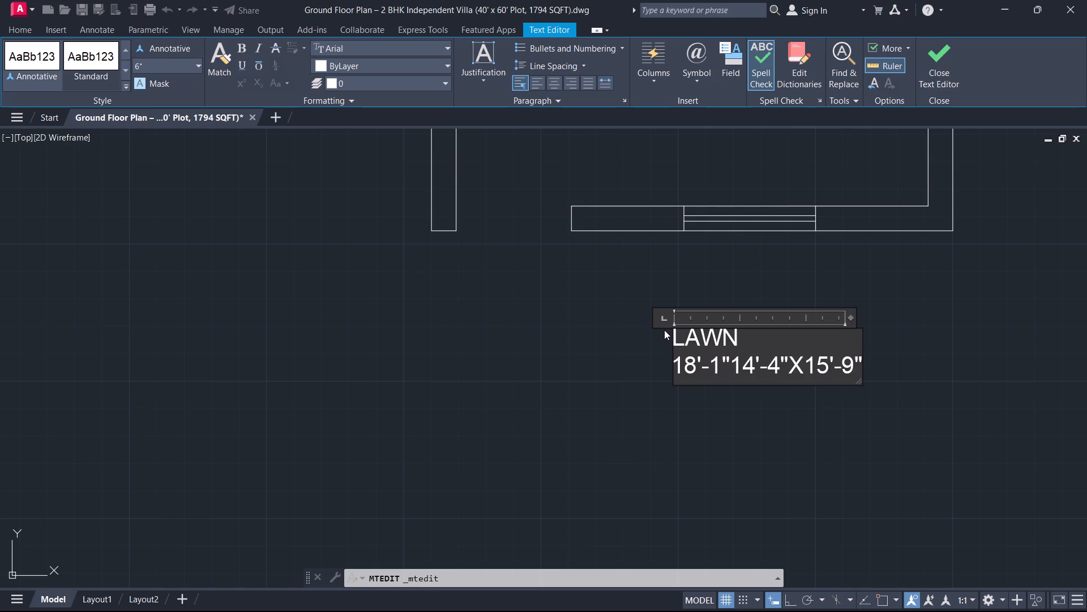
pyautogui.write("X9'")
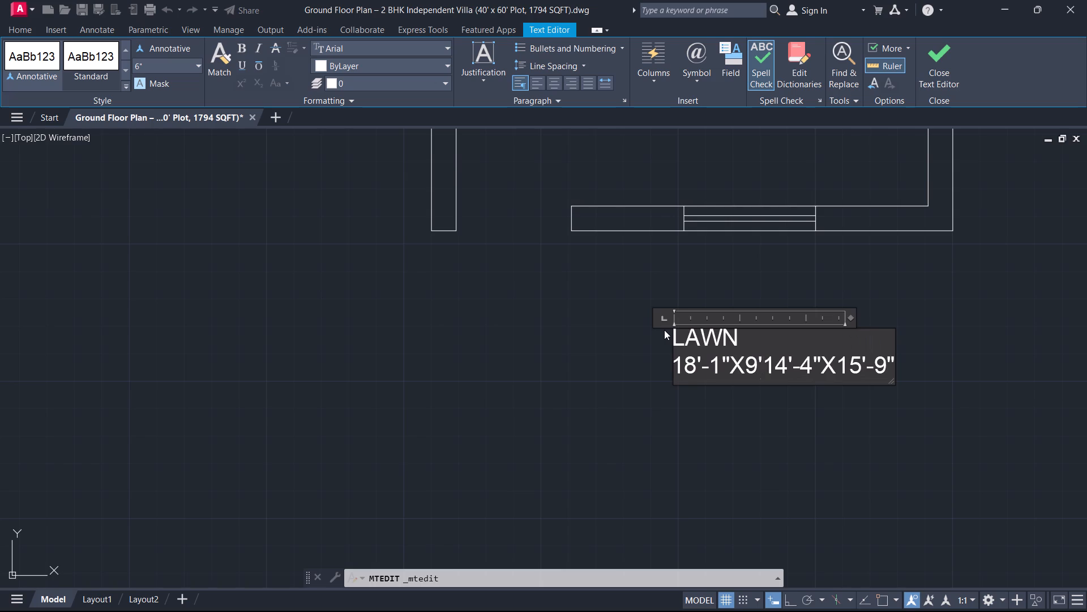
pyautogui.press('-')
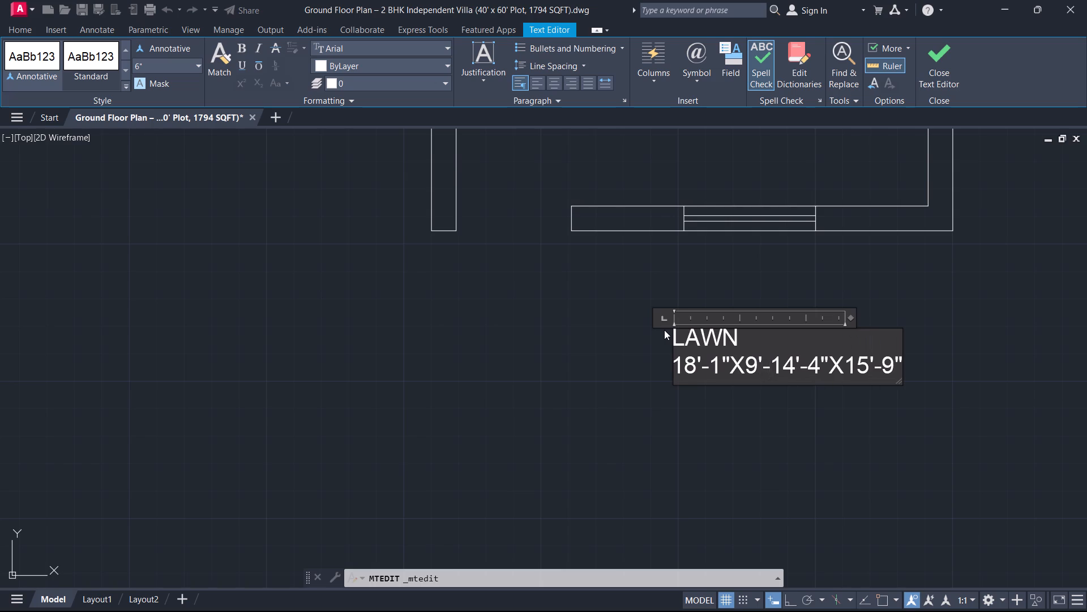
pyautogui.press('3')
pyautogui.hotkey('shift', '"')
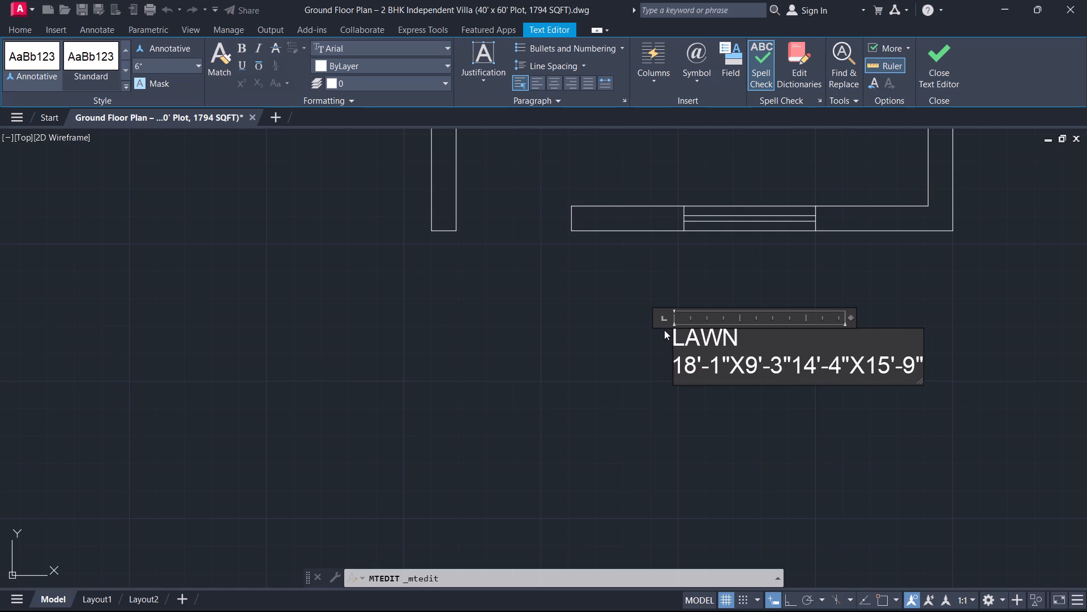
pyautogui.hotkey('shift', 'Right')
pyautogui.hotkey('shift', 'Right')
pyautogui.hotkey('shift', 'Right')
pyautogui.hotkey('shift', 'Right')
pyautogui.hotkey('shift', 'Right')
pyautogui.hotkey('shift', 'Right')
pyautogui.hotkey('shift', 'Right')
pyautogui.hotkey('shift', 'Right')
pyautogui.hotkey('shift', 'Right')
pyautogui.hotkey('shift', 'Right')
pyautogui.hotkey('shift', 'Right')
pyautogui.hotkey('shift', 'Right')
pyautogui.hotkey('shift', 'Right')
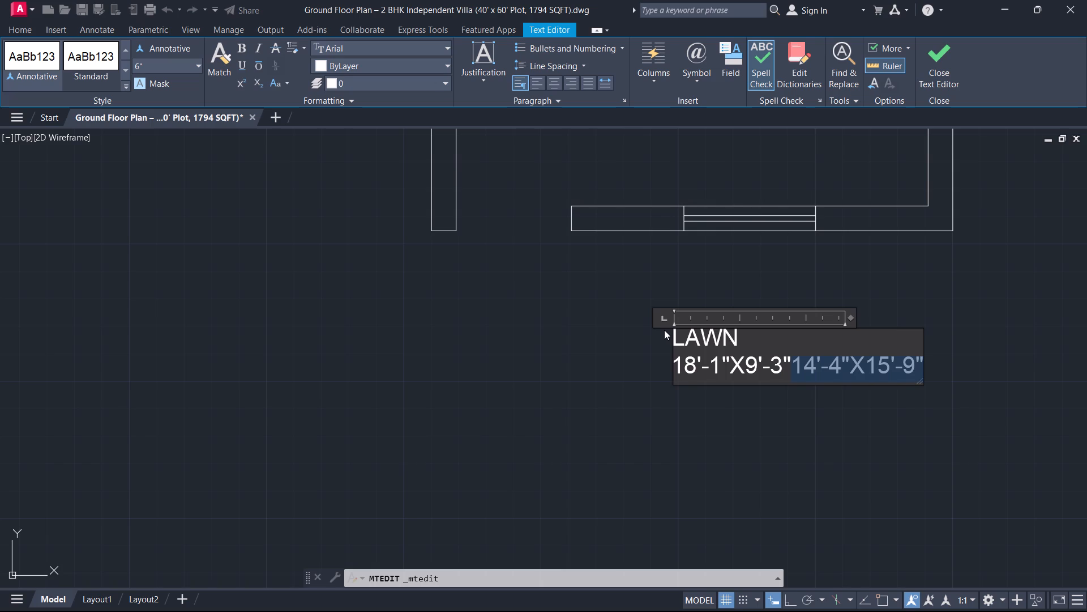
pyautogui.press('BackSpace')
# Indent LAWN by three spaces to centre it over its dimensions, and finish the text.
pyautogui.press('Up')
pyautogui.press('Left')
pyautogui.press('Left')
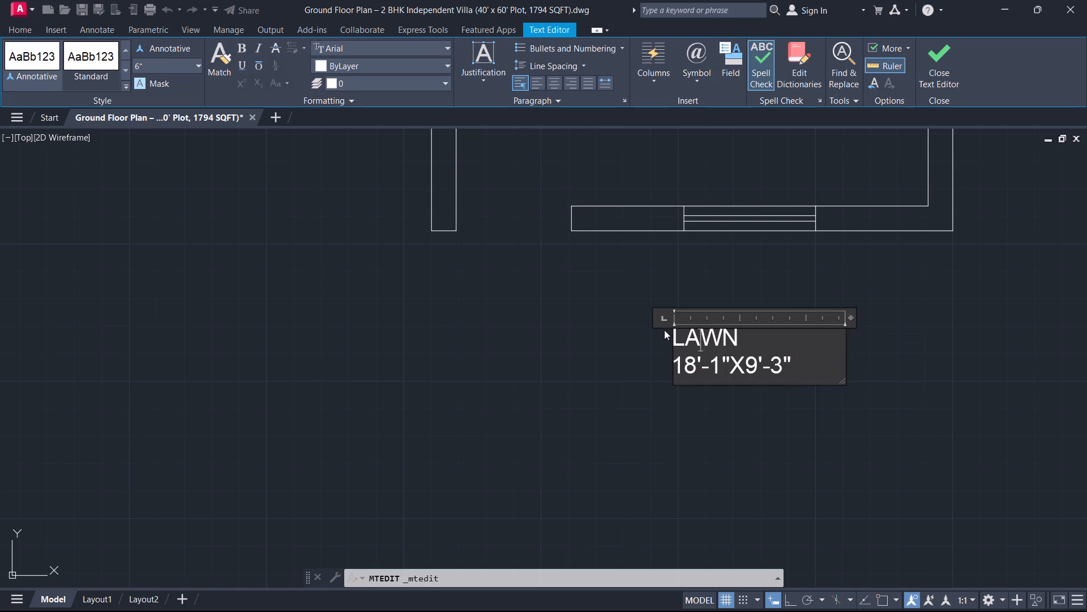
pyautogui.press('Left')
pyautogui.press('Left')
pyautogui.press('space')
pyautogui.press('space')
pyautogui.press('space')
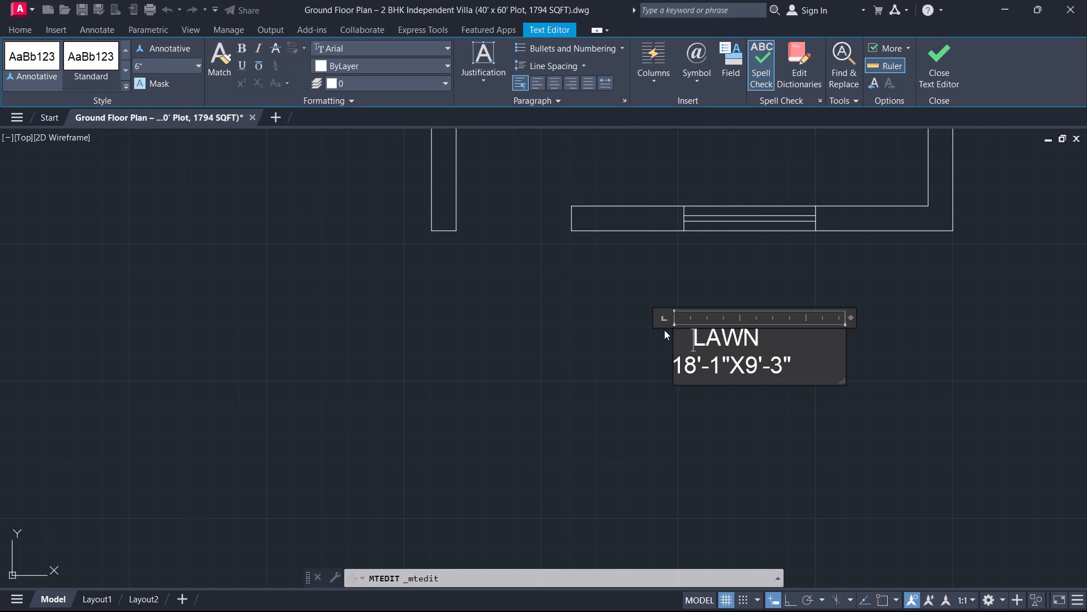
pyautogui.click(948, 78)
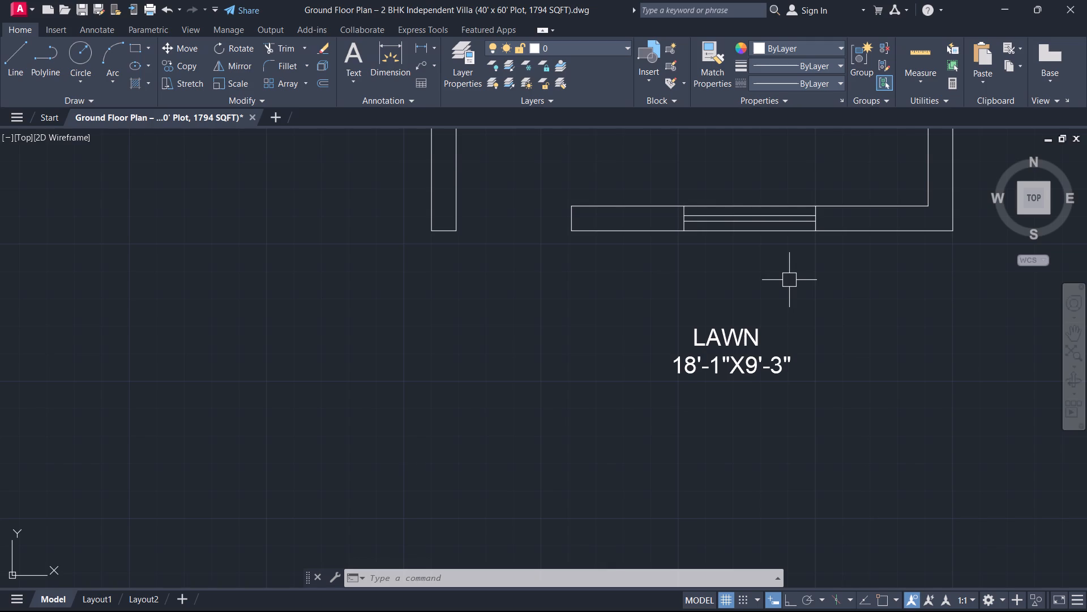
# Trim the wall line crossing the top of the short wall stub in the small room south of the staircase.
pyautogui.scroll(-2, 789, 280)
pyautogui.moveTo(757, 347); pyautogui.dragTo(687, 392, button='middle')
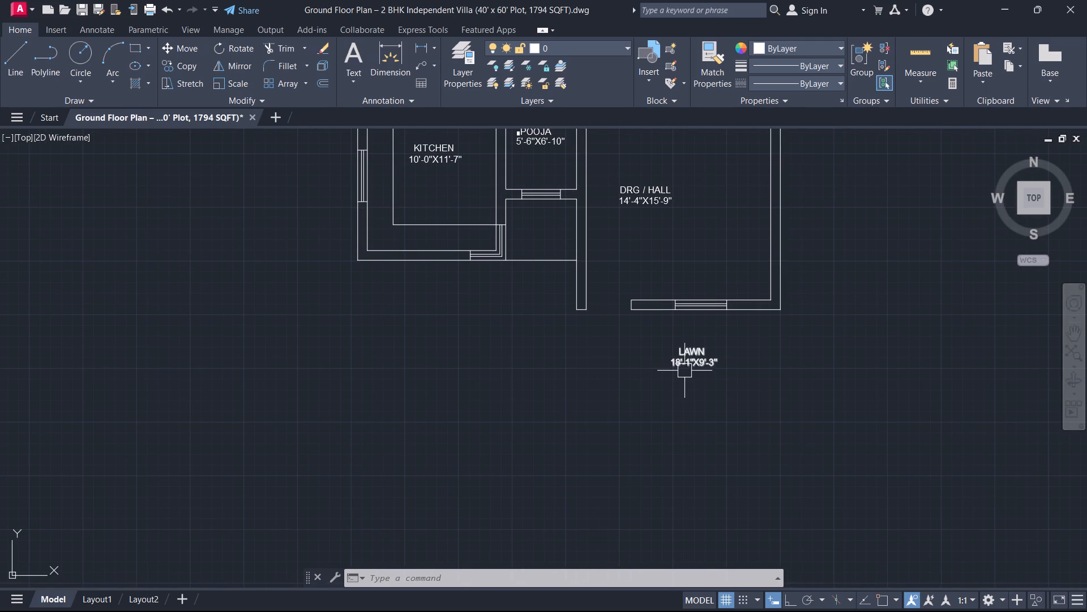
pyautogui.moveTo(655, 322); pyautogui.dragTo(744, 358, button='middle')
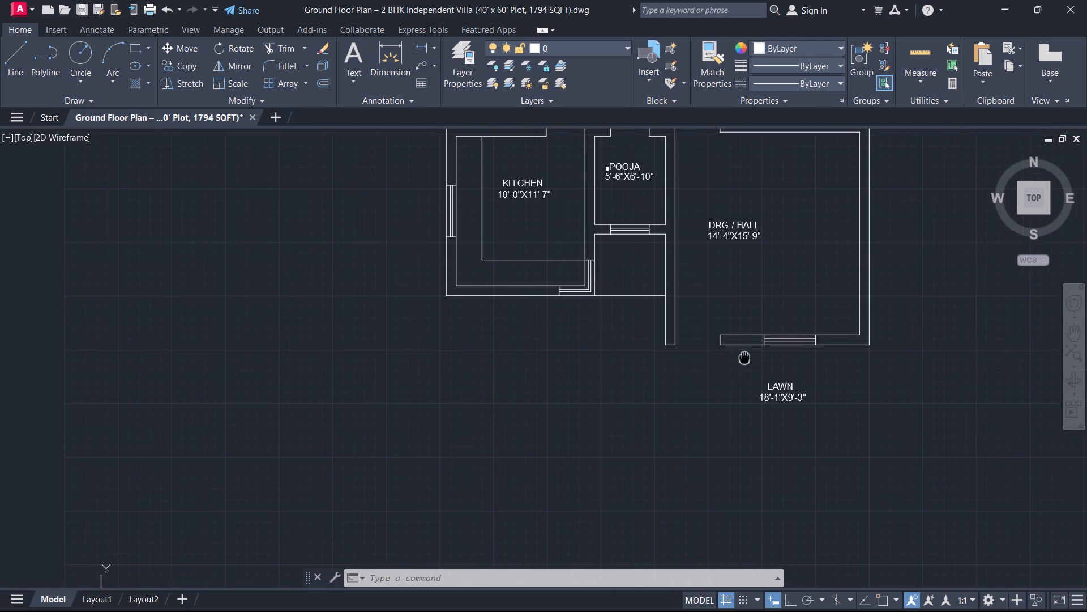
pyautogui.moveTo(744, 358); pyautogui.dragTo(746, 358, button='middle')
pyautogui.scroll(-1, 747, 289)
pyautogui.moveTo(747, 289); pyautogui.dragTo(742, 366, button='middle')
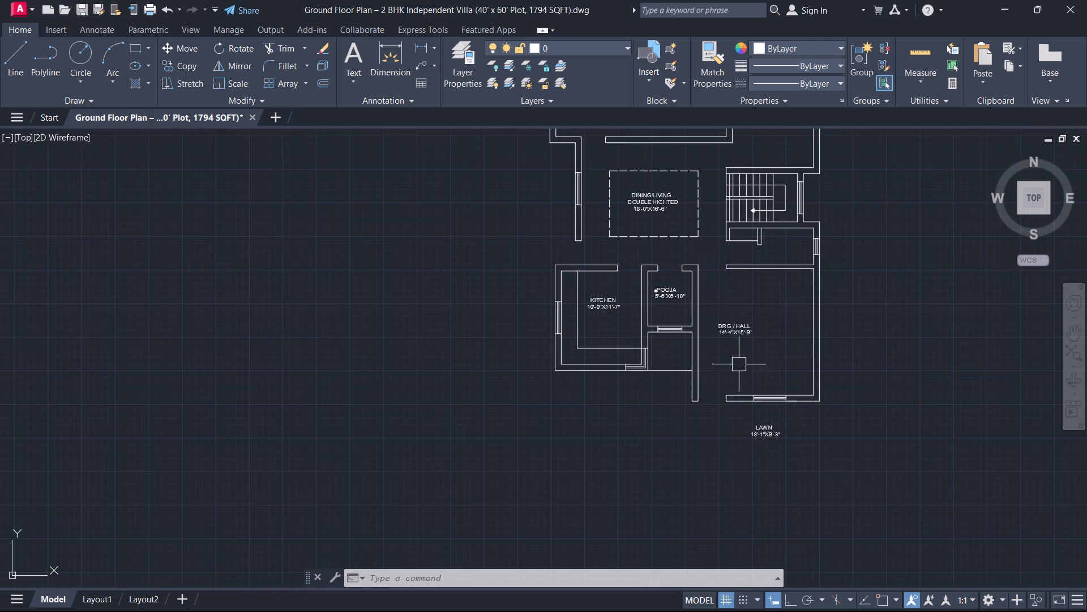
pyautogui.moveTo(710, 261); pyautogui.dragTo(688, 326, button='middle')
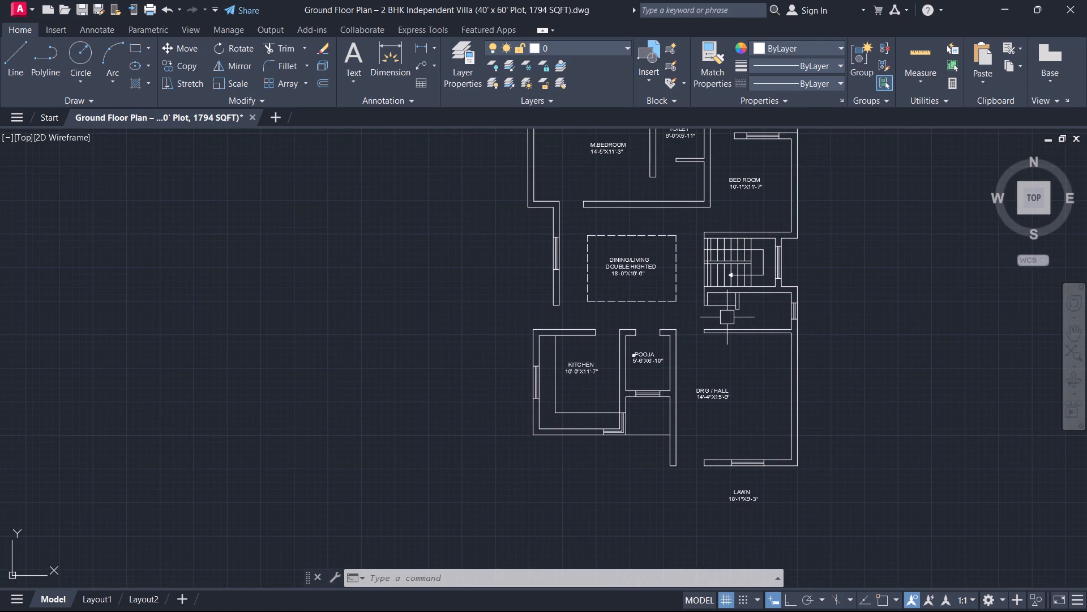
pyautogui.scroll(2, 742, 312)
pyautogui.moveTo(752, 305); pyautogui.dragTo(750, 334, button='middle')
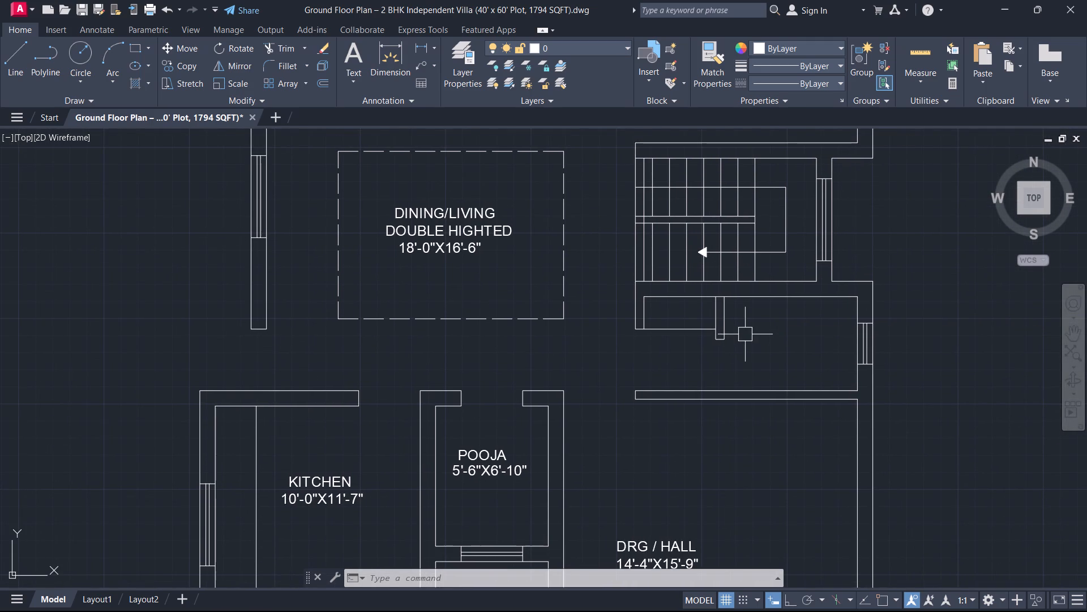
pyautogui.write('TR')
pyautogui.press('space')
pyautogui.scroll(3, 734, 316)
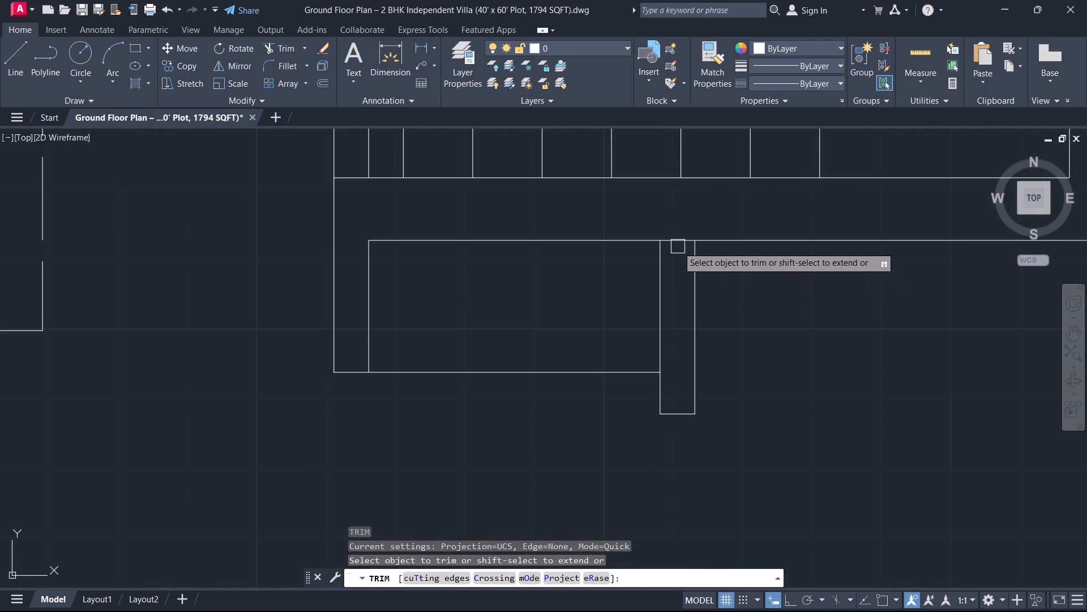
pyautogui.click(677, 245)
pyautogui.press('Escape')
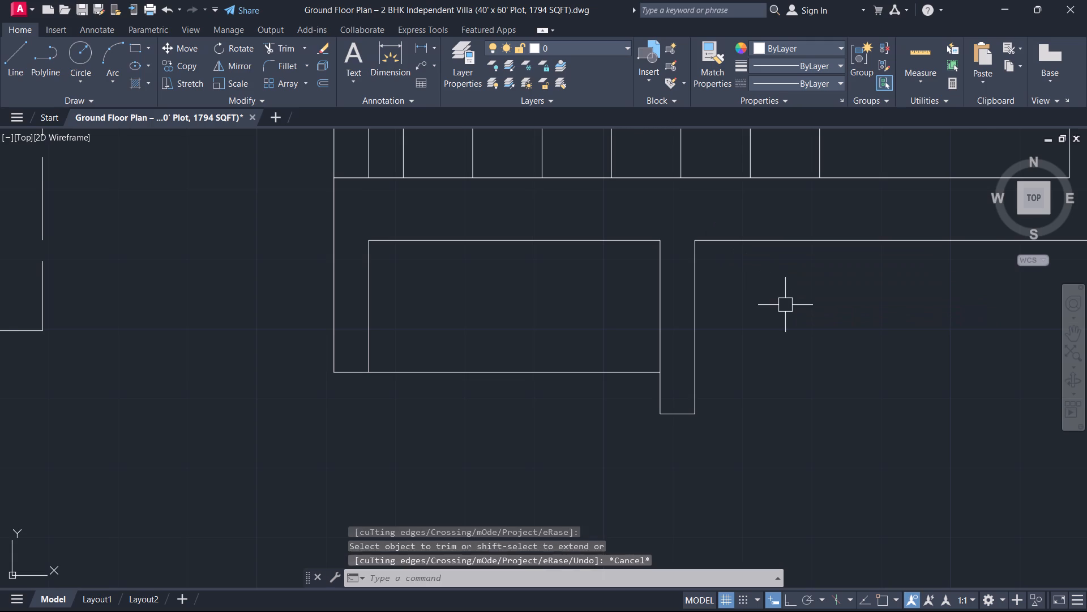
# Add multiline text in the small room south of the staircase, reading TOILET with 6'-8"X4'-7" on the second line.
pyautogui.scroll(-1, 786, 313)
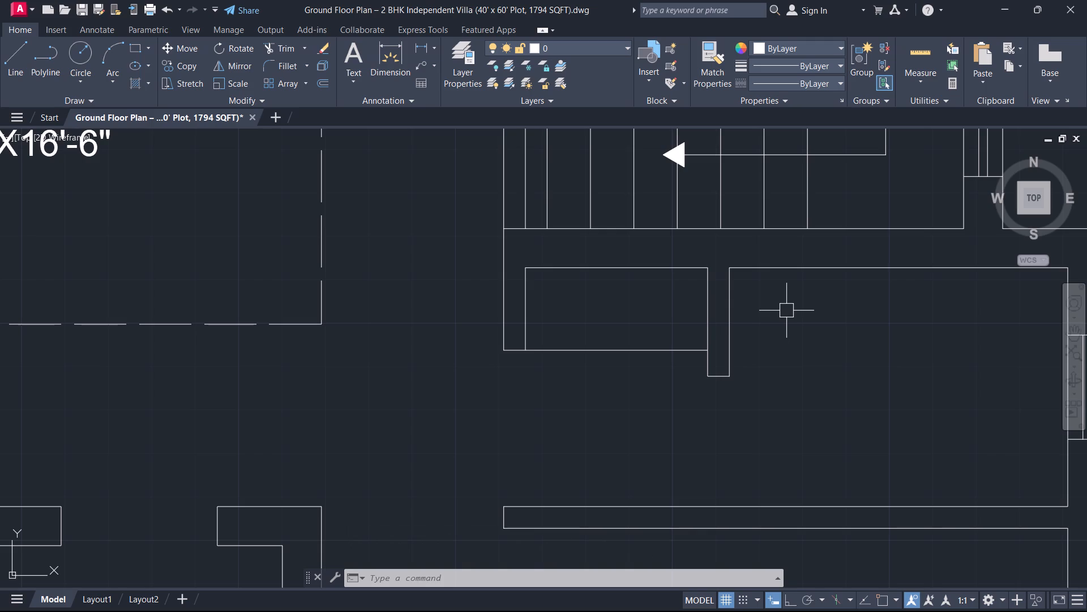
pyautogui.write('T')
pyautogui.press('space')
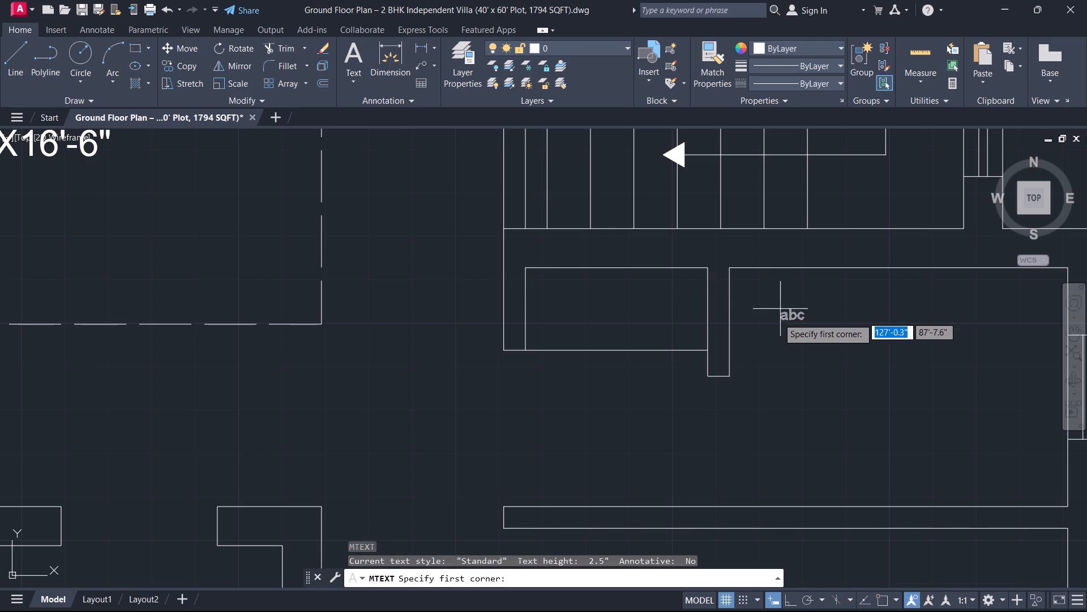
pyautogui.click(769, 333)
pyautogui.click(943, 390)
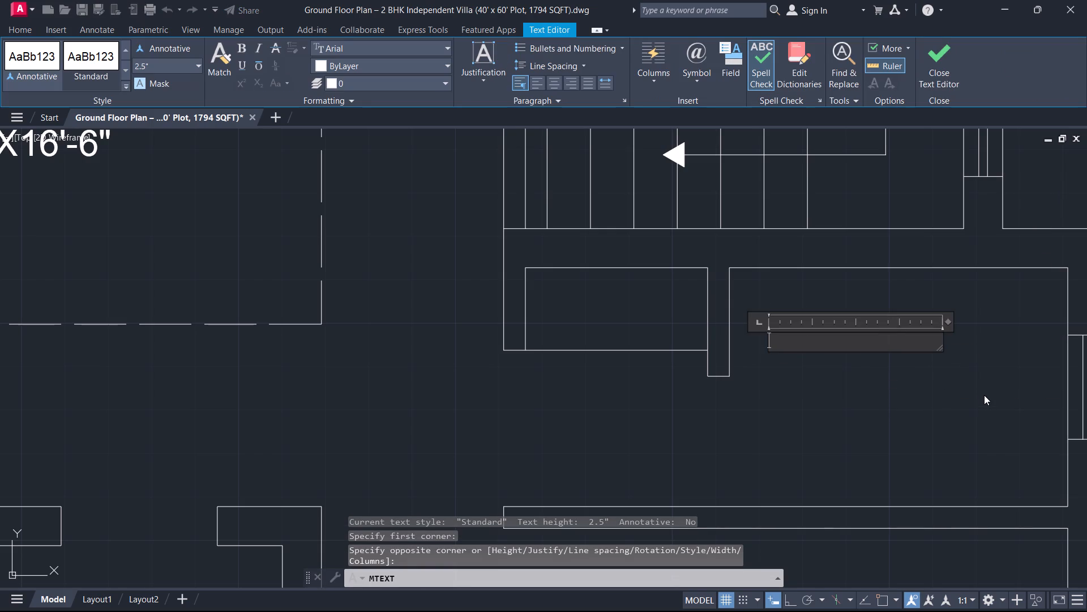
pyautogui.write('TOILRT')
pyautogui.press('BackSpace')
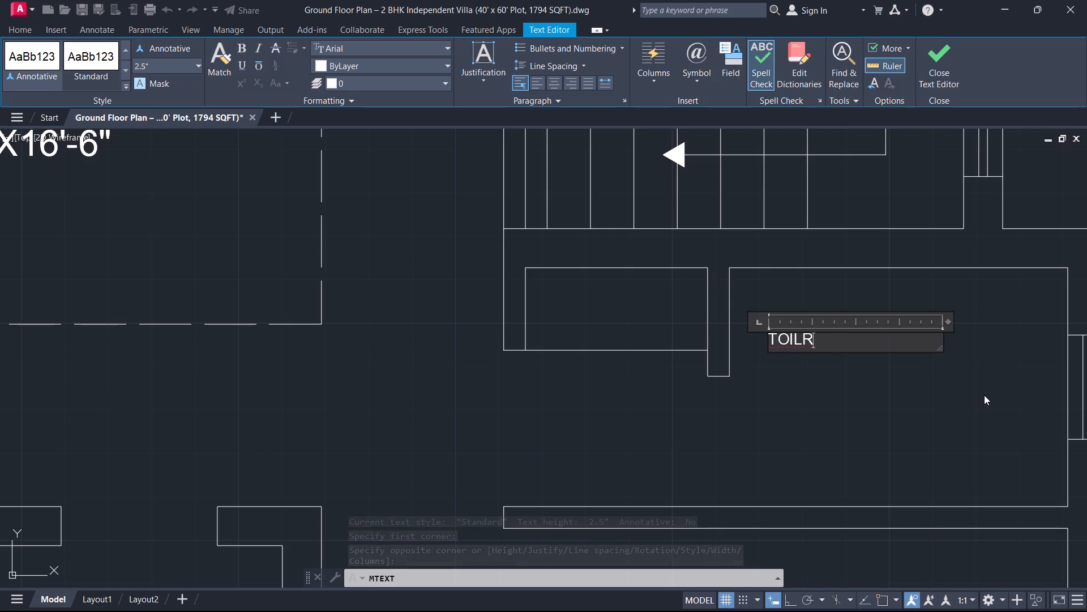
pyautogui.press('BackSpace')
pyautogui.write('ET')
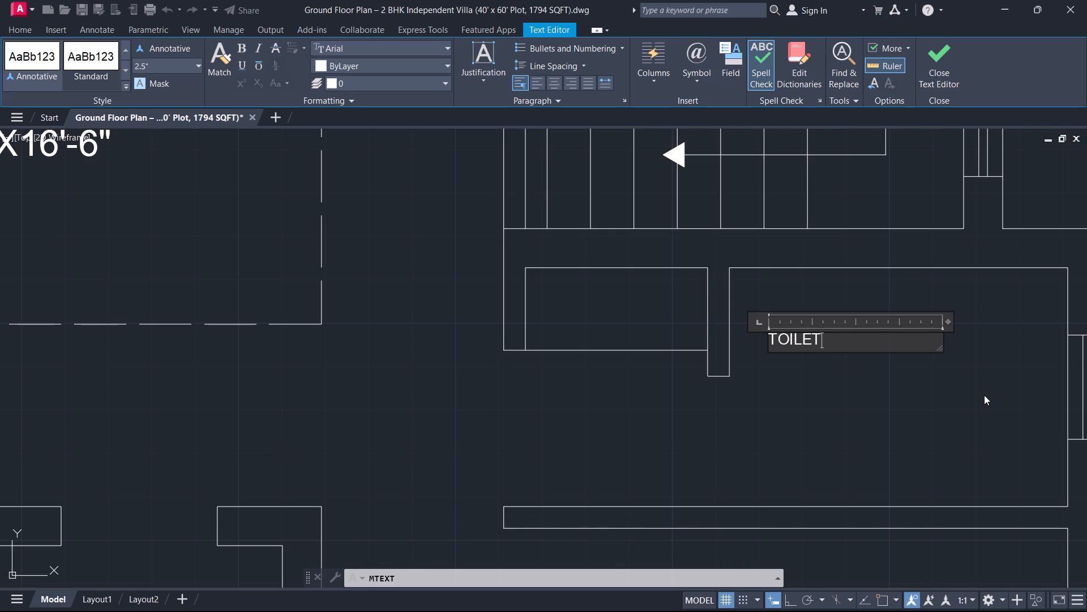
pyautogui.press('Return')
pyautogui.write("6'8")
pyautogui.press('BackSpace')
pyautogui.press('-')
pyautogui.write('8"')
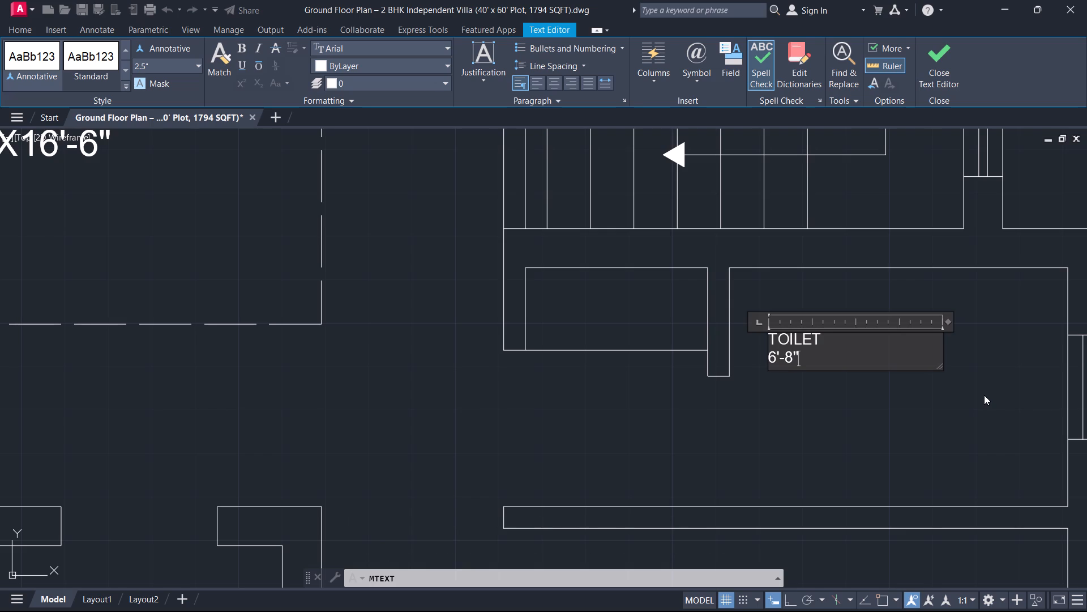
pyautogui.press('x')
pyautogui.write("4'")
pyautogui.press('-')
pyautogui.write('7"')
# Set the TOILET label south of the staircase to 6" text height, indent TOILET by one space, and finish the text.
pyautogui.moveTo(839, 354); pyautogui.dragTo(731, 340)
pyautogui.click(174, 64)
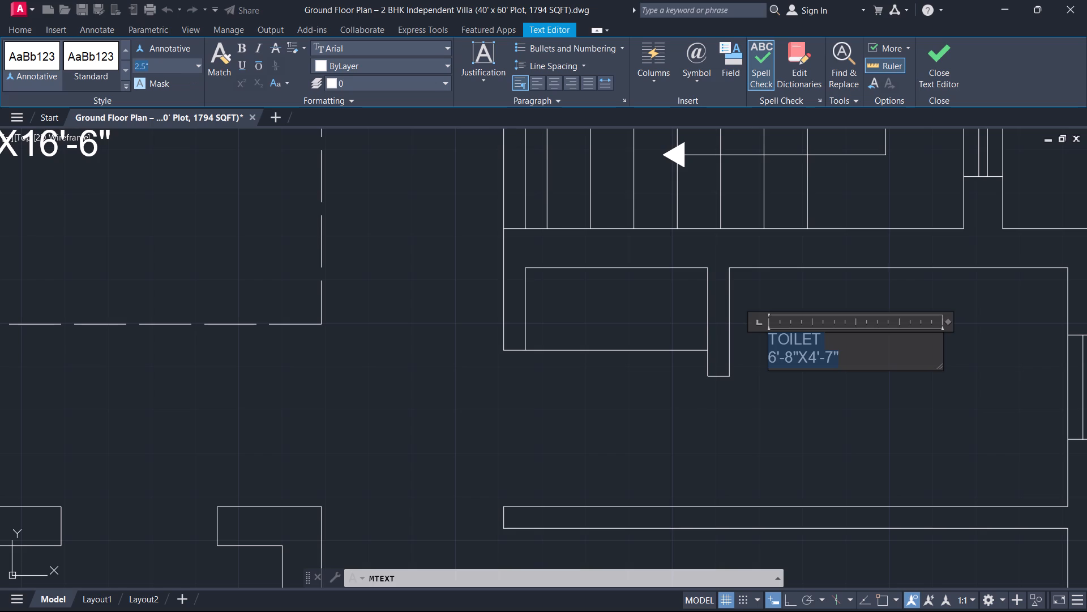
pyautogui.press('6')
pyautogui.press('Return')
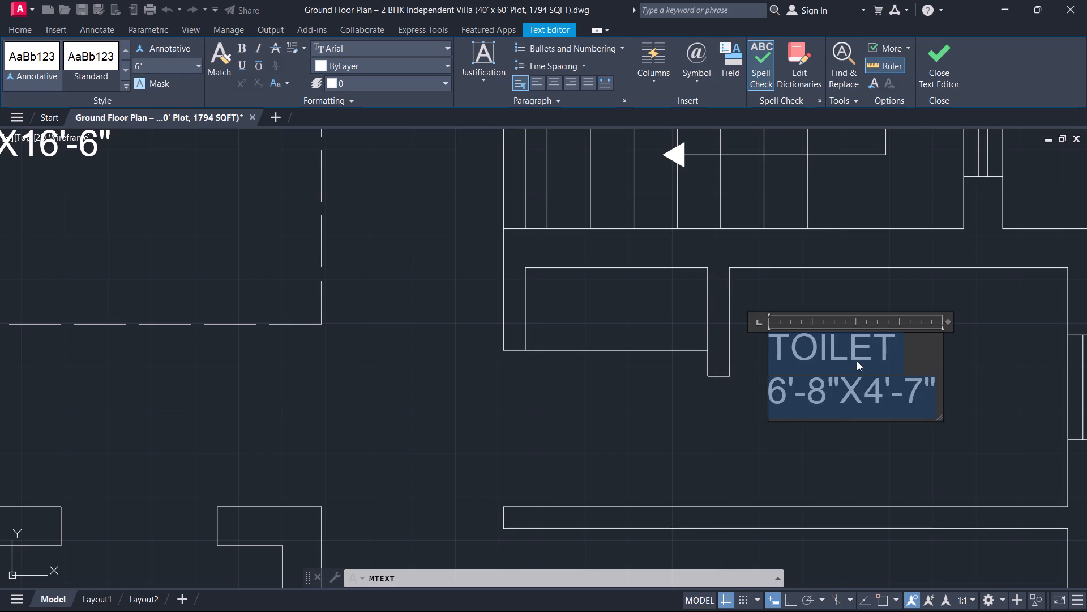
pyautogui.click(776, 354)
pyautogui.press('space')
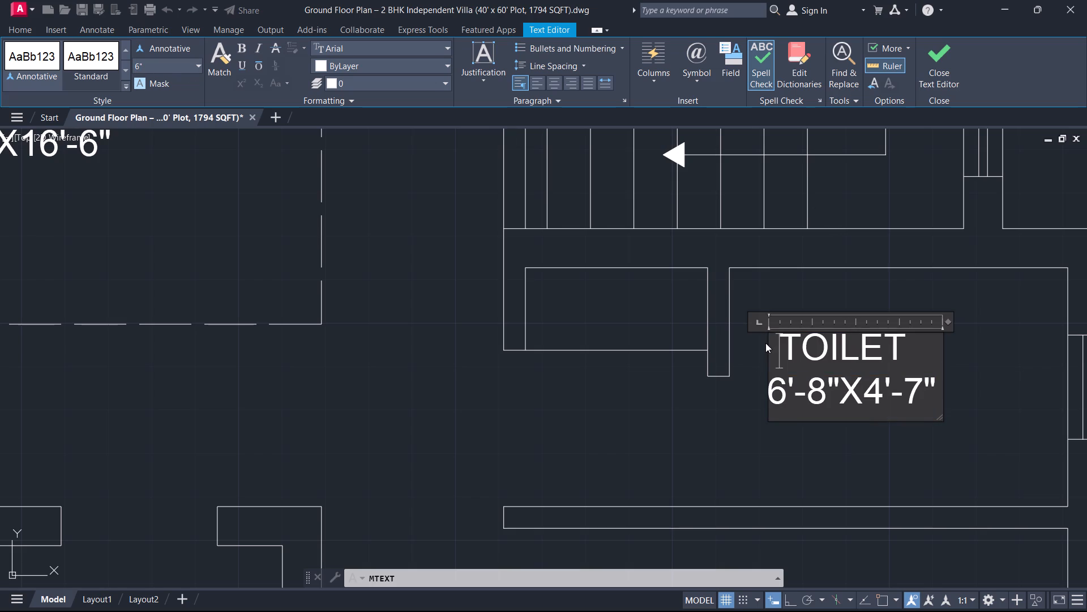
pyautogui.click(922, 59)
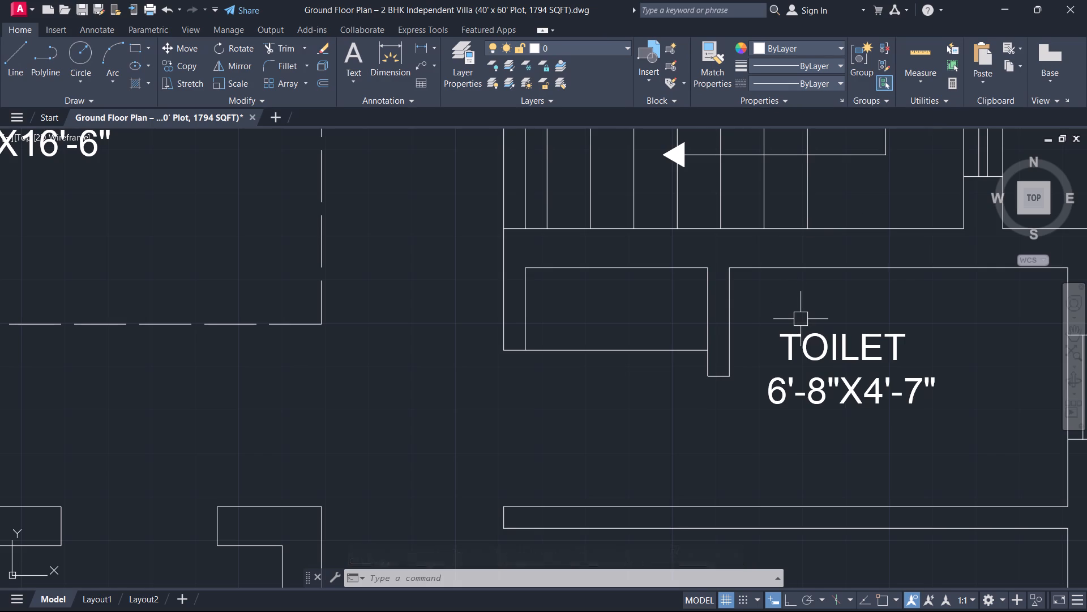
# Look over the room labels and door openings across the whole ground floor plan.
pyautogui.scroll(-2, 802, 325)
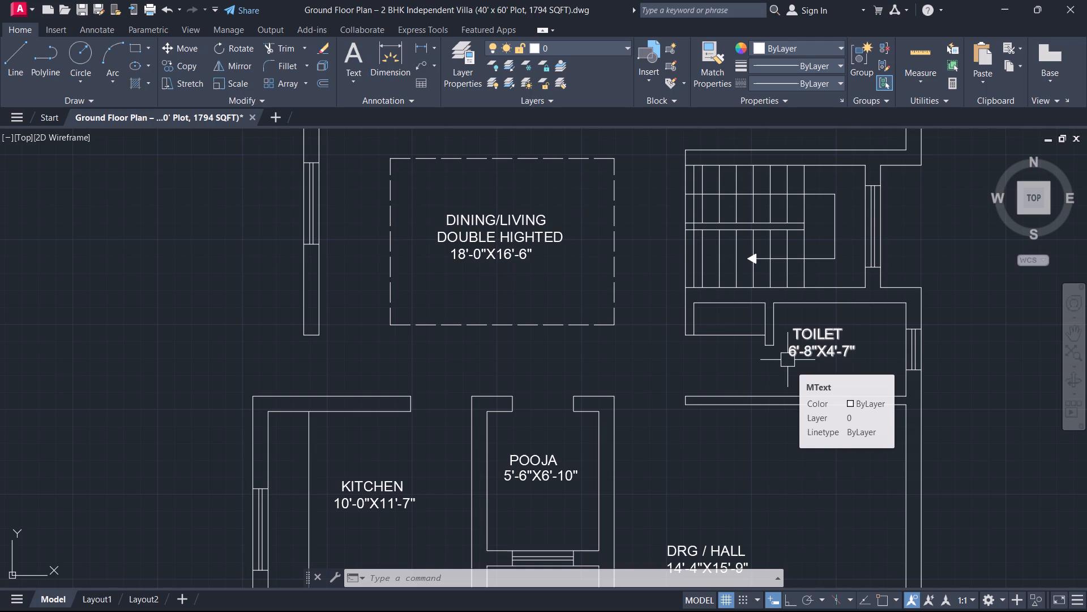
pyautogui.moveTo(795, 389); pyautogui.dragTo(795, 390, button='middle')
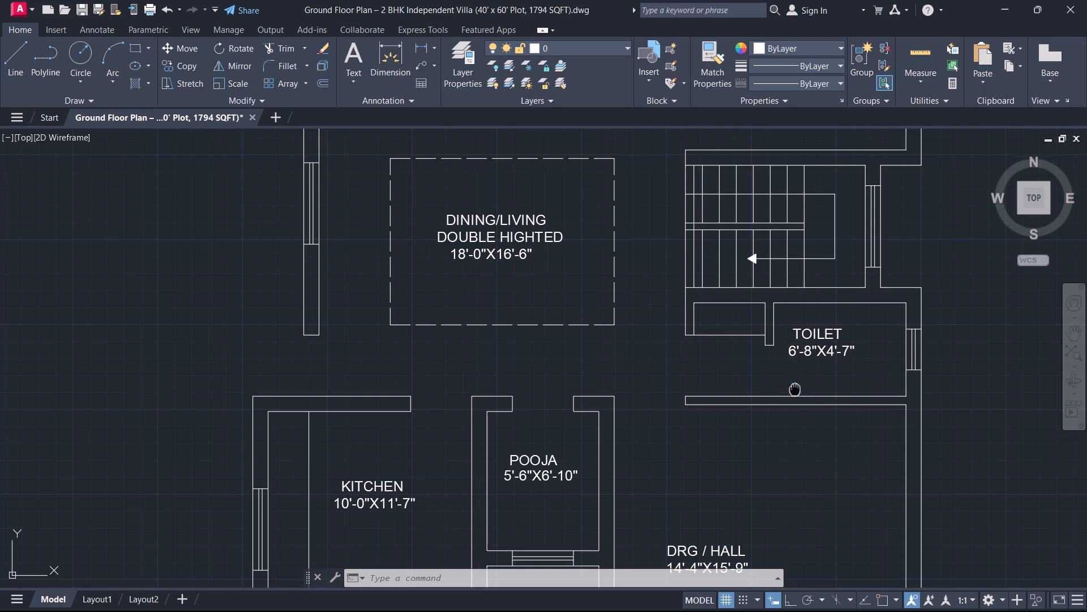
pyautogui.moveTo(795, 390); pyautogui.dragTo(774, 345, button='middle')
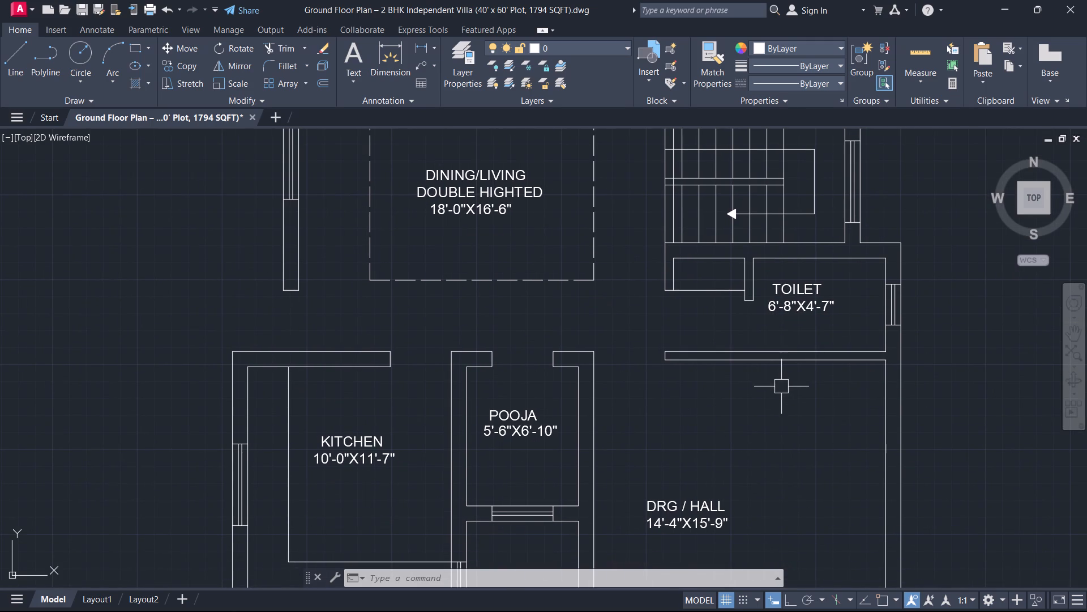
pyautogui.scroll(-1, 754, 393)
pyautogui.moveTo(754, 395); pyautogui.dragTo(820, 337, button='middle')
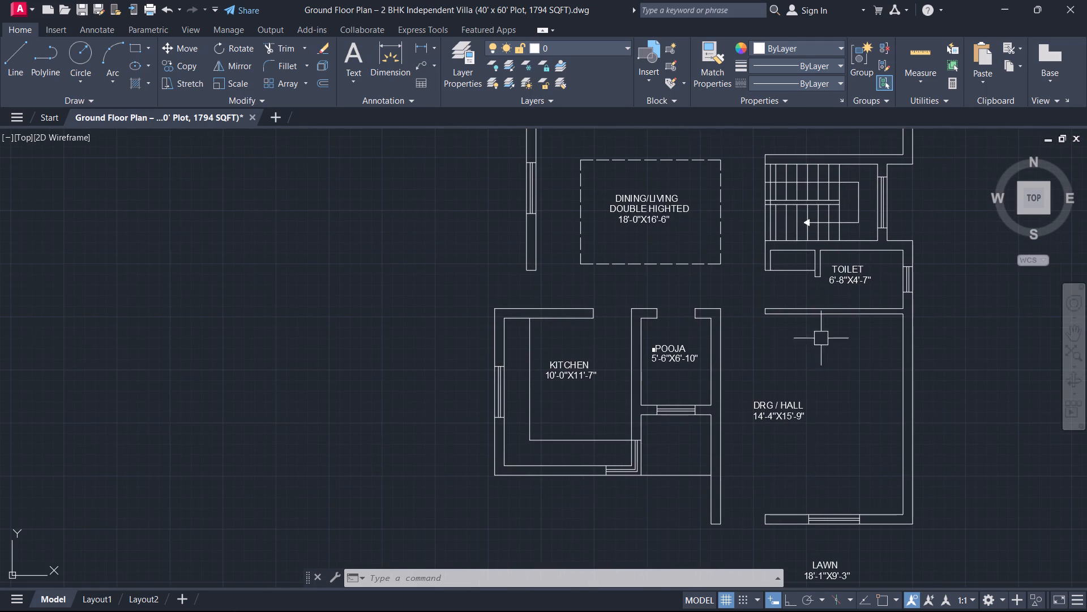
pyautogui.scroll(1, 816, 440)
pyautogui.scroll(-1, 690, 453)
pyautogui.moveTo(682, 447); pyautogui.dragTo(848, 468, button='middle')
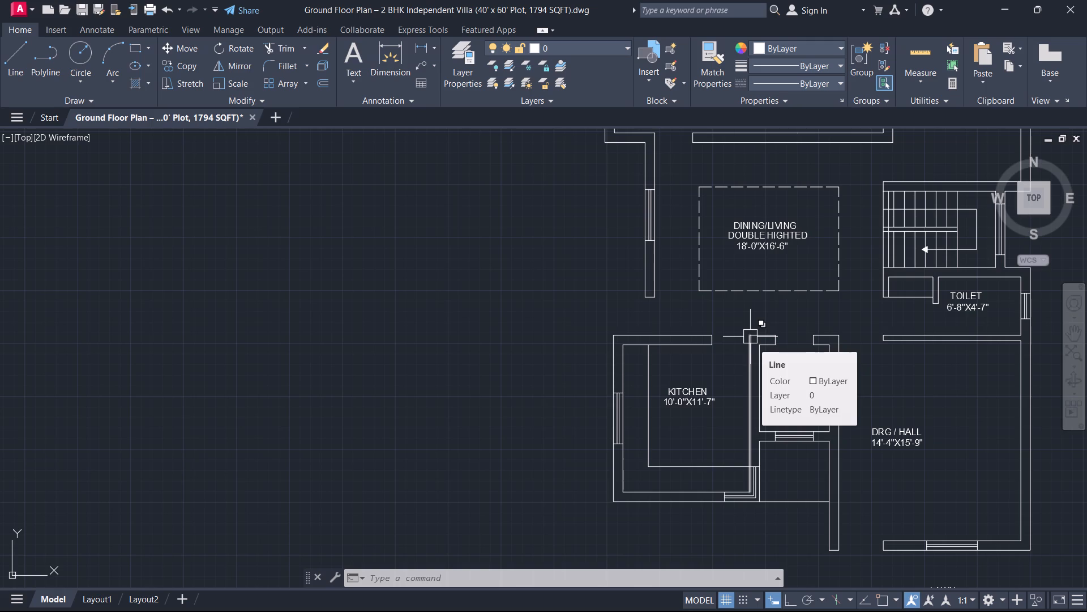
pyautogui.scroll(-3, 727, 299)
pyautogui.moveTo(727, 298); pyautogui.dragTo(730, 328, button='middle')
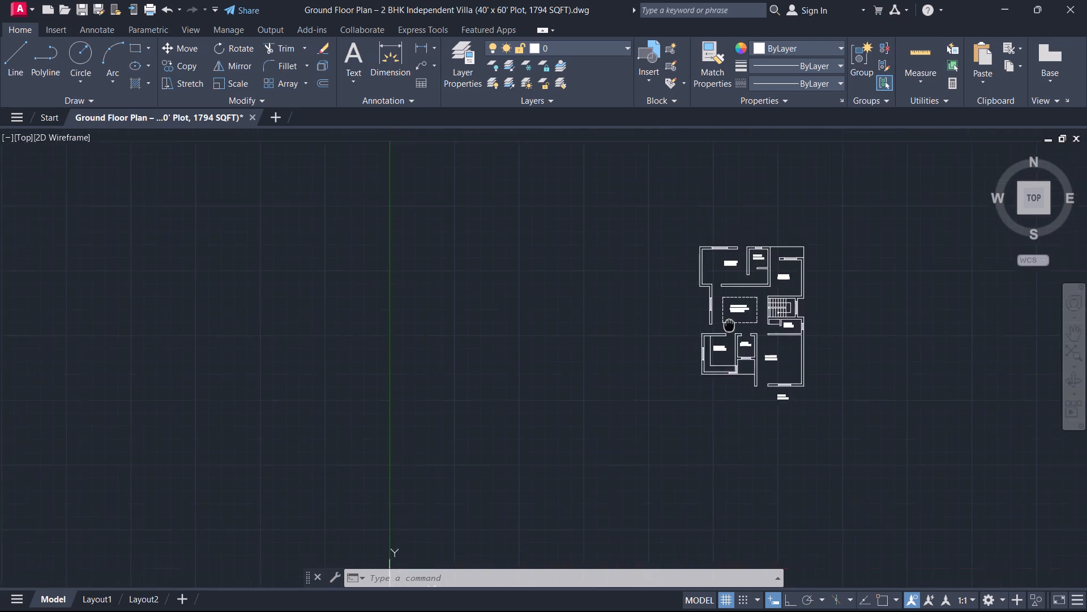
pyautogui.moveTo(730, 328); pyautogui.dragTo(729, 394, button='middle')
# Add multiline text D at the door opening in the south wall of M.BEDROOM, with a text height of 8".
pyautogui.scroll(2, 726, 364)
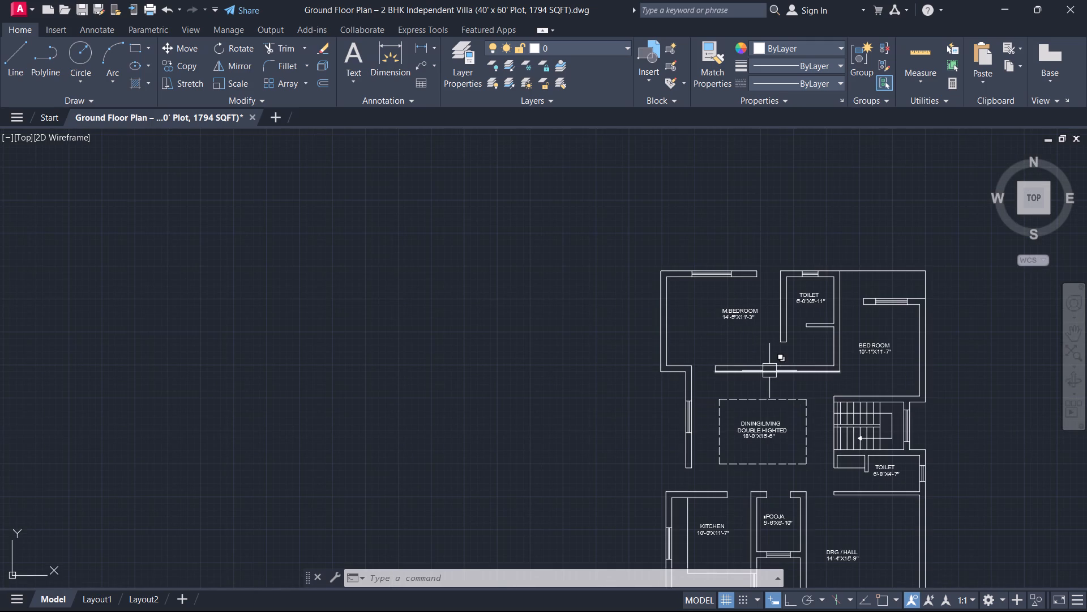
pyautogui.scroll(1, 735, 376)
pyautogui.scroll(1, 670, 378)
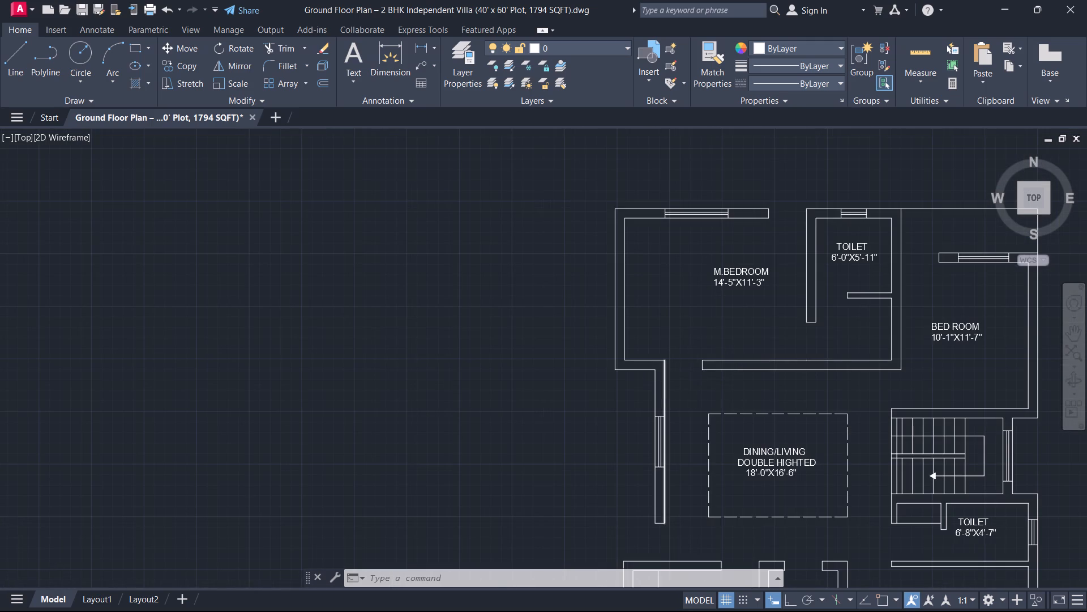
pyautogui.write('T')
pyautogui.press('space')
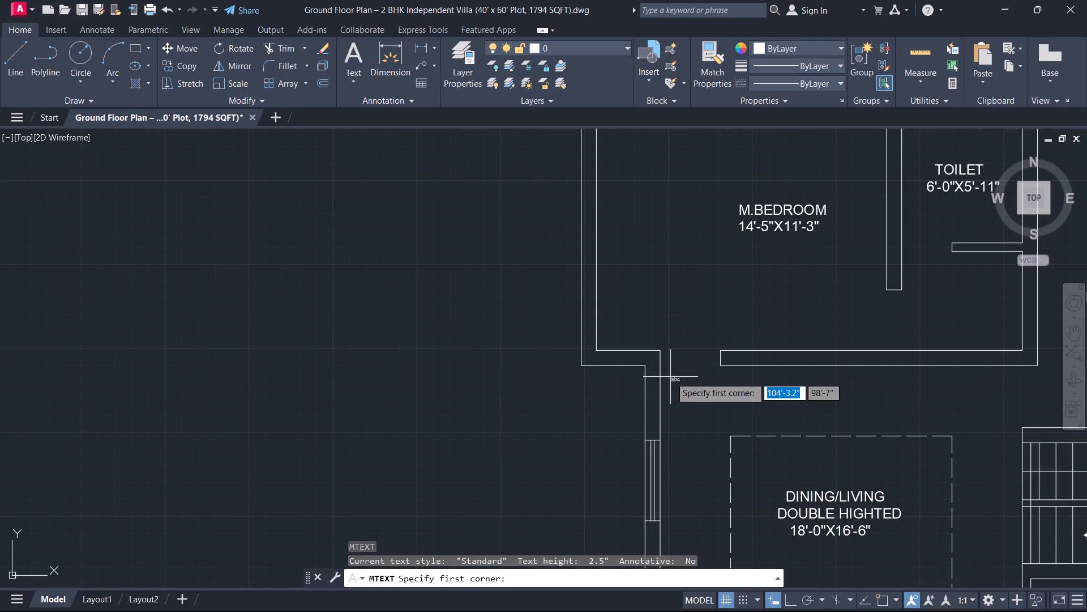
pyautogui.scroll(3, 702, 388)
pyautogui.click(610, 239)
pyautogui.click(750, 330)
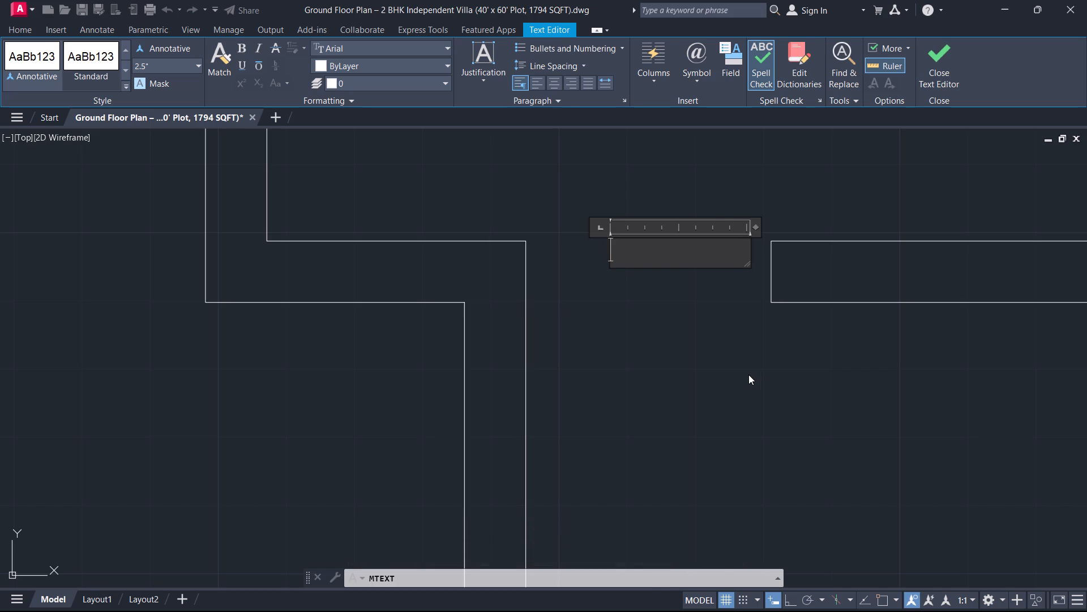
pyautogui.press('d')
pyautogui.moveTo(641, 243); pyautogui.dragTo(545, 244)
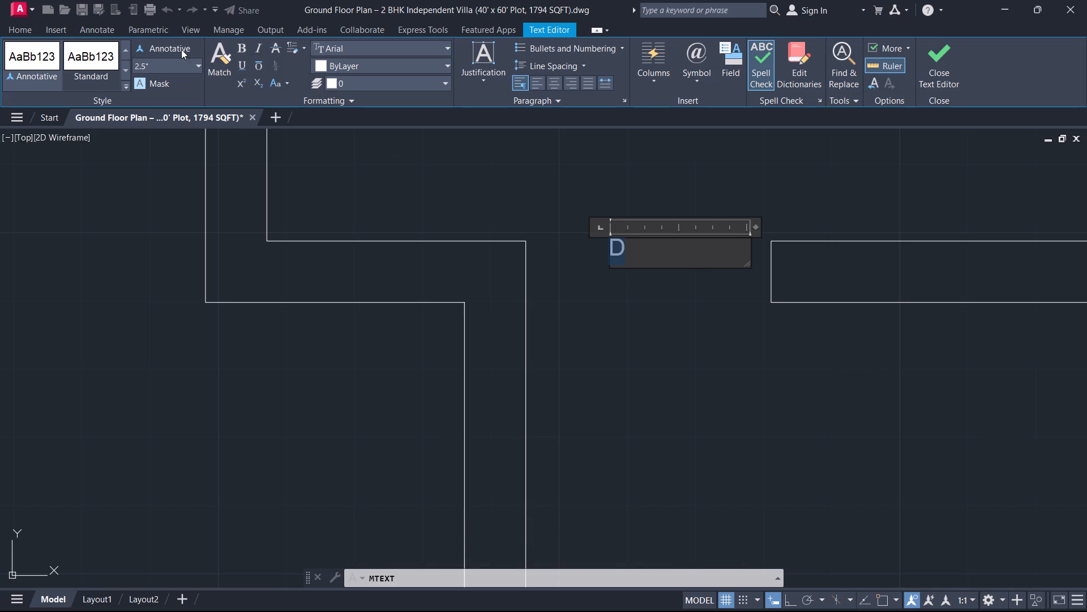
pyautogui.click(167, 62)
pyautogui.press('8')
pyautogui.press('Return')
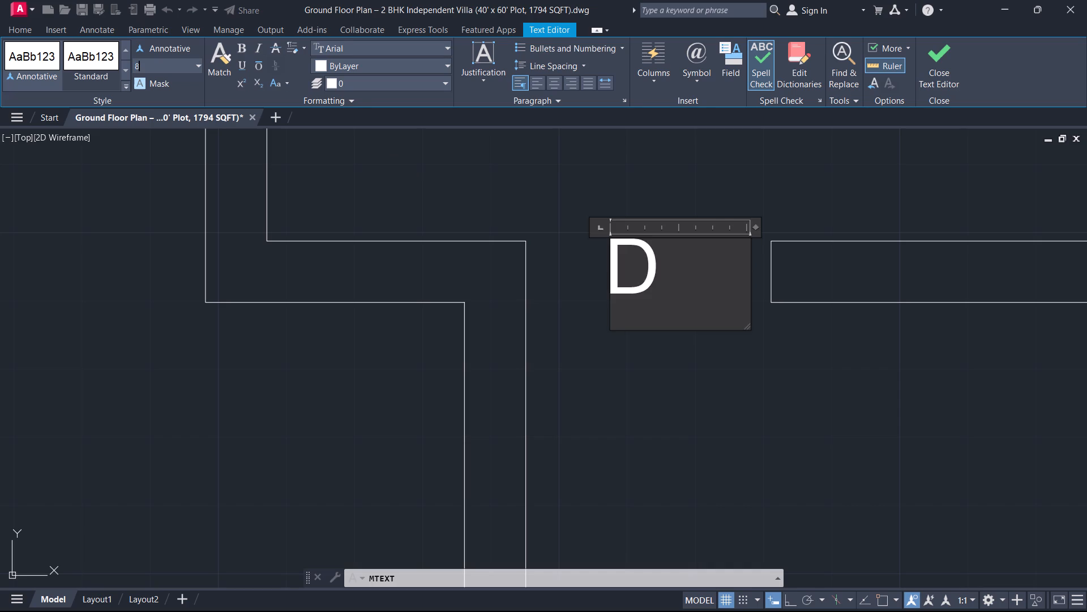
pyautogui.click(949, 63)
# Shift the D label so it sits centred within the M.BEDROOM door opening.
pyautogui.scroll(-4, 785, 214)
pyautogui.moveTo(726, 243); pyautogui.dragTo(696, 276, button='middle')
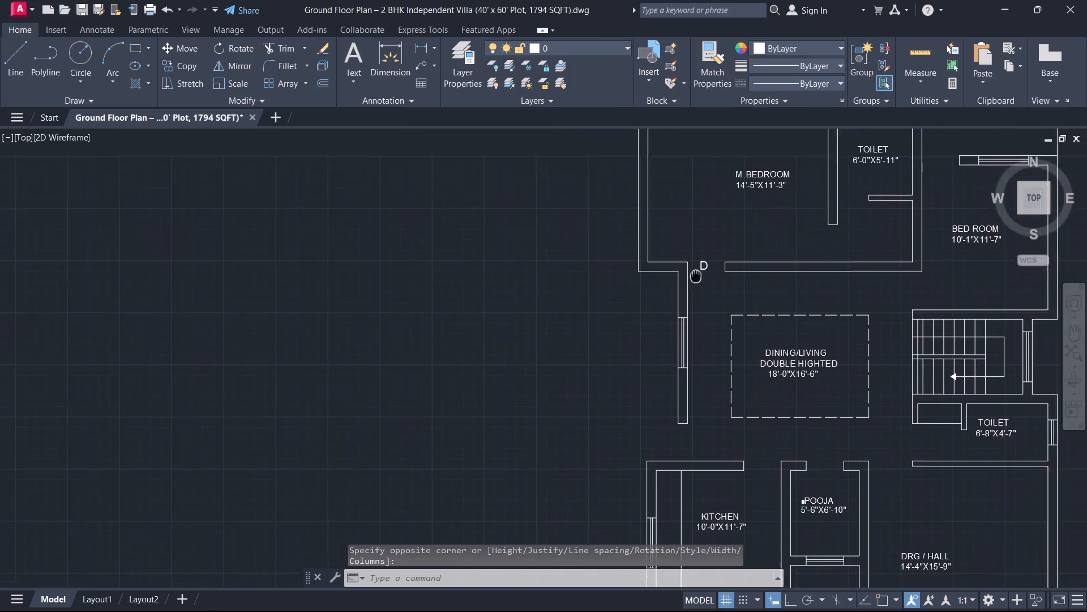
pyautogui.moveTo(696, 276); pyautogui.dragTo(621, 332, button='middle')
pyautogui.scroll(4, 619, 332)
pyautogui.click(664, 308)
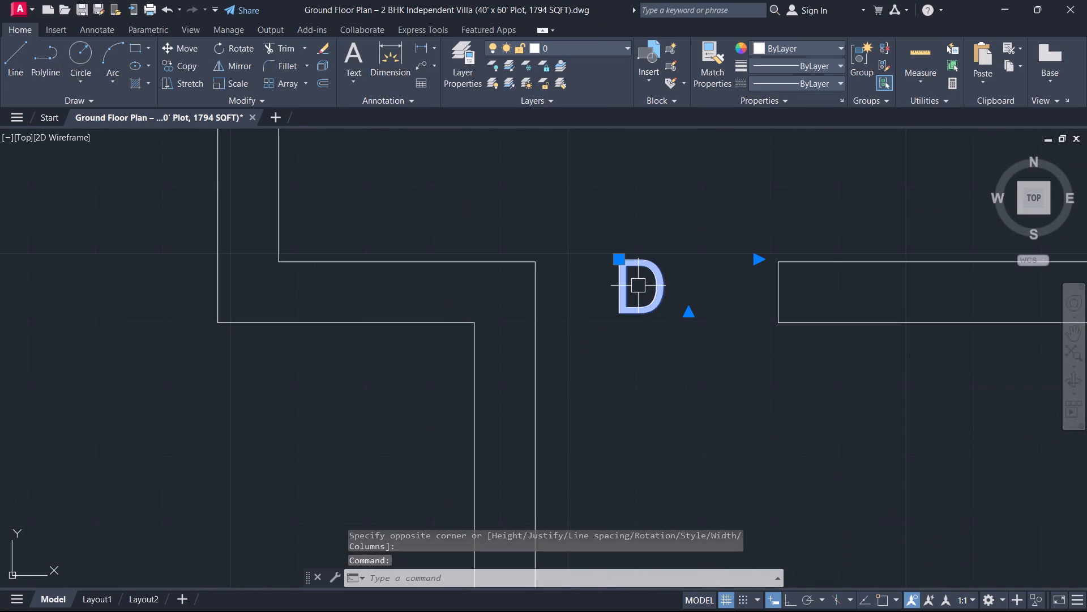
pyautogui.click(621, 263)
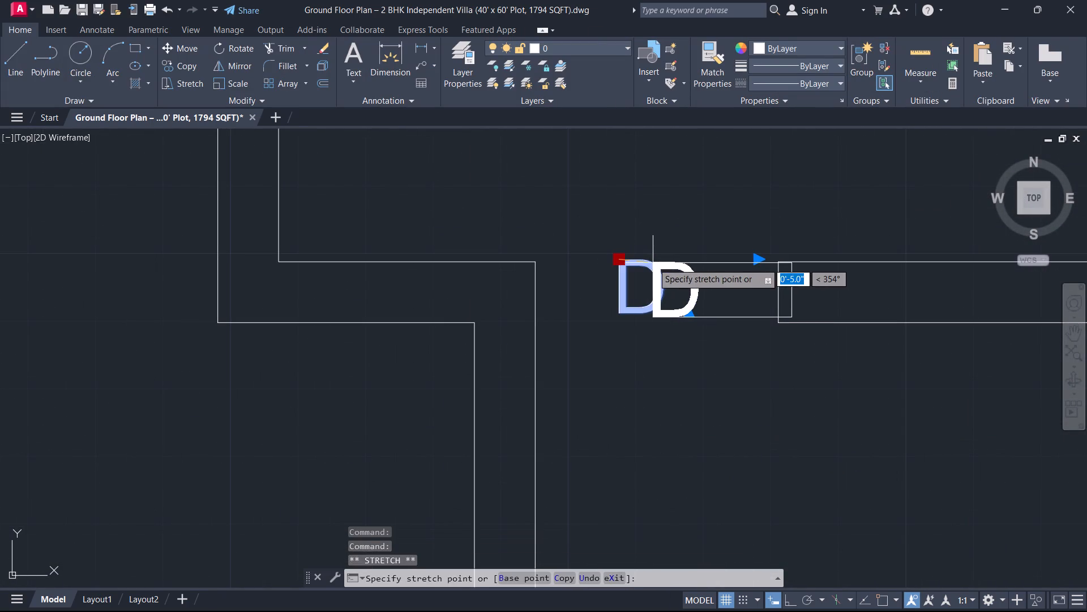
pyautogui.click(653, 263)
pyautogui.scroll(-2, 579, 286)
pyautogui.scroll(3, 606, 301)
pyautogui.click(607, 209)
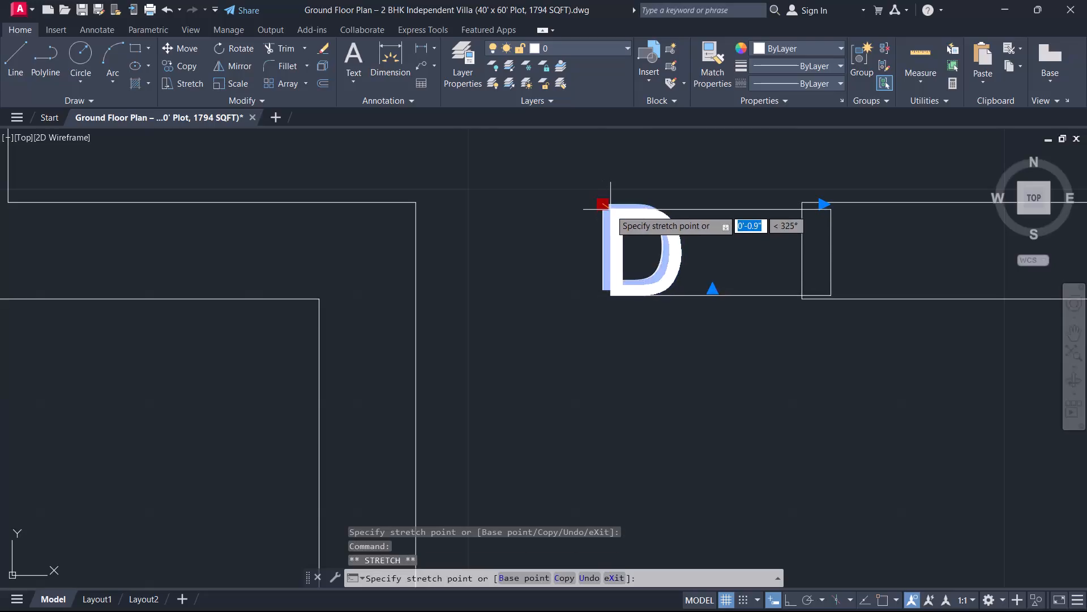
pyautogui.click(581, 203)
# Copy the D label from the M.BEDROOM door opening into the doorway south of the TOILET 6'-0"X5'-11" label.
pyautogui.scroll(-4, 624, 227)
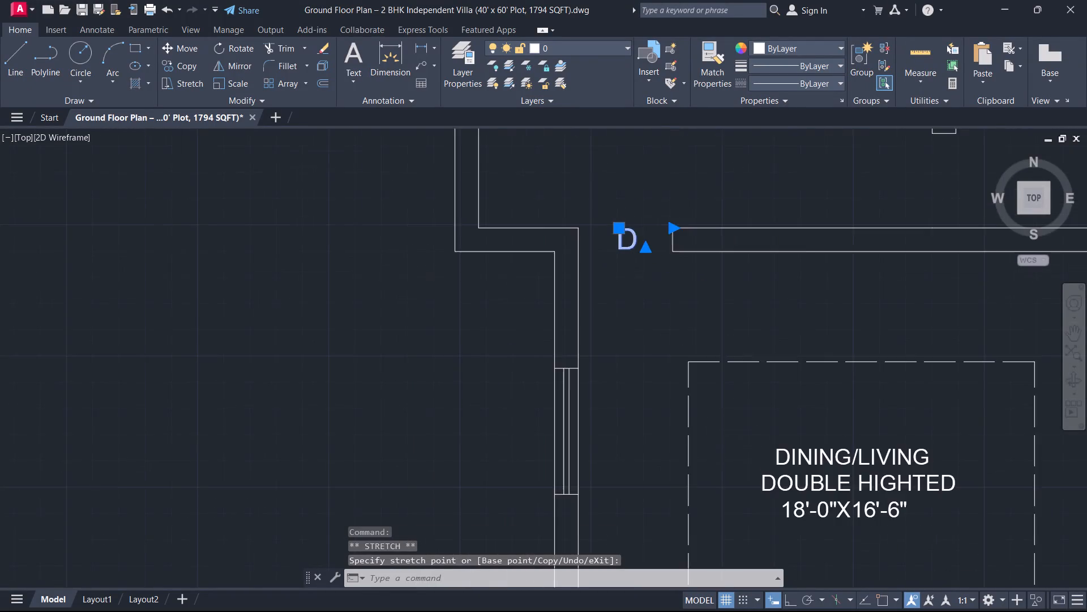
pyautogui.scroll(-1, 639, 246)
pyautogui.moveTo(639, 246); pyautogui.dragTo(641, 266, button='middle')
pyautogui.scroll(1, 637, 285)
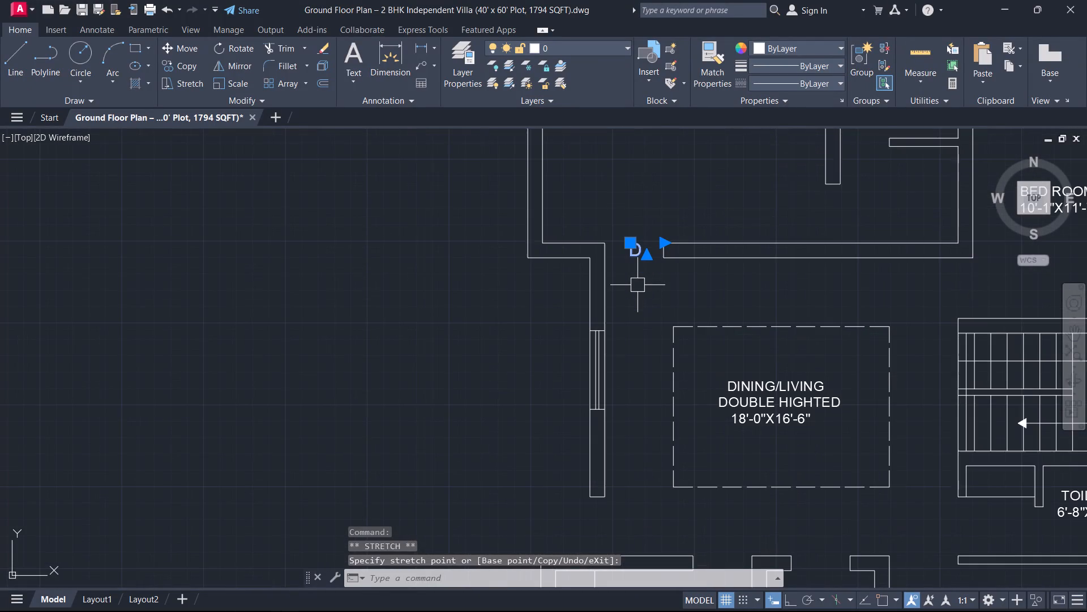
pyautogui.moveTo(738, 279); pyautogui.dragTo(734, 284, button='middle')
pyautogui.scroll(-1, 739, 278)
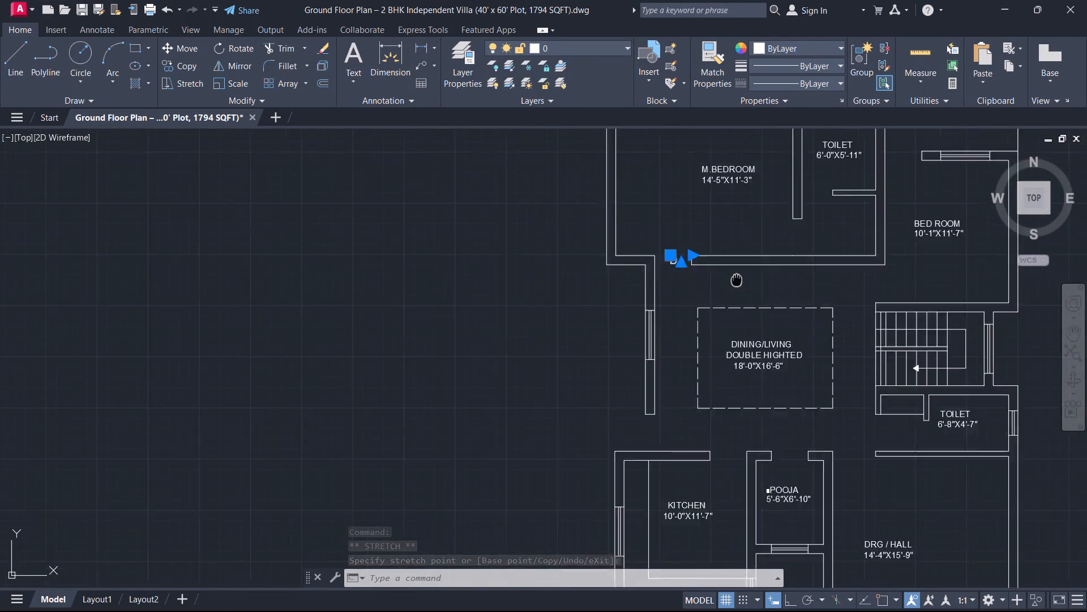
pyautogui.moveTo(734, 284); pyautogui.dragTo(698, 348, button='middle')
pyautogui.scroll(2, 684, 316)
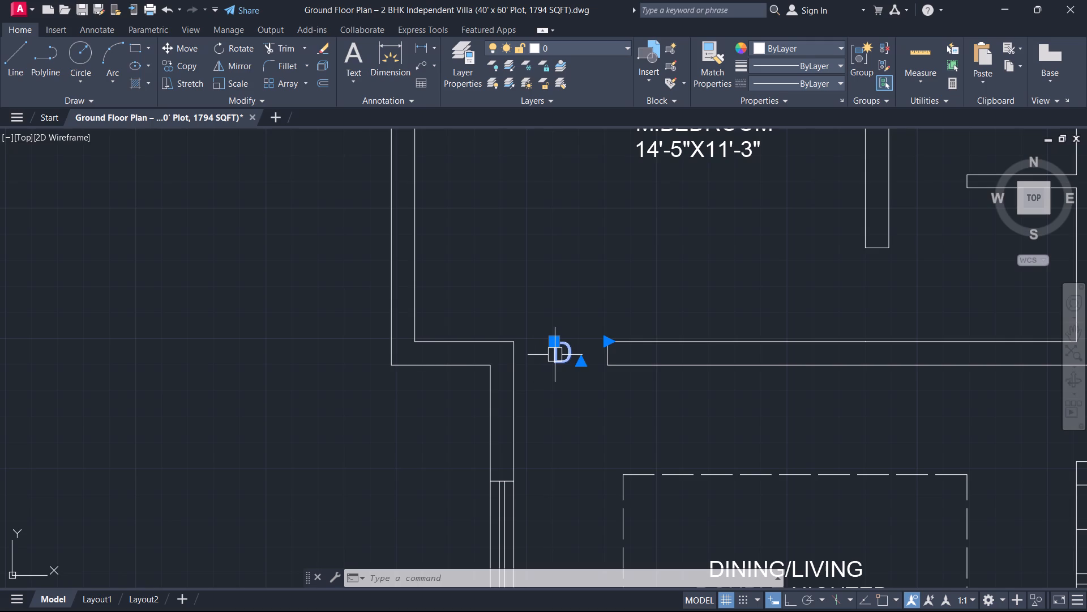
pyautogui.scroll(1, 558, 355)
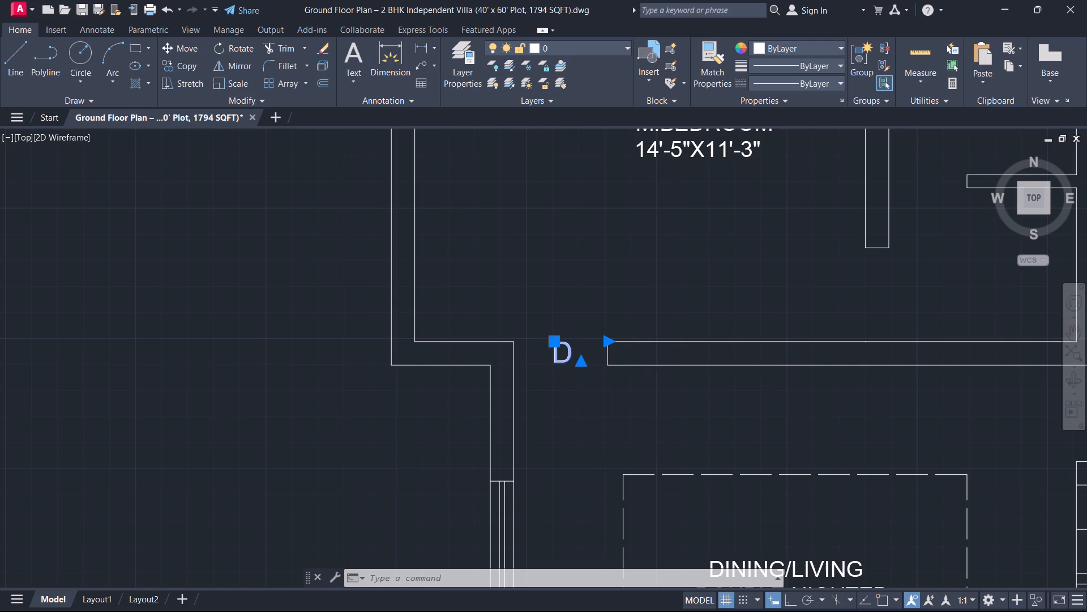
pyautogui.scroll(1, 560, 355)
pyautogui.press('c')
pyautogui.write('O')
pyautogui.press('space')
pyautogui.click(567, 356)
pyautogui.scroll(-2, 720, 350)
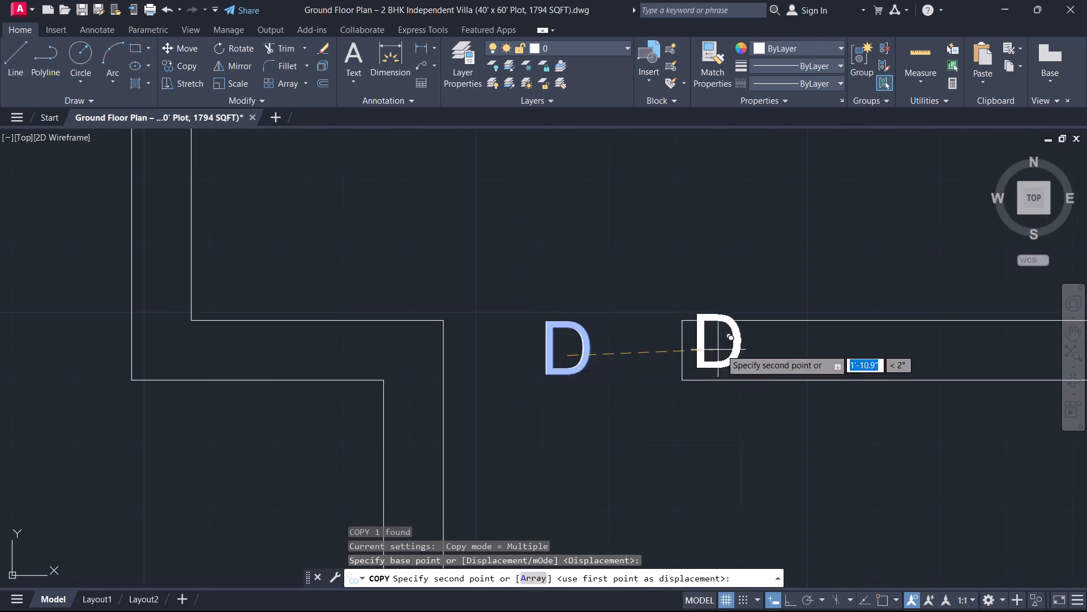
pyautogui.scroll(-2, 721, 349)
pyautogui.moveTo(721, 349); pyautogui.dragTo(294, 405, button='middle')
pyautogui.scroll(4, 407, 381)
pyautogui.moveTo(408, 265); pyautogui.dragTo(395, 396, button='middle')
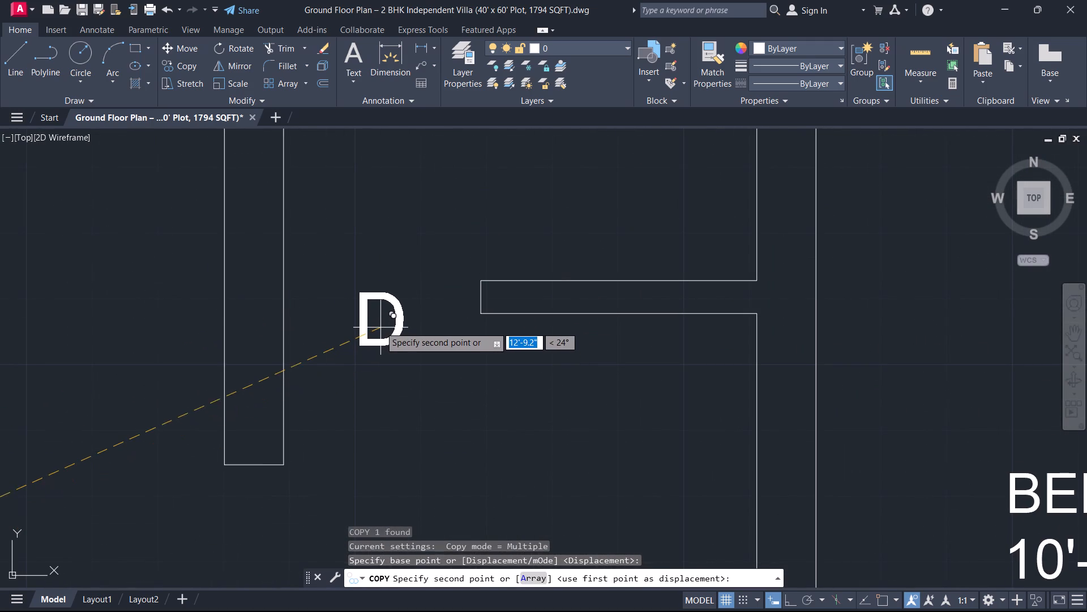
pyautogui.click(381, 309)
# Place D copies at both BED ROOM door openings: beside the north window wall and northwest of the staircase.
pyautogui.scroll(-3, 444, 372)
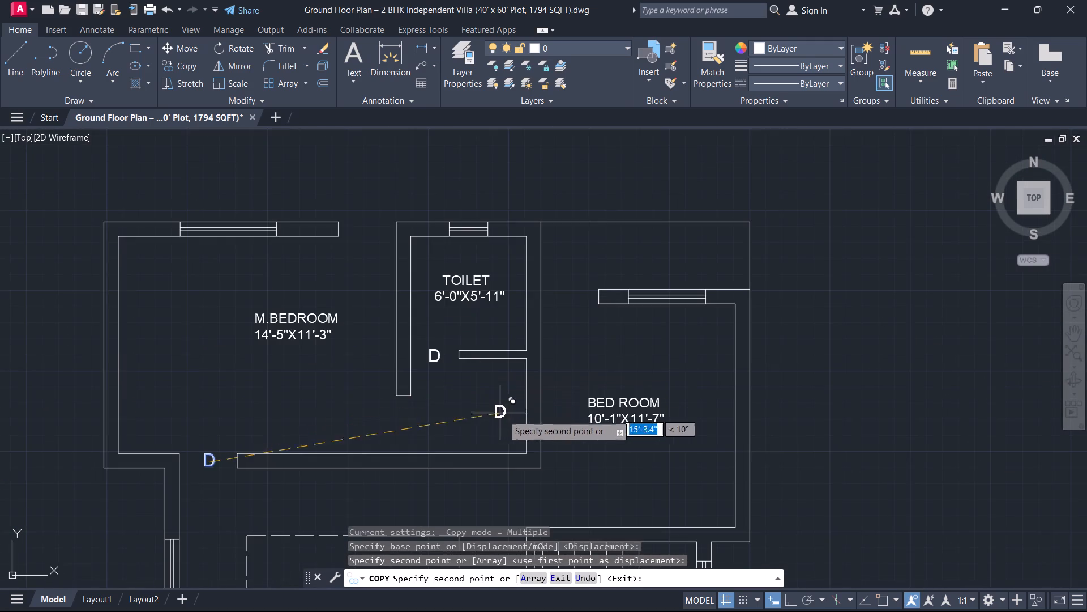
pyautogui.scroll(2, 589, 295)
pyautogui.click(547, 301)
pyautogui.scroll(-1, 591, 375)
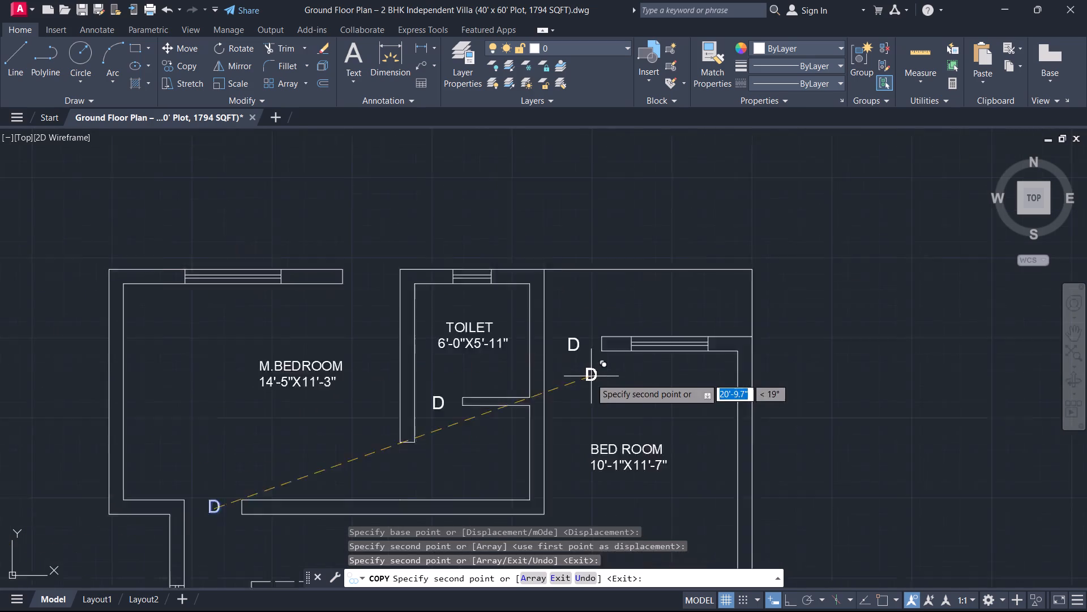
pyautogui.scroll(-3, 590, 378)
pyautogui.moveTo(598, 400); pyautogui.dragTo(546, 235, button='middle')
pyautogui.scroll(4, 528, 282)
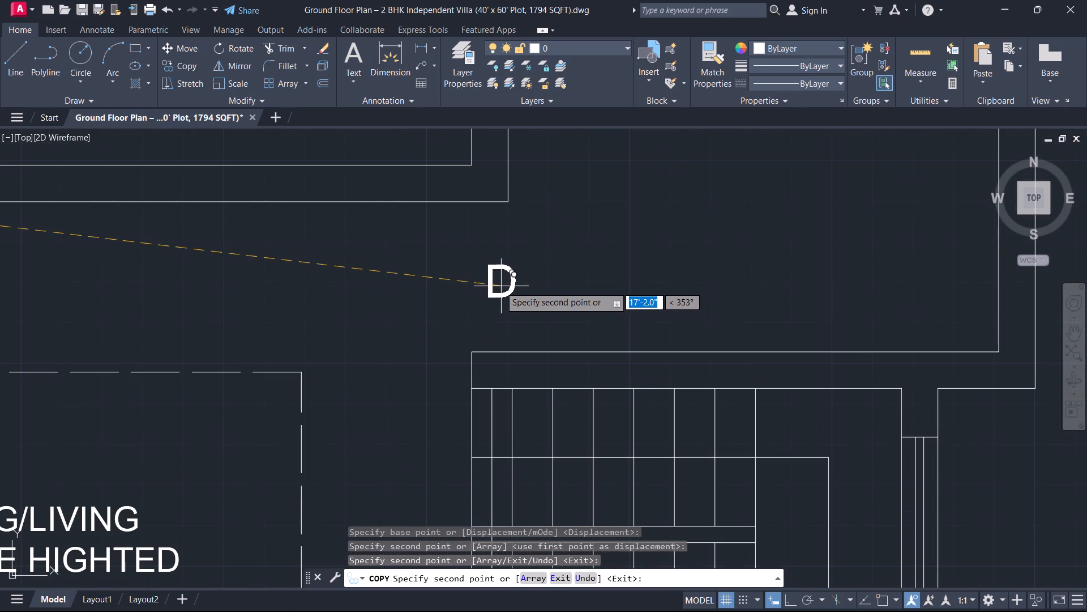
pyautogui.click(490, 283)
# Place a D copy at the doorway below the short wall stub of the toilet south of the staircase.
pyautogui.scroll(-3, 428, 325)
pyautogui.moveTo(439, 382); pyautogui.dragTo(502, 238, button='middle')
pyautogui.scroll(1, 520, 300)
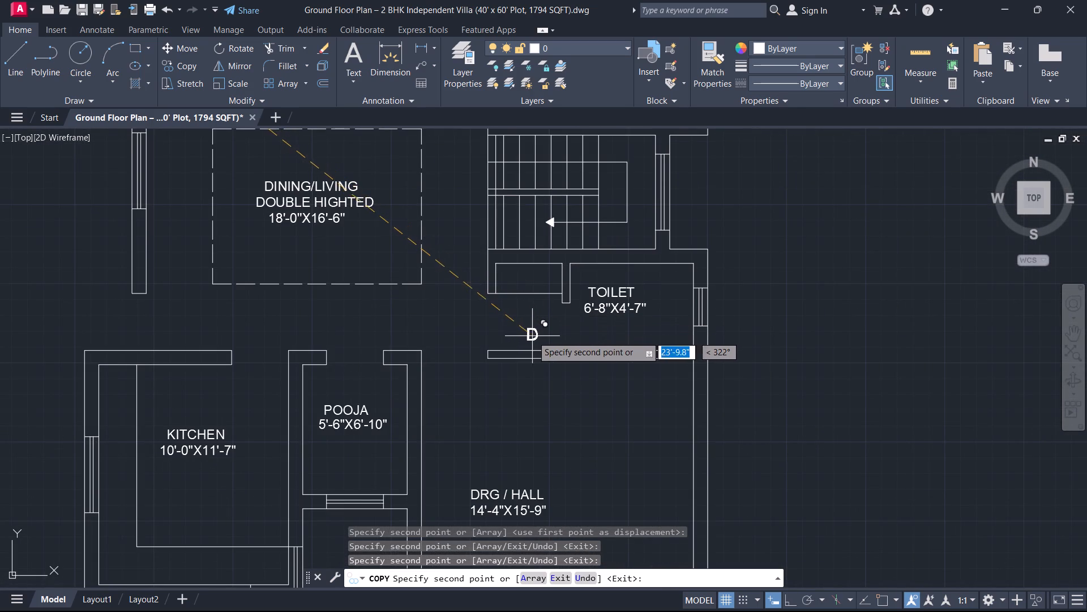
pyautogui.scroll(2, 538, 335)
pyautogui.click(601, 314)
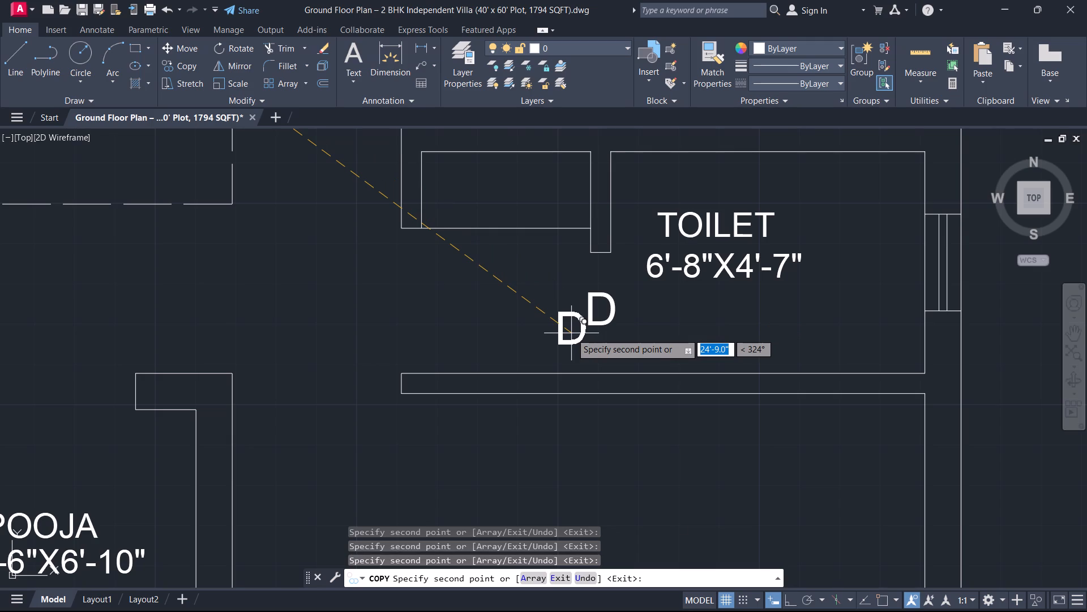
# Place a D copy in the DRG / HALL entrance opening on the south wall facing the LAWN.
pyautogui.scroll(1, 563, 323)
pyautogui.scroll(-5, 560, 328)
pyautogui.moveTo(533, 470); pyautogui.dragTo(564, 343, button='middle')
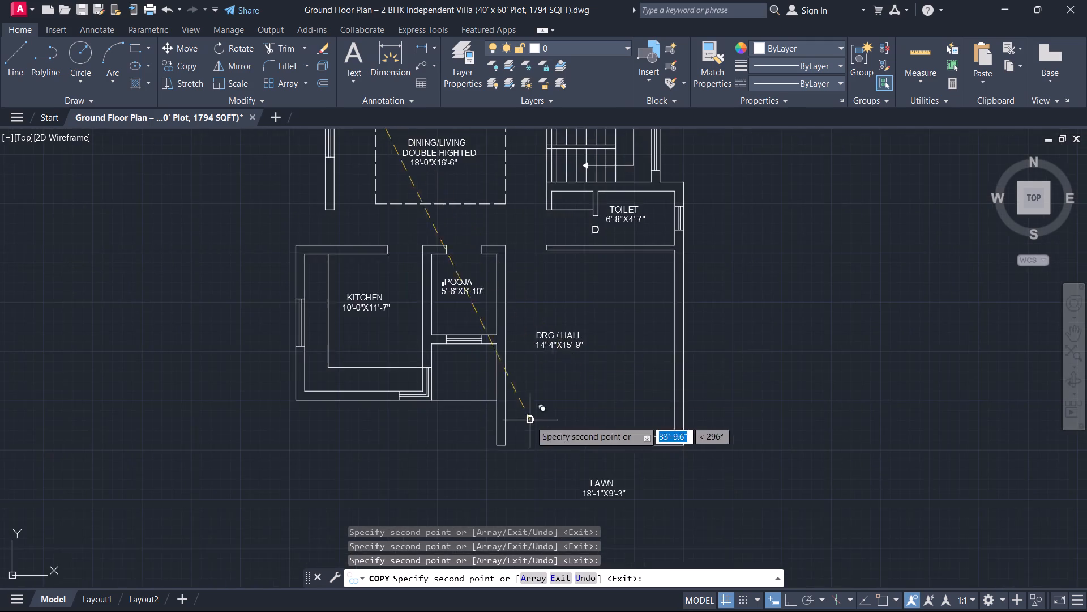
pyautogui.scroll(2, 530, 443)
pyautogui.moveTo(529, 446); pyautogui.dragTo(527, 420, button='middle')
pyautogui.click(515, 416)
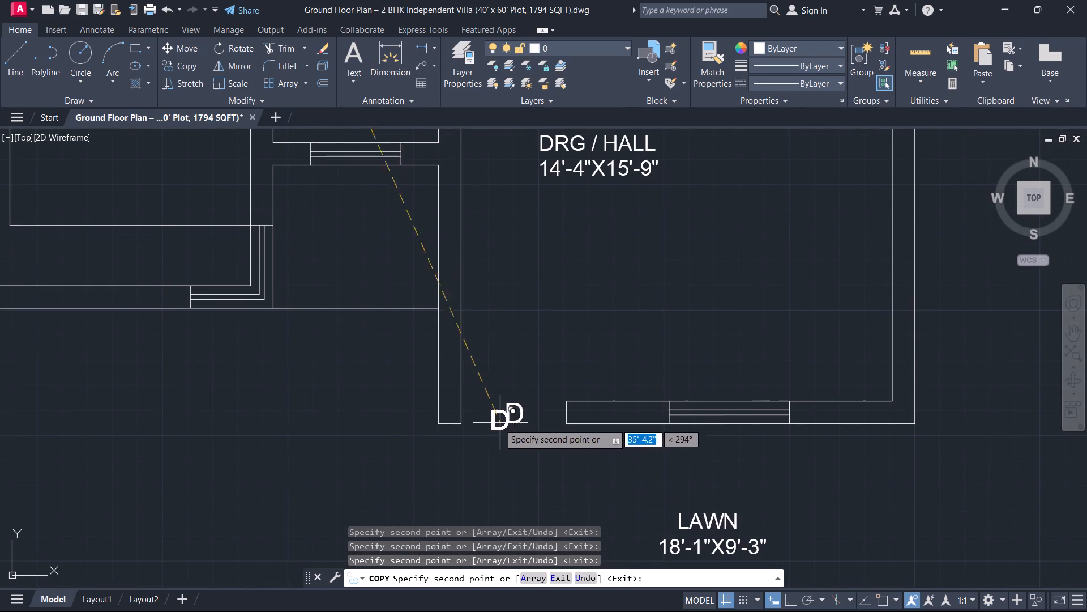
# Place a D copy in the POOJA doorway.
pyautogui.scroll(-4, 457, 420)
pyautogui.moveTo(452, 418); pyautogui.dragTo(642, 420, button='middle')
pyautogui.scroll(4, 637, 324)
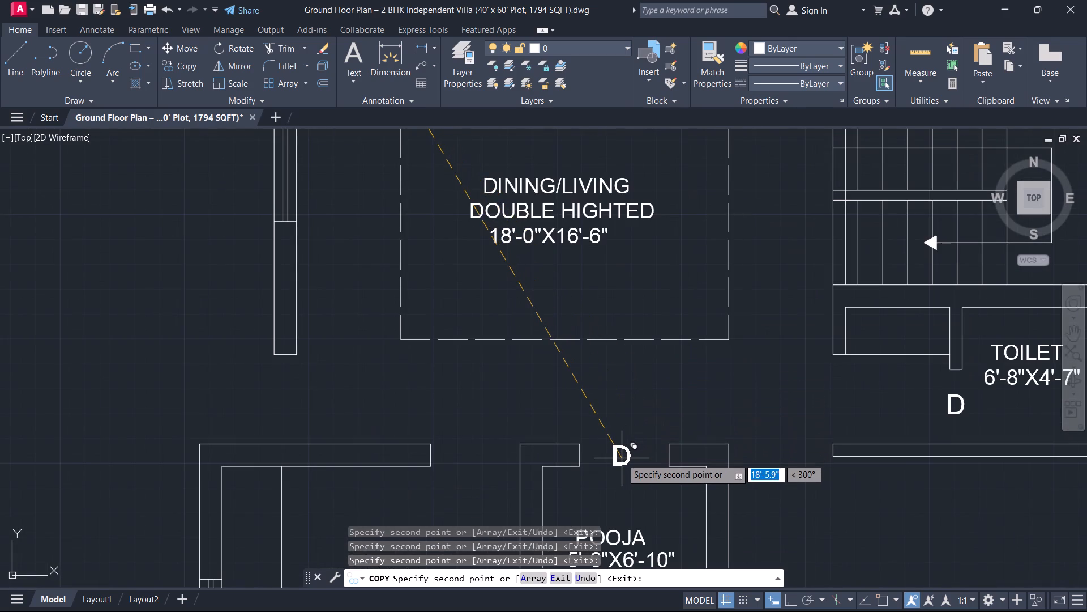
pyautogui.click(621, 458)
# Place D copies in the opening between the DINING/LIVING west wall and the kitchen, and in the KITCHEN doorway beside POOJA.
pyautogui.scroll(-2, 562, 504)
pyautogui.moveTo(557, 490); pyautogui.dragTo(675, 433, button='middle')
pyautogui.scroll(3, 648, 436)
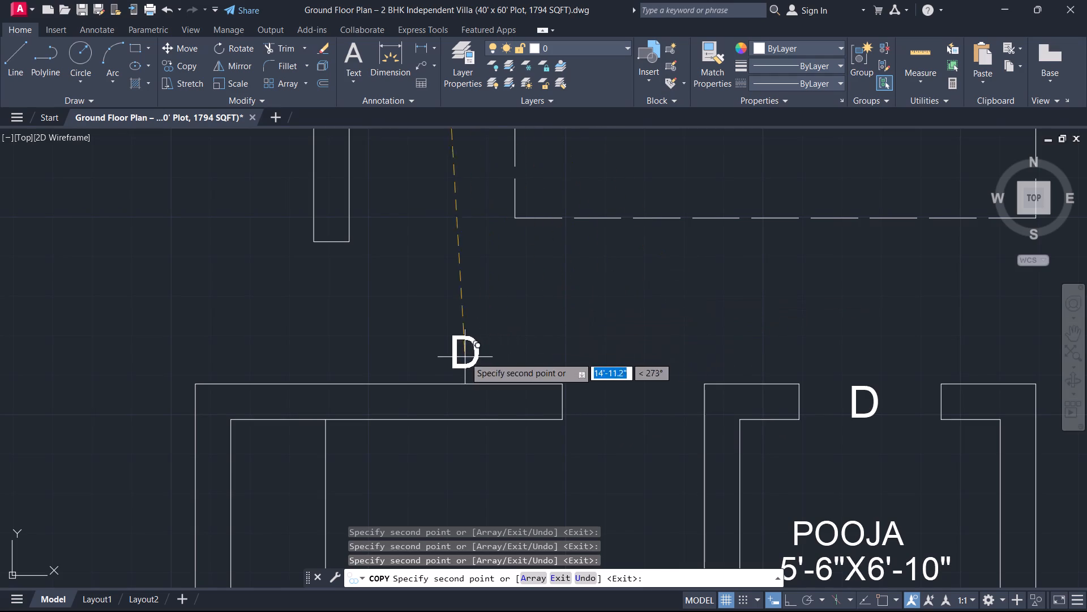
pyautogui.click(332, 318)
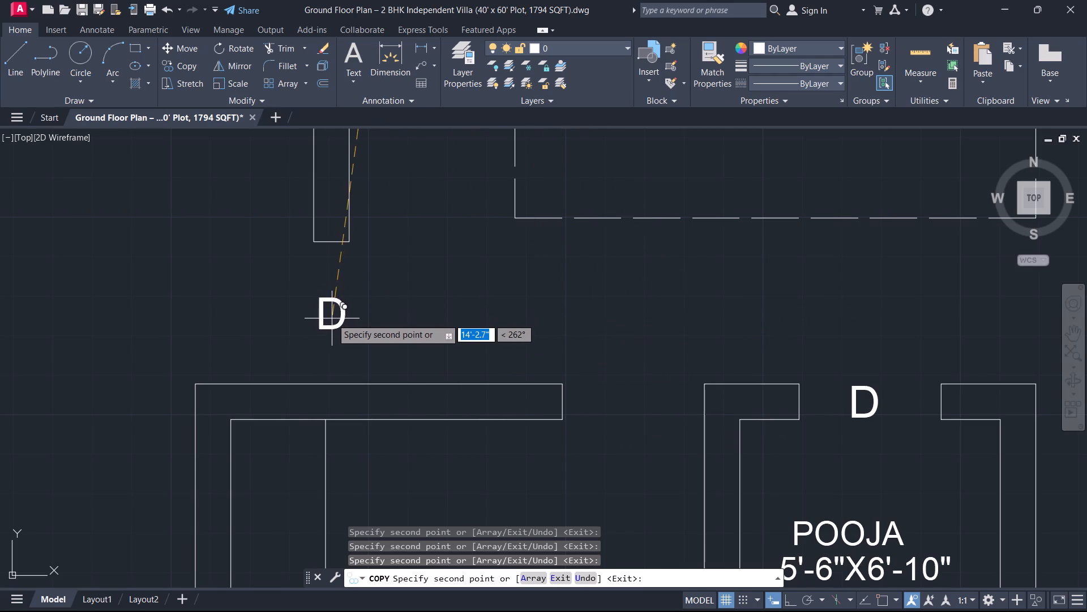
pyautogui.scroll(-3, 384, 323)
pyautogui.moveTo(423, 320); pyautogui.dragTo(430, 356, button='middle')
pyautogui.scroll(3, 442, 376)
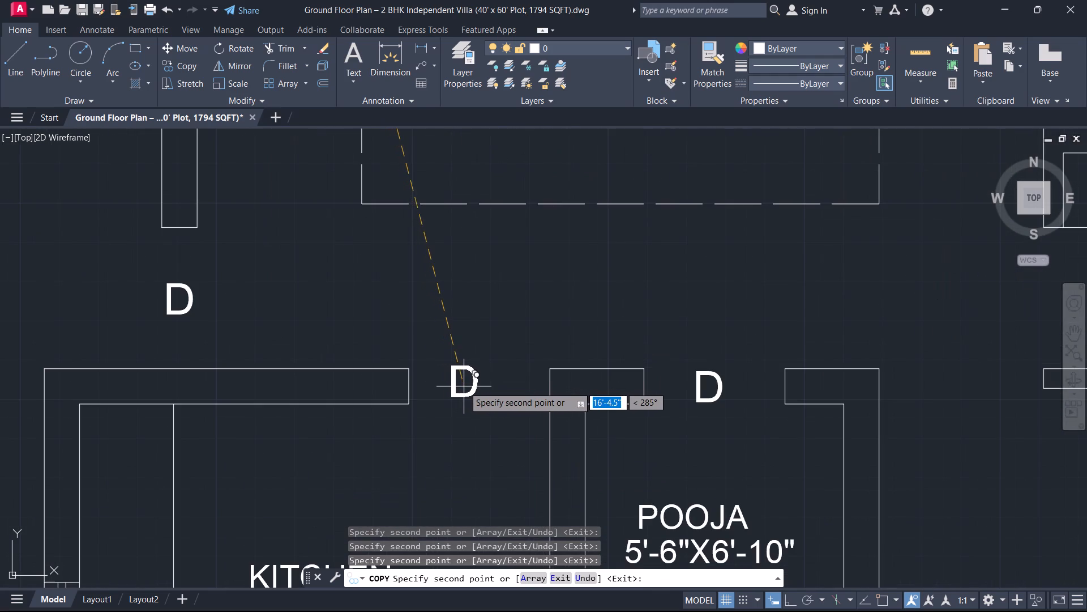
pyautogui.click(476, 385)
pyautogui.scroll(-4, 442, 342)
pyautogui.press('Escape')
pyautogui.moveTo(435, 338); pyautogui.dragTo(437, 386, button='middle')
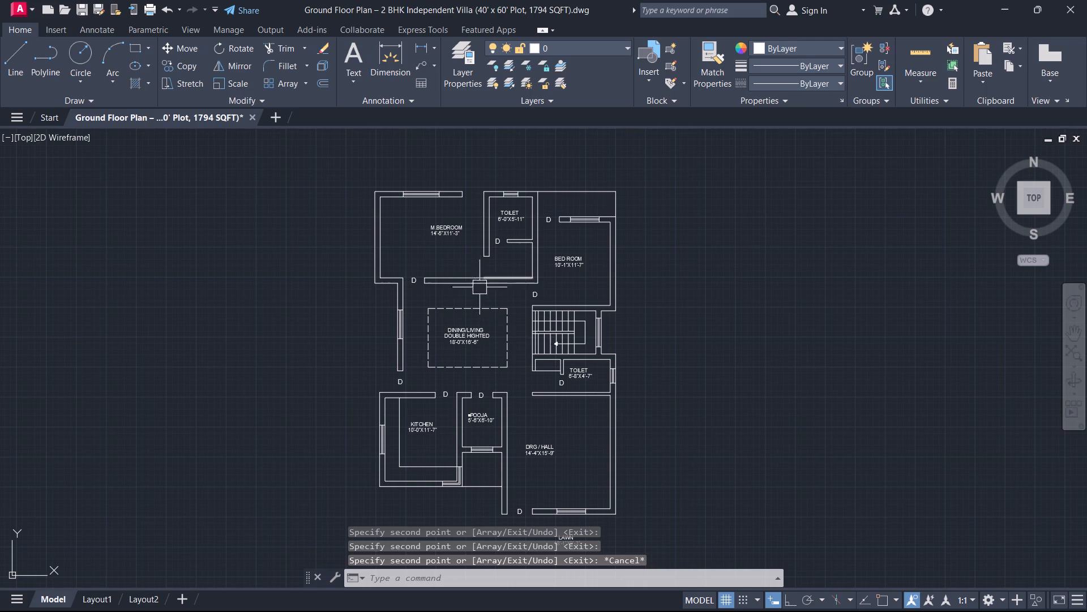
# Check the door openings from the POOJA doorway north to the M.BEDROOM for missing D labels.
pyautogui.scroll(4, 505, 390)
pyautogui.moveTo(487, 397); pyautogui.dragTo(479, 388)
pyautogui.click(467, 372)
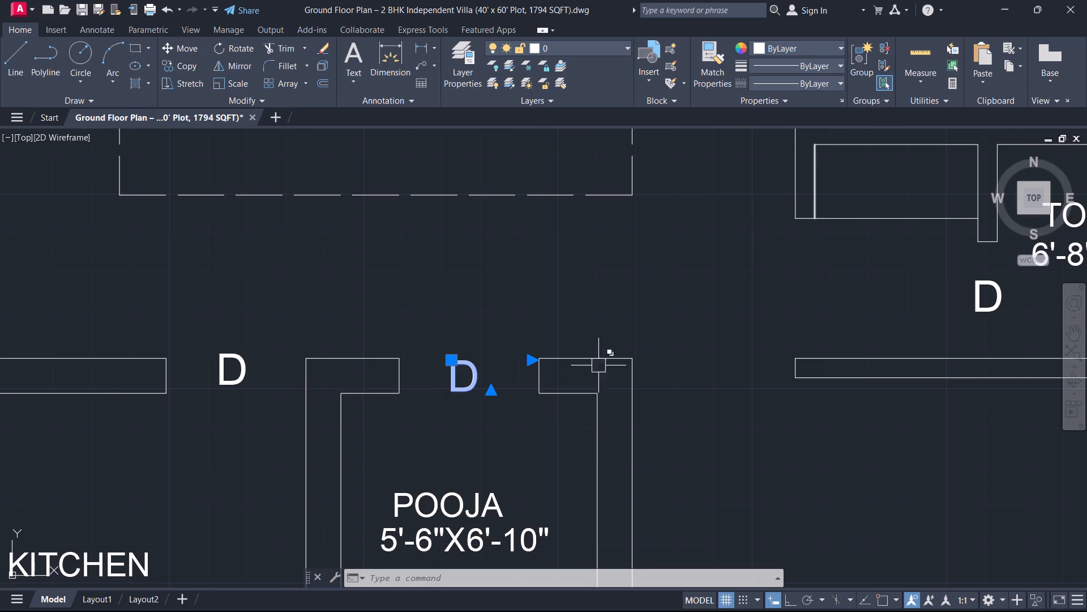
pyautogui.scroll(-2, 559, 389)
pyautogui.scroll(2, 538, 386)
pyautogui.moveTo(538, 386); pyautogui.dragTo(616, 333, button='middle')
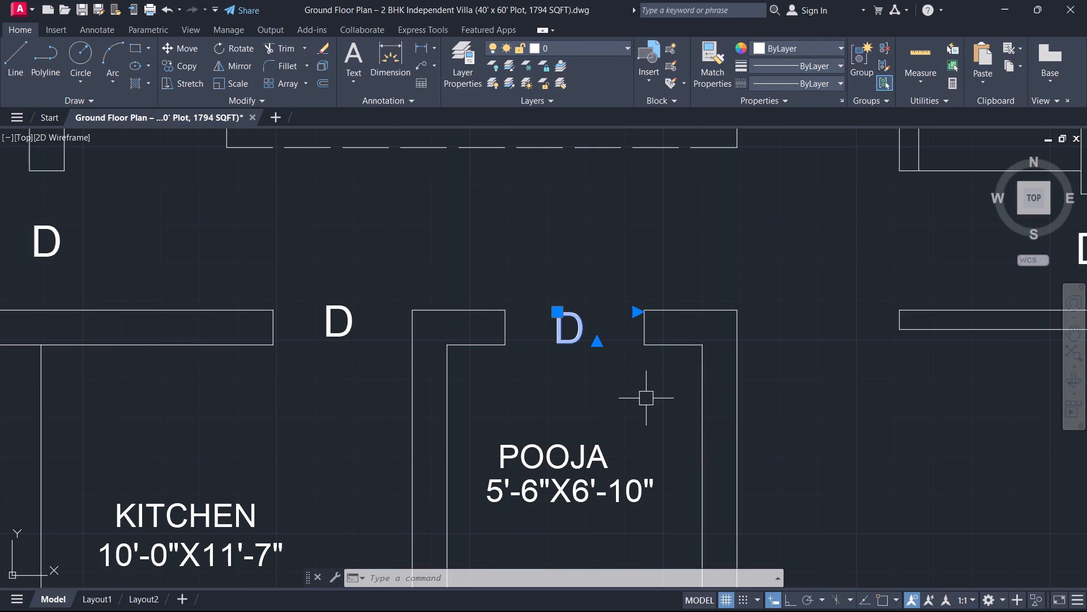
pyautogui.scroll(-2, 635, 390)
pyautogui.scroll(1, 647, 410)
pyautogui.moveTo(647, 410); pyautogui.dragTo(308, 456, button='middle')
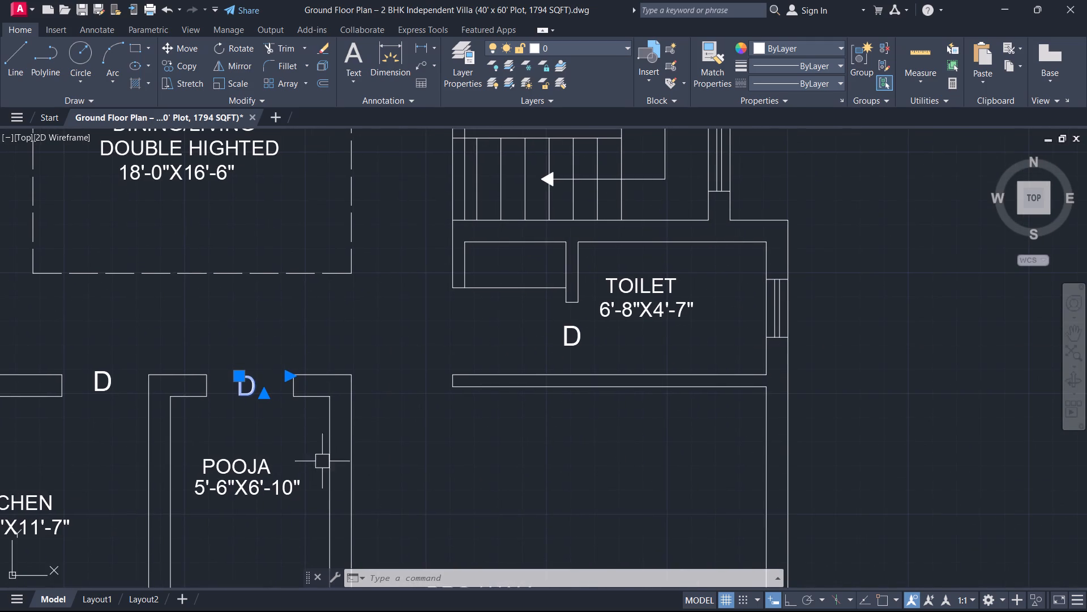
pyautogui.moveTo(391, 426); pyautogui.dragTo(546, 611, button='middle')
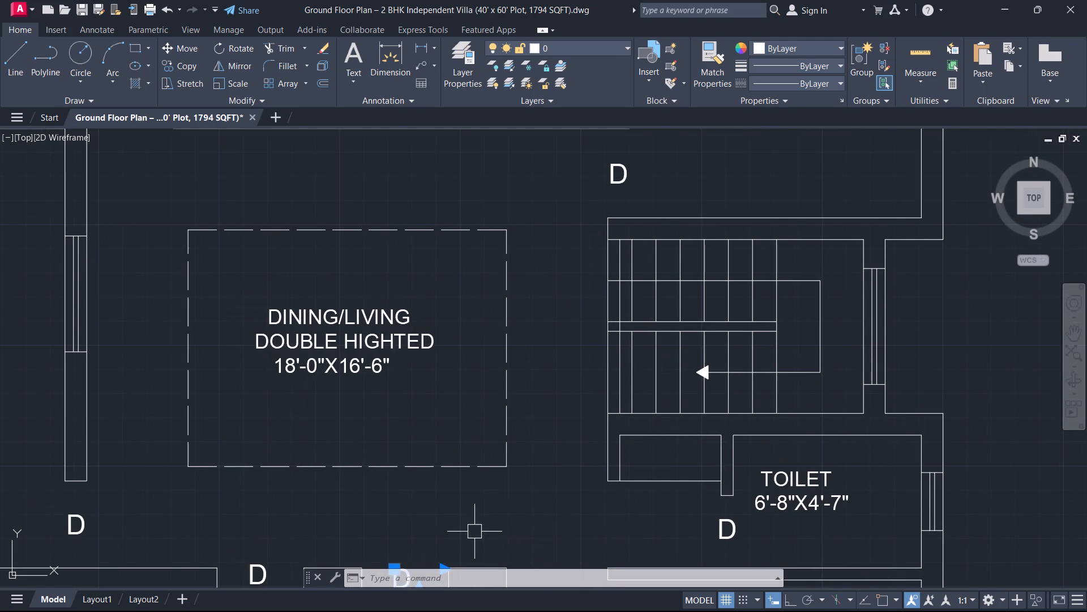
pyautogui.moveTo(474, 532); pyautogui.dragTo(646, 585, button='middle')
pyautogui.moveTo(596, 494); pyautogui.dragTo(590, 609, button='middle')
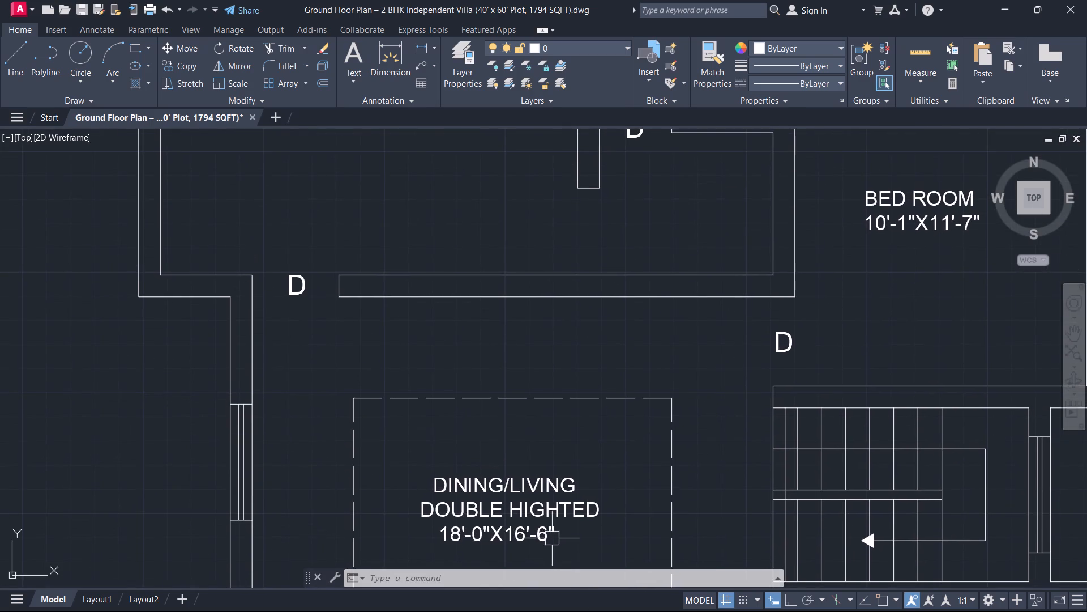
pyautogui.scroll(1, 551, 537)
pyautogui.moveTo(550, 535); pyautogui.dragTo(658, 579, button='middle')
pyautogui.moveTo(438, 385); pyautogui.dragTo(536, 416, button='middle')
pyautogui.scroll(-3, 508, 415)
pyautogui.scroll(2, 594, 381)
pyautogui.moveTo(594, 381); pyautogui.dragTo(593, 381, button='middle')
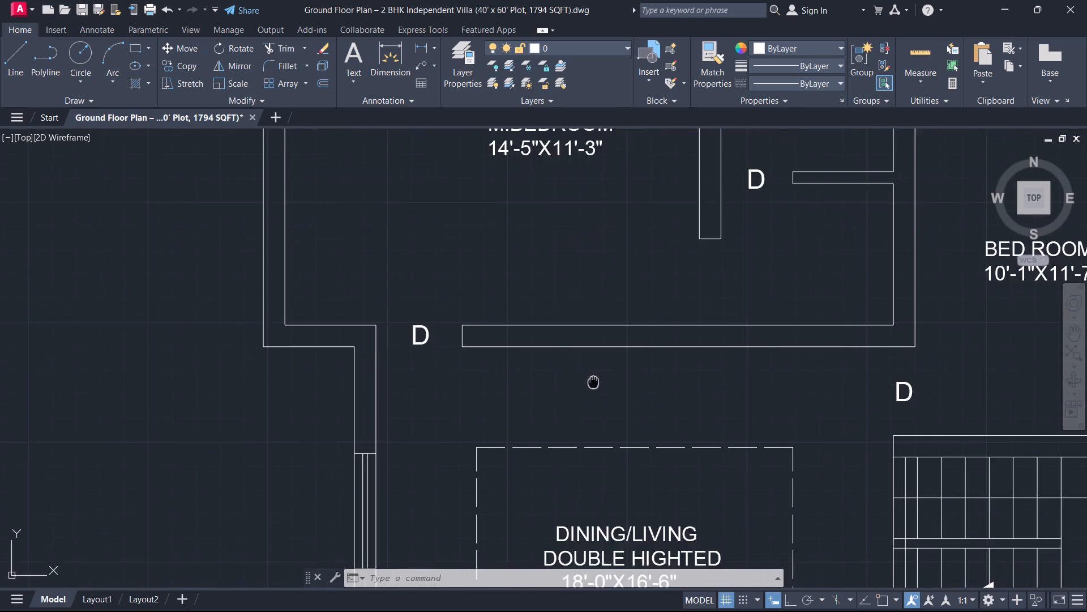
pyautogui.moveTo(593, 381); pyautogui.dragTo(662, 556, button='middle')
pyautogui.moveTo(587, 288); pyautogui.dragTo(561, 393, button='middle')
pyautogui.scroll(1, 601, 344)
pyautogui.scroll(-2, 559, 439)
pyautogui.moveTo(551, 438); pyautogui.dragTo(543, 429, button='middle')
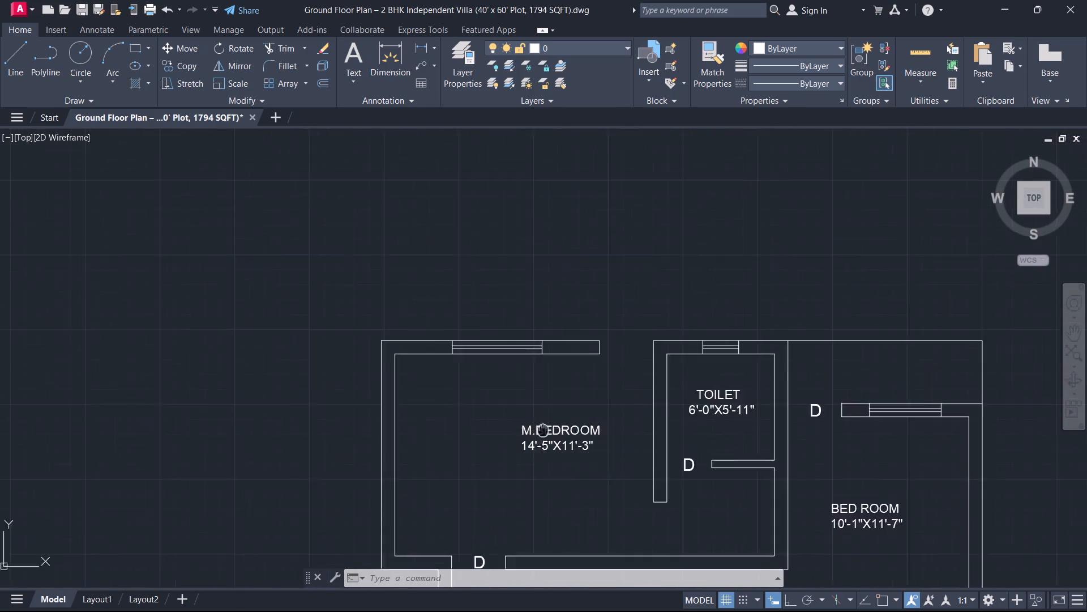
pyautogui.moveTo(543, 429); pyautogui.dragTo(540, 271, button='middle')
# Copy the D label from the M.BEDROOM's south doorway into the opening in its north wall.
pyautogui.scroll(2, 530, 435)
pyautogui.moveTo(422, 398); pyautogui.dragTo(415, 389)
pyautogui.click(377, 339)
pyautogui.press('c')
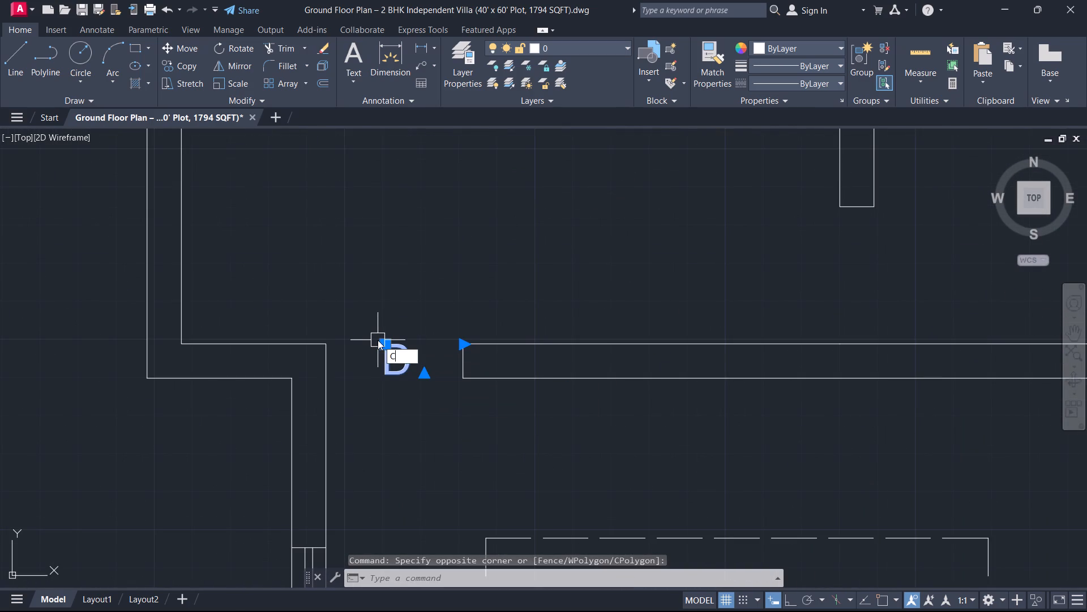
pyautogui.write('O')
pyautogui.press('space')
pyautogui.click(378, 340)
pyautogui.moveTo(537, 304); pyautogui.dragTo(530, 450, button='middle')
pyautogui.scroll(-1, 539, 304)
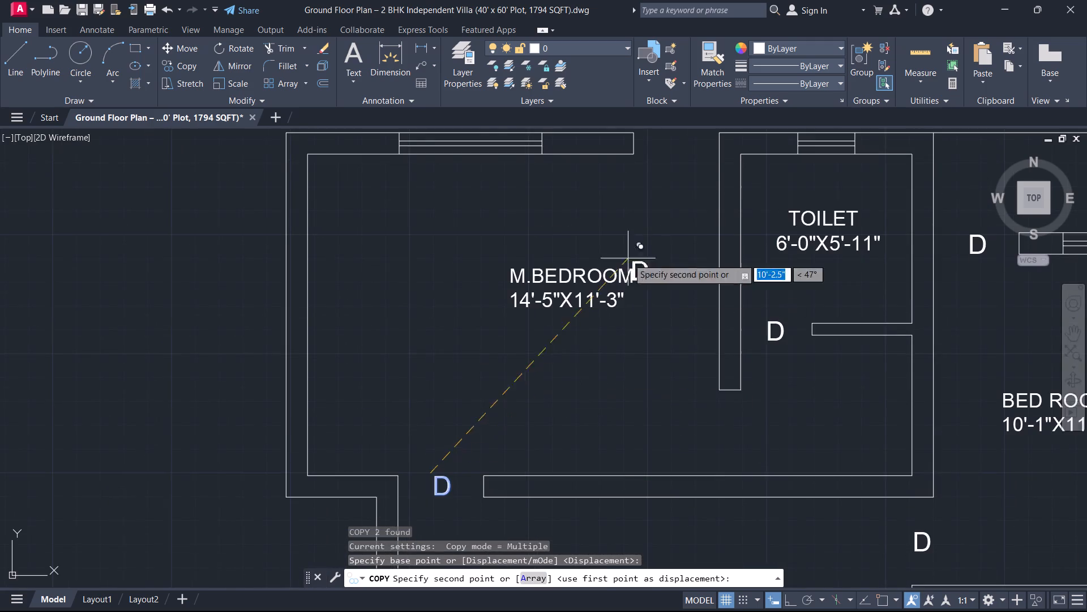
pyautogui.moveTo(672, 182); pyautogui.dragTo(604, 367, button='middle')
pyautogui.scroll(2, 598, 305)
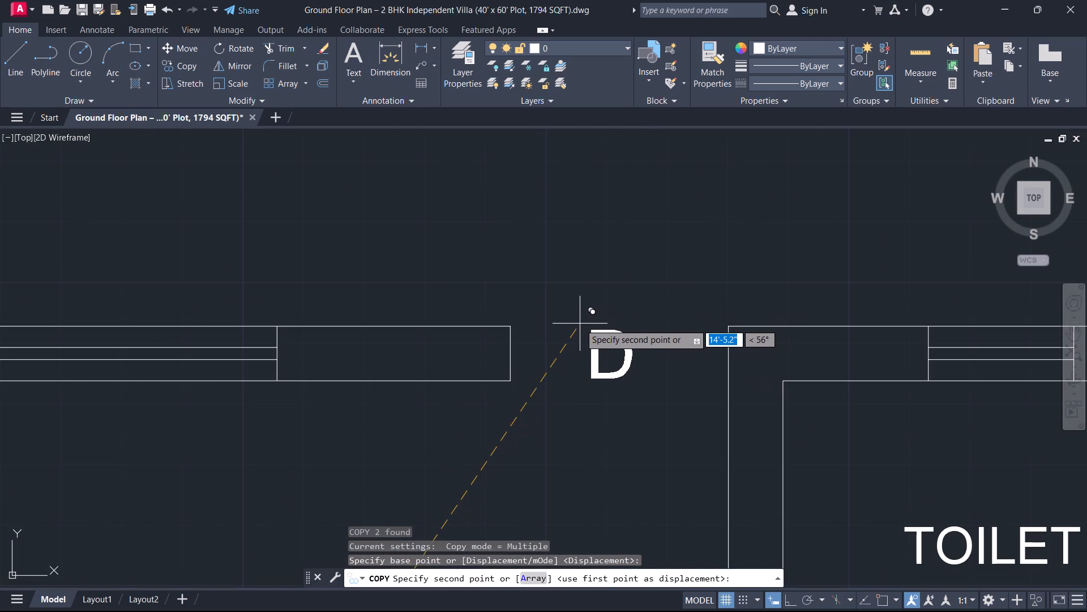
pyautogui.click(580, 318)
pyautogui.press('Escape')
pyautogui.scroll(-1, 579, 321)
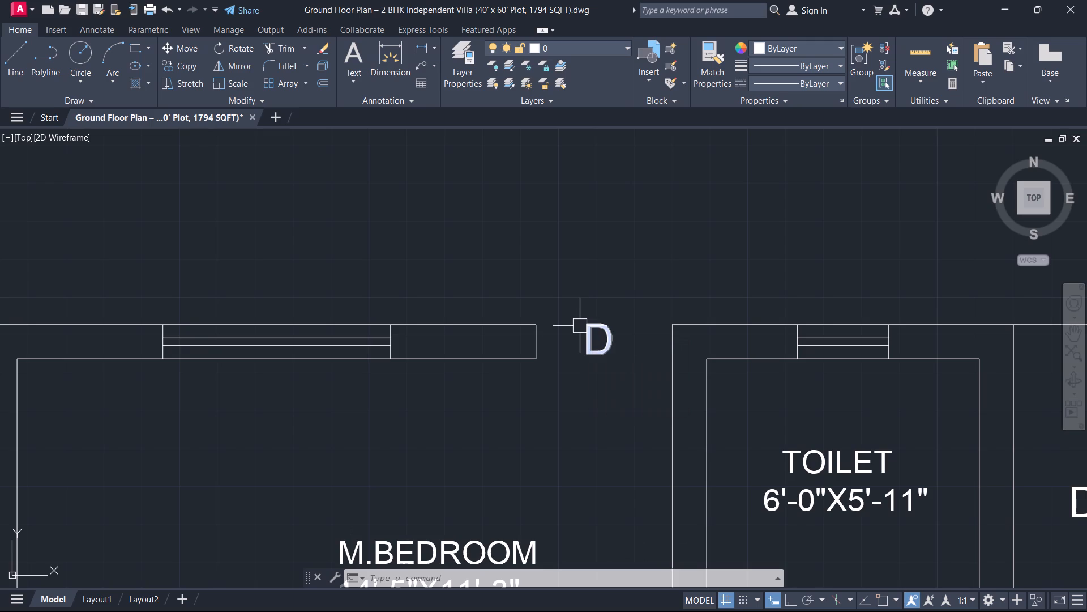
# Change the D label at the TOILET 6'-0"X5'-11" doorway to D1.
pyautogui.scroll(-3, 590, 364)
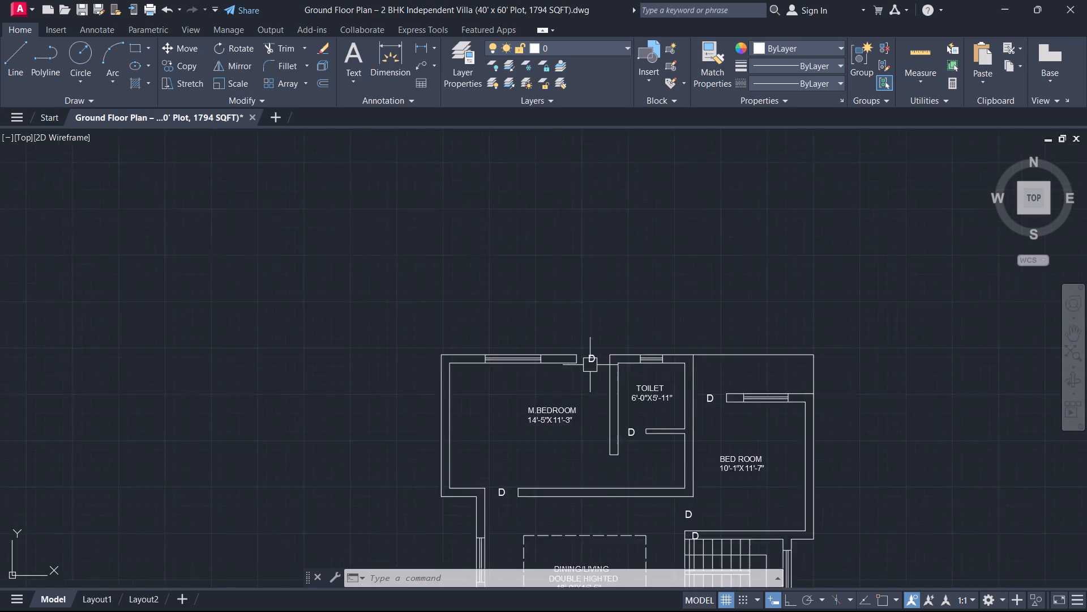
pyautogui.moveTo(589, 365); pyautogui.dragTo(613, 235, button='middle')
pyautogui.scroll(4, 622, 307)
pyautogui.doubleClick(717, 286)
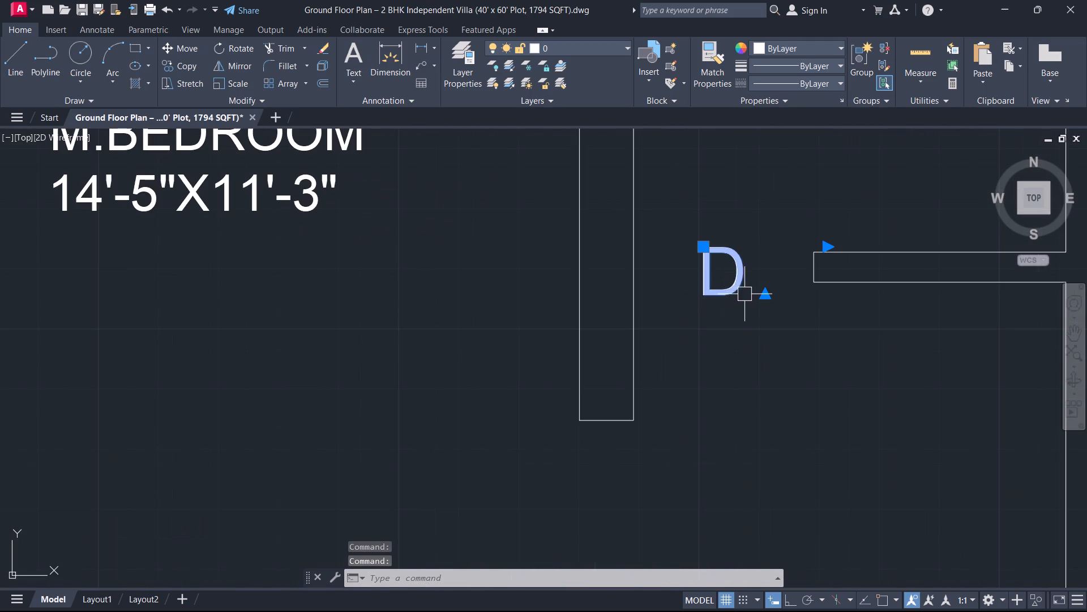
pyautogui.doubleClick(749, 287)
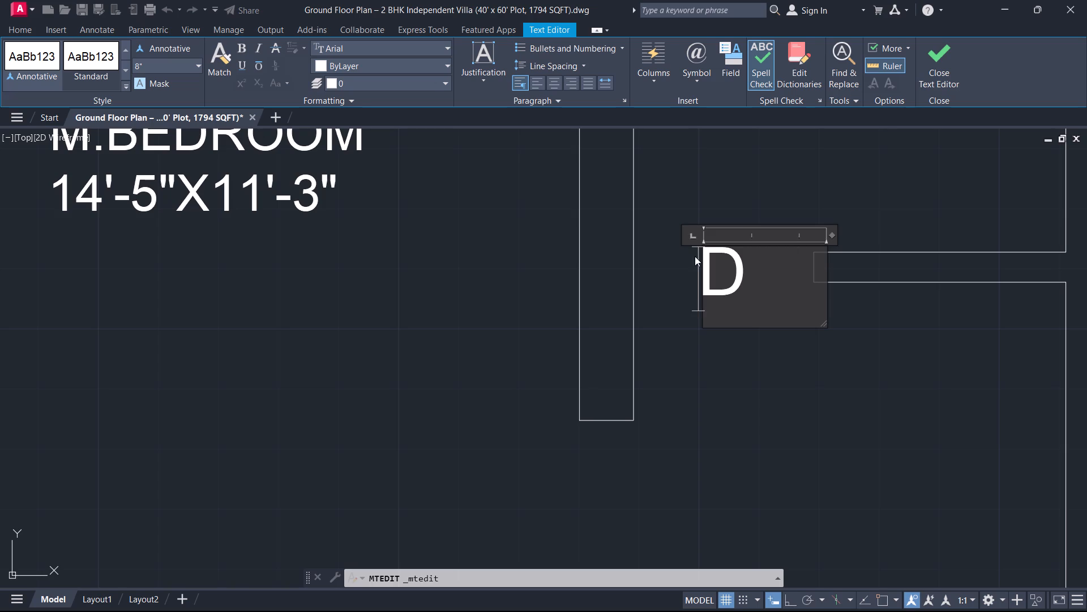
pyautogui.click(758, 282)
pyautogui.press('1')
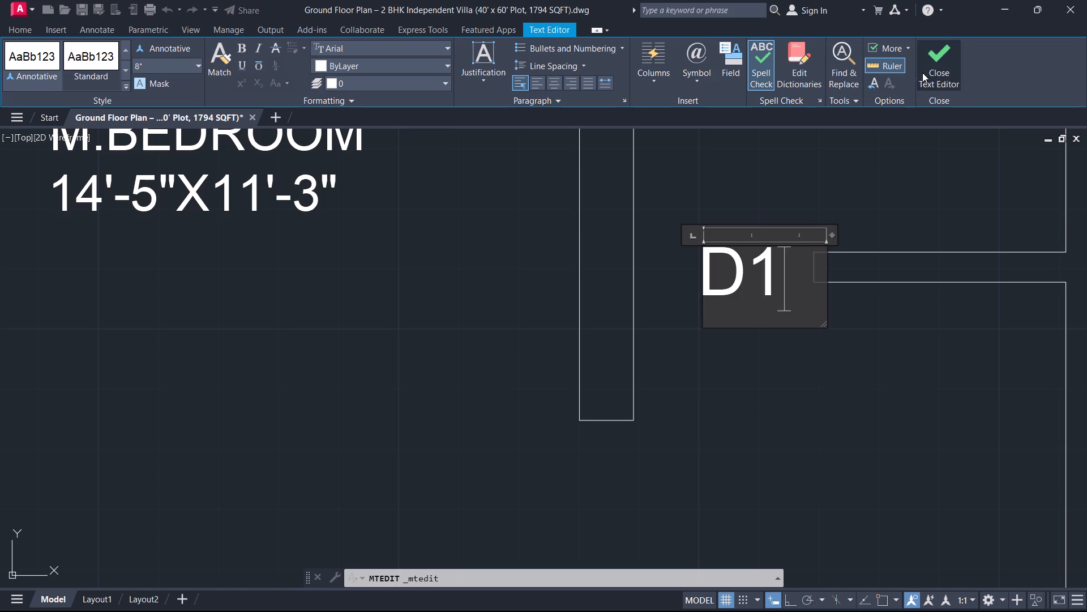
pyautogui.click(922, 73)
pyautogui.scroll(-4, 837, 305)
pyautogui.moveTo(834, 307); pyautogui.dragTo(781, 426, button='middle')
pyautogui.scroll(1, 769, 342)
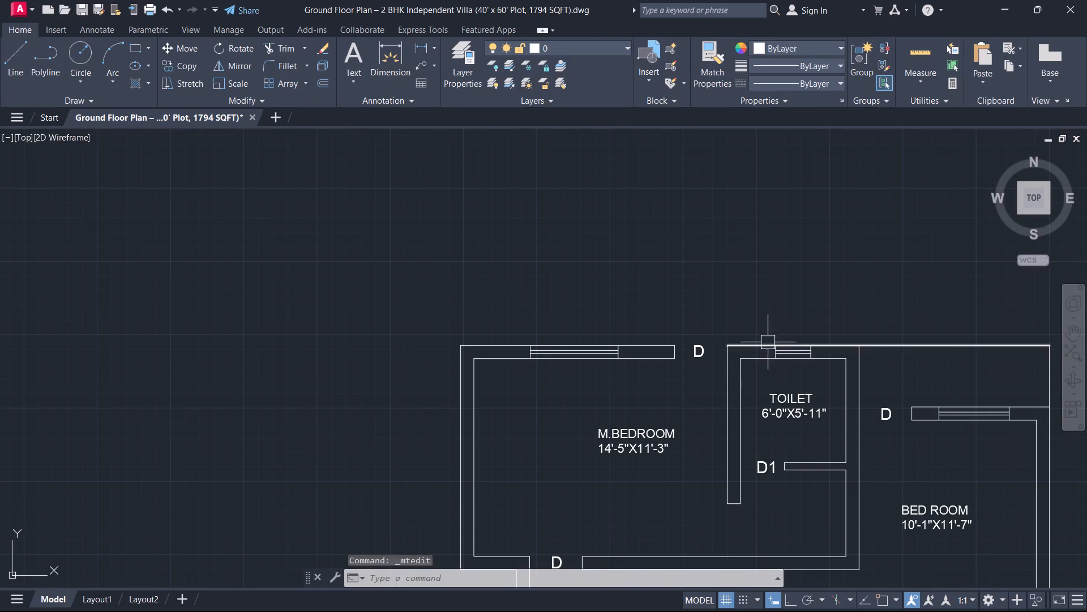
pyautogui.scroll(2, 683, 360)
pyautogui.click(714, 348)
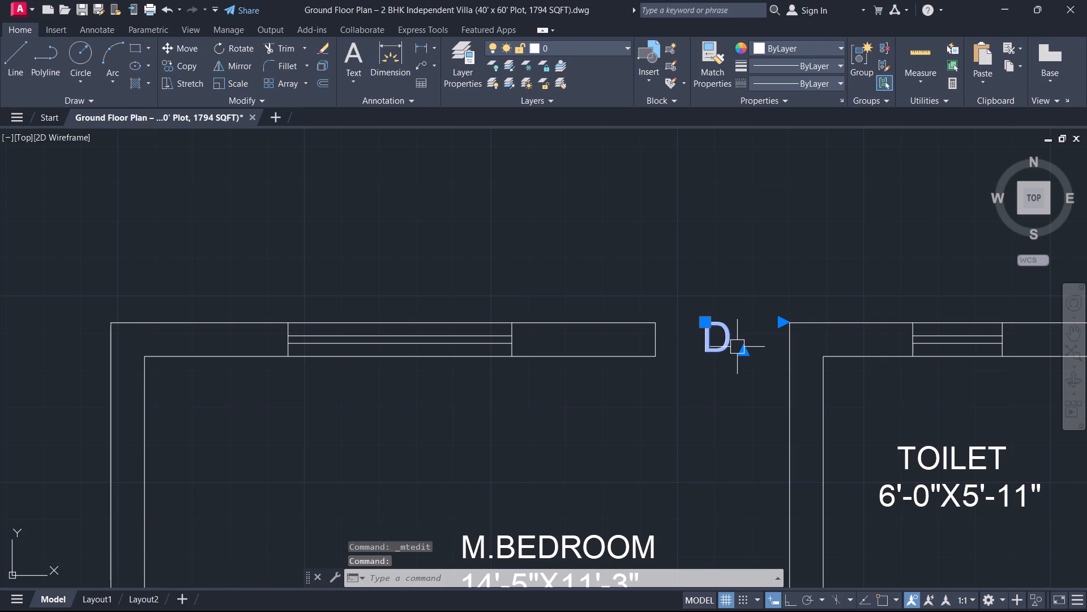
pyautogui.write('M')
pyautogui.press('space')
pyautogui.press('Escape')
# Change the D label at the TOILET 6'-8"X4'-7" doorway to D1.
pyautogui.moveTo(754, 335); pyautogui.dragTo(527, 377, button='middle')
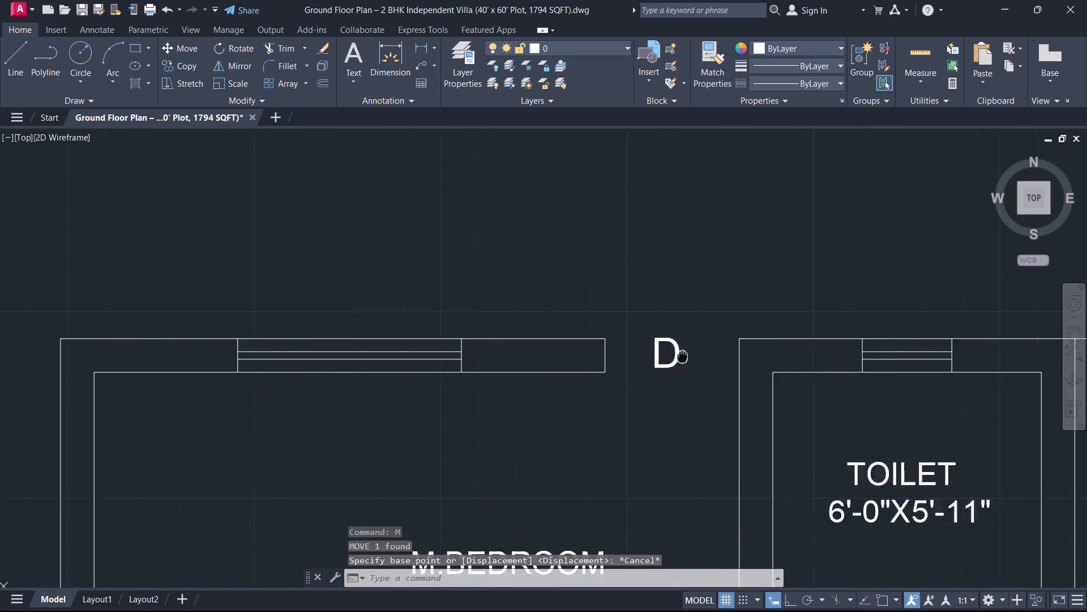
pyautogui.moveTo(527, 377); pyautogui.dragTo(381, 376, button='middle')
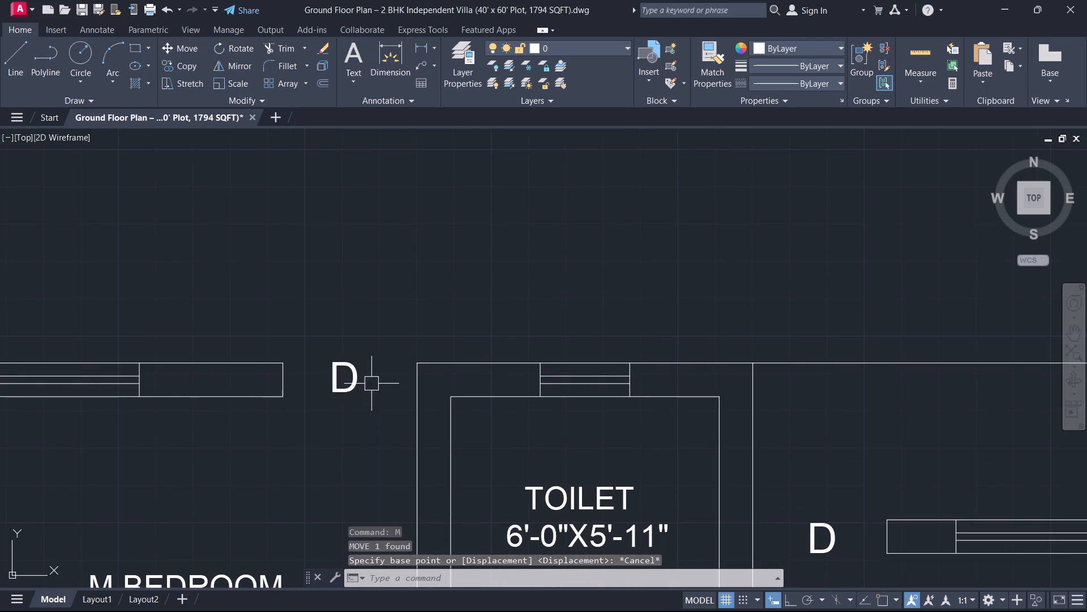
pyautogui.scroll(-6, 464, 362)
pyautogui.moveTo(502, 470); pyautogui.dragTo(654, 288, button='middle')
pyautogui.scroll(1, 532, 454)
pyautogui.scroll(3, 738, 440)
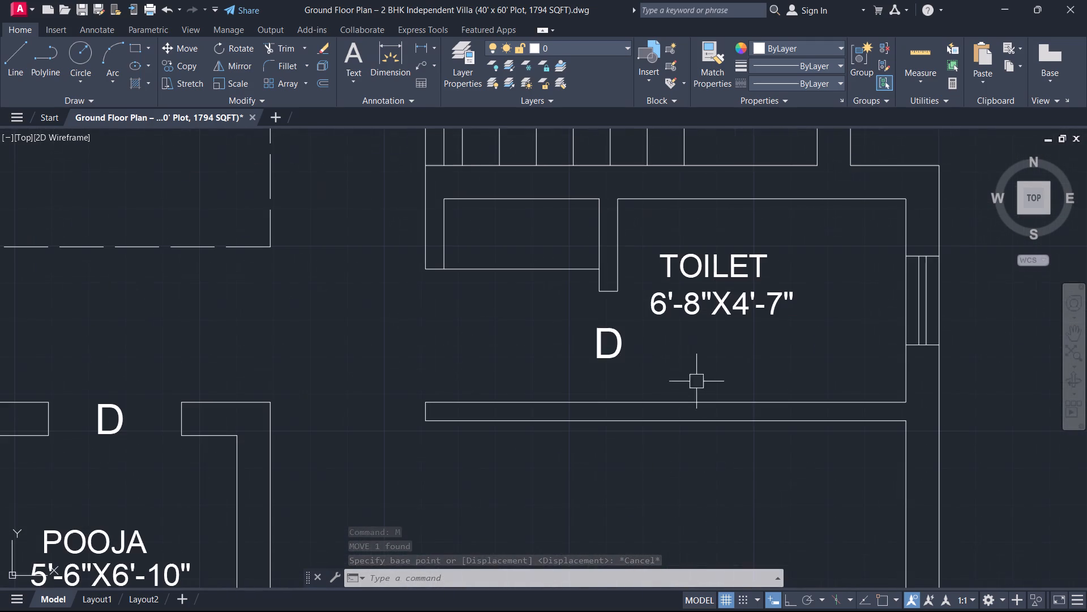
pyautogui.doubleClick(610, 358)
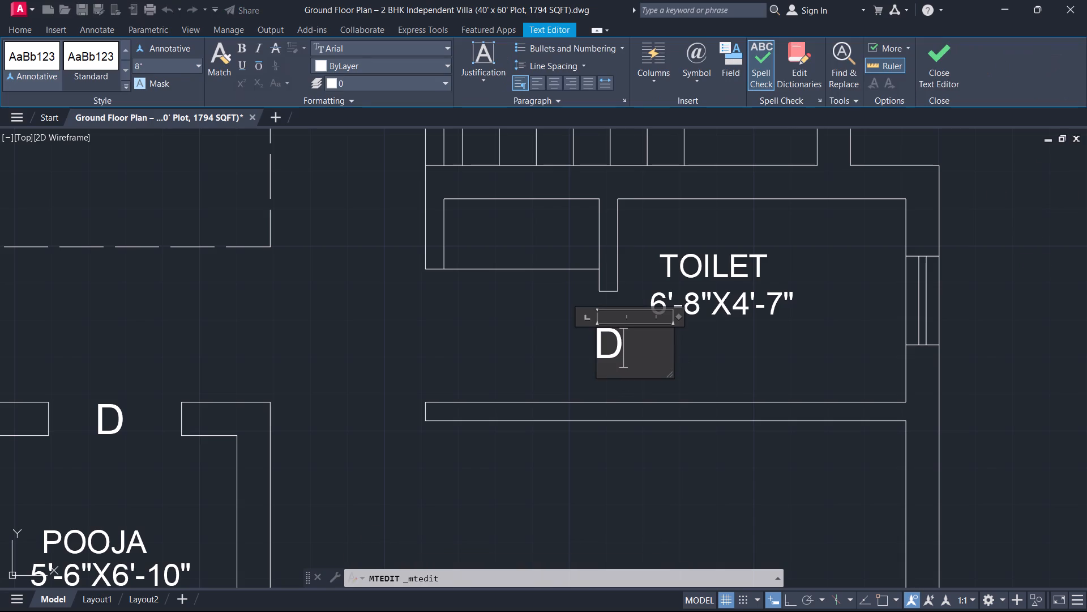
pyautogui.click(623, 343)
pyautogui.press('1')
pyautogui.scroll(-2, 635, 386)
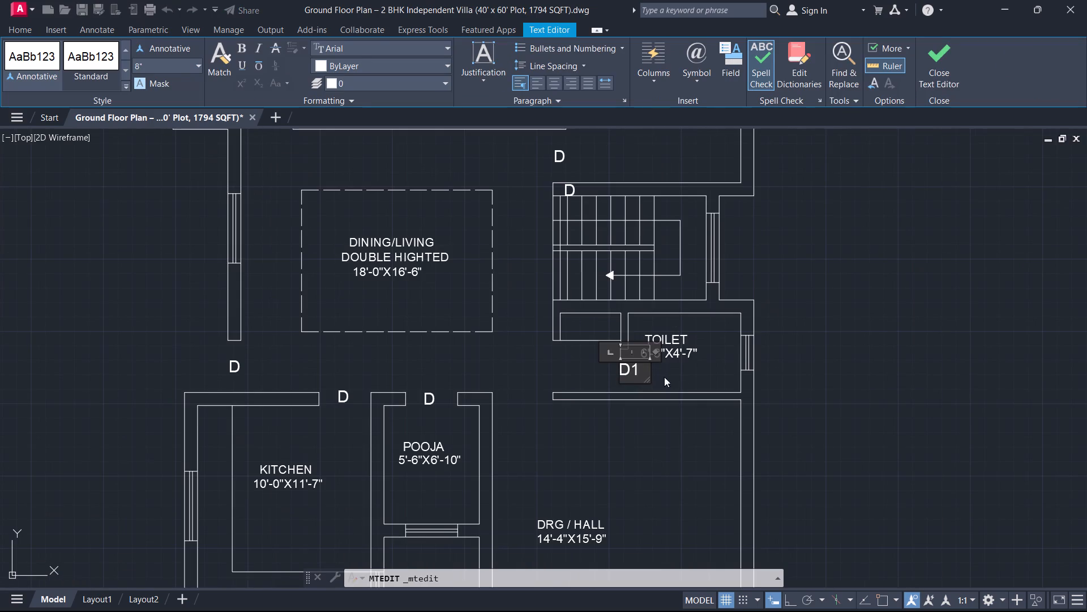
pyautogui.click(683, 381)
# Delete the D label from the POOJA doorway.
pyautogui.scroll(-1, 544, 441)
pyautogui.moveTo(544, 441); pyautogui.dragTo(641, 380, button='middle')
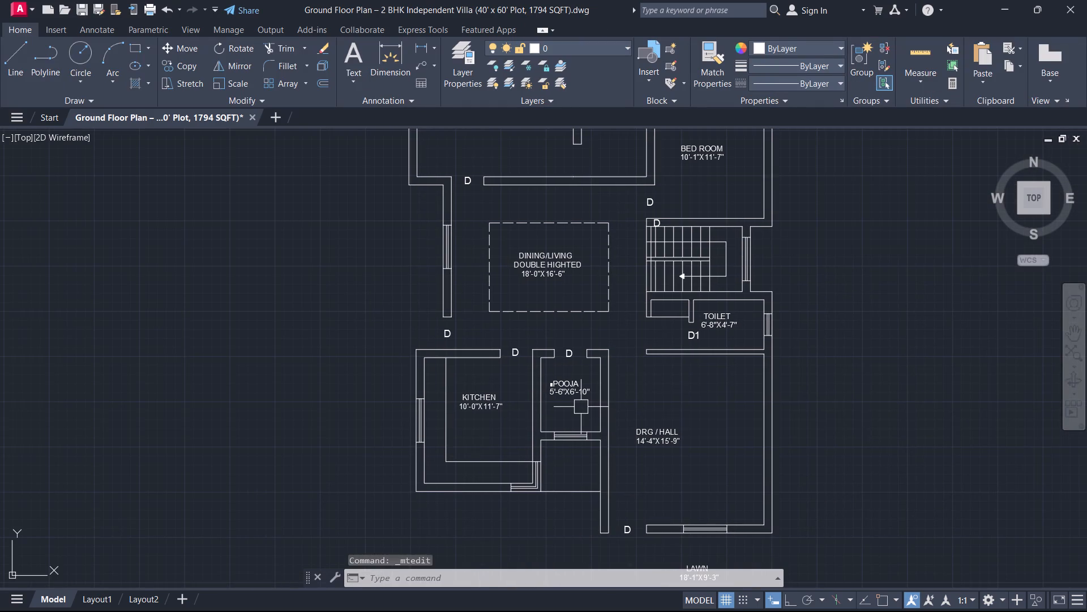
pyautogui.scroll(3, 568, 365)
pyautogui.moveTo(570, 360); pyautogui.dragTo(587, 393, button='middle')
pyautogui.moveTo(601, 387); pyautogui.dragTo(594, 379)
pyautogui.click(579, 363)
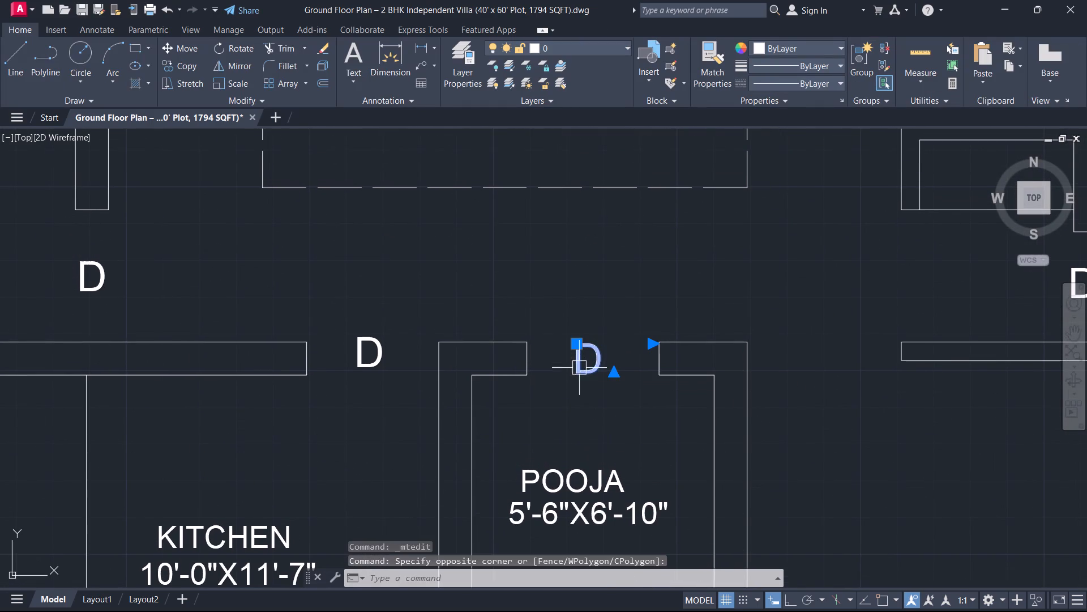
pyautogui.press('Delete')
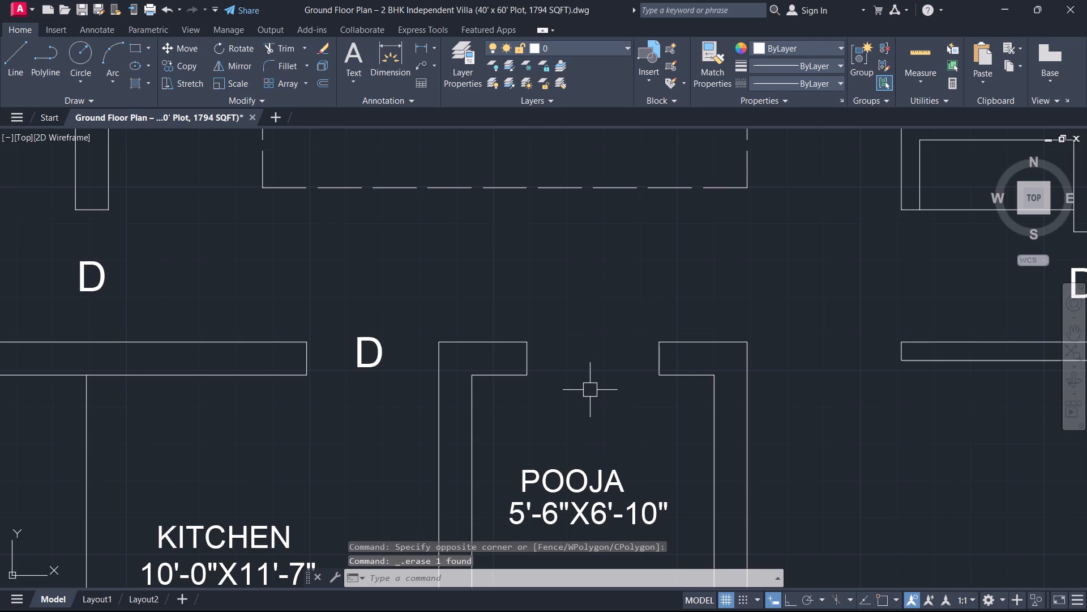
# Change the D label at the DRG / HALL's south entrance doorway to MD.
pyautogui.scroll(-1, 590, 390)
pyautogui.moveTo(590, 390); pyautogui.dragTo(603, 410, button='middle')
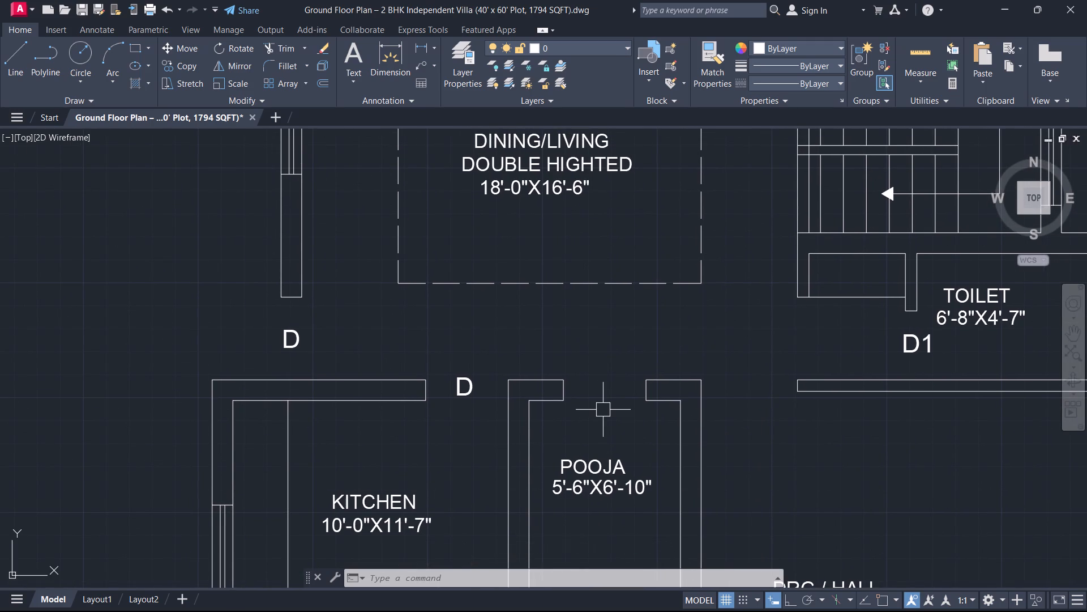
pyautogui.moveTo(718, 471); pyautogui.dragTo(636, 180, button='middle')
pyautogui.moveTo(701, 525); pyautogui.dragTo(741, 392, button='middle')
pyautogui.scroll(3, 733, 439)
pyautogui.doubleClick(667, 345)
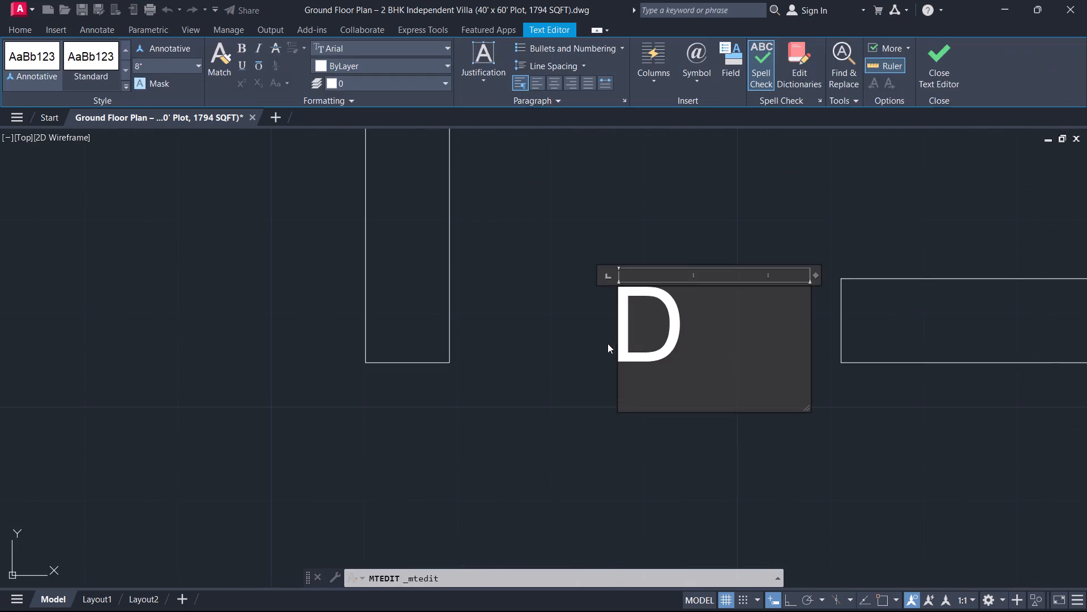
pyautogui.click(607, 343)
pyautogui.doubleClick(647, 341)
pyautogui.doubleClick(624, 356)
pyautogui.press('m')
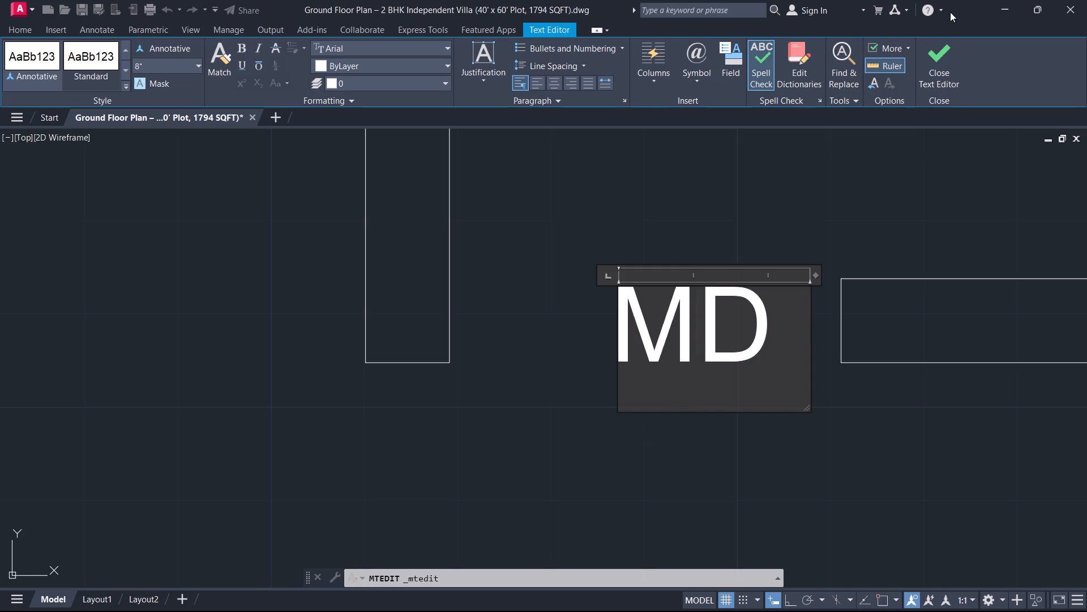
pyautogui.click(941, 62)
# Move the MD label slightly west so it sits centred in the entrance doorway opening.
pyautogui.moveTo(731, 355); pyautogui.dragTo(720, 354)
pyautogui.press('m')
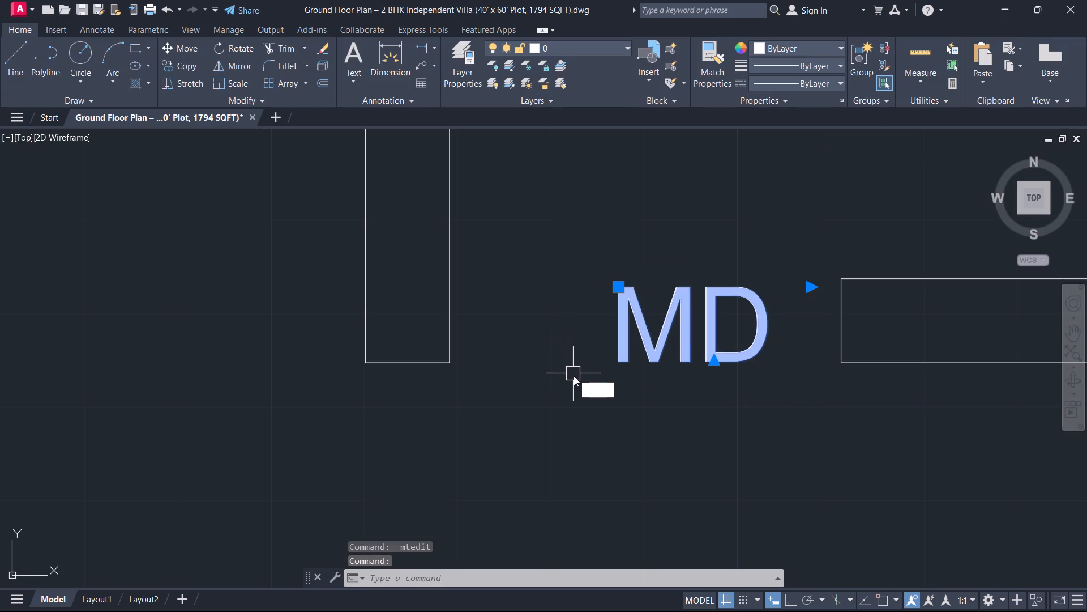
pyautogui.press('space')
pyautogui.click(638, 331)
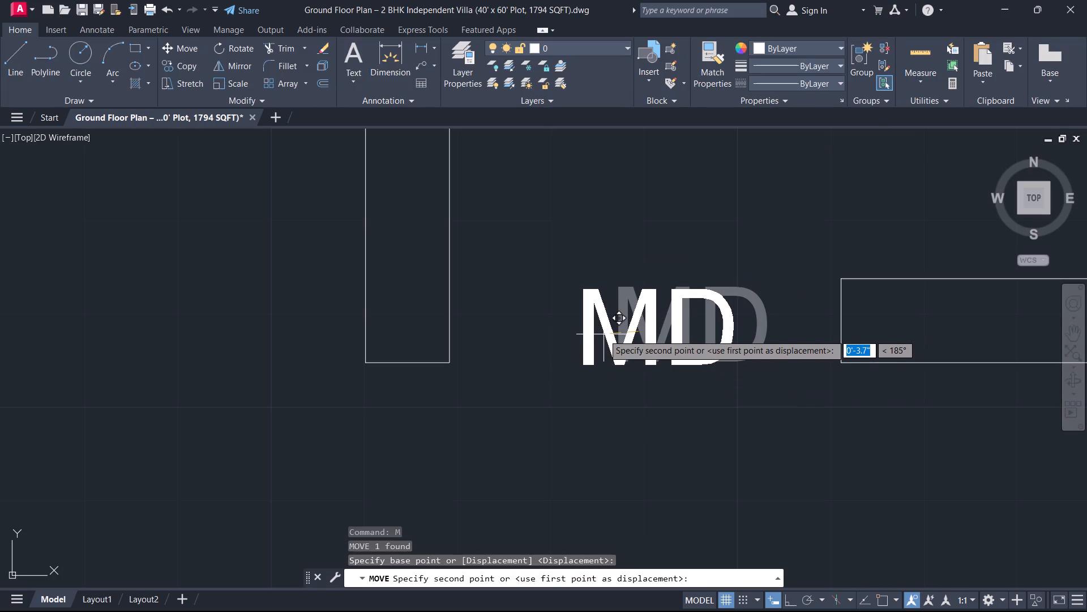
pyautogui.click(604, 334)
pyautogui.press('Escape')
# Review the door labels and room names across the whole ground floor plan, from the bedrooms to the DRG / HALL.
pyautogui.scroll(-4, 616, 359)
pyautogui.moveTo(620, 367); pyautogui.dragTo(640, 444, button='middle')
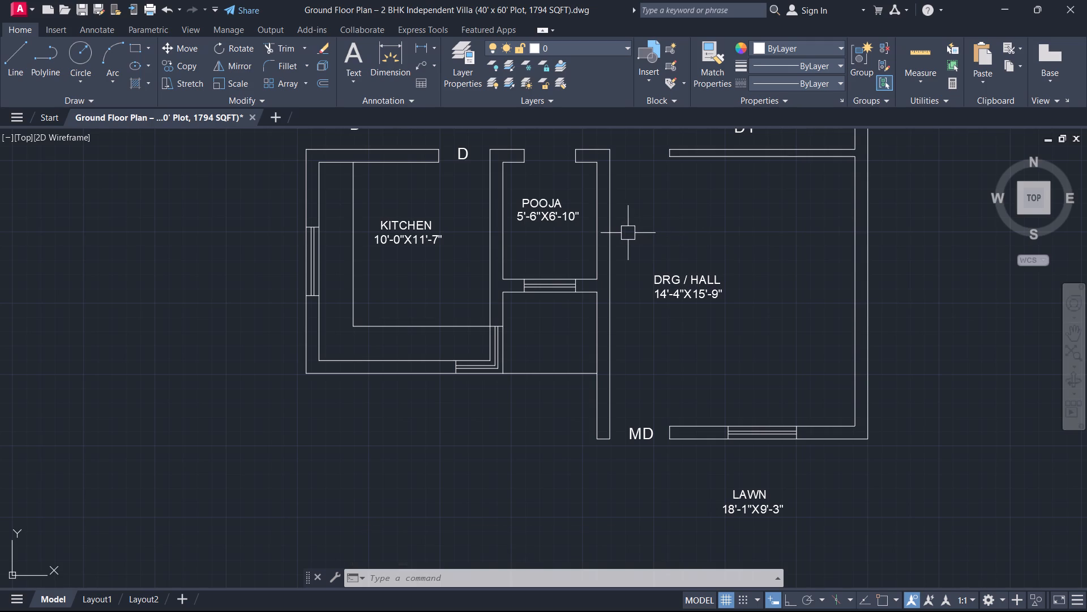
pyautogui.moveTo(648, 325); pyautogui.dragTo(672, 381, button='middle')
pyautogui.scroll(-2, 670, 371)
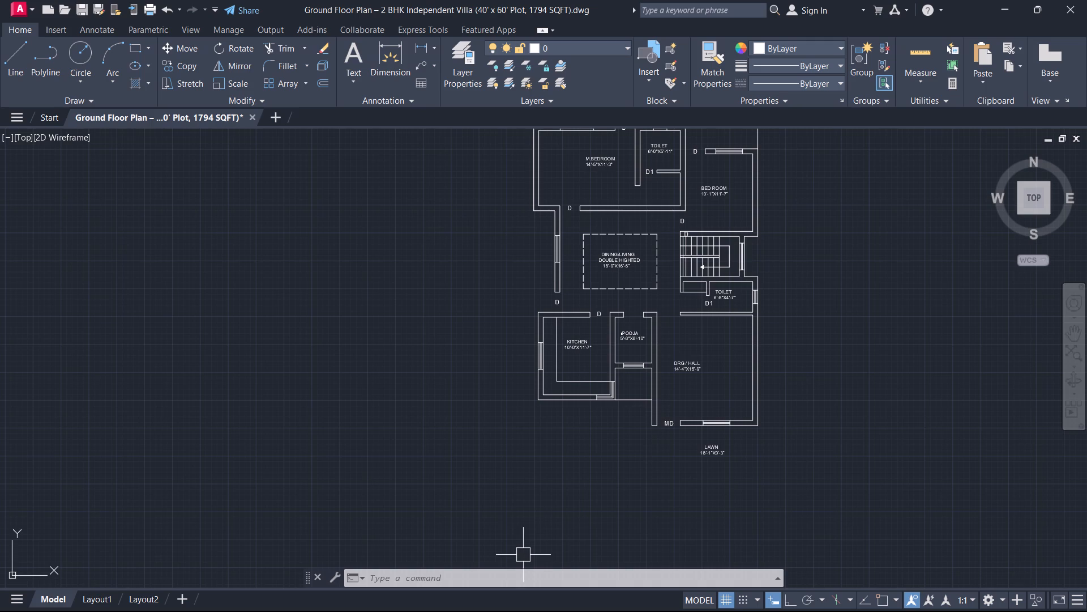
pyautogui.moveTo(712, 261); pyautogui.dragTo(690, 394, button='middle')
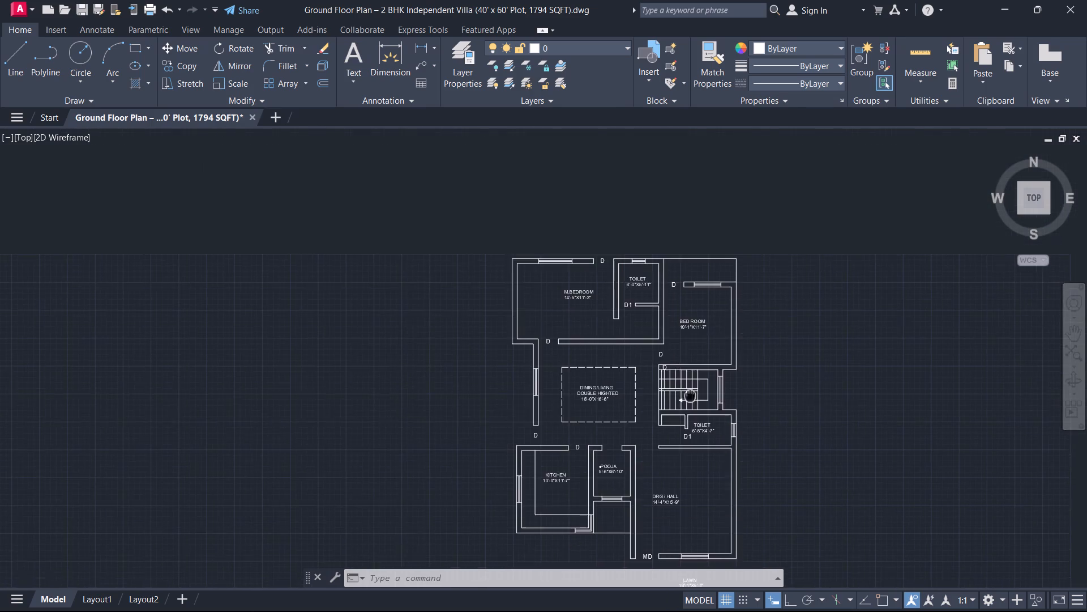
pyautogui.moveTo(690, 394); pyautogui.dragTo(690, 395, button='middle')
pyautogui.scroll(1, 595, 387)
pyautogui.scroll(1, 473, 218)
pyautogui.moveTo(473, 218); pyautogui.dragTo(356, 389, button='middle')
pyautogui.moveTo(626, 406); pyautogui.dragTo(572, 321, button='middle')
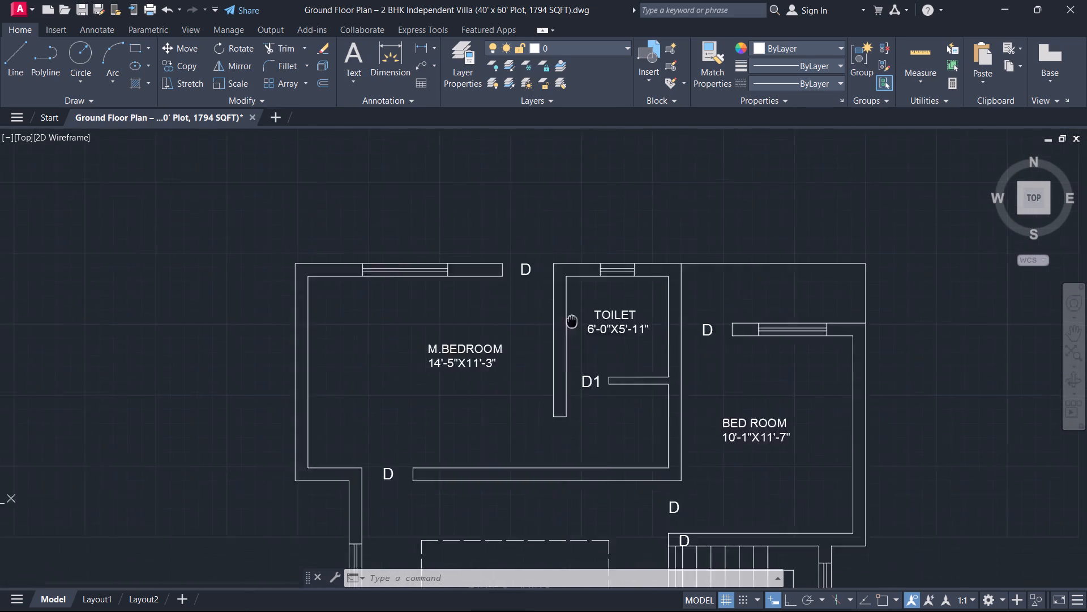
pyautogui.moveTo(572, 321); pyautogui.dragTo(513, 245, button='middle')
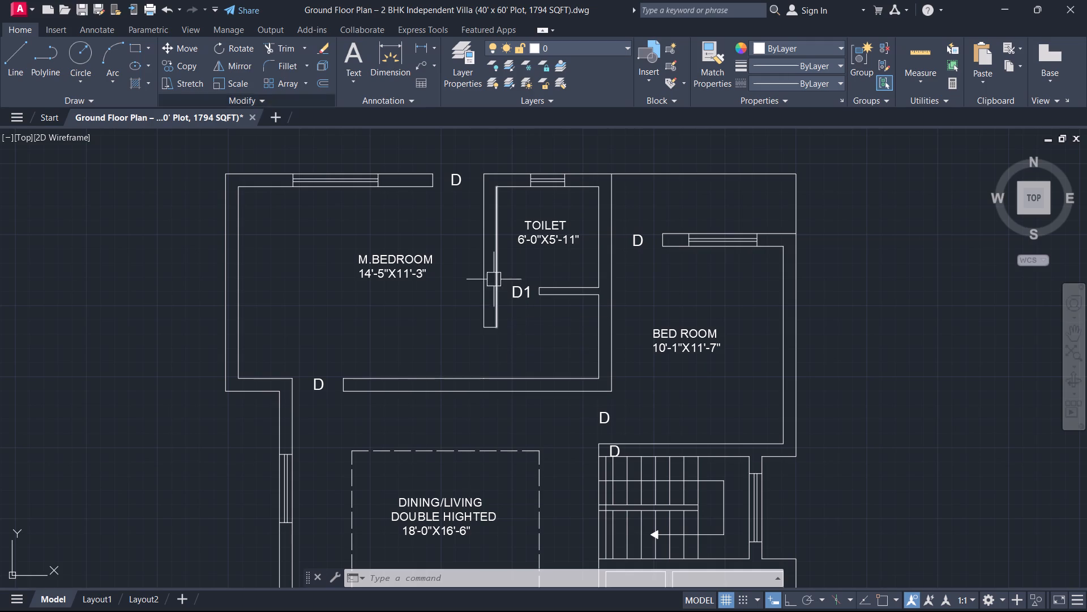
pyautogui.scroll(-2, 400, 307)
pyautogui.moveTo(397, 311); pyautogui.dragTo(400, 406, button='middle')
pyautogui.scroll(1, 413, 360)
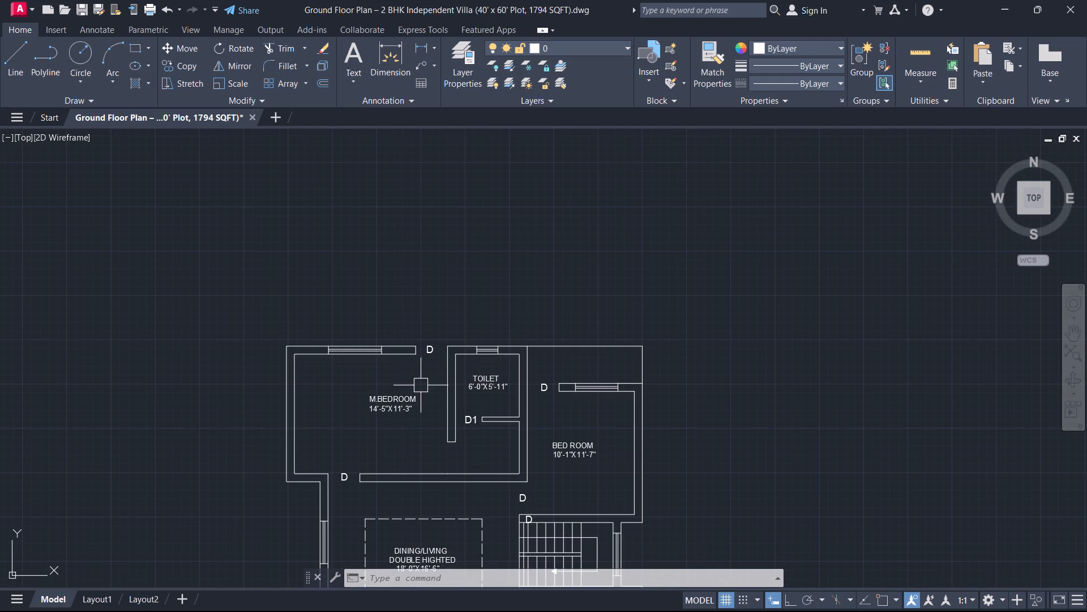
pyautogui.scroll(-1, 487, 420)
pyautogui.moveTo(490, 420); pyautogui.dragTo(584, 339, button='middle')
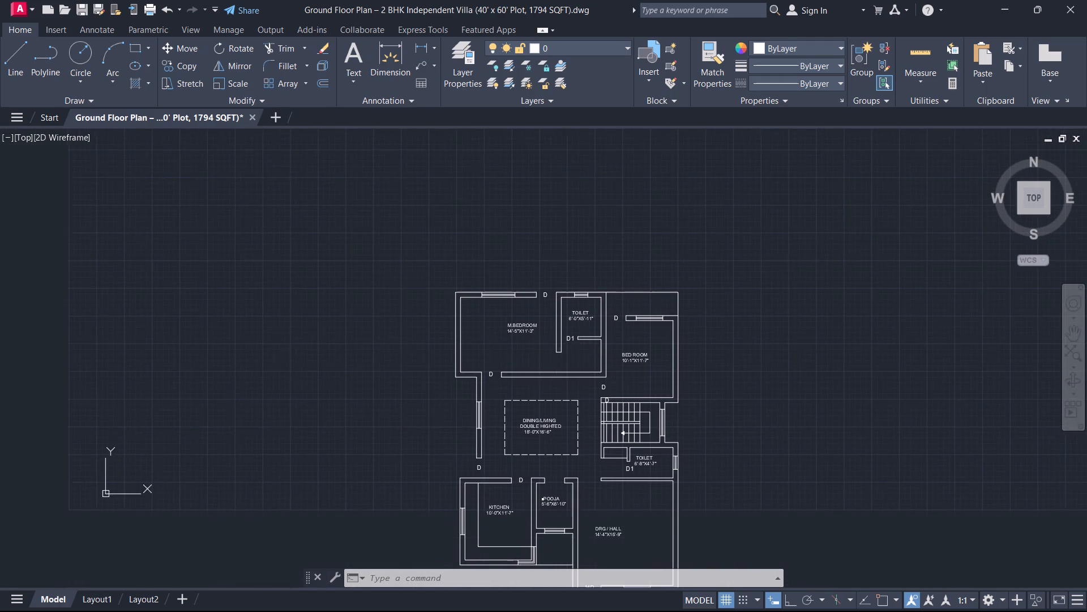
pyautogui.scroll(1, 527, 398)
pyautogui.moveTo(484, 458); pyautogui.dragTo(521, 275, button='middle')
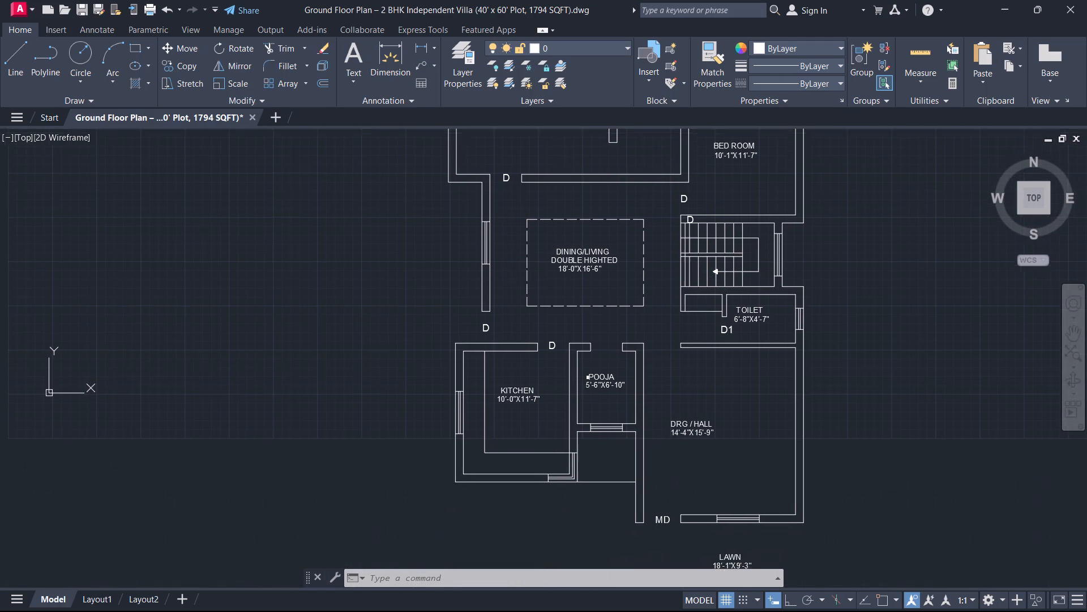
pyautogui.moveTo(662, 473); pyautogui.dragTo(559, 389, button='middle')
pyautogui.scroll(2, 589, 342)
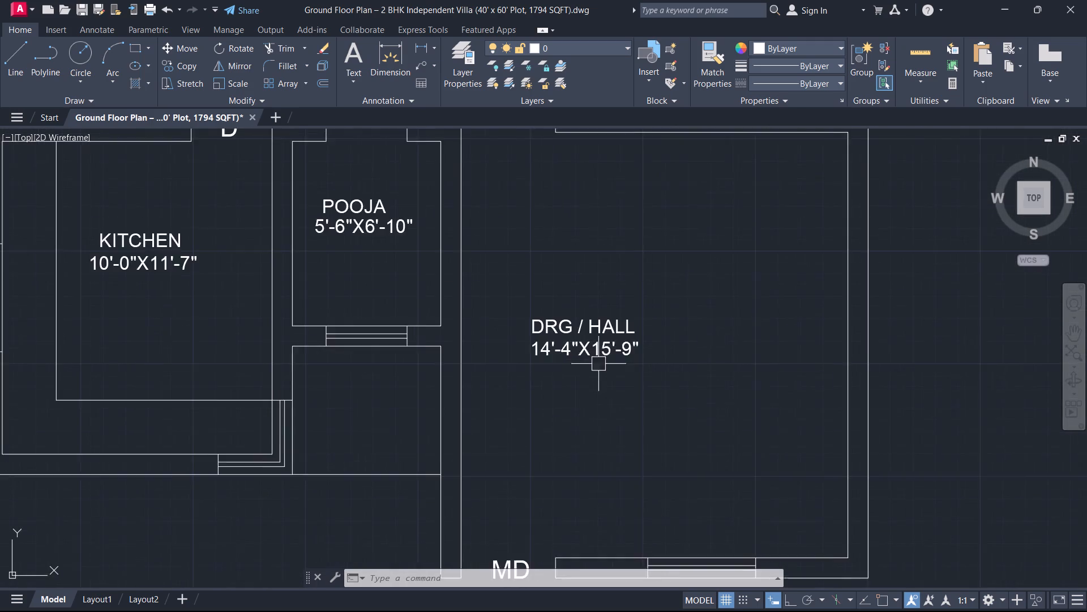
pyautogui.moveTo(600, 365); pyautogui.dragTo(623, 443, button='middle')
# Open the recent drawing 04-01-cad-blocks-net-kitchen-sink and copy the fourth sink in the second row, a double-bowl block.
pyautogui.click(41, 115)
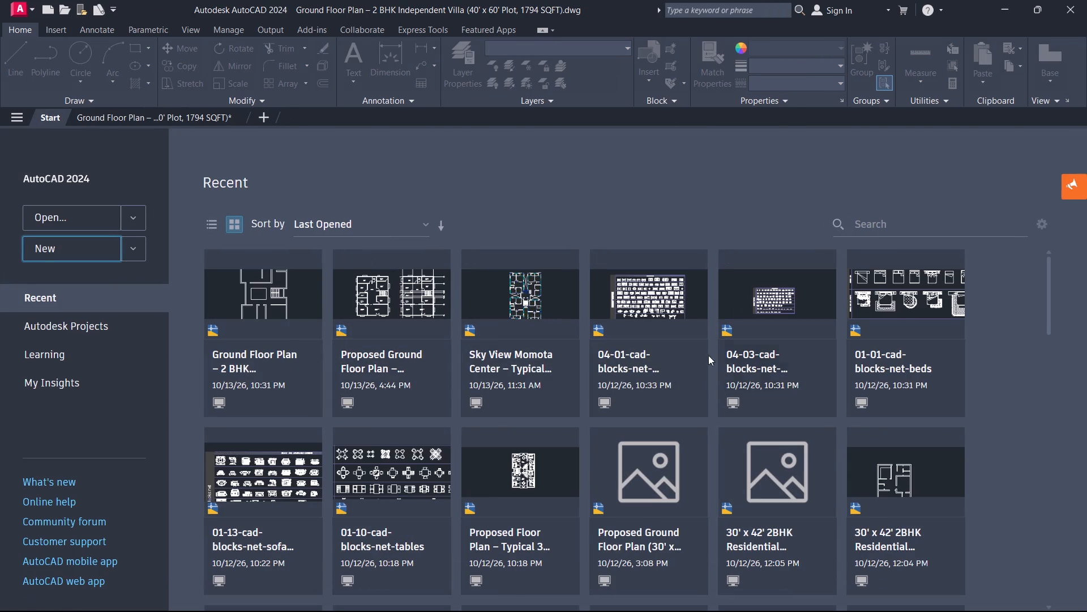
pyautogui.click(636, 355)
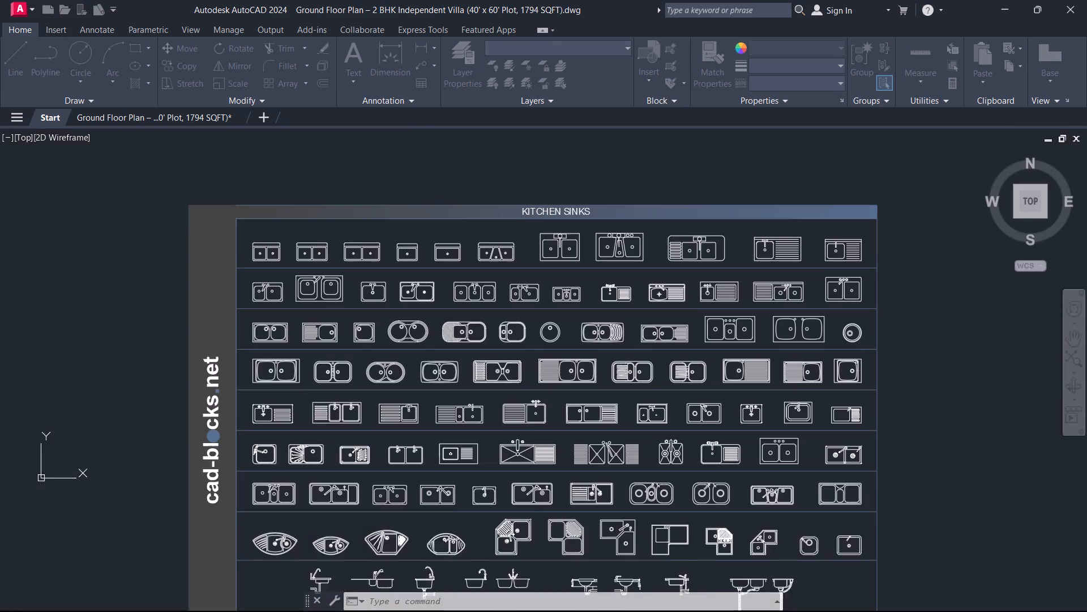
pyautogui.scroll(1, 404, 302)
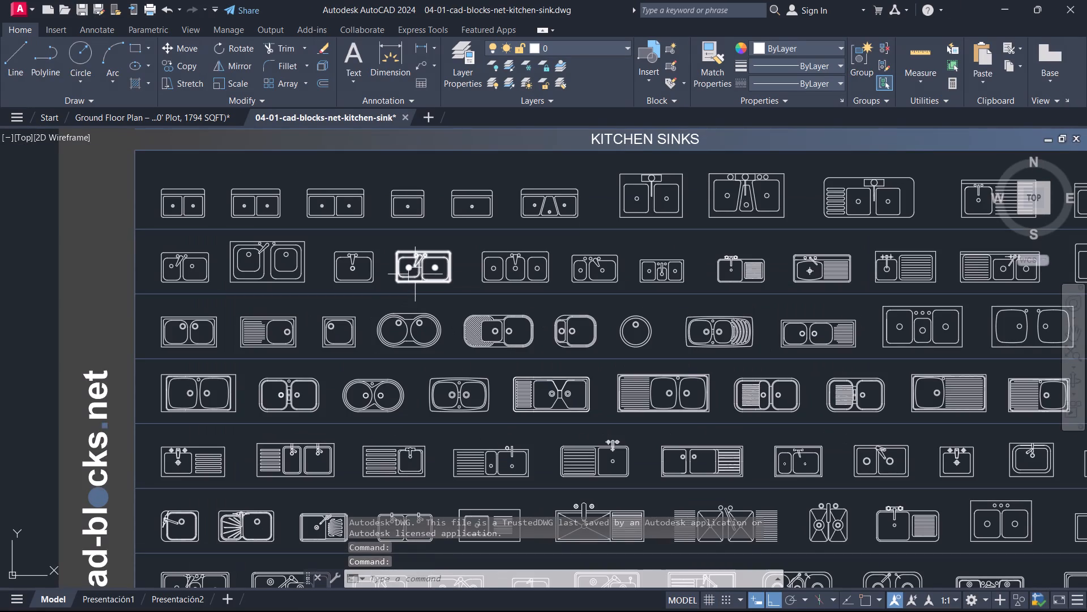
pyautogui.click(415, 272)
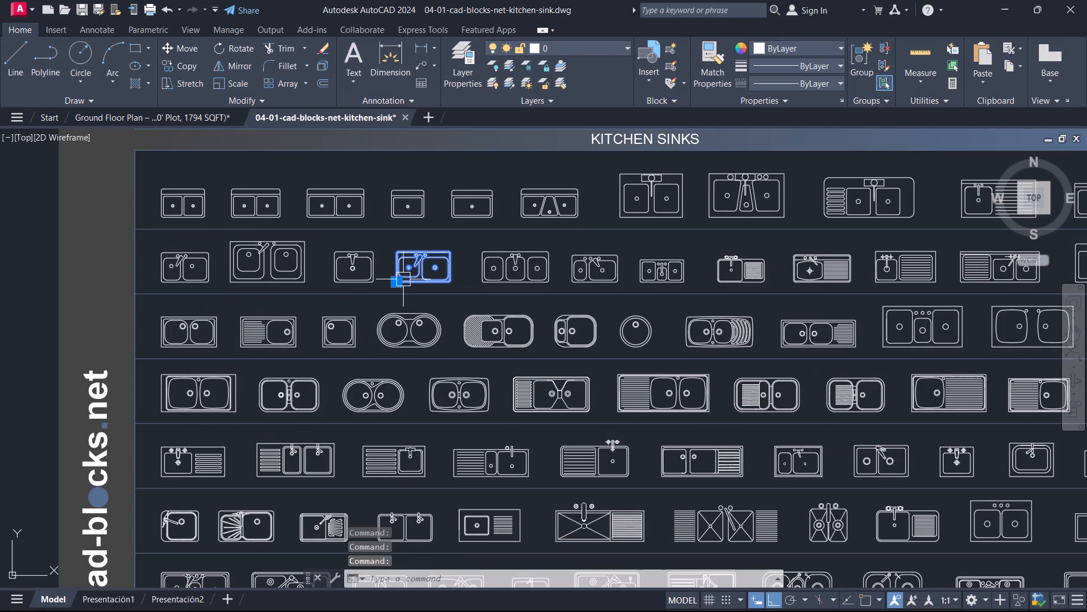
pyautogui.hotkey('ctrl', 'c')
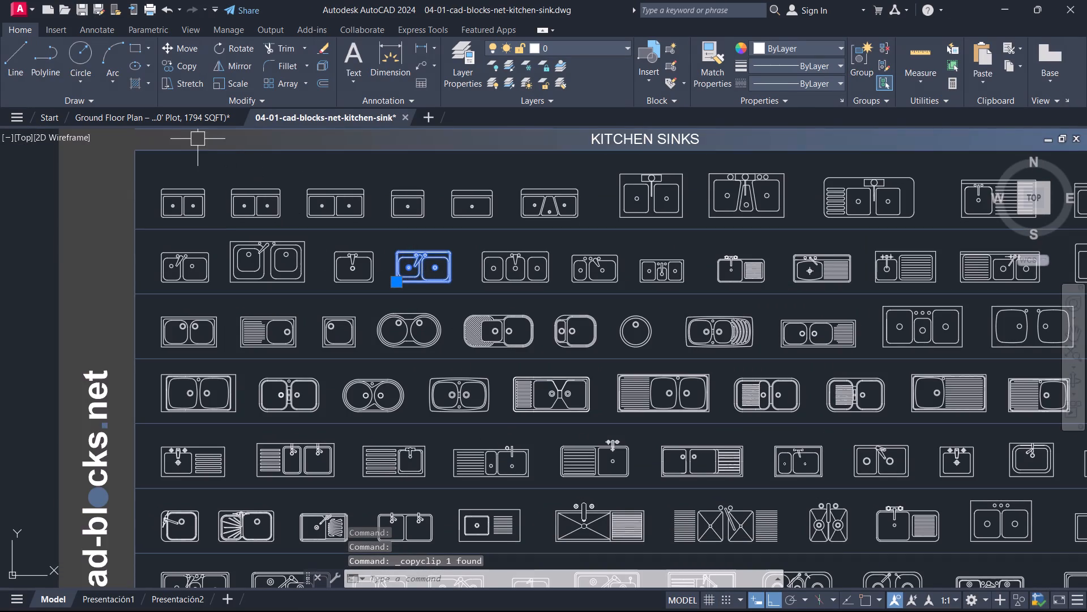
# Paste the copied double-bowl sink into the Ground Floor Plan drawing, in the empty space east of the plan.
pyautogui.click(179, 122)
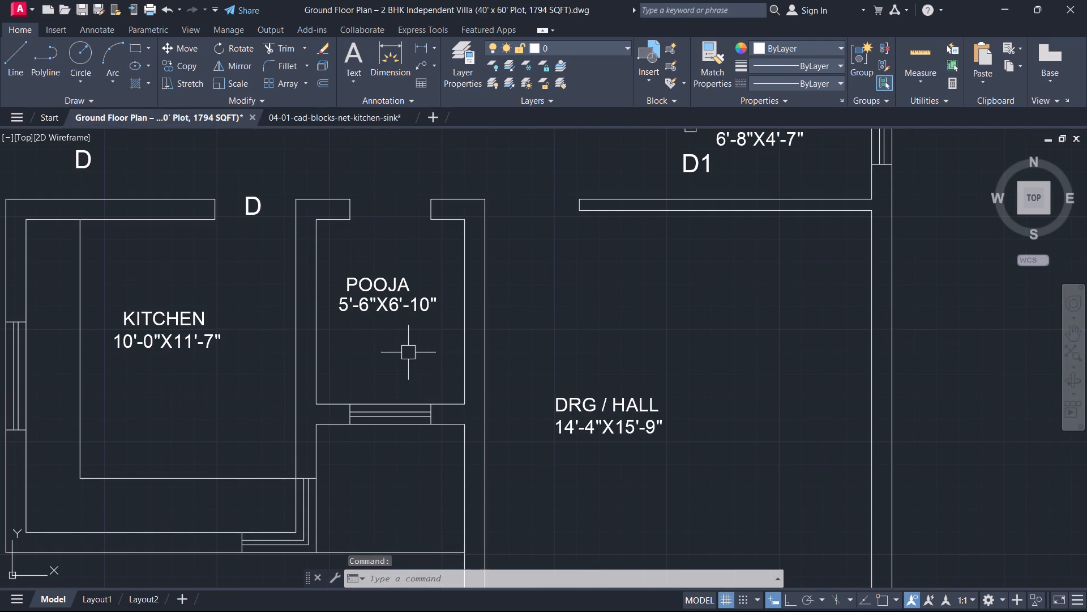
pyautogui.hotkey('ctrl', 'v')
pyautogui.scroll(-5, 468, 380)
pyautogui.moveTo(470, 382); pyautogui.dragTo(325, 395, button='middle')
pyautogui.click(415, 387)
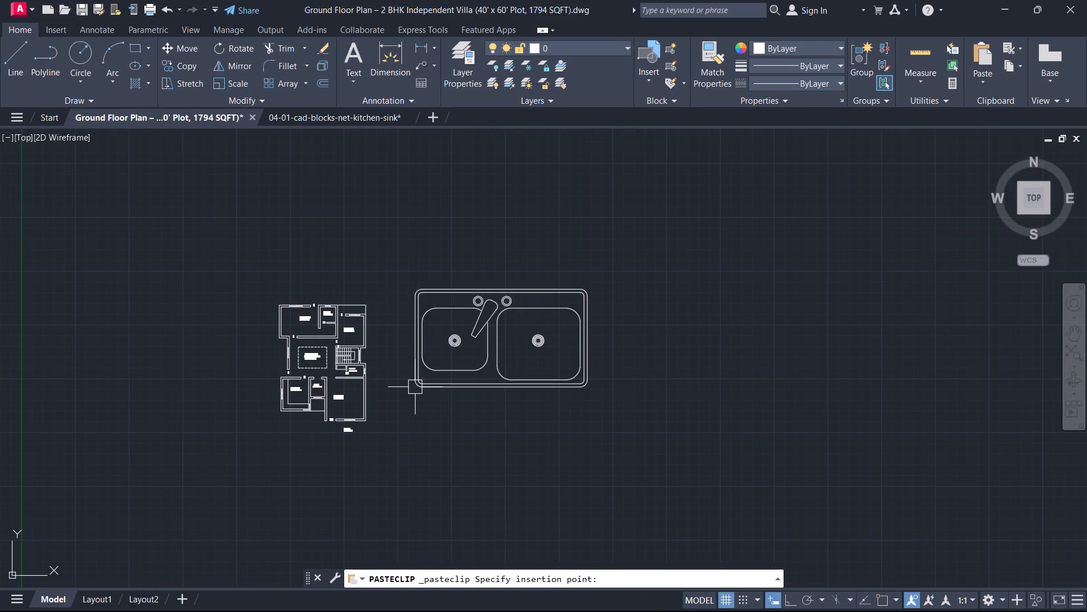
pyautogui.press('Escape')
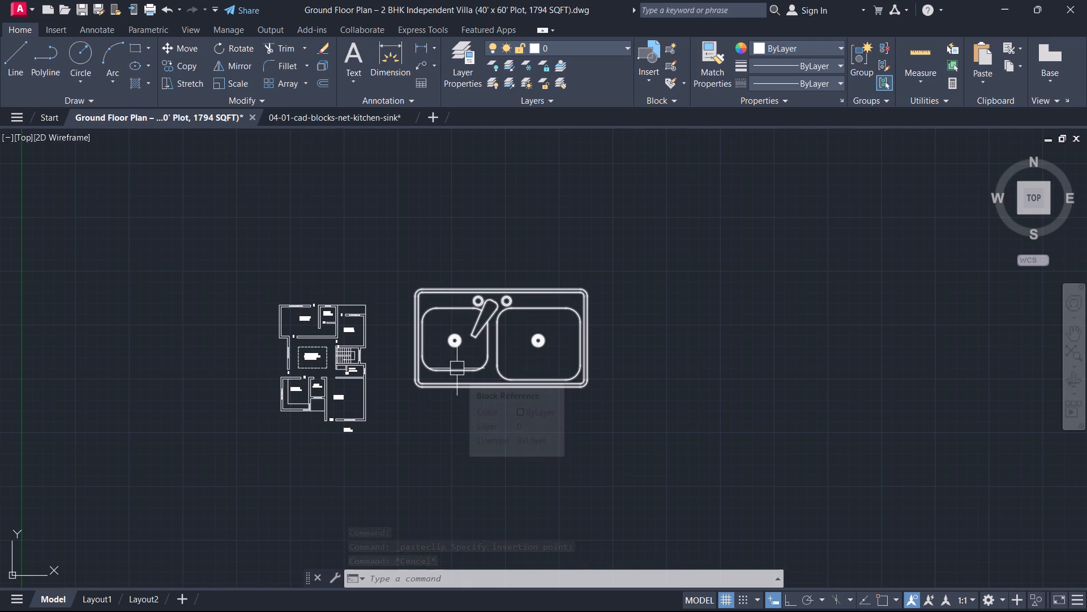
# Scale the pasted sink down about its lower-left corner to a size that suits the kitchen counter.
pyautogui.press('s')
pyautogui.write('C')
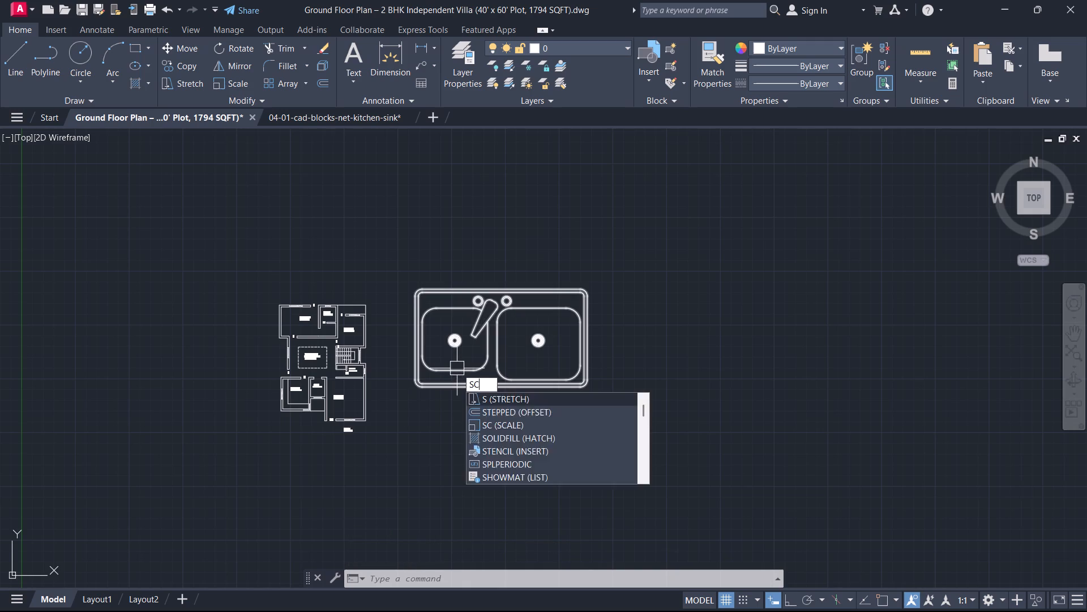
pyautogui.press('space')
pyautogui.scroll(3, 457, 368)
pyautogui.click(426, 376)
pyautogui.press('space')
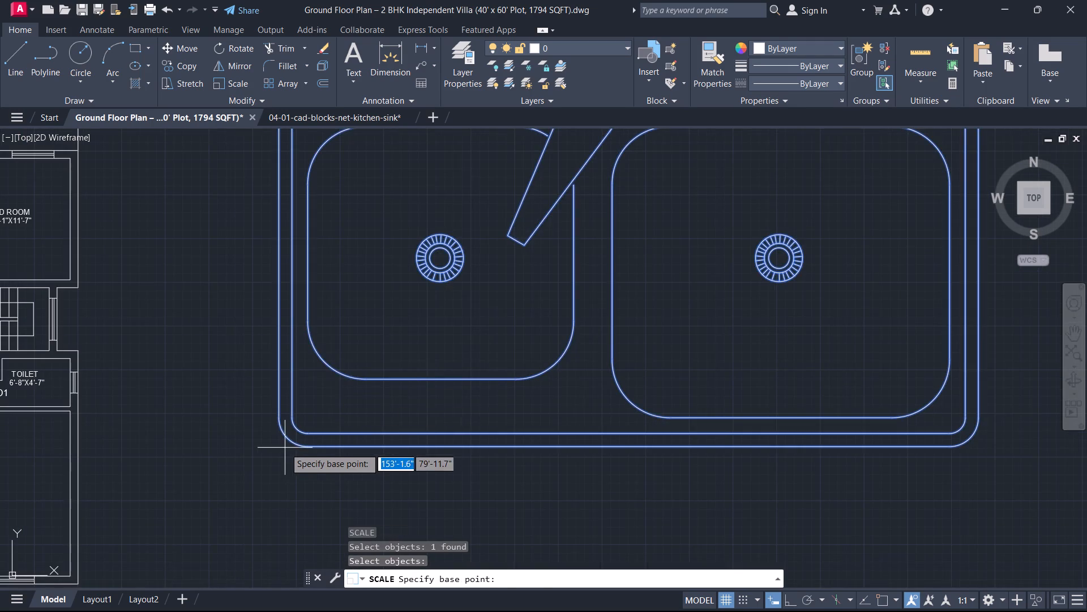
pyautogui.scroll(2, 285, 446)
pyautogui.click(298, 442)
pyautogui.scroll(-3, 333, 408)
pyautogui.moveTo(333, 408); pyautogui.dragTo(512, 366, button='middle')
pyautogui.scroll(2, 512, 366)
pyautogui.scroll(-1, 516, 365)
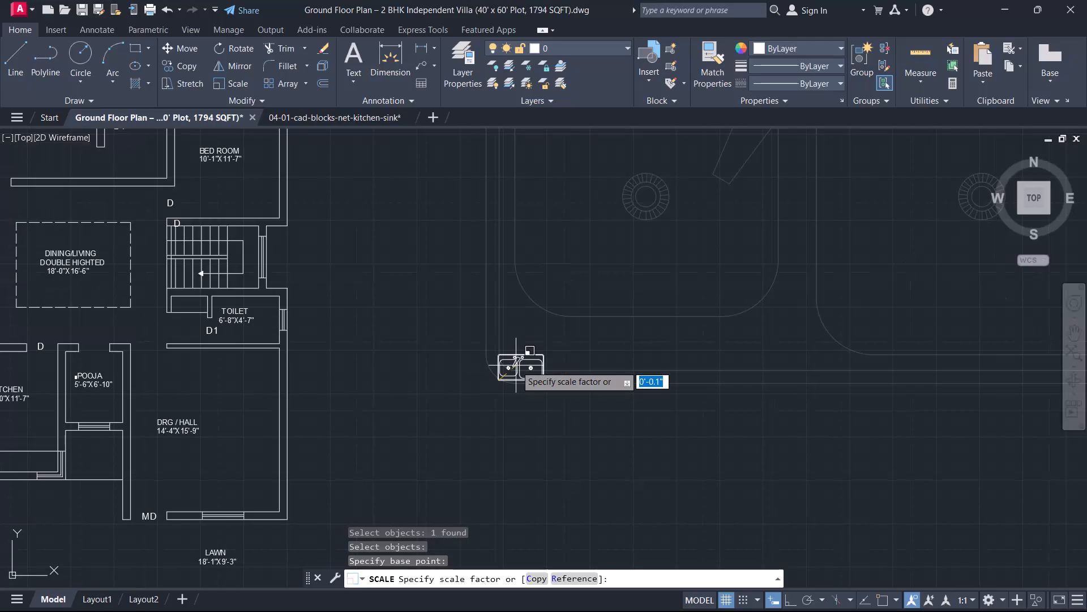
pyautogui.click(510, 369)
pyautogui.press('Escape')
# Rotate the scaled sink 180° with Ortho on, so its faucet faces south.
pyautogui.click(510, 374)
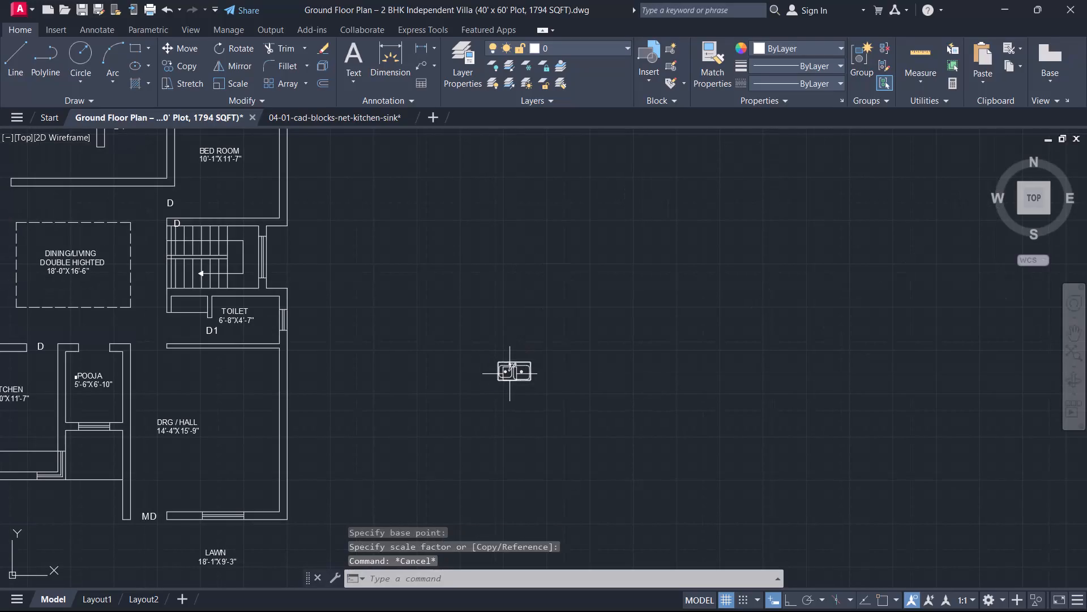
pyautogui.press('r')
pyautogui.press('o')
pyautogui.press('space')
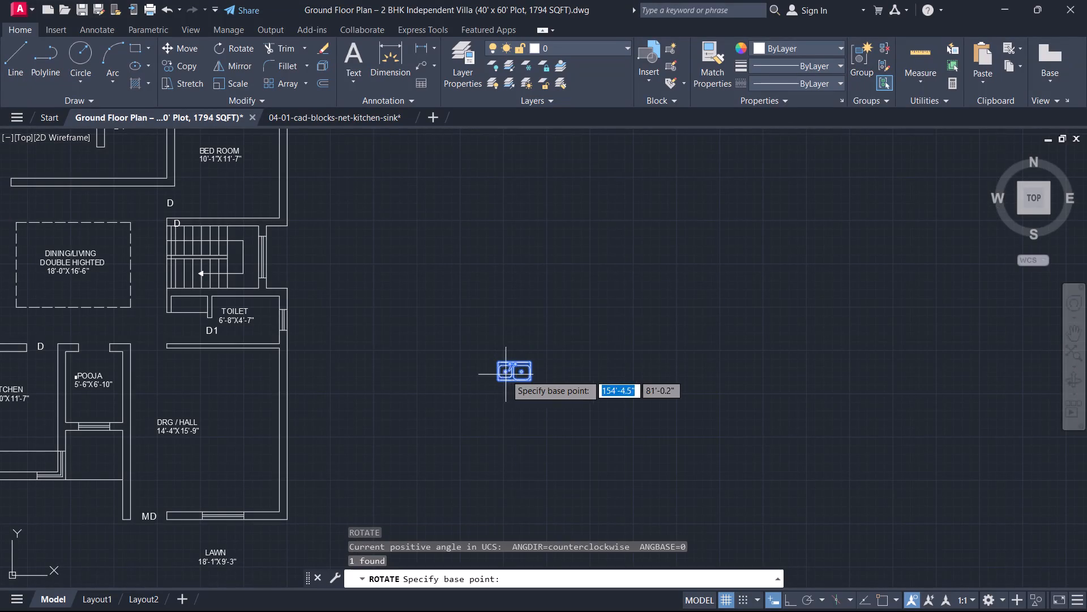
pyautogui.click(510, 348)
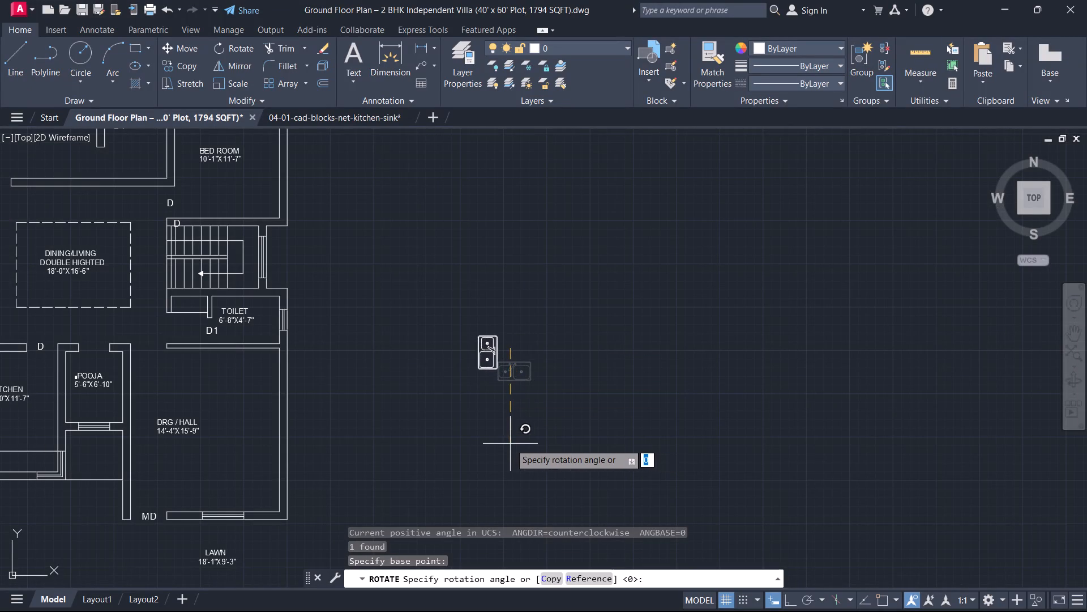
pyautogui.press('F6')
pyautogui.press('F6')
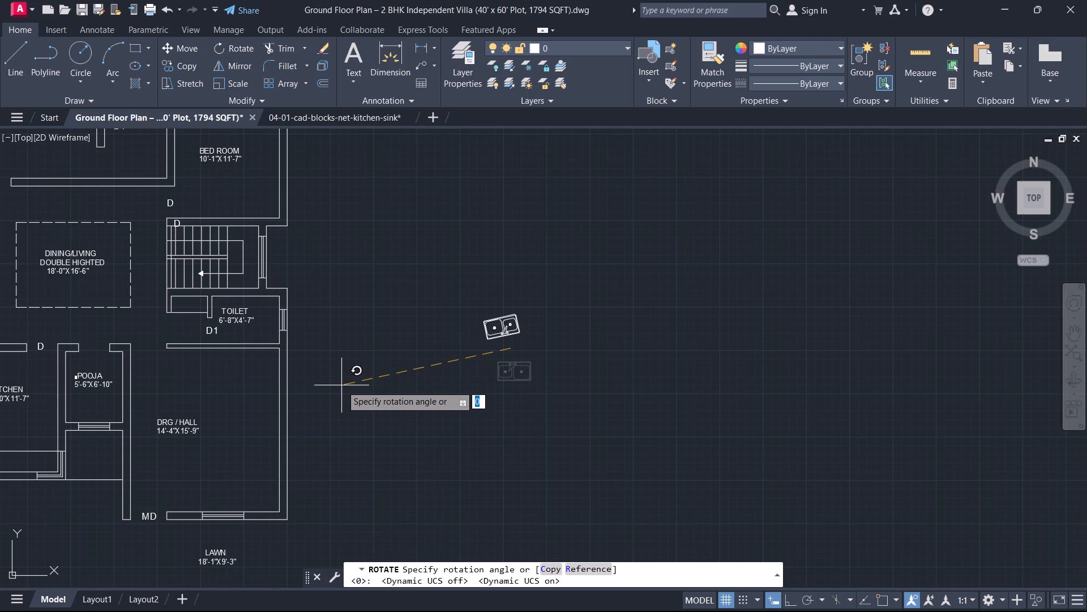
pyautogui.press('F8')
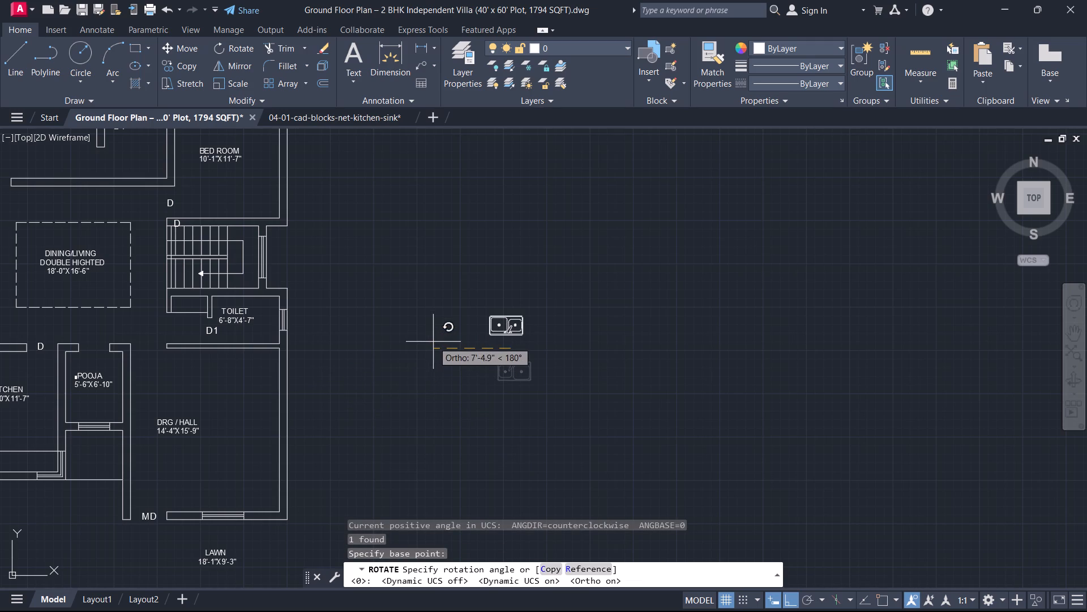
pyautogui.click(433, 342)
pyautogui.press('Escape')
# Copy the rotated sink onto the kitchen's south counter, against the inner wall line, with Ortho off and object snap on.
pyautogui.scroll(1, 478, 350)
pyautogui.moveTo(478, 350); pyautogui.dragTo(482, 417, button='middle')
pyautogui.scroll(1, 482, 416)
pyautogui.moveTo(565, 396); pyautogui.dragTo(555, 384)
pyautogui.click(494, 337)
pyautogui.press('c')
pyautogui.write('O')
pyautogui.press('space')
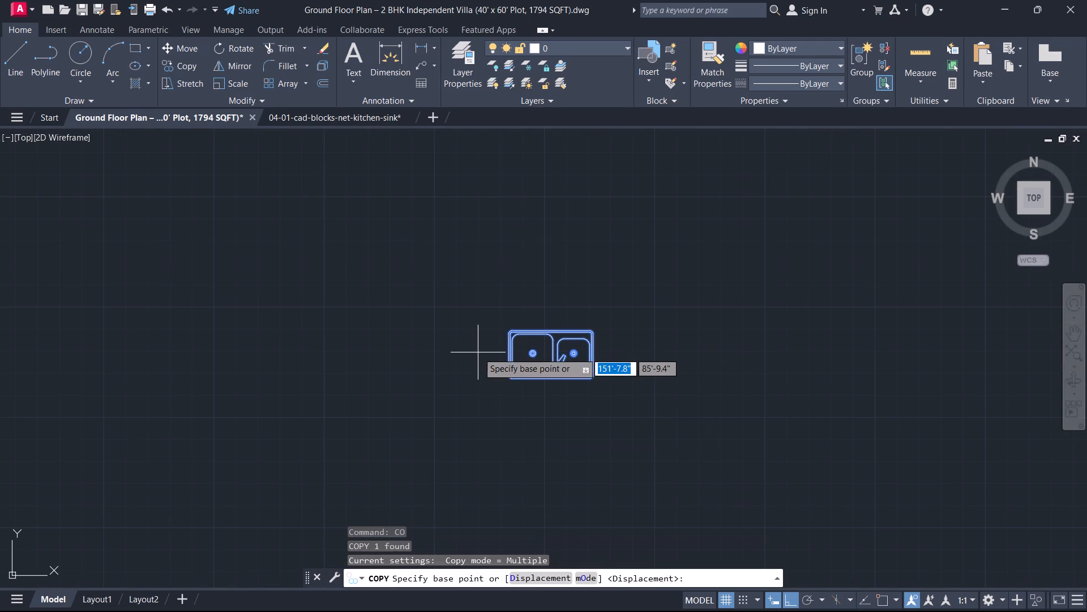
pyautogui.scroll(1, 480, 355)
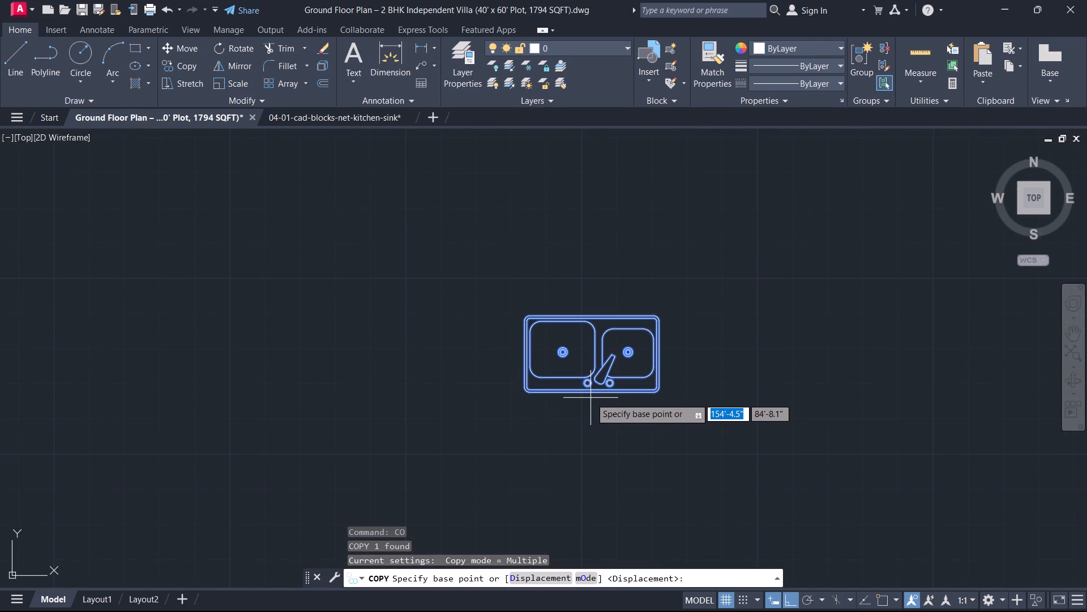
pyautogui.click(590, 397)
pyautogui.scroll(-3, 473, 436)
pyautogui.moveTo(468, 434); pyautogui.dragTo(1062, 315, button='middle')
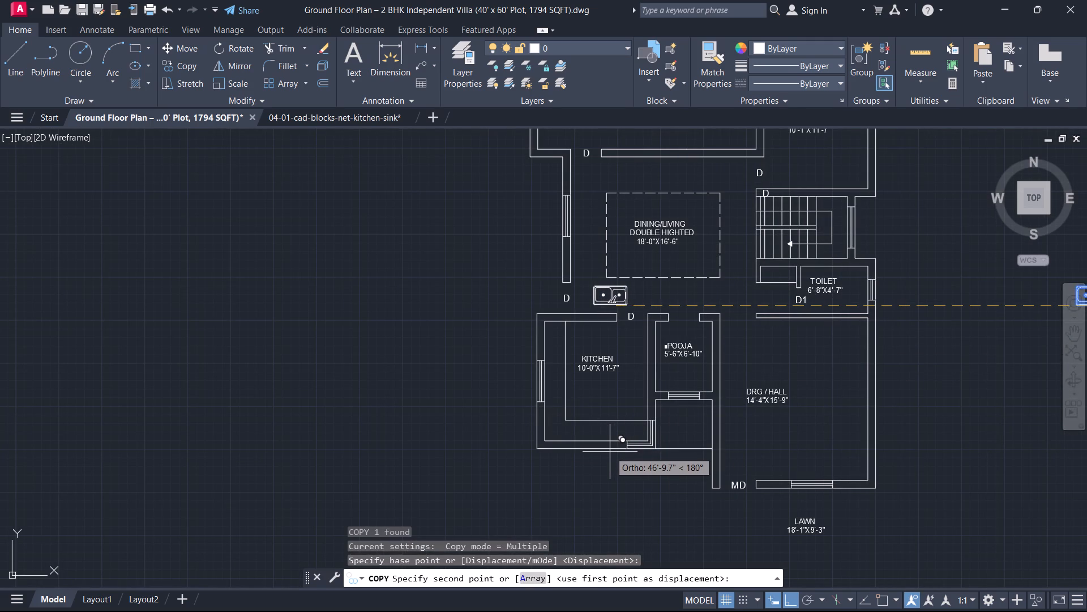
pyautogui.press('F8')
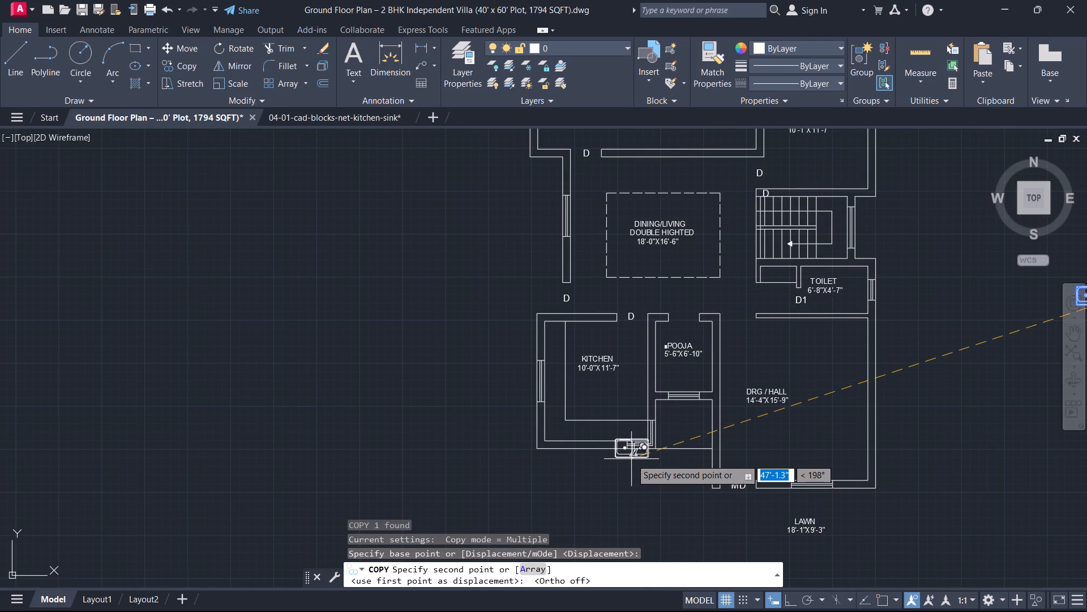
pyautogui.press('F3')
pyautogui.scroll(4, 598, 490)
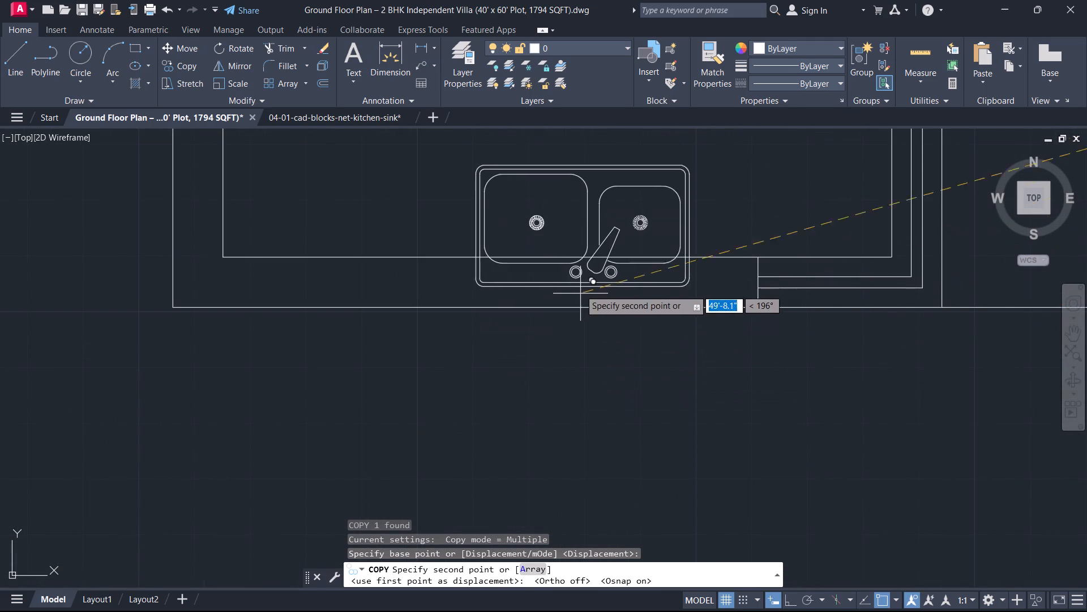
pyautogui.moveTo(581, 263); pyautogui.dragTo(563, 398, button='middle')
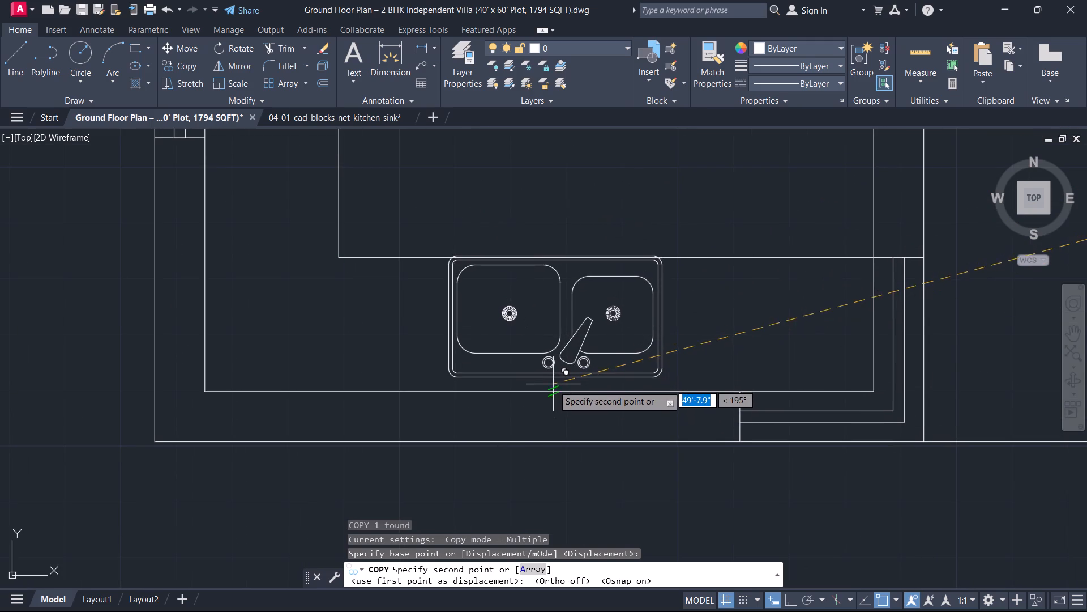
pyautogui.click(555, 391)
pyautogui.press('Escape')
# Move the kitchen sink straight east along the south counter with Ortho on, close to the kitchen's inner east wall line.
pyautogui.scroll(-2, 584, 348)
pyautogui.moveTo(584, 348); pyautogui.dragTo(589, 388, button='middle')
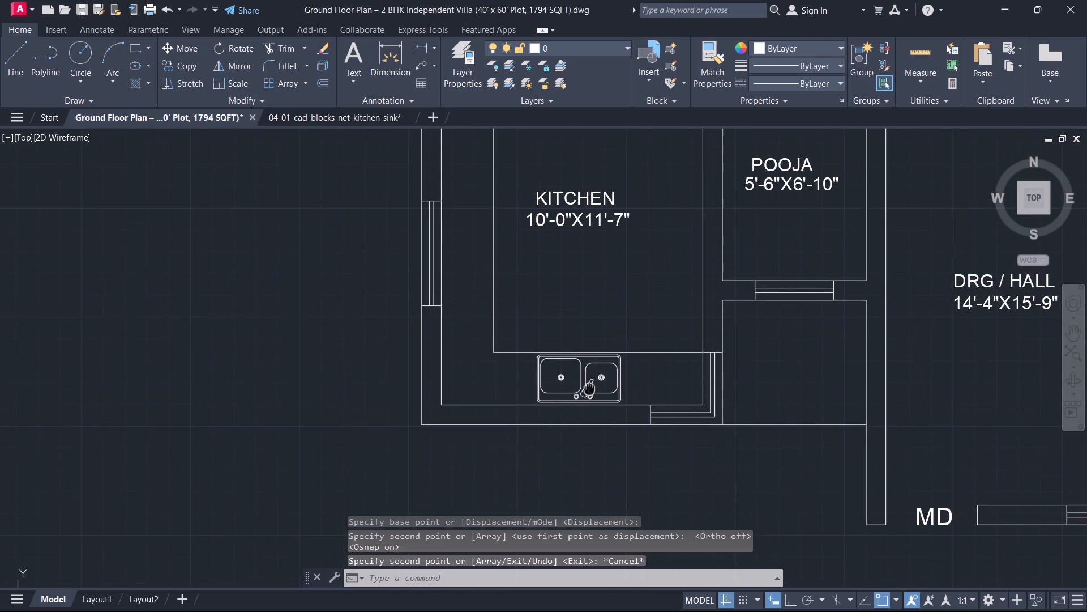
pyautogui.moveTo(589, 388); pyautogui.dragTo(589, 390, button='middle')
pyautogui.scroll(1, 589, 391)
pyautogui.click(589, 391)
pyautogui.press('m')
pyautogui.press('space')
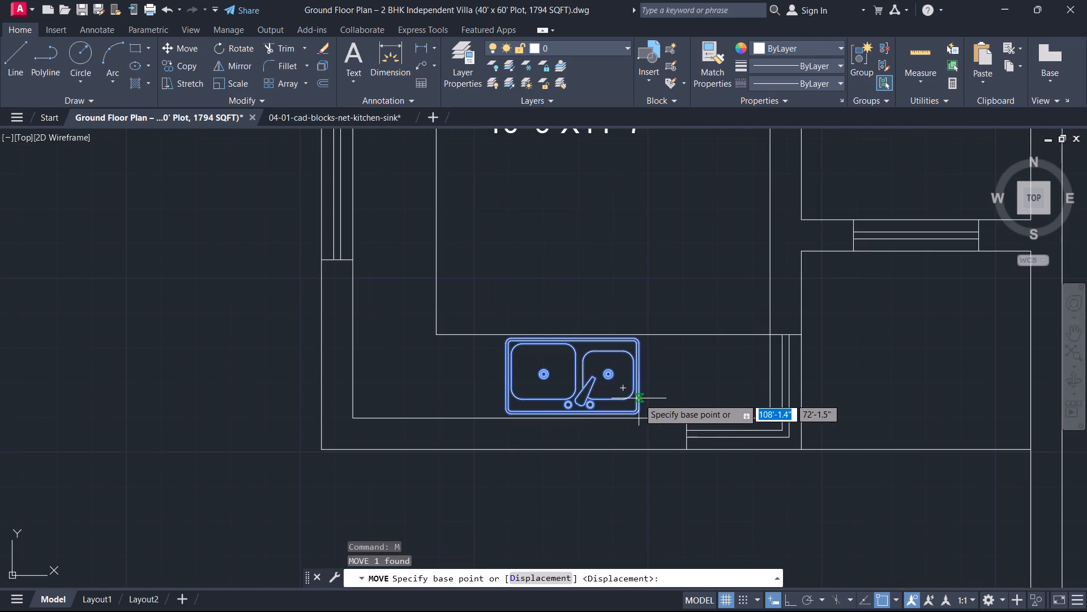
pyautogui.scroll(1, 645, 397)
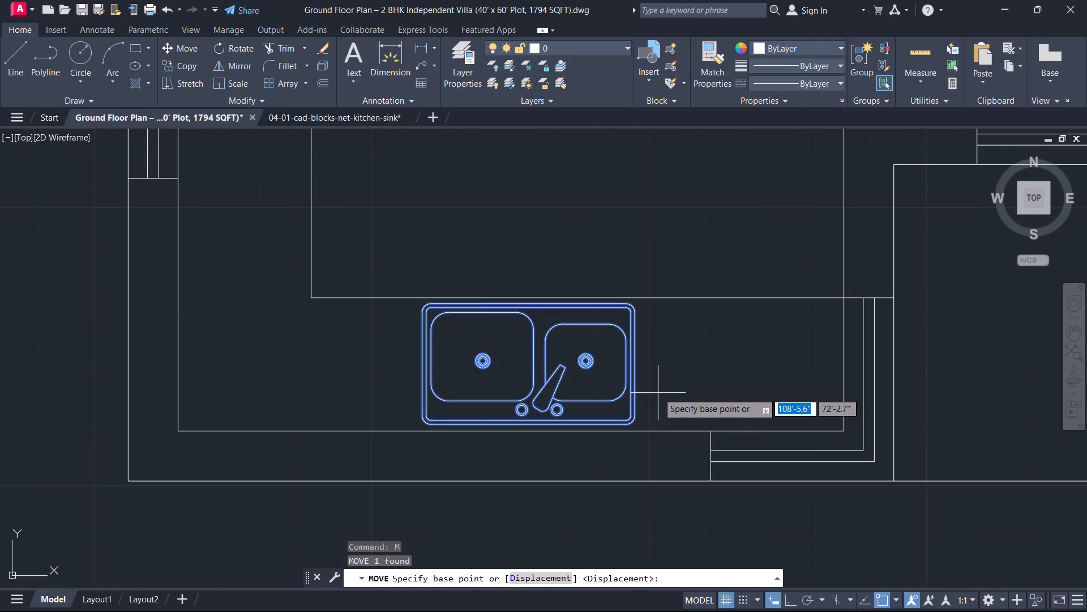
pyautogui.scroll(1, 650, 394)
pyautogui.click(626, 389)
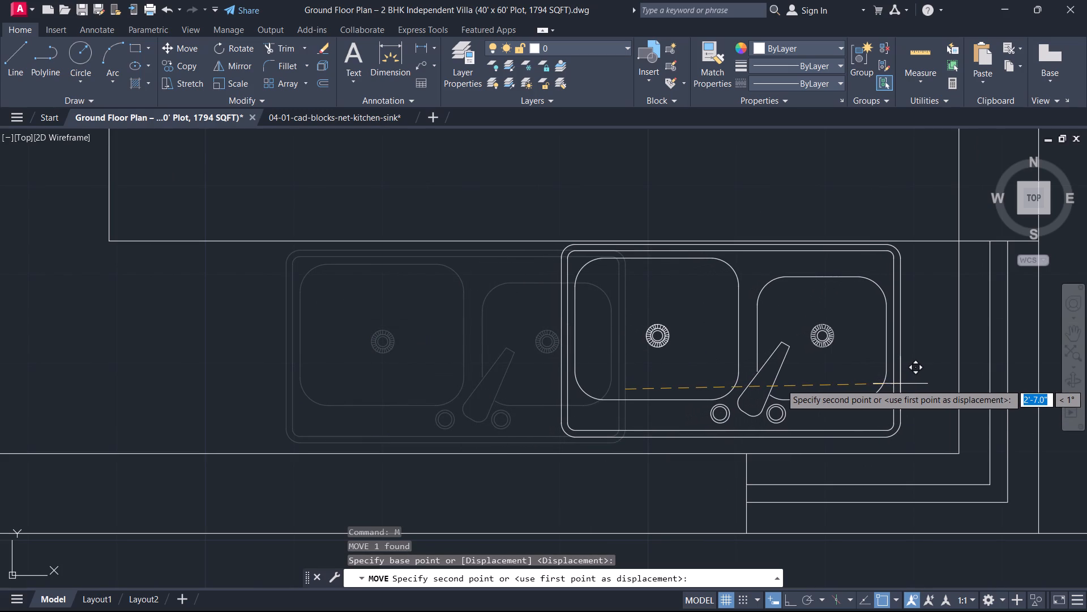
pyautogui.press('F8')
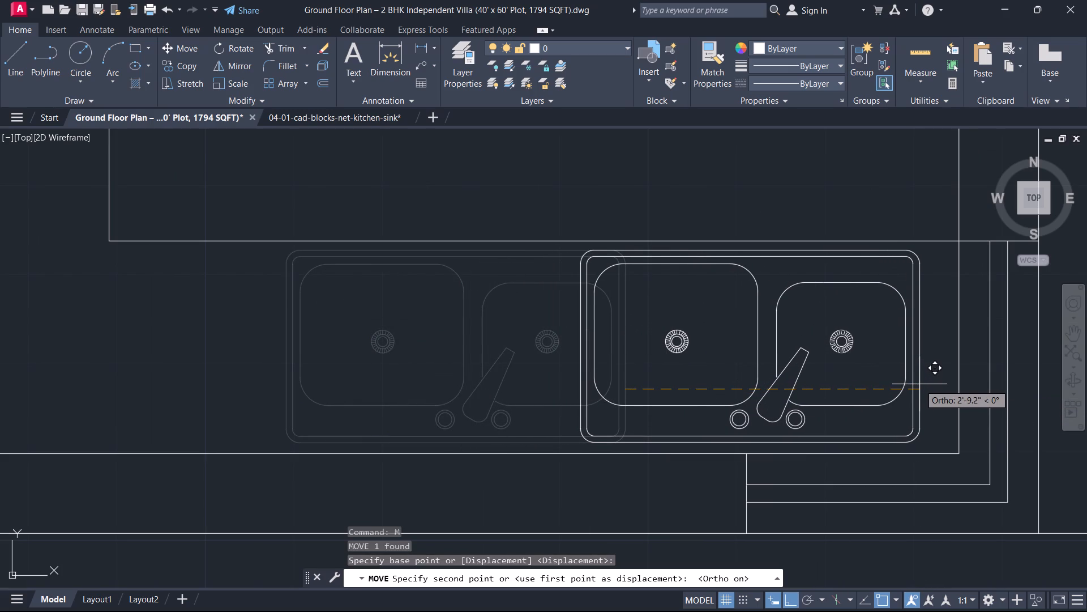
pyautogui.click(940, 381)
pyautogui.press('Escape')
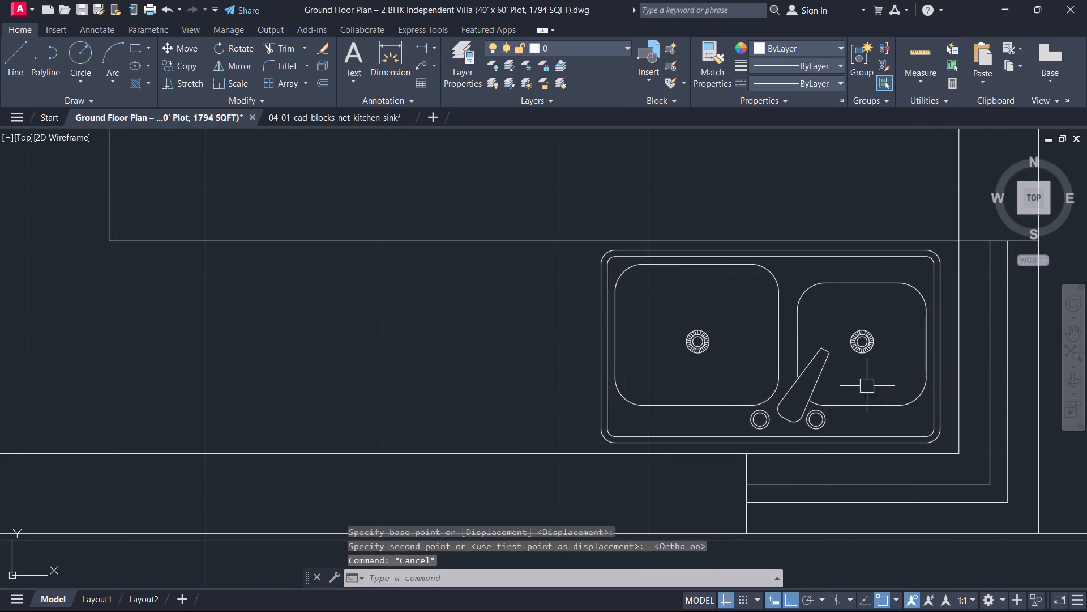
# Close the 04-01-cad-blocks-net-kitchen-sink drawing.
pyautogui.scroll(-3, 837, 390)
pyautogui.moveTo(832, 395); pyautogui.dragTo(927, 453, button='middle')
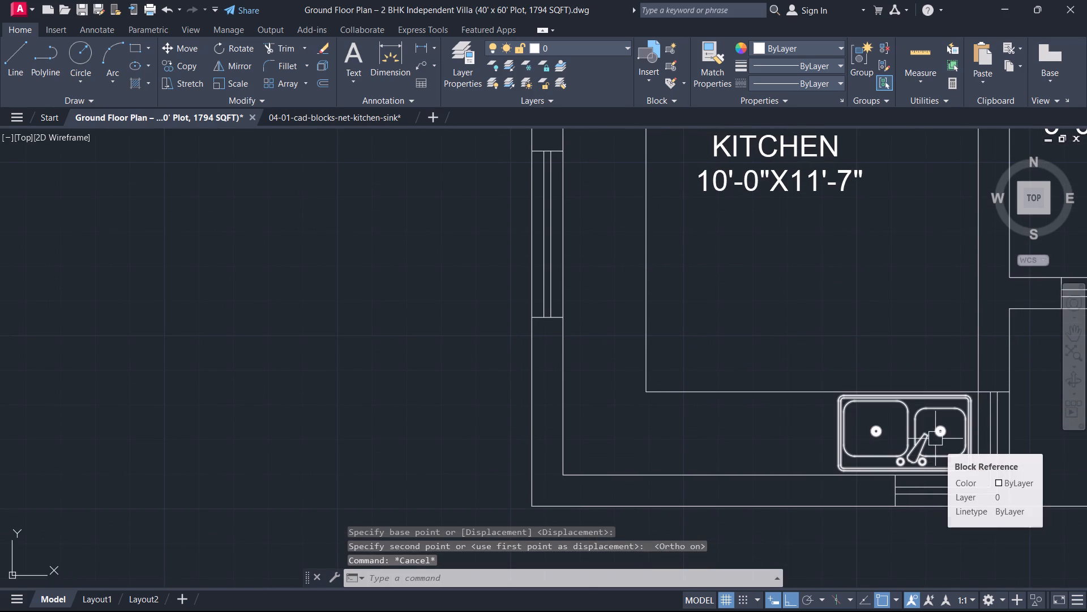
pyautogui.scroll(-2, 682, 233)
pyautogui.moveTo(681, 233); pyautogui.dragTo(555, 371, button='middle')
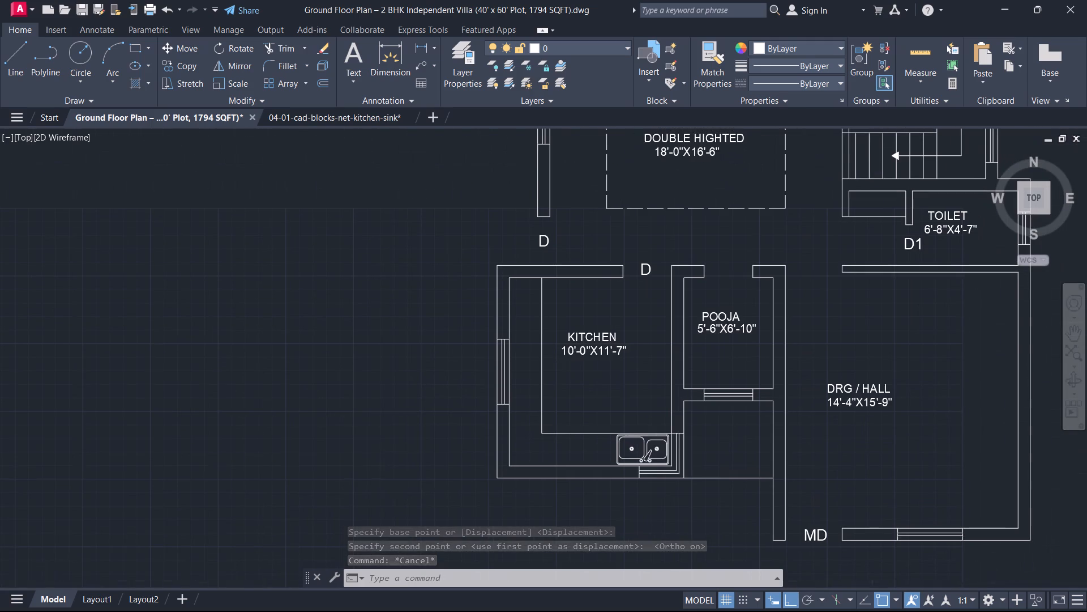
pyautogui.click(406, 121)
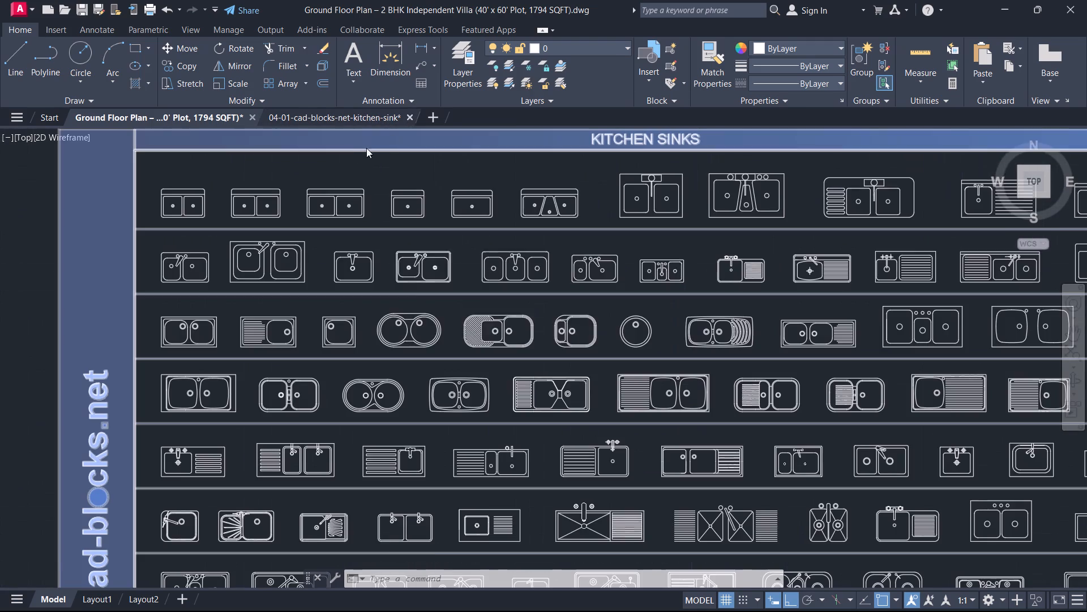
pyautogui.click(590, 343)
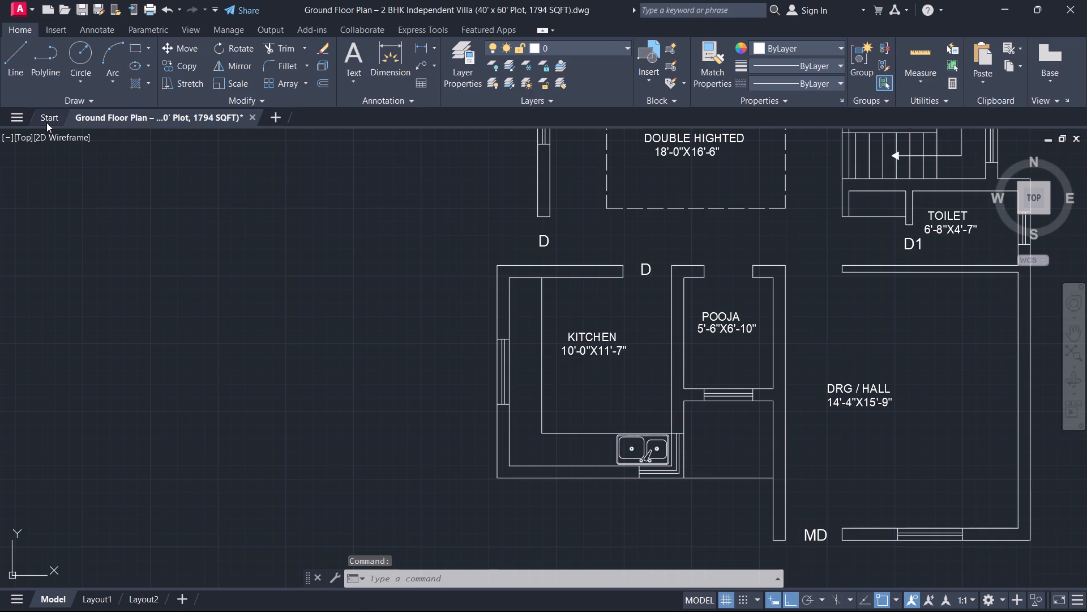
# Open the recent drawing 04-03-cad-blocks-net-rangues.
pyautogui.click(46, 122)
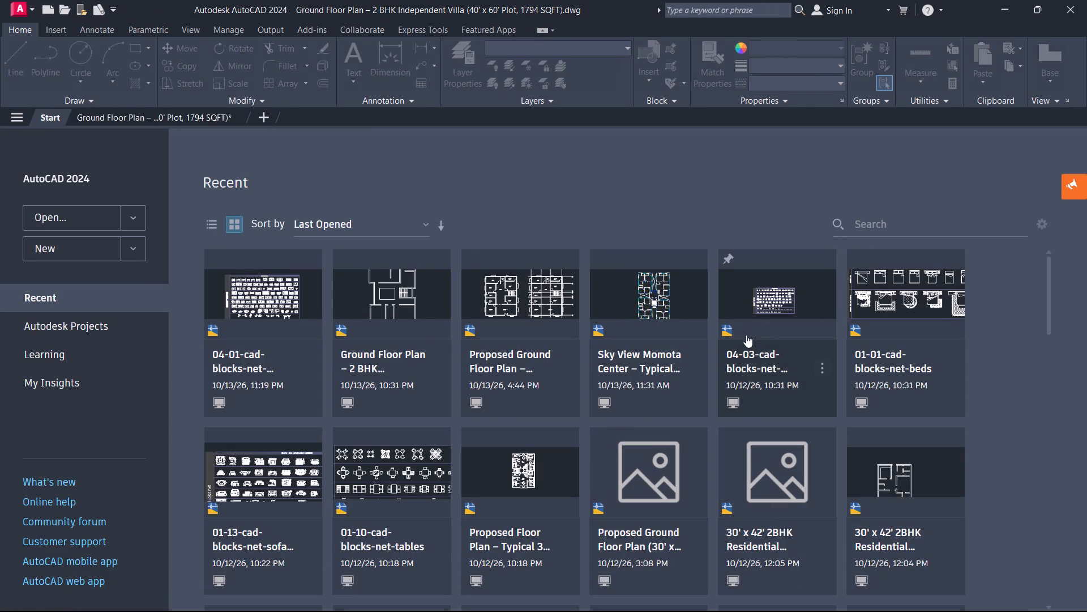
pyautogui.click(768, 362)
# Copy the three-burner hob with rounded corners and two knobs from the third row of the Rangues Collection to the clipboard.
pyautogui.scroll(3, 558, 408)
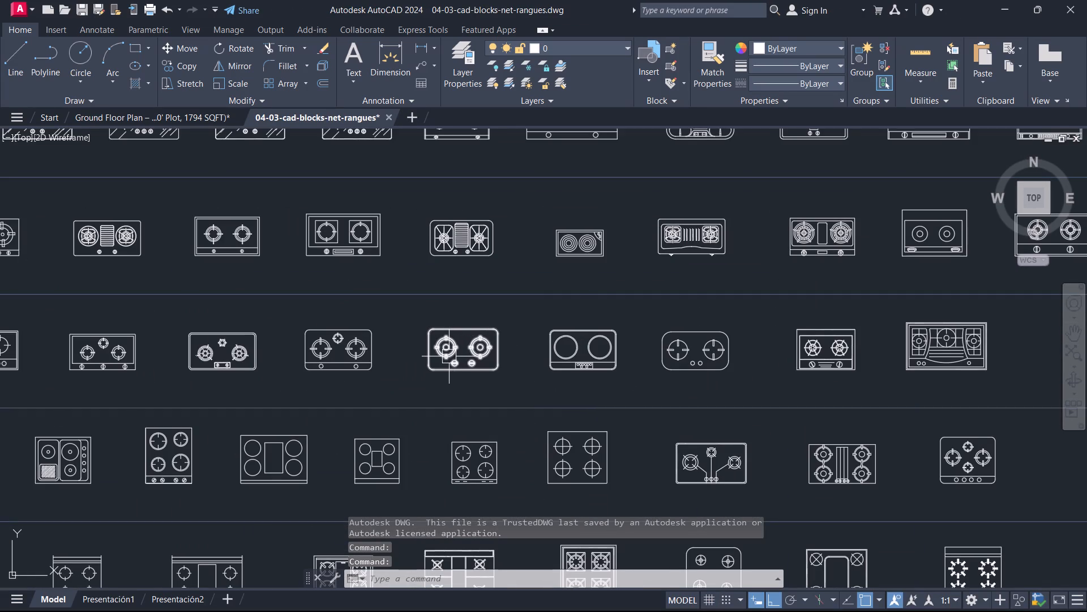
pyautogui.click(471, 479)
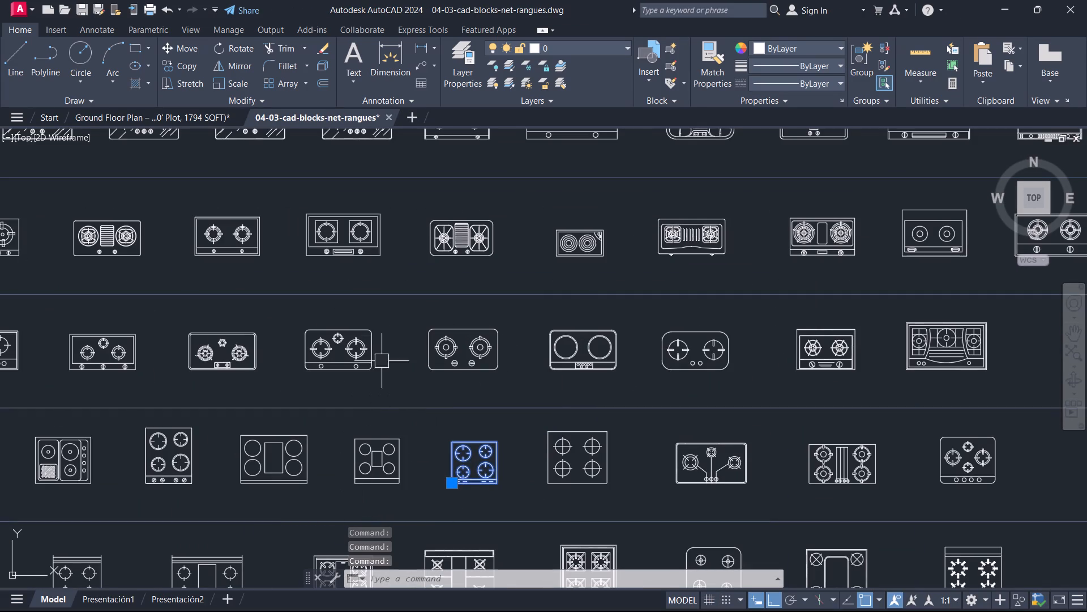
pyautogui.press('Escape')
pyautogui.click(459, 362)
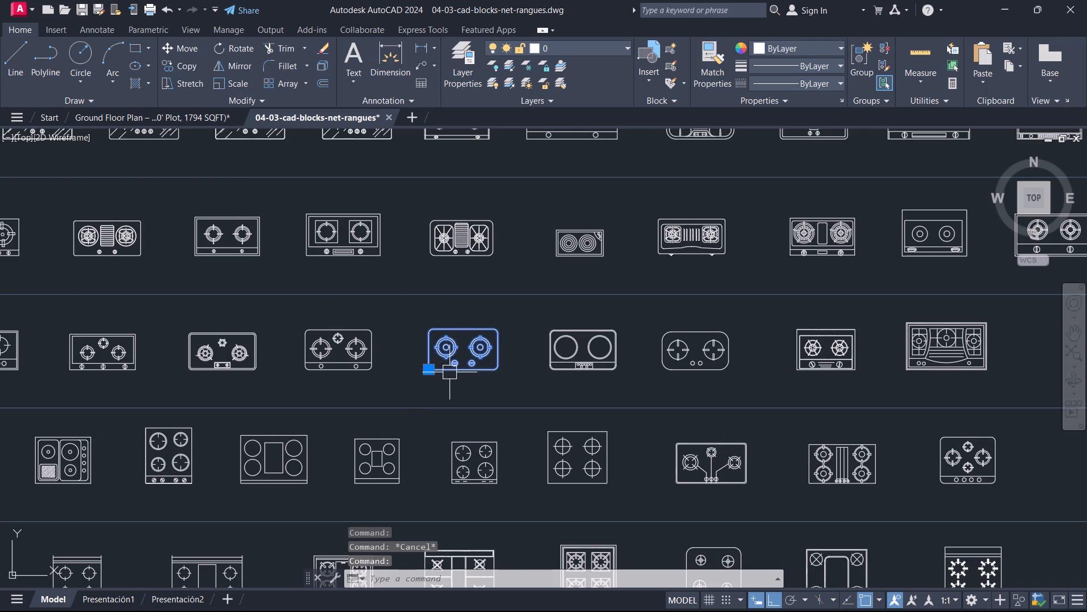
pyautogui.press('Escape')
pyautogui.click(339, 356)
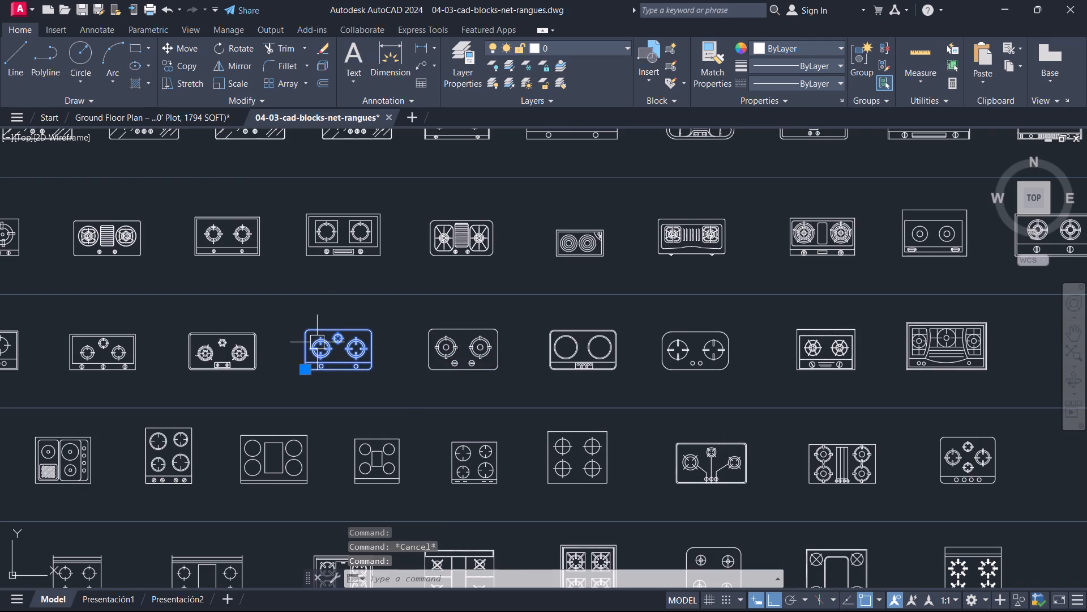
pyautogui.hotkey('ctrl', 'c')
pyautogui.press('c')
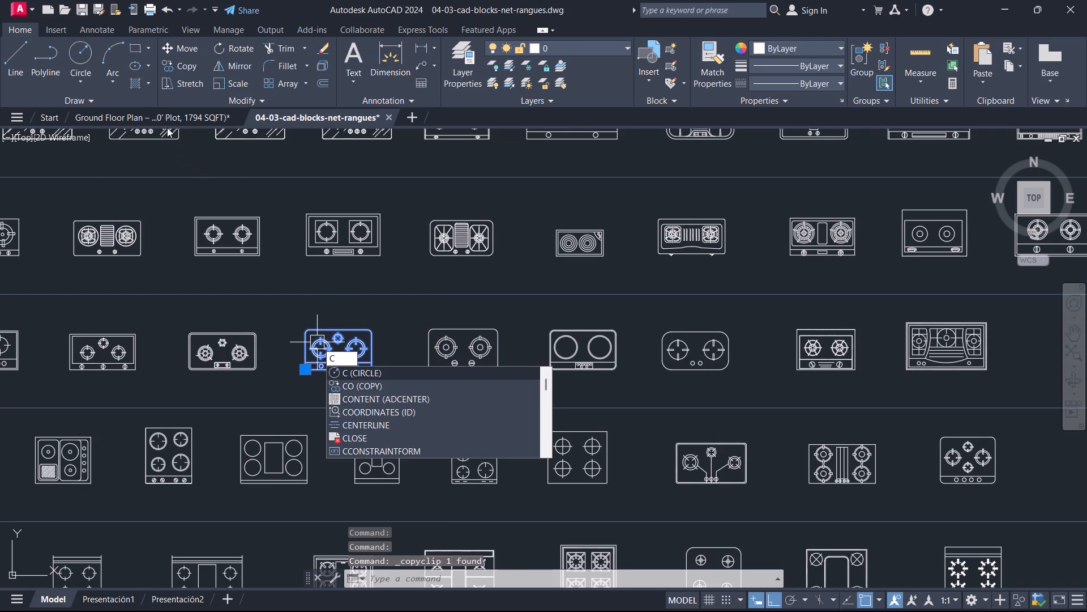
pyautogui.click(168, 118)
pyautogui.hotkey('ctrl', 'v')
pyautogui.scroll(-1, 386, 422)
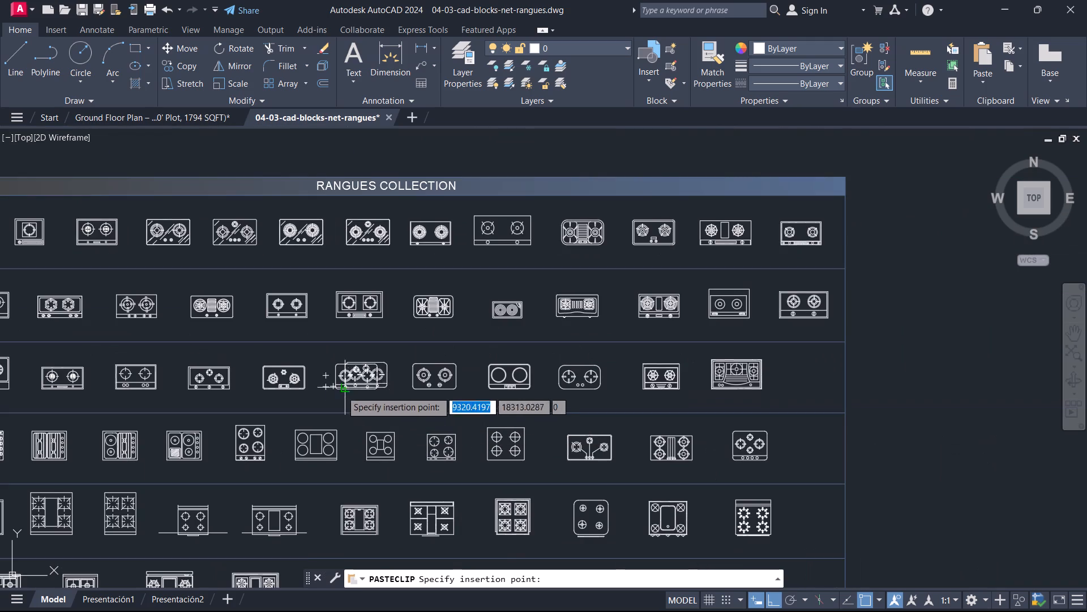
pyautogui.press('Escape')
# Paste the copied three-burner hob into the Ground Floor Plan drawing, in the empty space east of the plan.
pyautogui.click(186, 118)
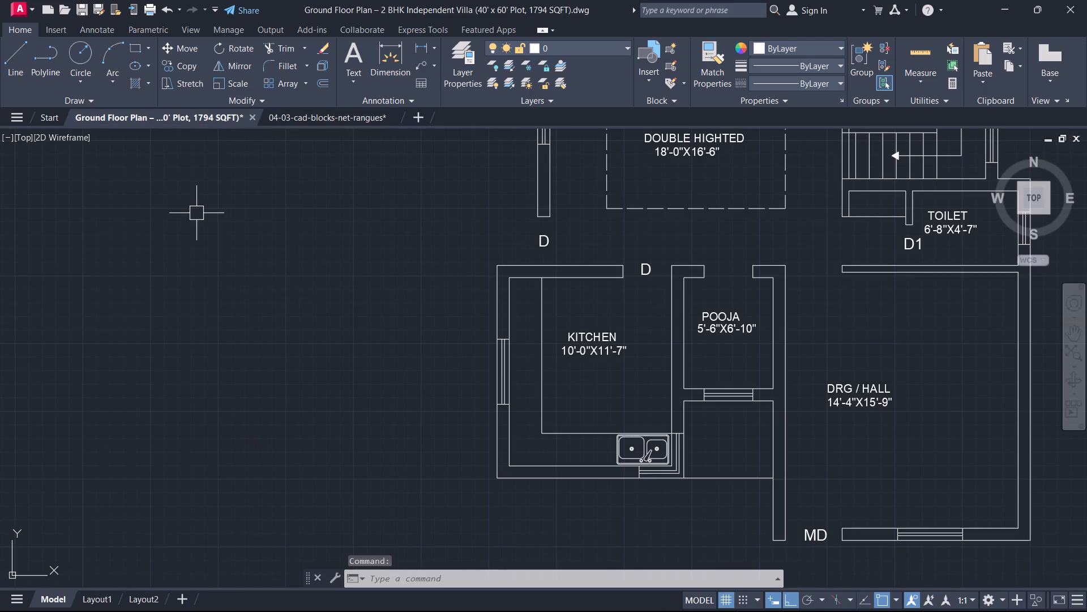
pyautogui.hotkey('ctrl', 'c')
pyautogui.hotkey('ctrl', 'v')
pyautogui.scroll(-3, 314, 332)
pyautogui.moveTo(307, 347); pyautogui.dragTo(225, 407, button='middle')
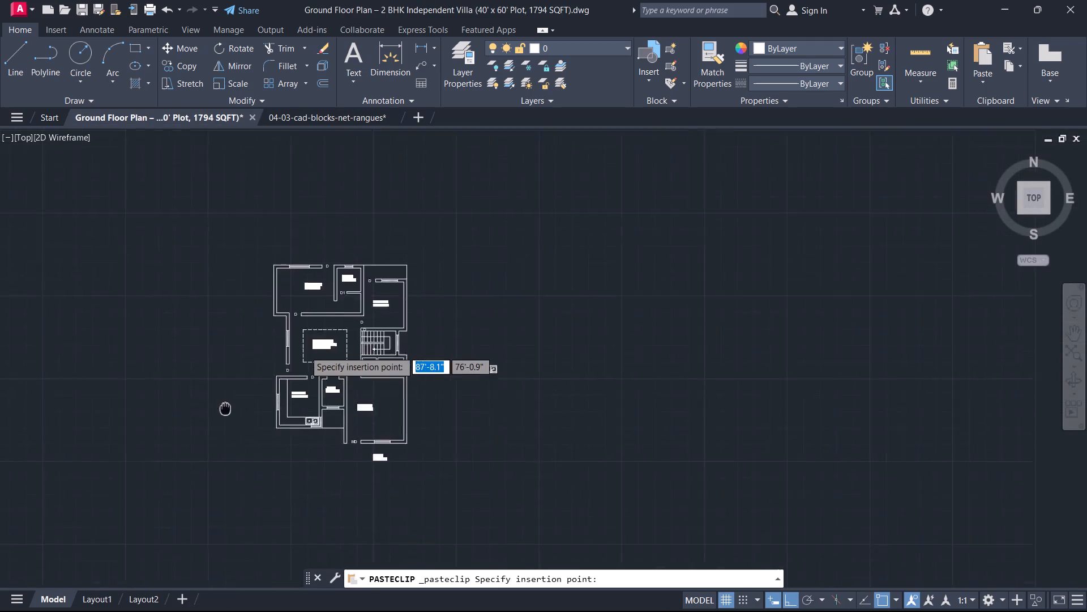
pyautogui.moveTo(225, 407); pyautogui.dragTo(169, 427, button='middle')
pyautogui.scroll(3, 360, 455)
pyautogui.click(536, 500)
pyautogui.press('Escape')
# Delete the leftover double-bowl sink in the empty space east of the plan.
pyautogui.moveTo(522, 342); pyautogui.dragTo(513, 596, button='middle')
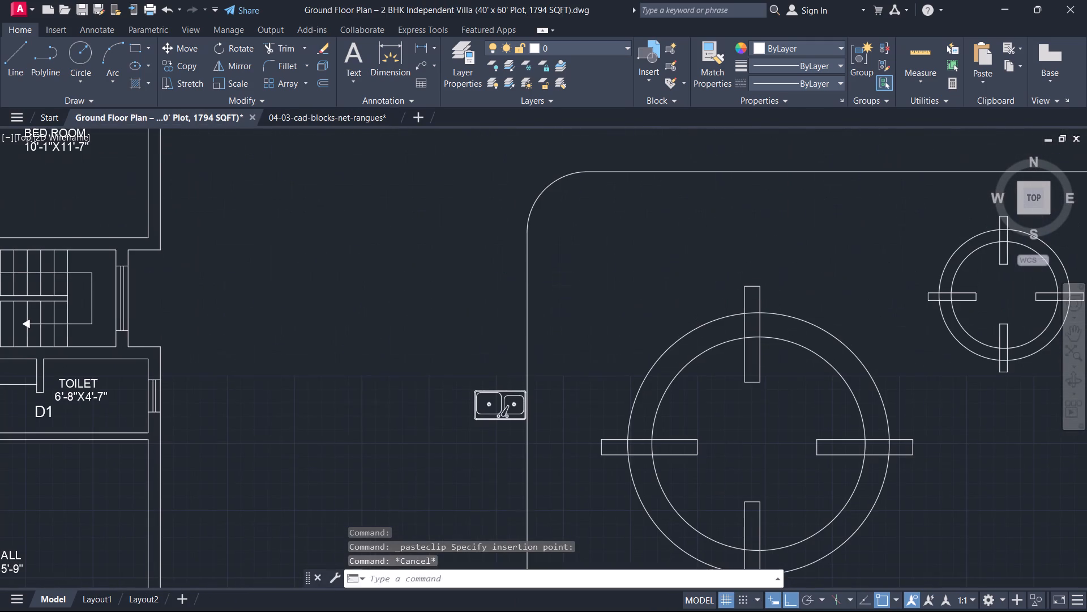
pyautogui.moveTo(489, 500); pyautogui.dragTo(481, 473)
pyautogui.click(336, 257)
pyautogui.press('Delete')
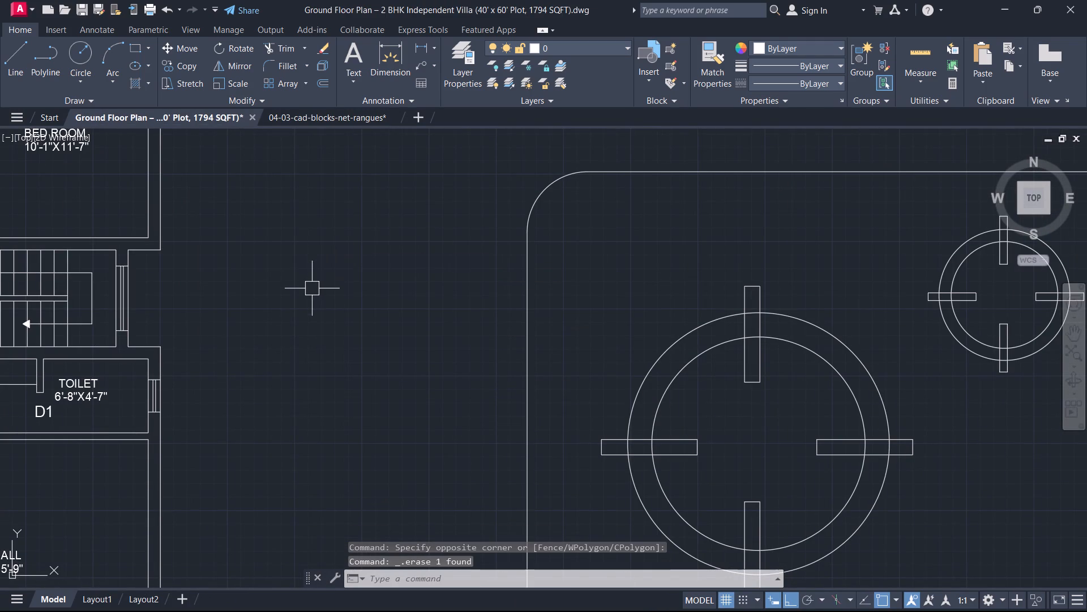
# Scale the pasted hob down about its lower-left corner to a size that suits the kitchen counter.
pyautogui.scroll(-1, 508, 448)
pyautogui.moveTo(508, 448); pyautogui.dragTo(400, 282, button='middle')
pyautogui.moveTo(423, 324); pyautogui.dragTo(403, 307)
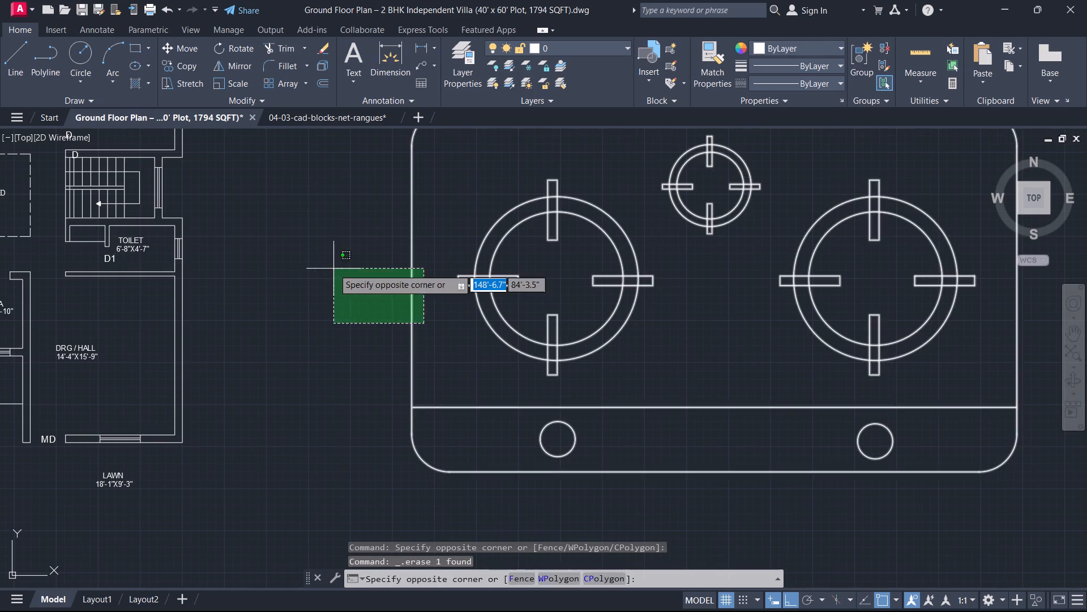
pyautogui.click(333, 269)
pyautogui.press('s')
pyautogui.press('c')
pyautogui.press('space')
pyautogui.moveTo(409, 332); pyautogui.dragTo(406, 206, button='middle')
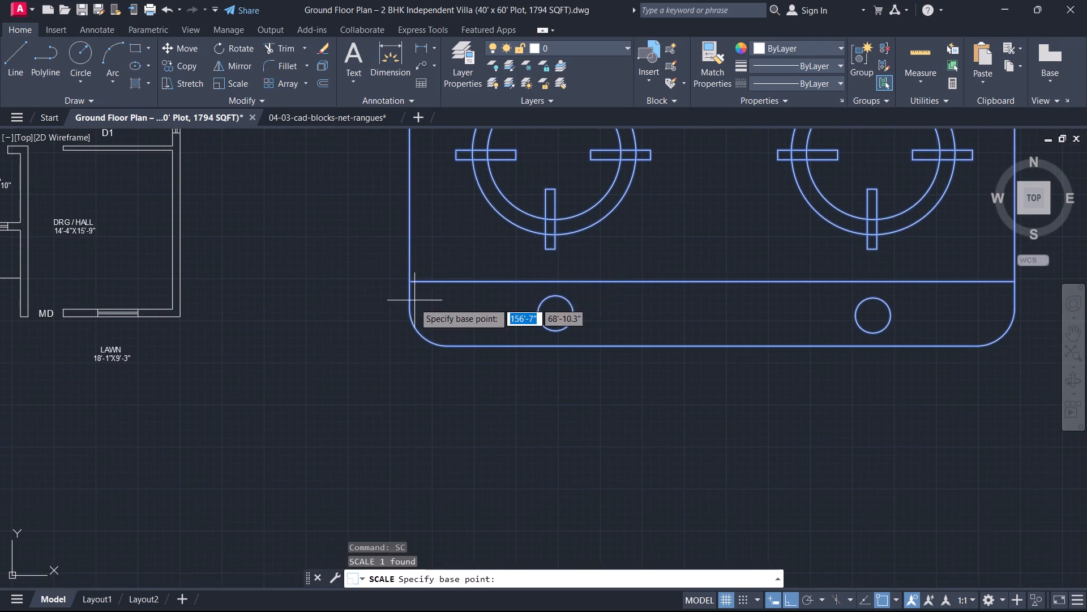
pyautogui.scroll(1, 413, 312)
pyautogui.click(424, 348)
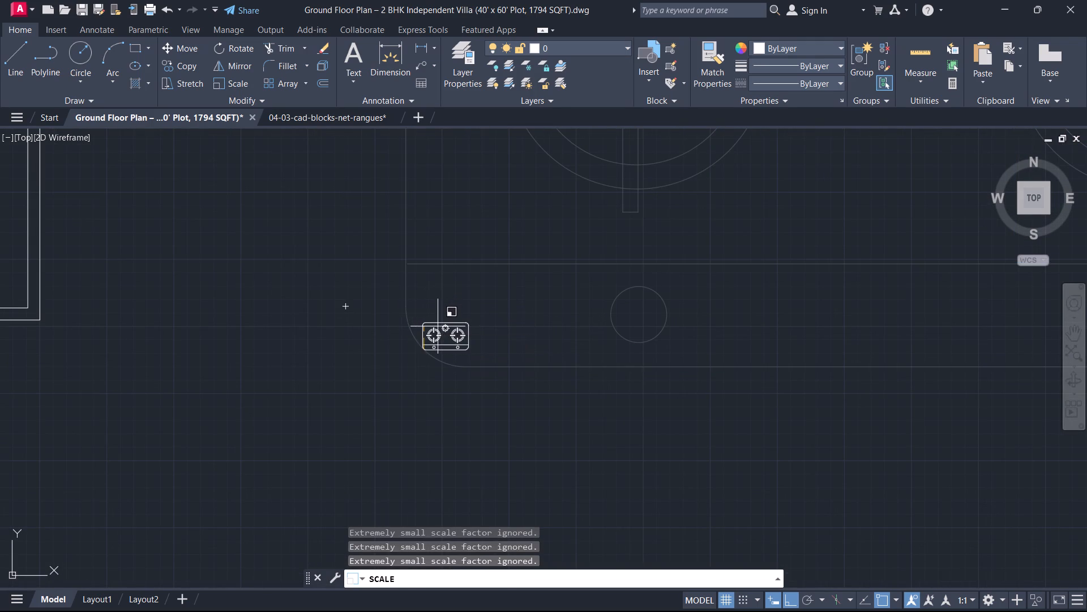
pyautogui.click(438, 326)
pyautogui.press('Escape')
# Rotate the scaled hob 90° with Ortho on, so its knobs face east.
pyautogui.moveTo(478, 373); pyautogui.dragTo(458, 348)
pyautogui.click(404, 275)
pyautogui.press('r')
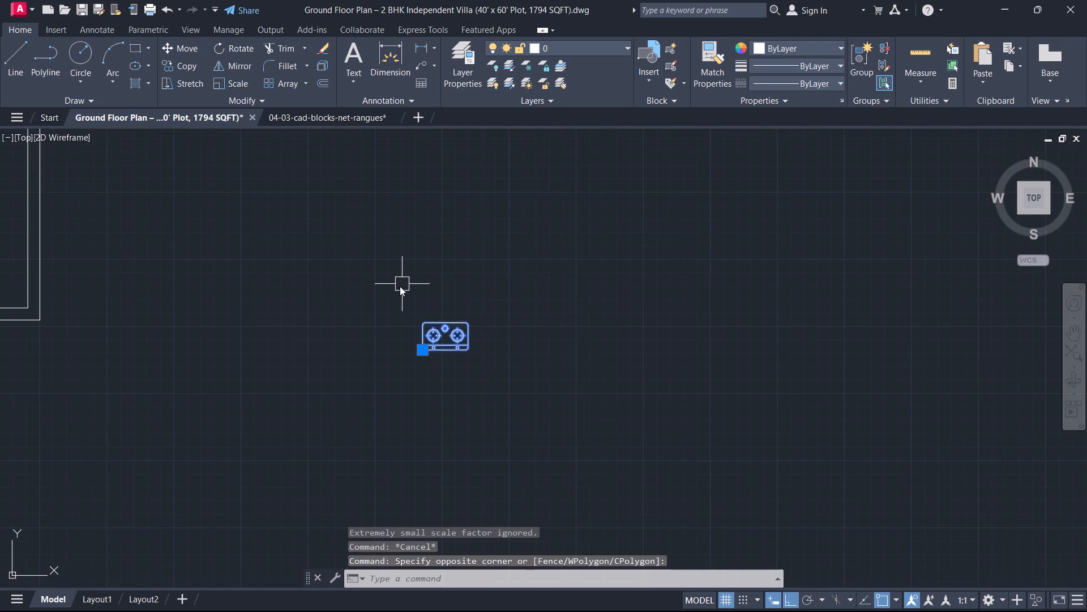
pyautogui.press('o')
pyautogui.press('space')
pyautogui.scroll(1, 435, 309)
pyautogui.moveTo(451, 292); pyautogui.dragTo(459, 292)
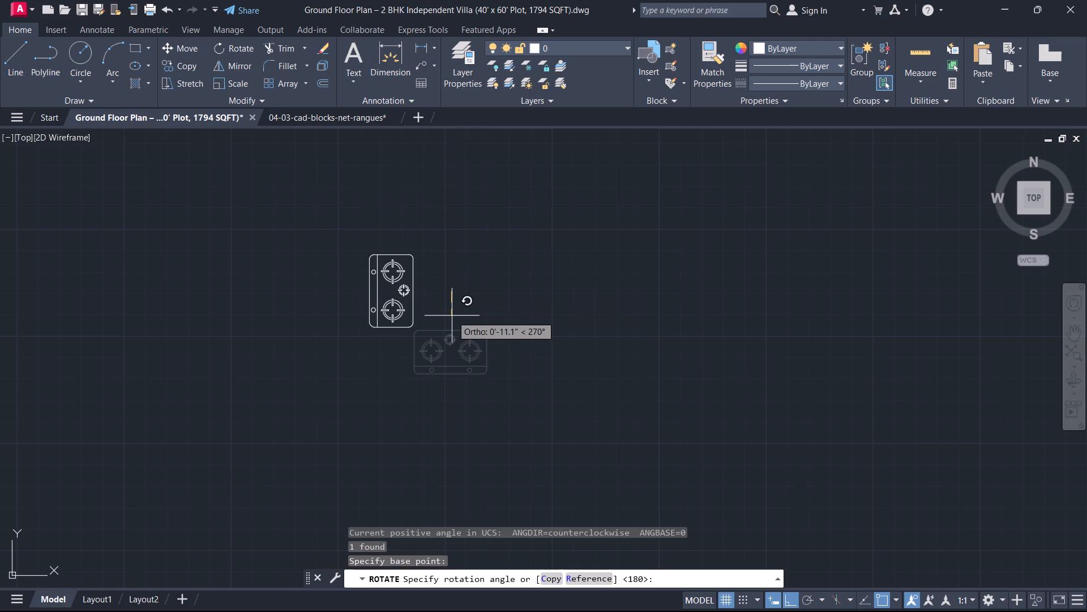
pyautogui.click(431, 171)
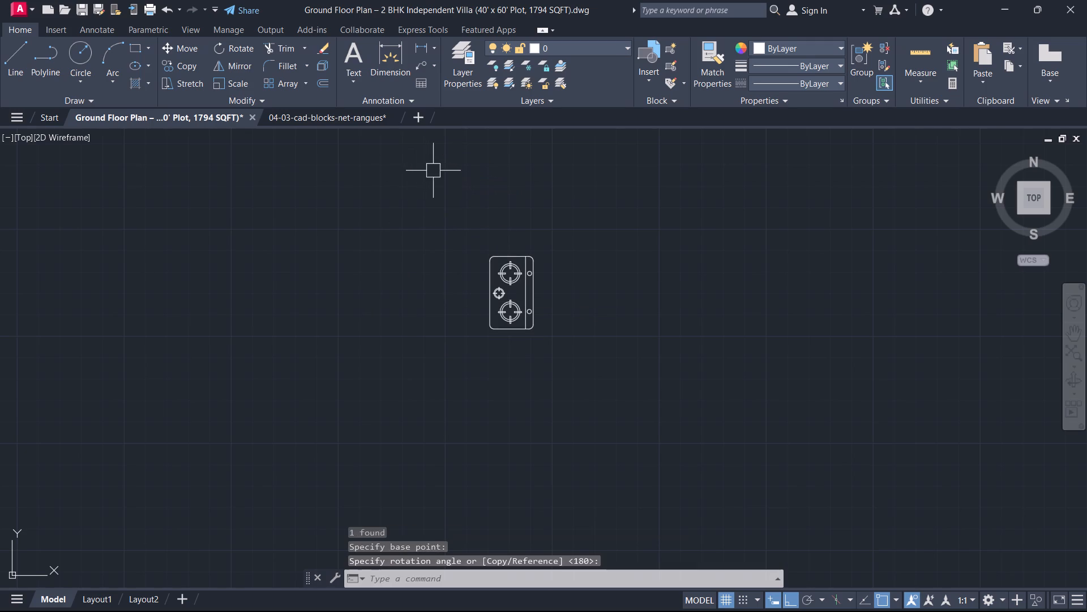
pyautogui.press('Escape')
# Copy the rotated hob onto the kitchen's west counter beside the window, with Ortho off.
pyautogui.moveTo(569, 343); pyautogui.dragTo(555, 330)
pyautogui.click(452, 225)
pyautogui.press('c')
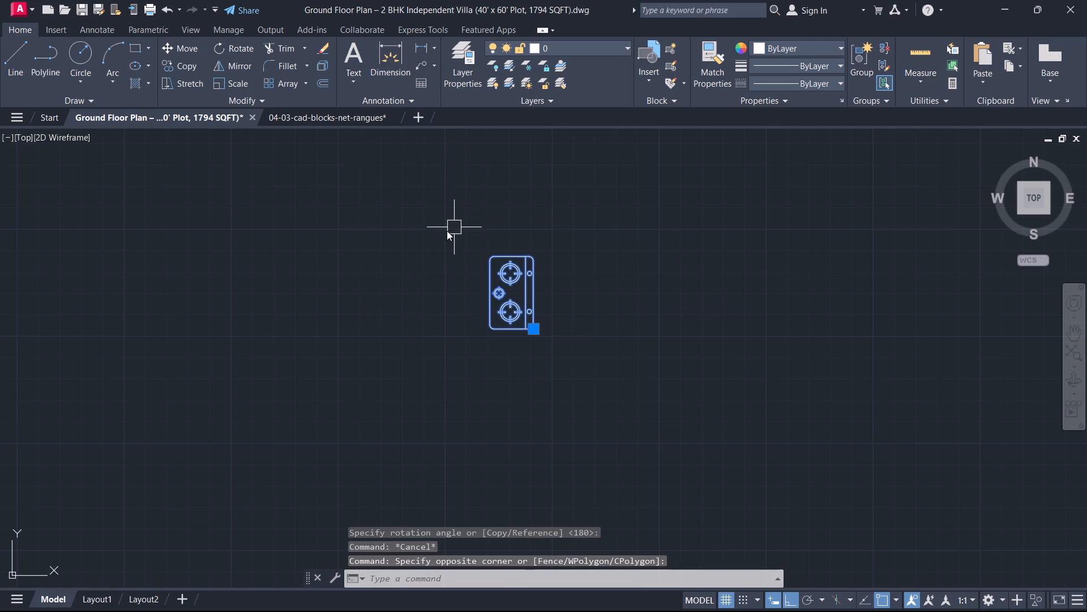
pyautogui.press('o')
pyautogui.press('space')
pyautogui.scroll(2, 448, 246)
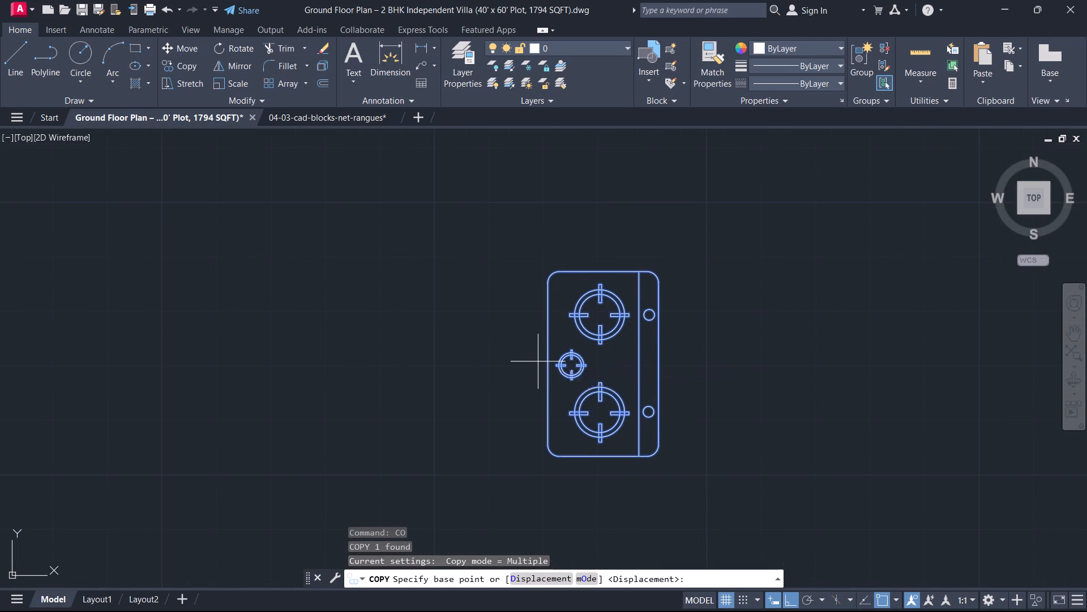
pyautogui.click(538, 362)
pyautogui.scroll(-4, 423, 348)
pyautogui.moveTo(423, 348); pyautogui.dragTo(713, 393, button='middle')
pyautogui.scroll(1, 162, 248)
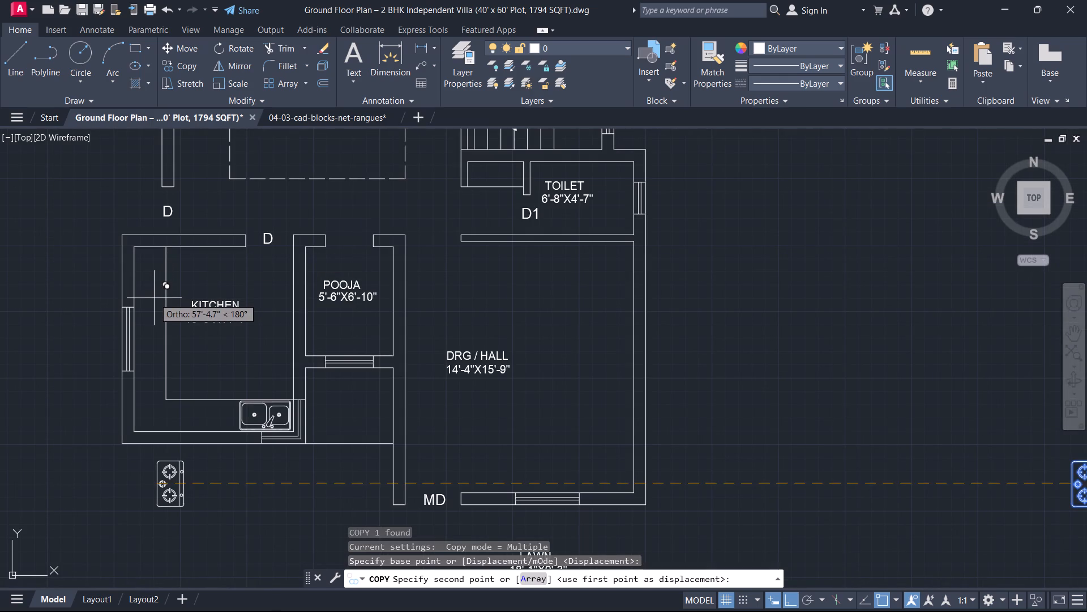
pyautogui.press('F8')
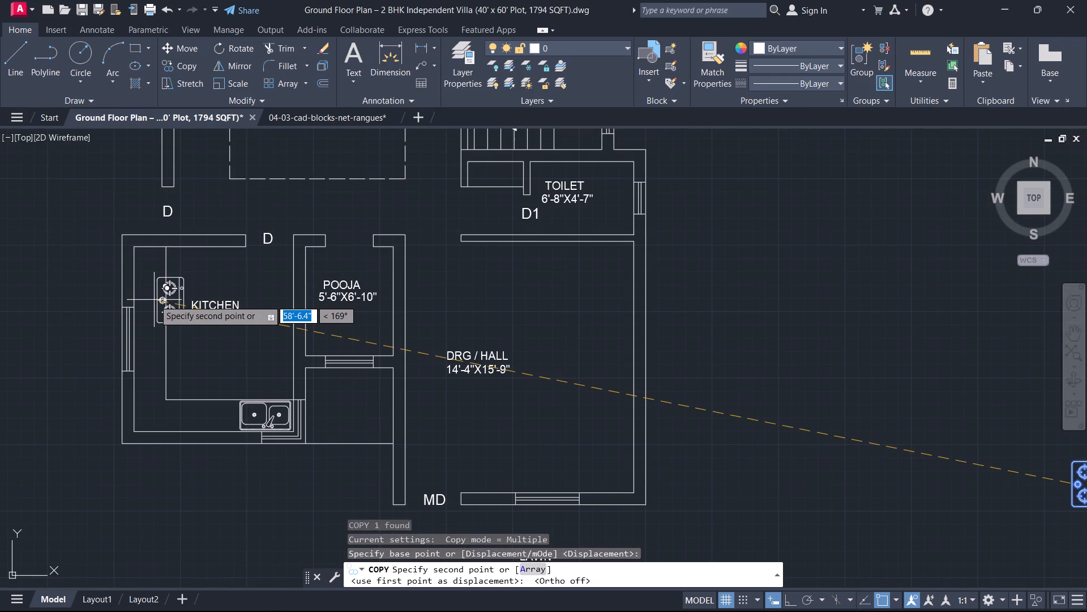
pyautogui.scroll(2, 144, 315)
pyautogui.moveTo(145, 336); pyautogui.dragTo(339, 368, button='middle')
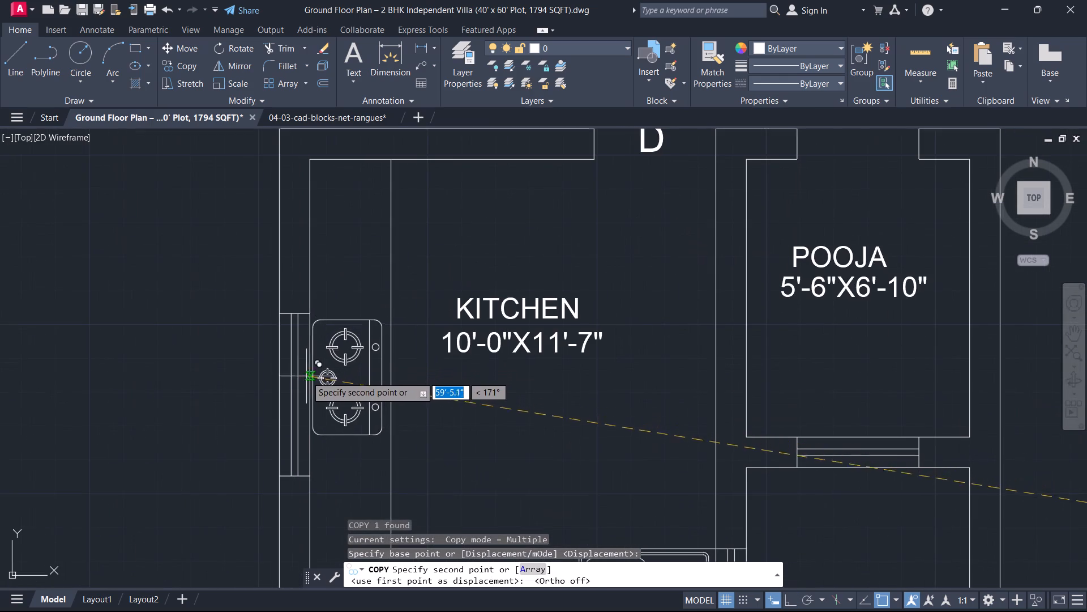
pyautogui.click(311, 395)
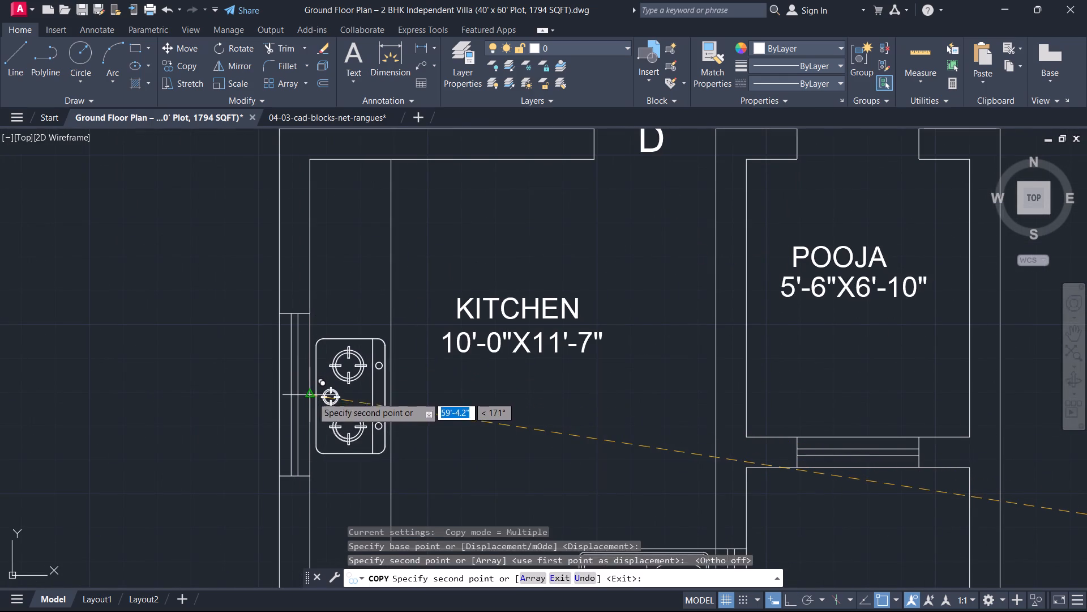
pyautogui.press('Escape')
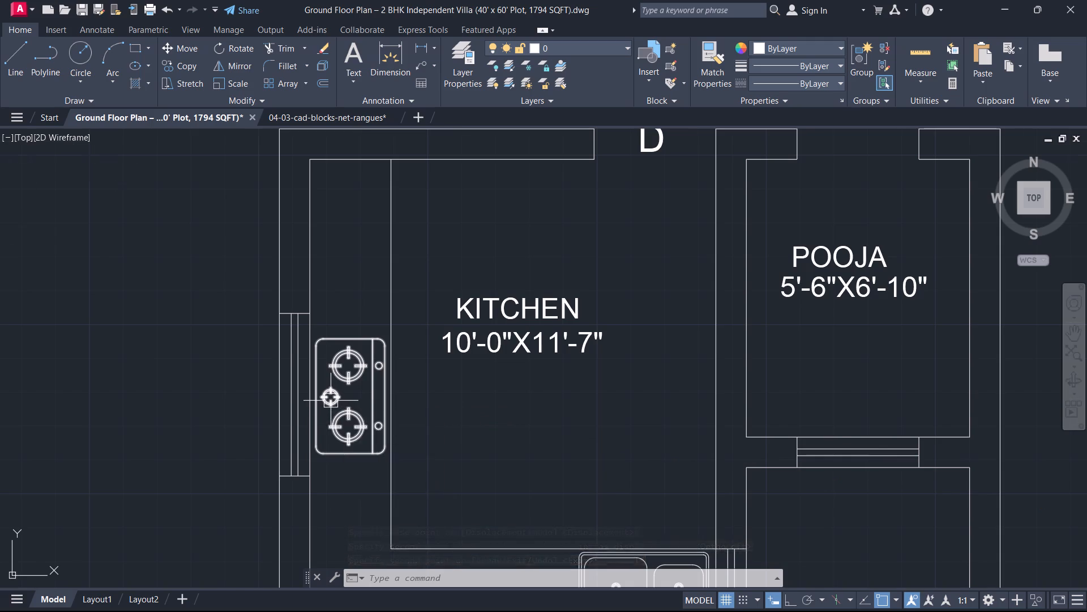
# Examine the placed hob and sink in the kitchen and the remaining rooms of the ground floor plan.
pyautogui.scroll(-1, 329, 401)
pyautogui.moveTo(329, 401); pyautogui.dragTo(135, 344, button='middle')
pyautogui.moveTo(250, 387); pyautogui.dragTo(273, 358, button='middle')
pyautogui.scroll(1, 252, 386)
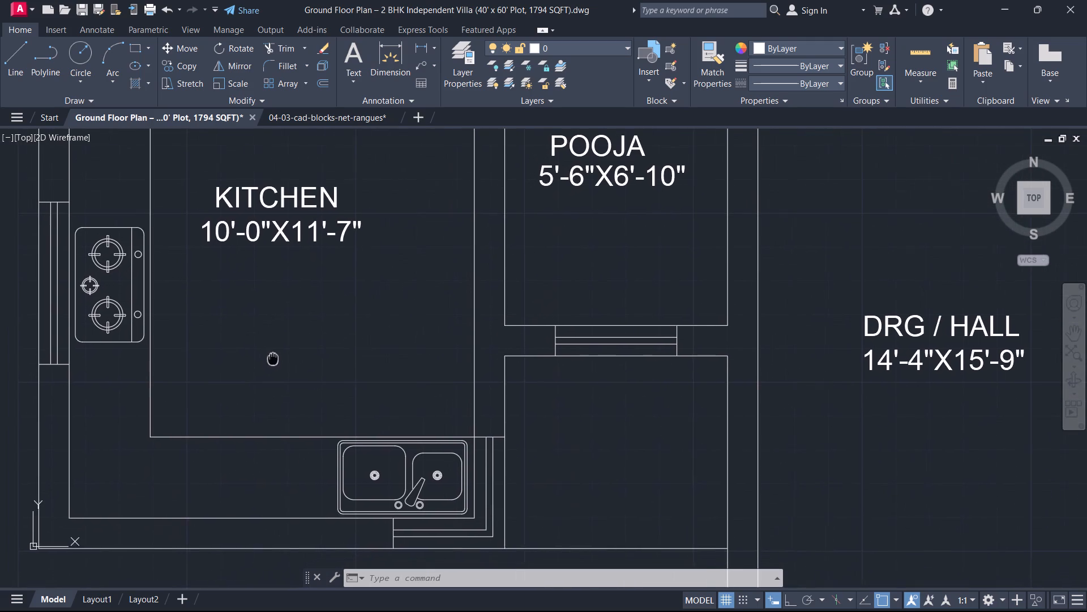
pyautogui.moveTo(273, 358); pyautogui.dragTo(274, 358, button='middle')
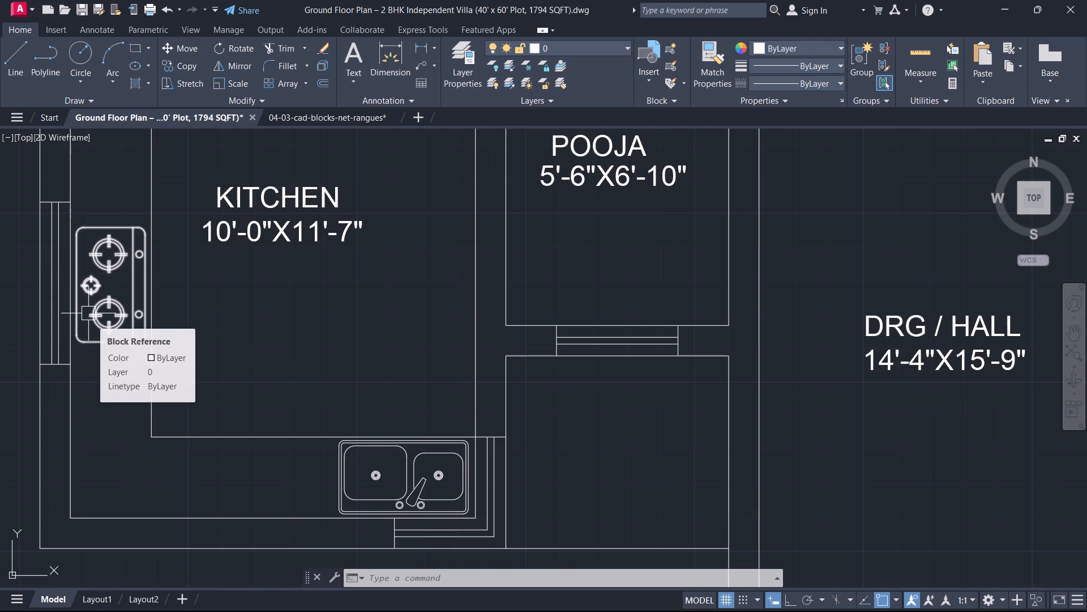
pyautogui.scroll(-2, 93, 309)
pyautogui.moveTo(96, 309); pyautogui.dragTo(14, 309, button='middle')
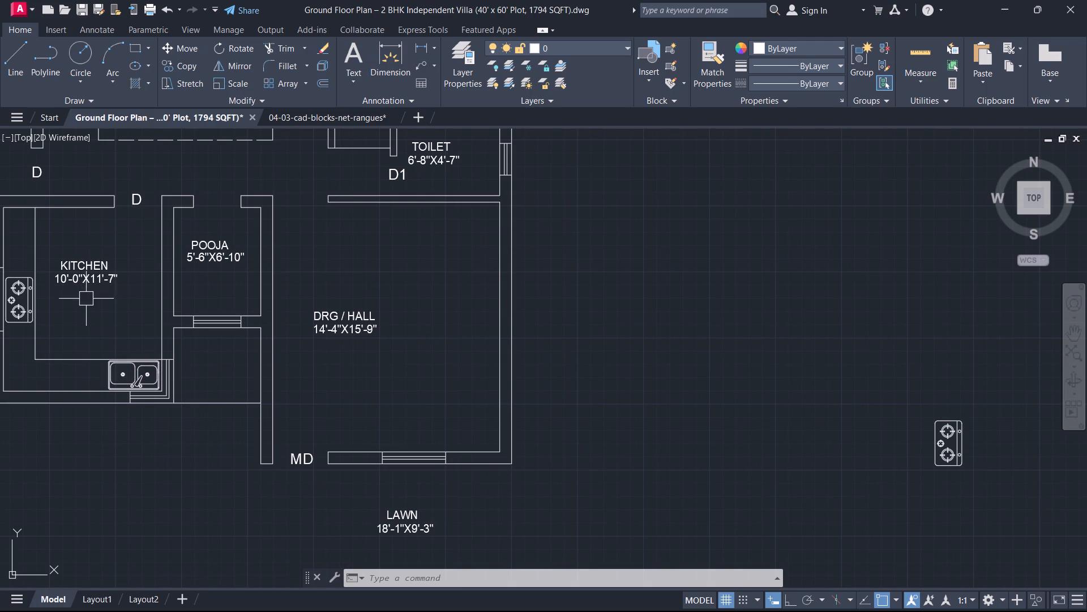
pyautogui.scroll(-2, 373, 313)
pyautogui.scroll(2, 618, 374)
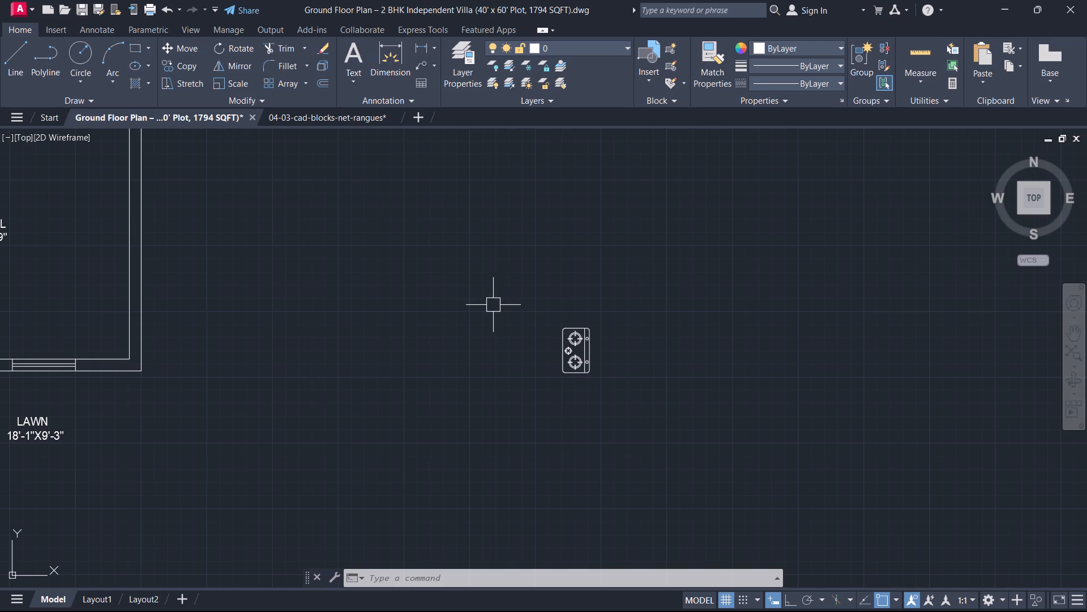
pyautogui.scroll(-2, 488, 311)
pyautogui.scroll(-1, 410, 329)
pyautogui.moveTo(368, 324); pyautogui.dragTo(297, 317, button='middle')
pyautogui.scroll(2, 368, 324)
pyautogui.moveTo(220, 293); pyautogui.dragTo(597, 320, button='middle')
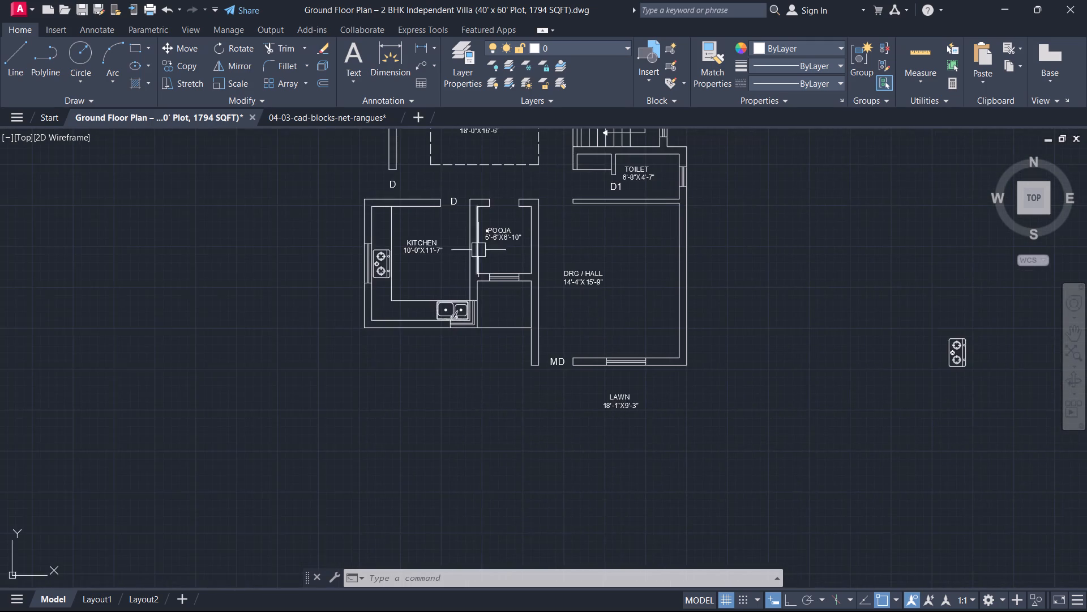
pyautogui.moveTo(436, 234); pyautogui.dragTo(443, 325, button='middle')
pyautogui.scroll(-1, 443, 325)
pyautogui.scroll(2, 376, 163)
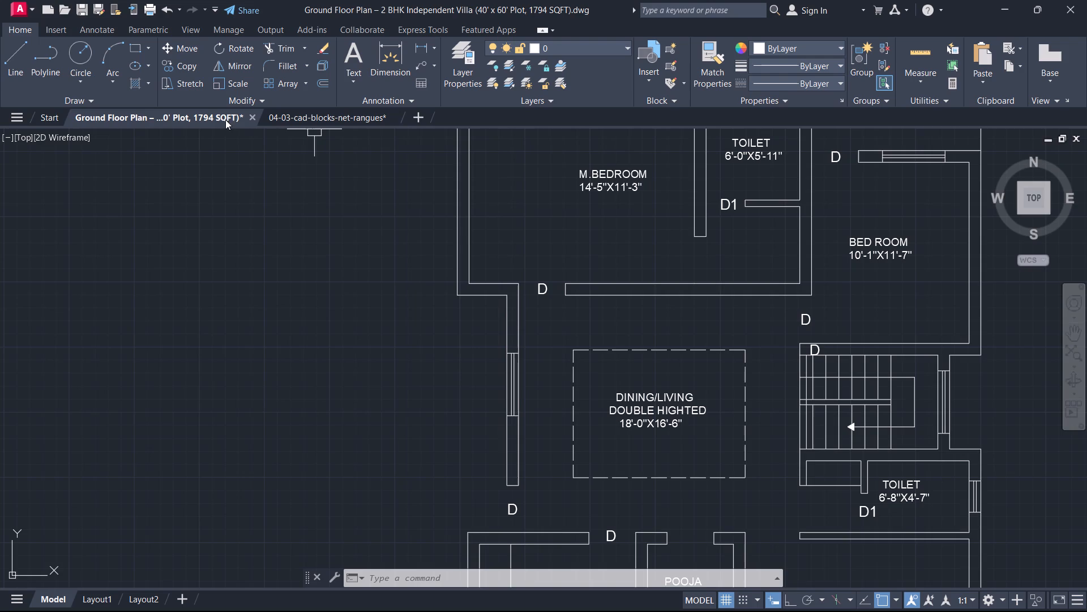
# Open the recent drawing 01-01-cad-blocks-net-beds.
pyautogui.click(40, 114)
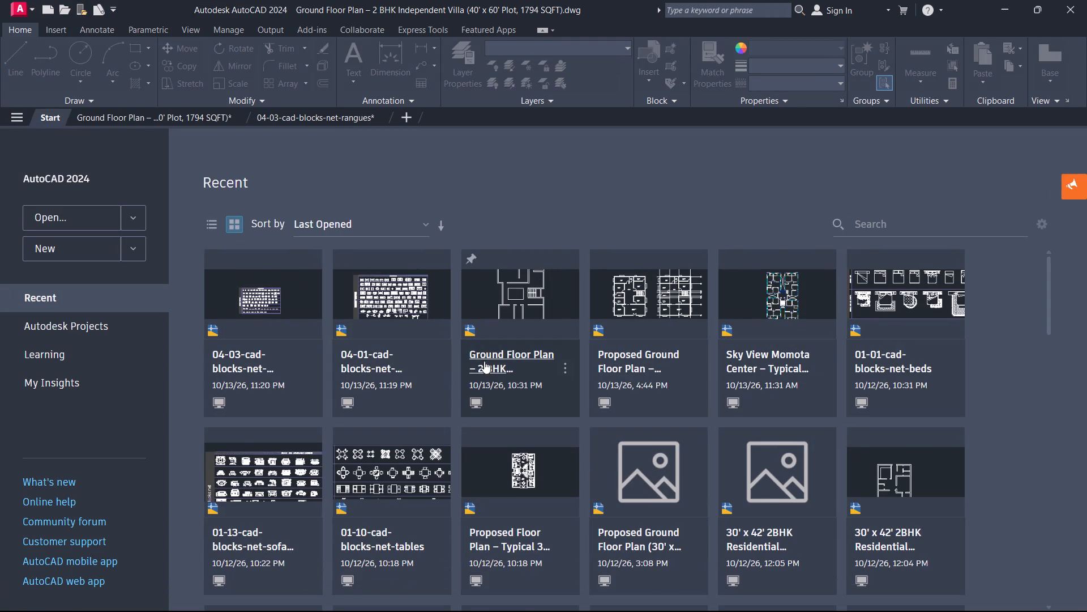
pyautogui.click(887, 358)
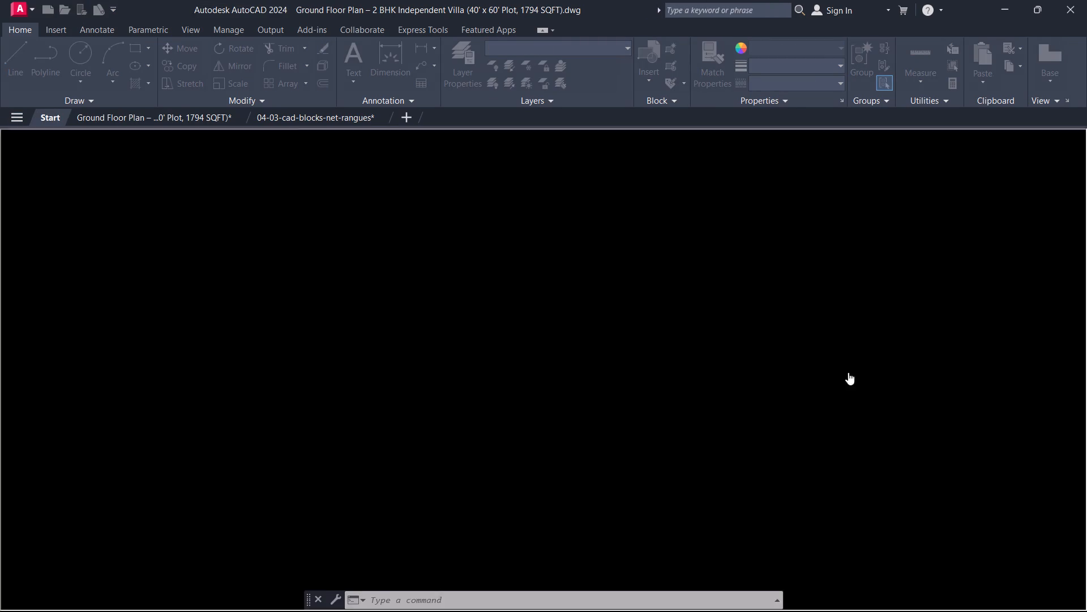
# Copy a double bed block with two bedside tables and a fringed rectangular rug from the double-size-and-carpet rows.
pyautogui.scroll(-2, 455, 276)
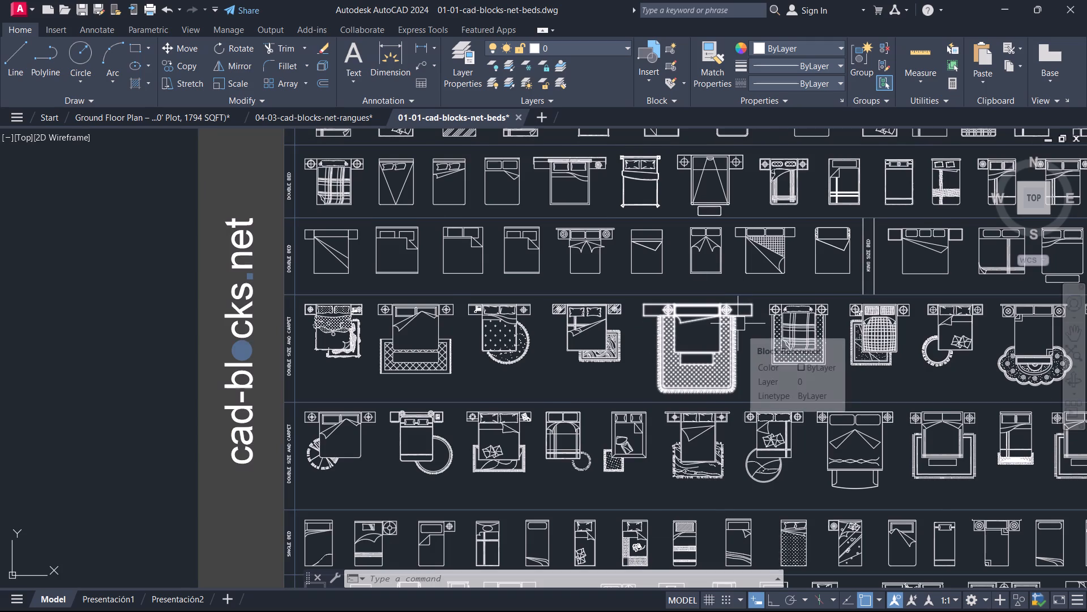
pyautogui.scroll(-1, 738, 324)
pyautogui.moveTo(737, 323); pyautogui.dragTo(385, 269, button='middle')
pyautogui.scroll(2, 626, 292)
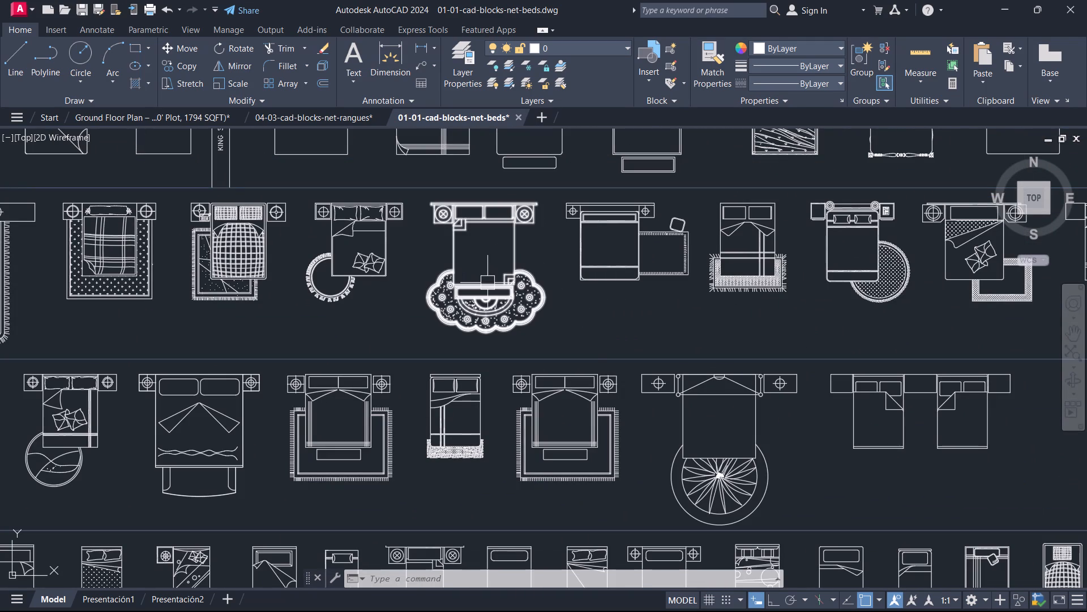
pyautogui.scroll(-2, 510, 326)
pyautogui.moveTo(510, 326); pyautogui.dragTo(773, 295, button='middle')
pyautogui.scroll(3, 790, 333)
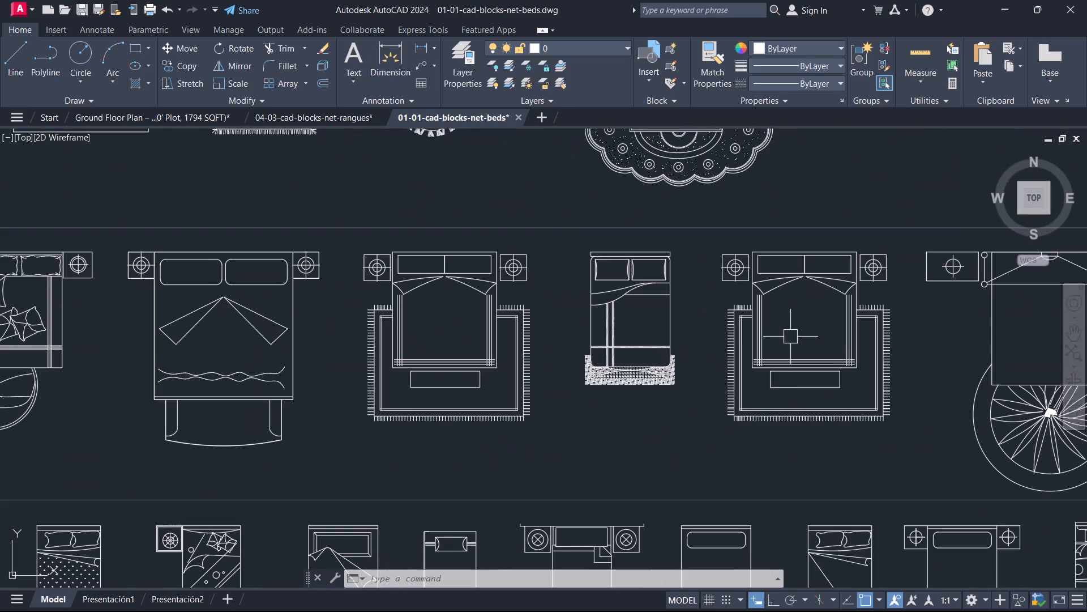
pyautogui.click(778, 356)
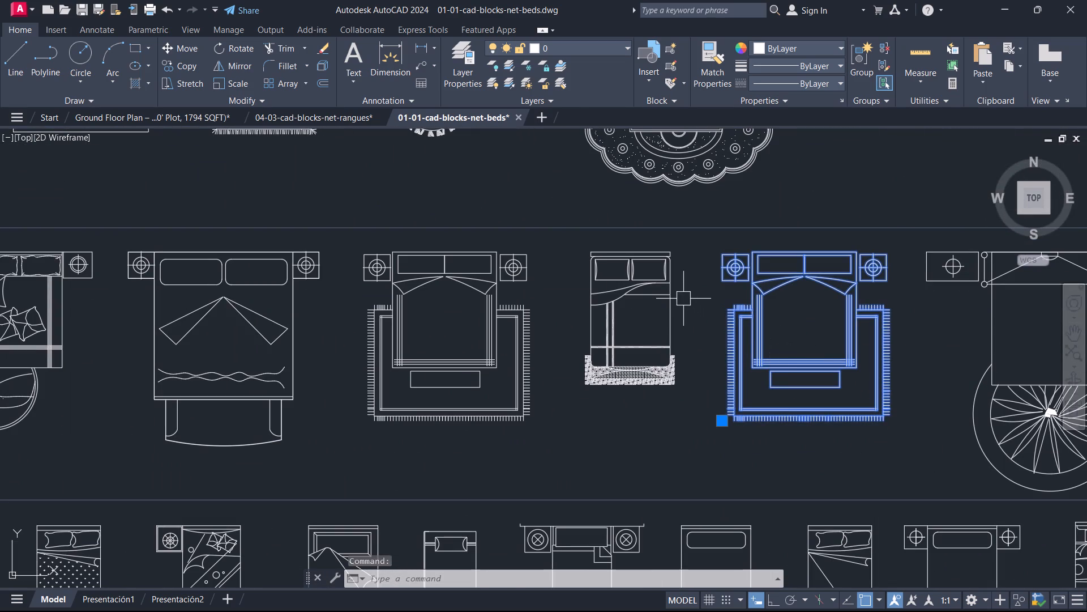
pyautogui.hotkey('ctrl', 'c')
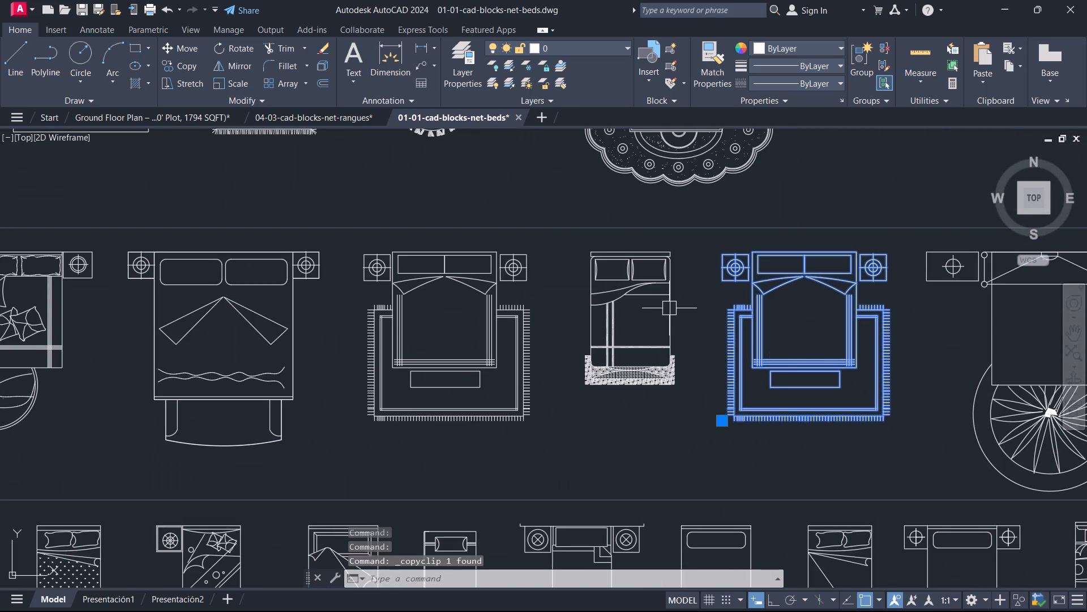
# Paste the copied double bed into the Ground Floor Plan drawing, in the empty space east of the plan.
pyautogui.click(187, 117)
pyautogui.hotkey('ctrl', 'v')
pyautogui.scroll(-3, 445, 287)
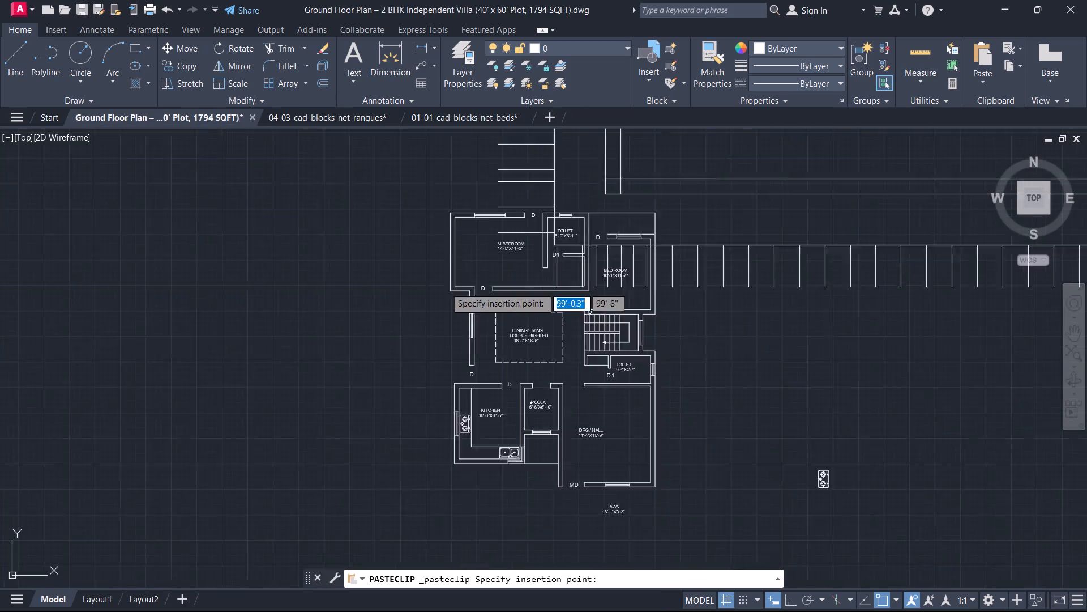
pyautogui.scroll(-2, 446, 287)
pyautogui.click(658, 324)
pyautogui.press('Escape')
# Scale the oversized pasted bed down drastically about the lower-left corner of its rug.
pyautogui.click(751, 294)
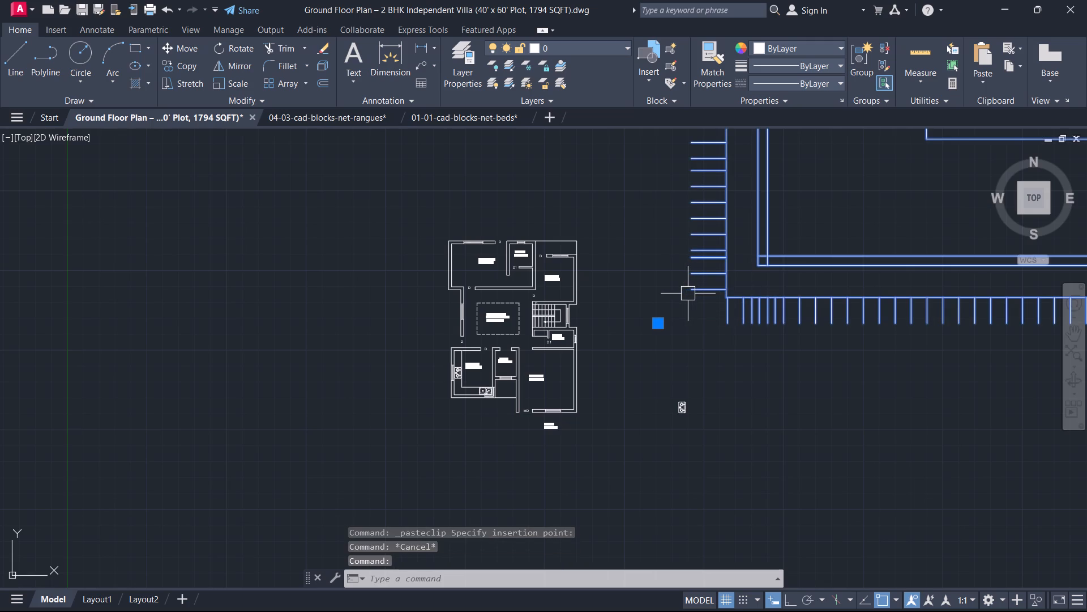
pyautogui.write('SC')
pyautogui.press('space')
pyautogui.scroll(2, 682, 300)
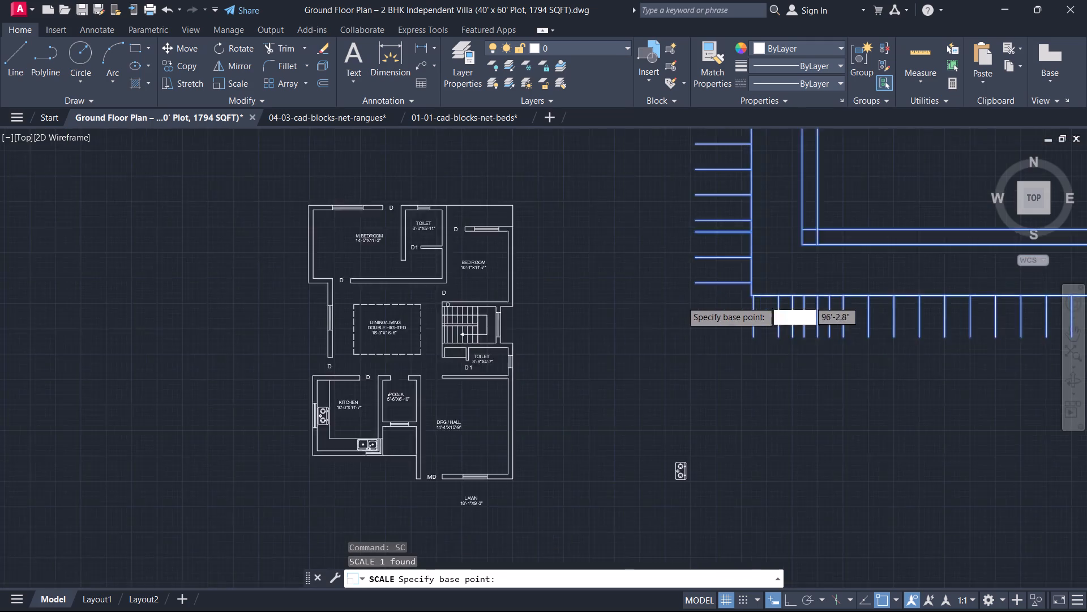
pyautogui.scroll(1, 681, 301)
pyautogui.click(851, 287)
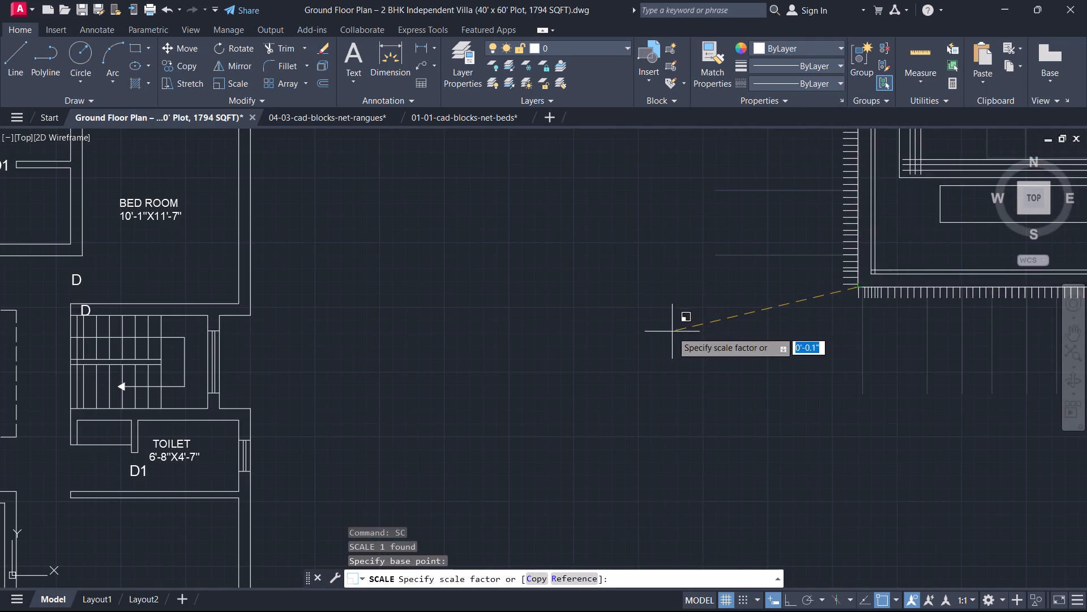
pyautogui.moveTo(671, 331); pyautogui.dragTo(204, 401, button='middle')
pyautogui.scroll(1, 671, 331)
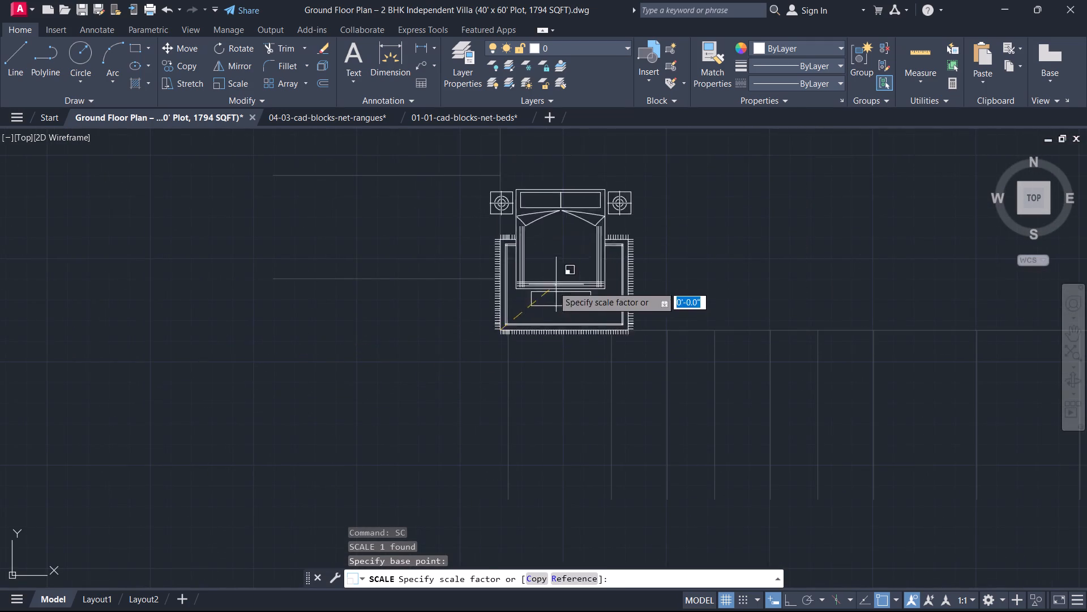
pyautogui.scroll(3, 538, 295)
pyautogui.scroll(-1, 444, 358)
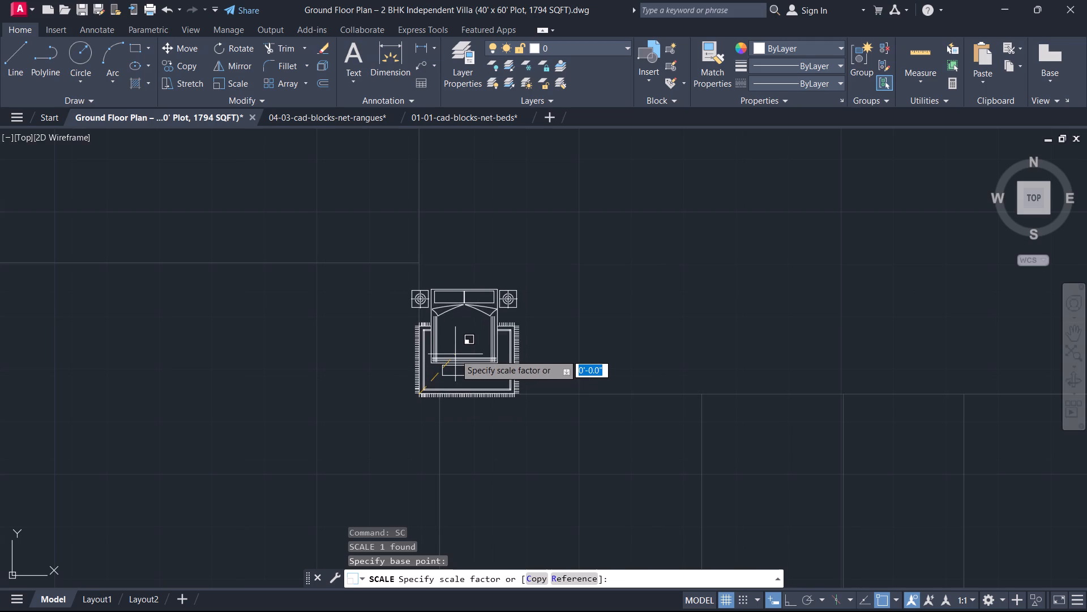
pyautogui.click(461, 351)
pyautogui.press('Escape')
# Scale the shrunken bed up about a point on its rug's lower edge to a size that suits the bedrooms.
pyautogui.scroll(-6, 452, 353)
pyautogui.moveTo(446, 352); pyautogui.dragTo(594, 358, button='middle')
pyautogui.scroll(2, 601, 359)
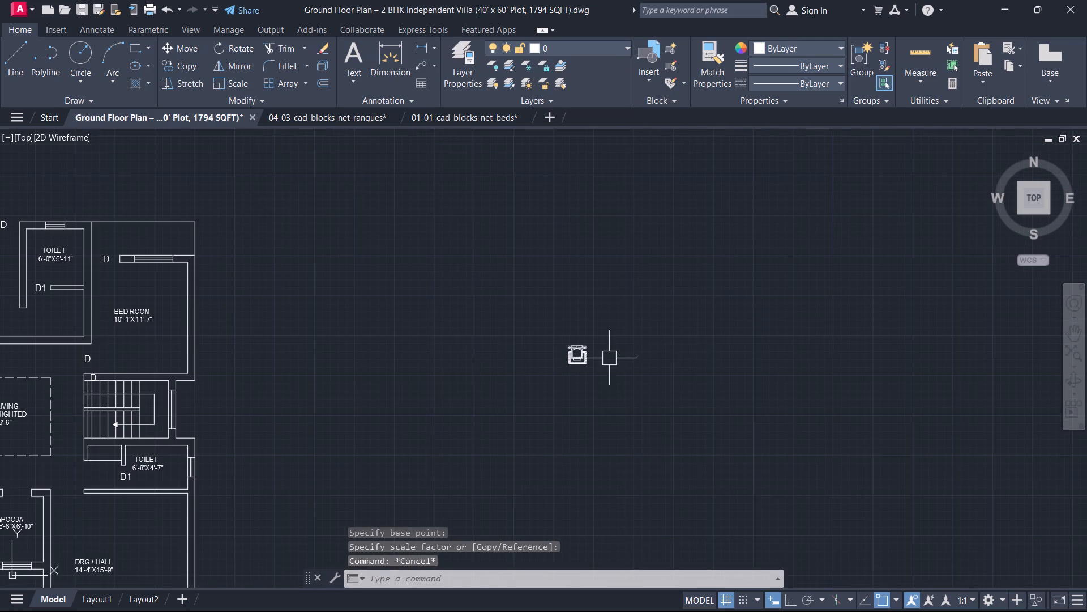
pyautogui.moveTo(614, 362); pyautogui.dragTo(607, 358)
pyautogui.click(541, 305)
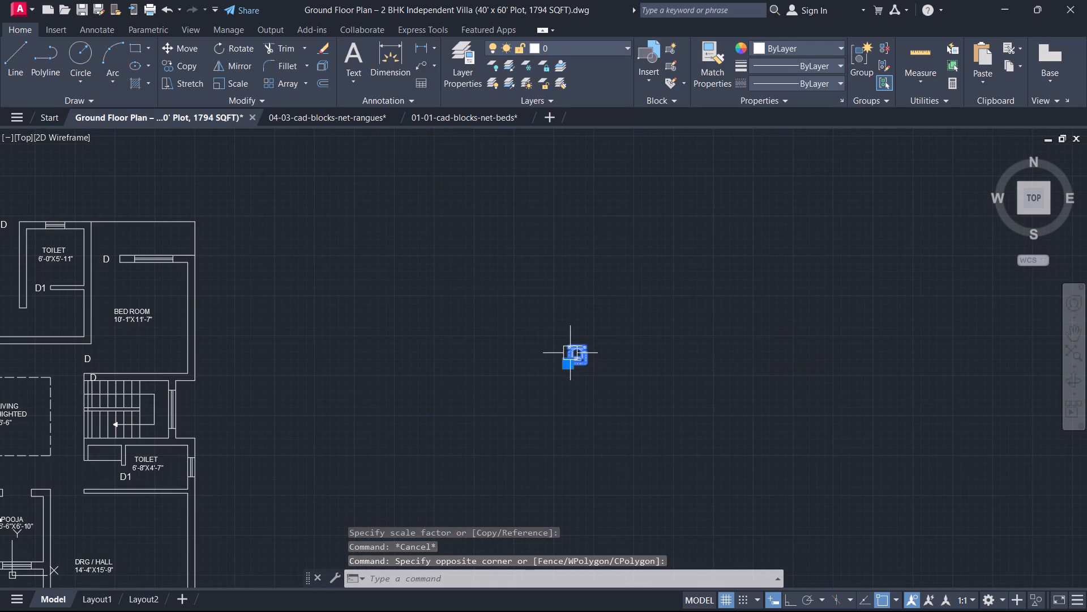
pyautogui.press('s')
pyautogui.press('c')
pyautogui.press('space')
pyautogui.scroll(3, 576, 367)
pyautogui.click(570, 359)
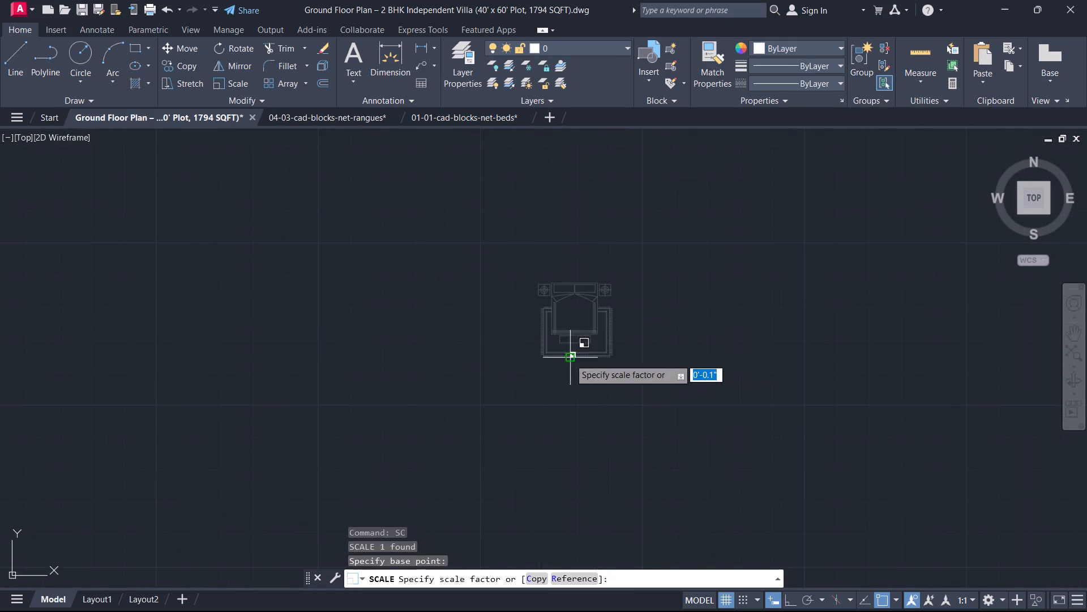
pyautogui.scroll(-4, 578, 260)
pyautogui.middleClick(578, 260)
pyautogui.click(578, 260)
pyautogui.press('Escape')
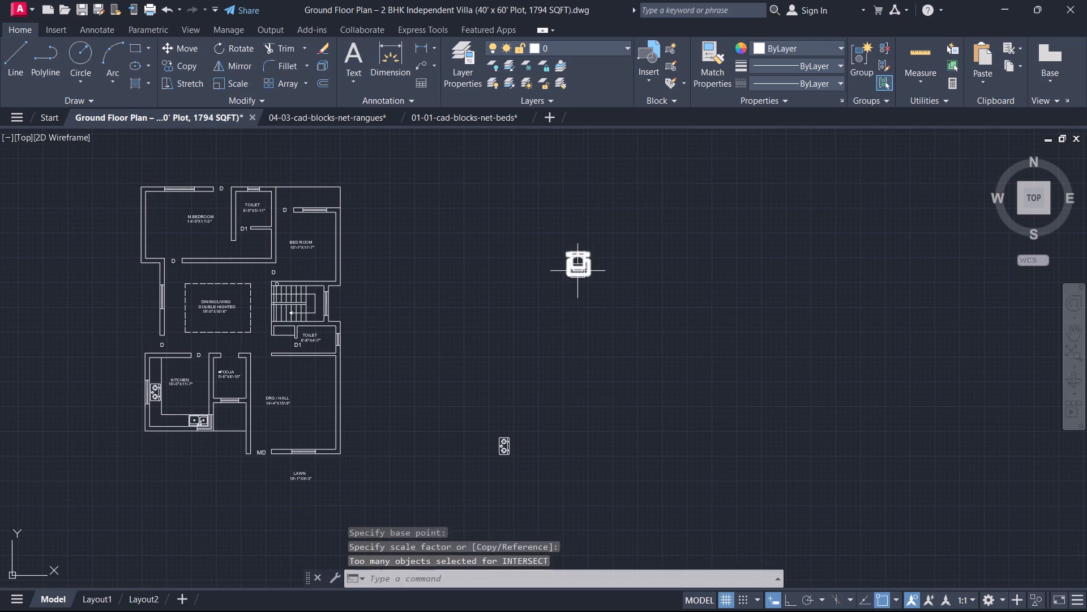
# Rotate the scaled bed 90° clockwise with Ortho on, so its headboard faces east.
pyautogui.scroll(1, 578, 273)
pyautogui.moveTo(579, 275); pyautogui.dragTo(590, 299, button='middle')
pyautogui.scroll(1, 579, 275)
pyautogui.moveTo(620, 294); pyautogui.dragTo(608, 277)
pyautogui.click(576, 260)
pyautogui.press('Escape')
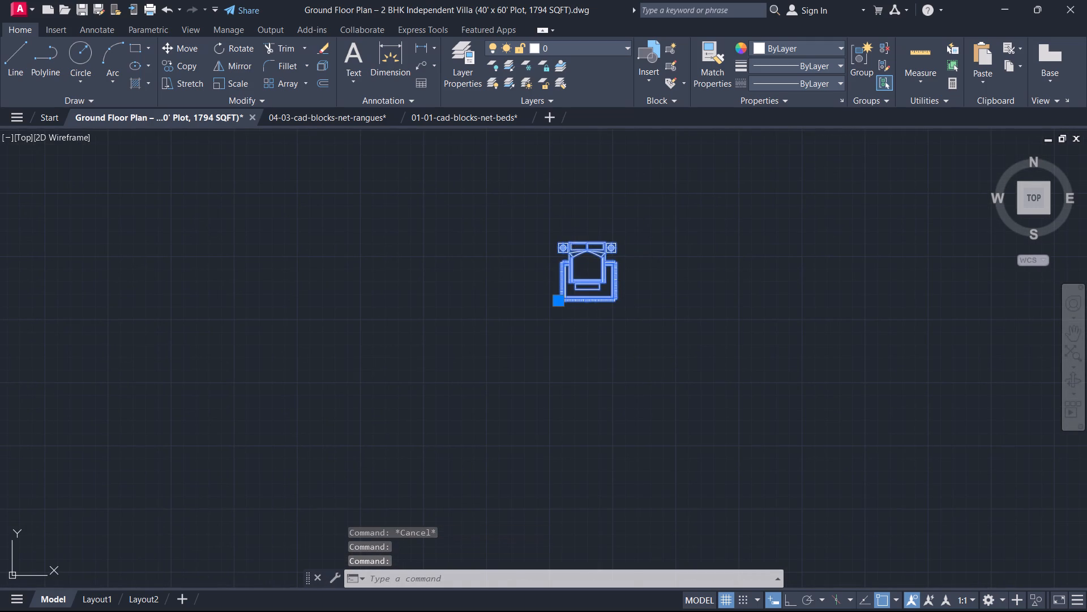
pyautogui.moveTo(643, 305); pyautogui.dragTo(607, 270)
pyautogui.click(548, 245)
pyautogui.press('r')
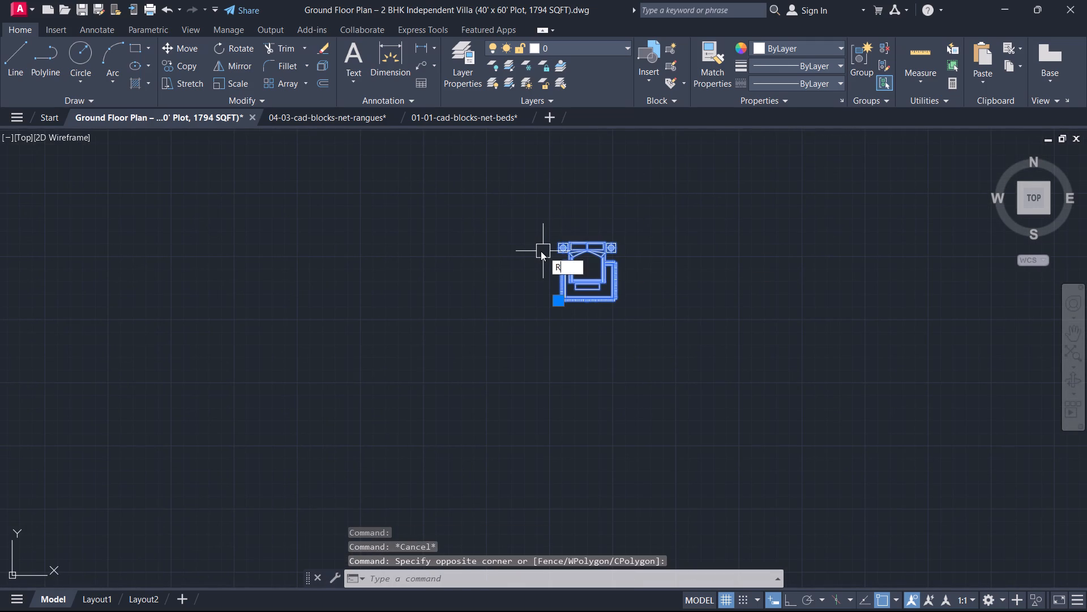
pyautogui.write('O')
pyautogui.press('space')
pyautogui.click(588, 216)
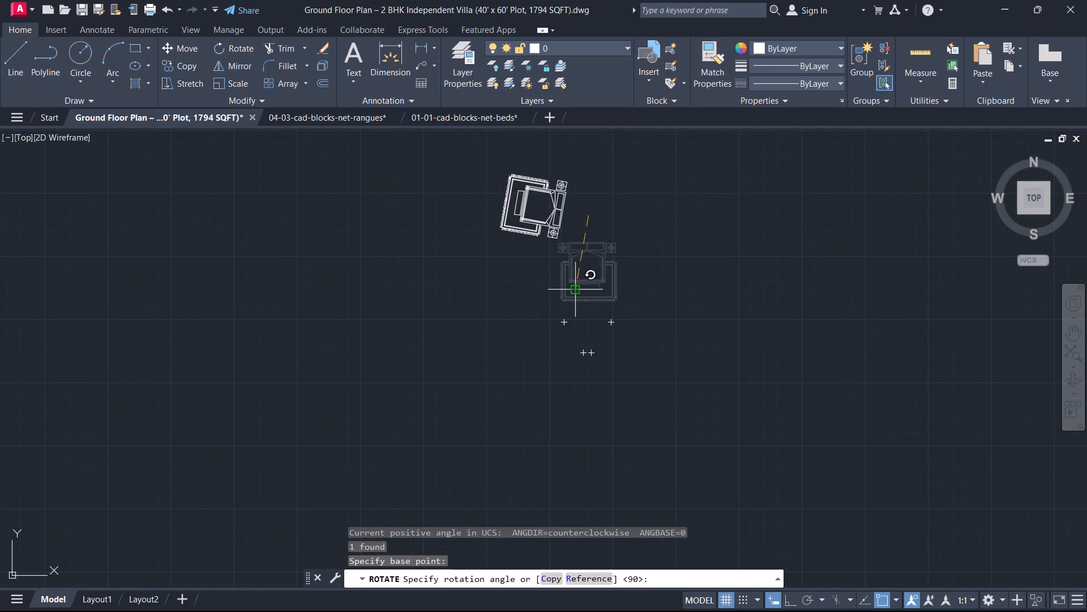
pyautogui.press('F8')
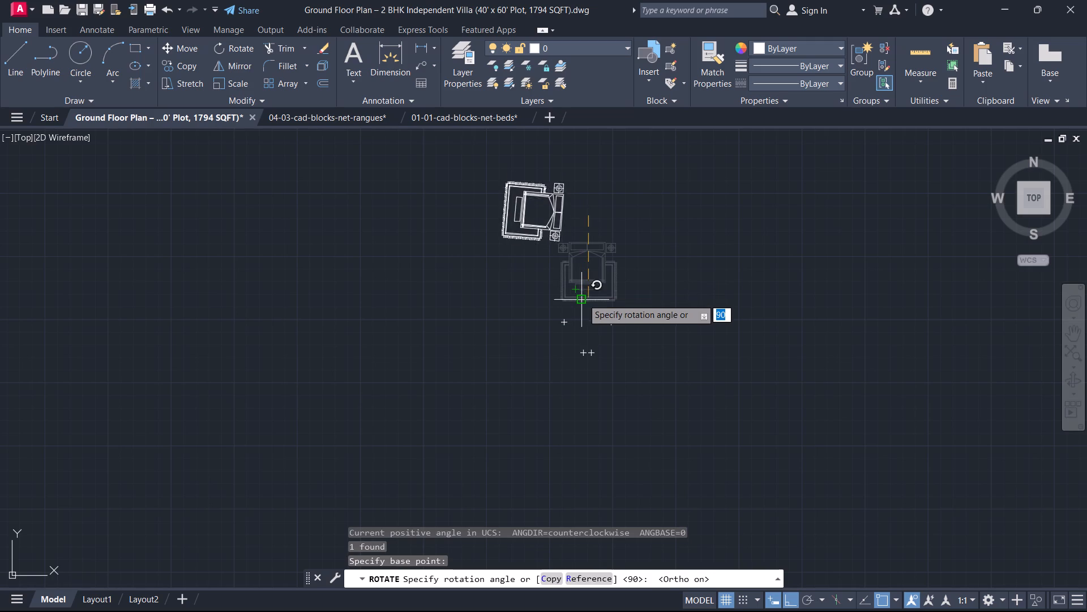
pyautogui.click(597, 385)
pyautogui.press('Escape')
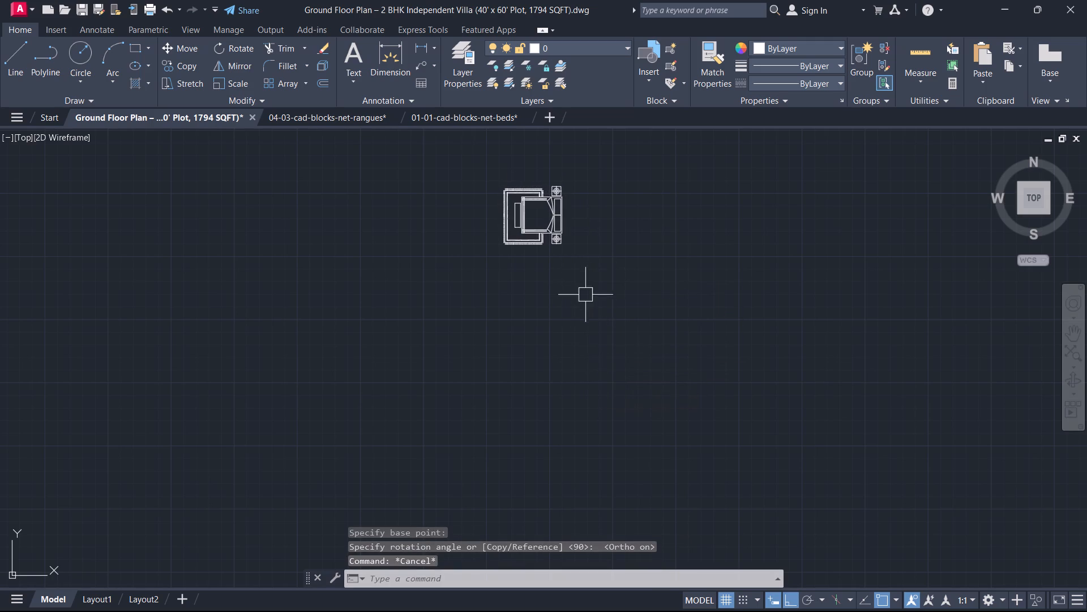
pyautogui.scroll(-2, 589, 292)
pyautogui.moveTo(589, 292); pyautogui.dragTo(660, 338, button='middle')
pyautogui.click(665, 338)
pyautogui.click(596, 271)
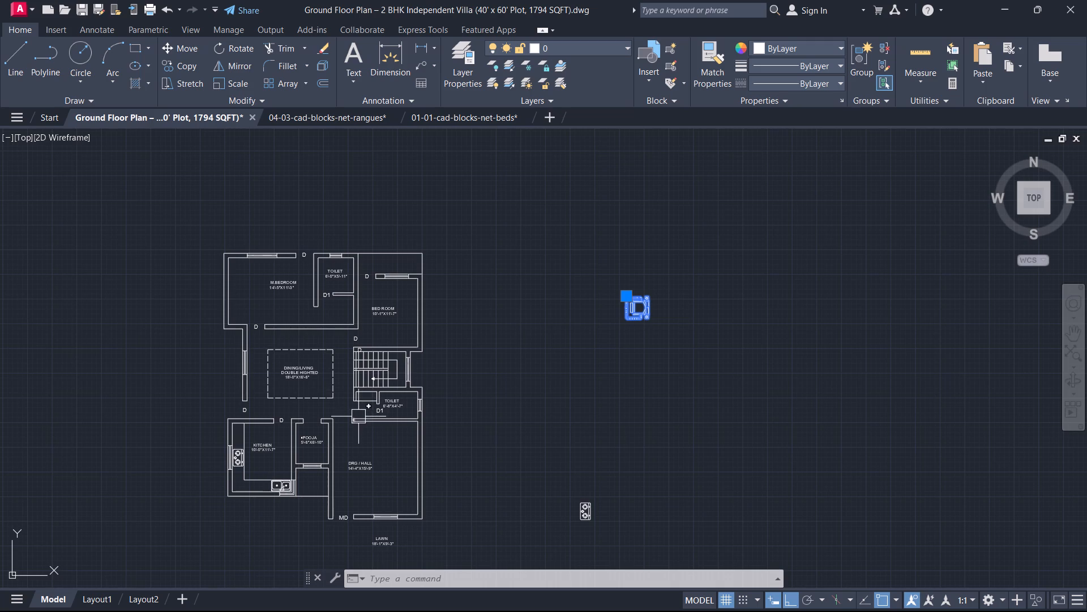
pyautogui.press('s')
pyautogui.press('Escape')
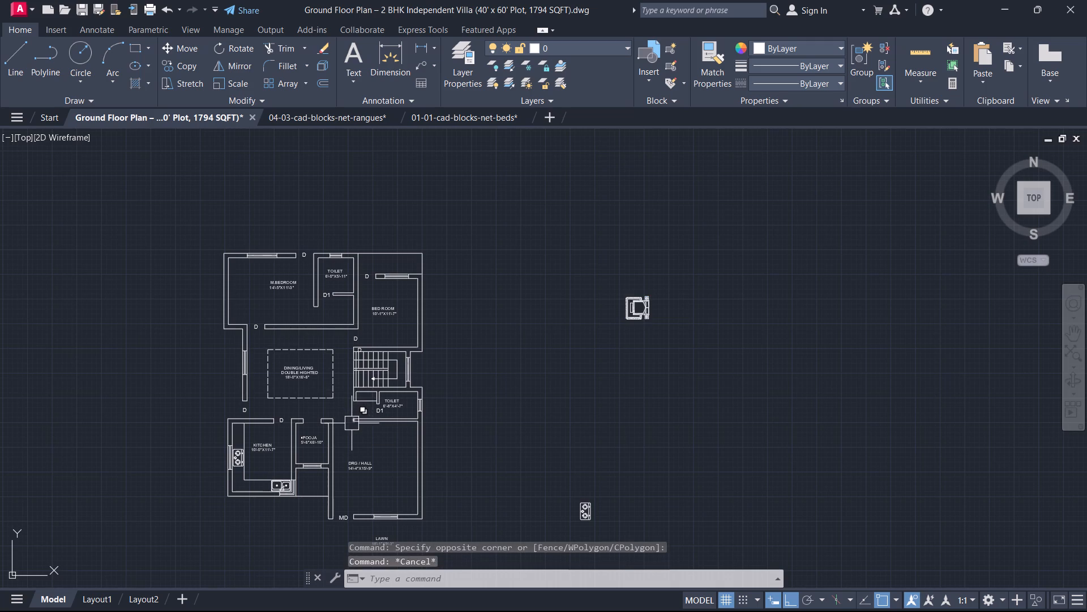
# Copy the double bed into the BED ROOM, placing its headboard's midpoint against the inner face of the east wall.
pyautogui.moveTo(681, 372); pyautogui.dragTo(666, 335)
pyautogui.click(606, 233)
pyautogui.press('c')
pyautogui.write('O')
pyautogui.press('space')
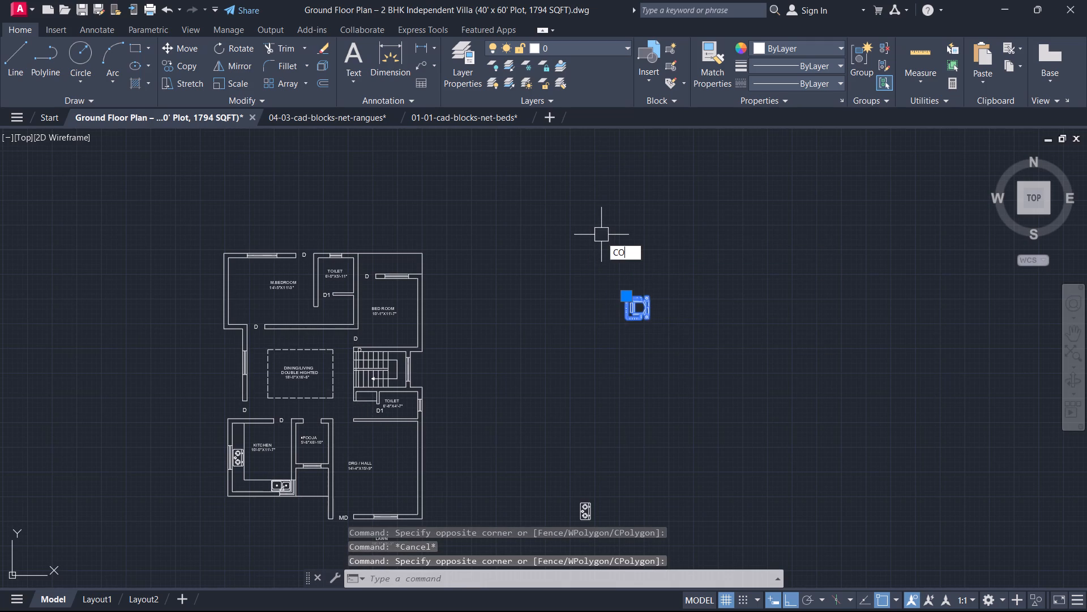
pyautogui.scroll(3, 644, 330)
pyautogui.scroll(3, 666, 227)
pyautogui.moveTo(665, 229); pyautogui.dragTo(664, 254, button='middle')
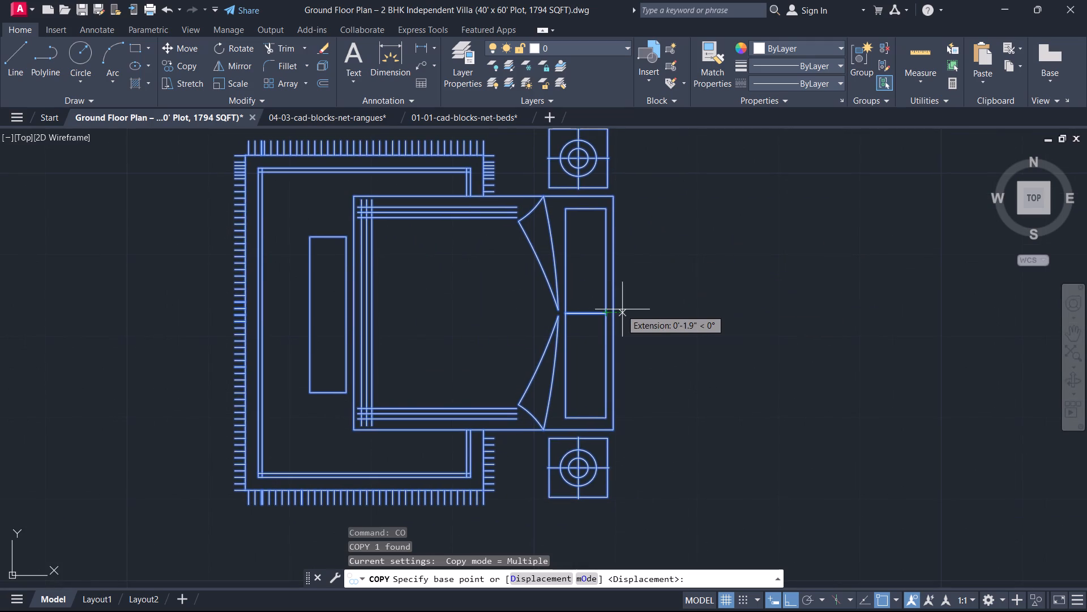
pyautogui.click(622, 309)
pyautogui.scroll(-5, 538, 322)
pyautogui.moveTo(528, 321); pyautogui.dragTo(913, 407, button='middle')
pyautogui.scroll(3, 607, 427)
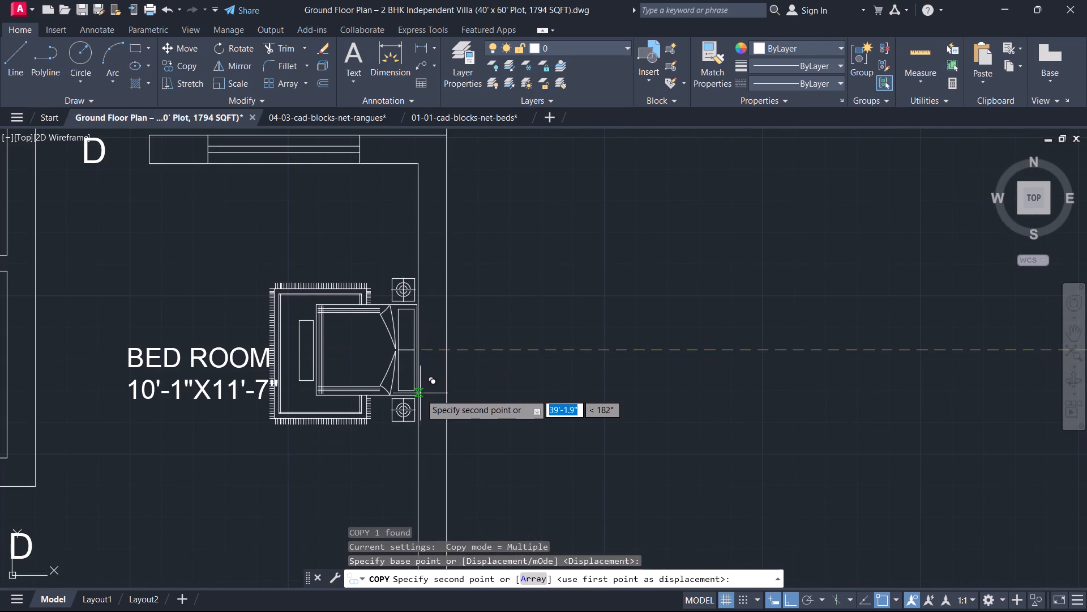
pyautogui.click(421, 379)
pyautogui.press('Escape')
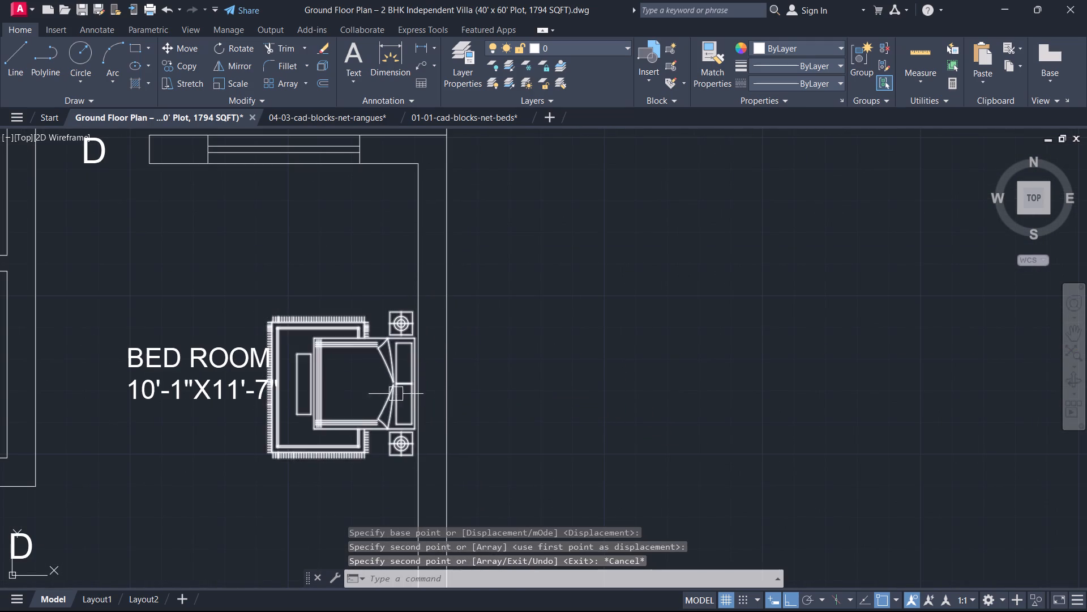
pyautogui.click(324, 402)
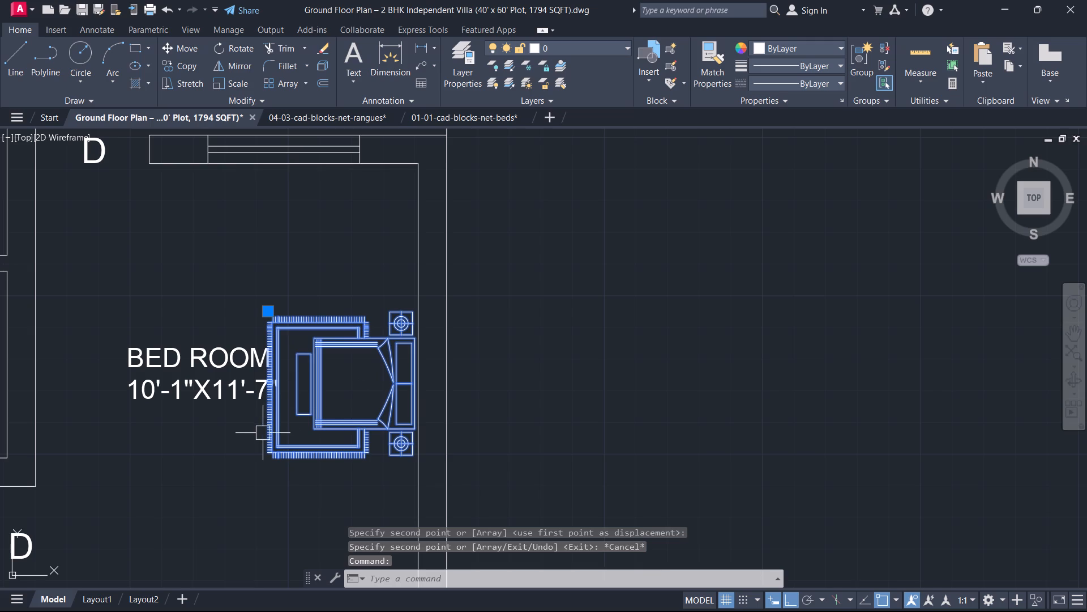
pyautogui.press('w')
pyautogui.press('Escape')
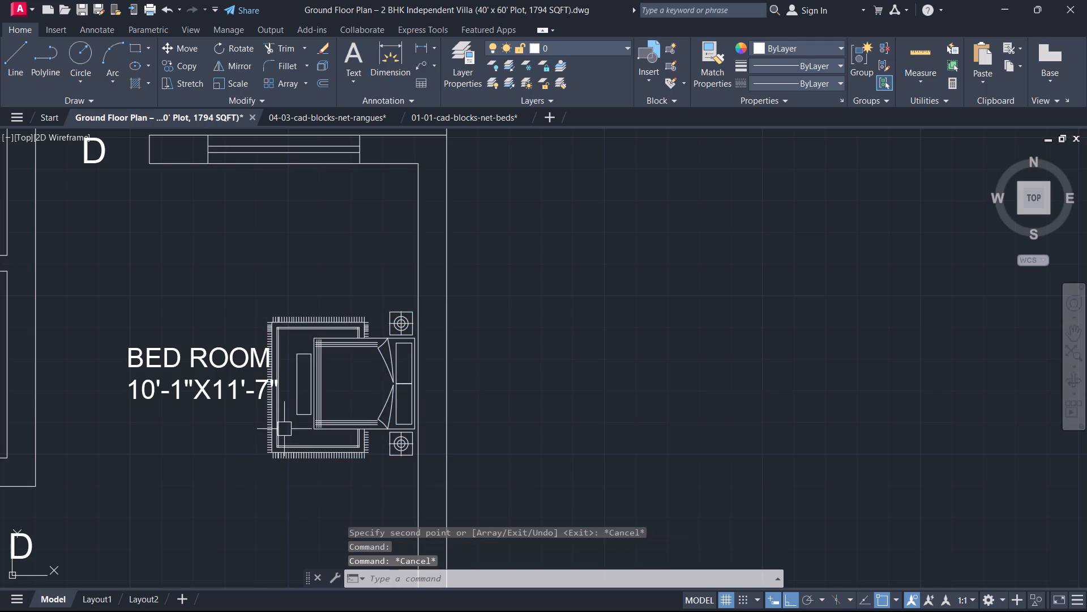
# Scale the copied bed in the BED ROOM up about 2.1 times, using the east wall beside the headboard as base point.
pyautogui.click(309, 443)
pyautogui.press('s')
pyautogui.press('c')
pyautogui.press('space')
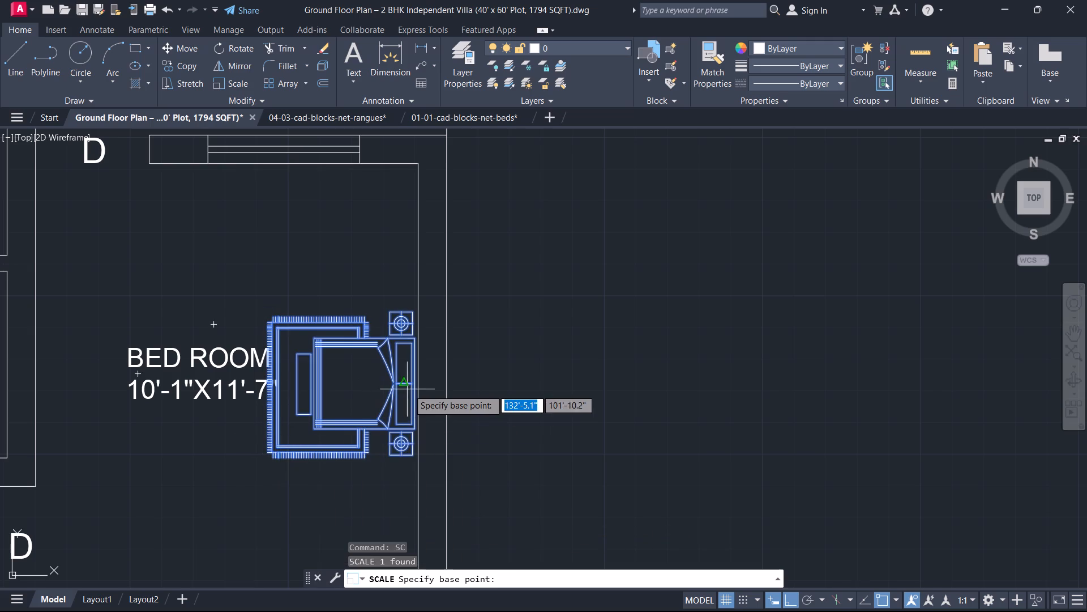
pyautogui.scroll(2, 408, 389)
pyautogui.click(434, 375)
pyautogui.scroll(-3, 178, 451)
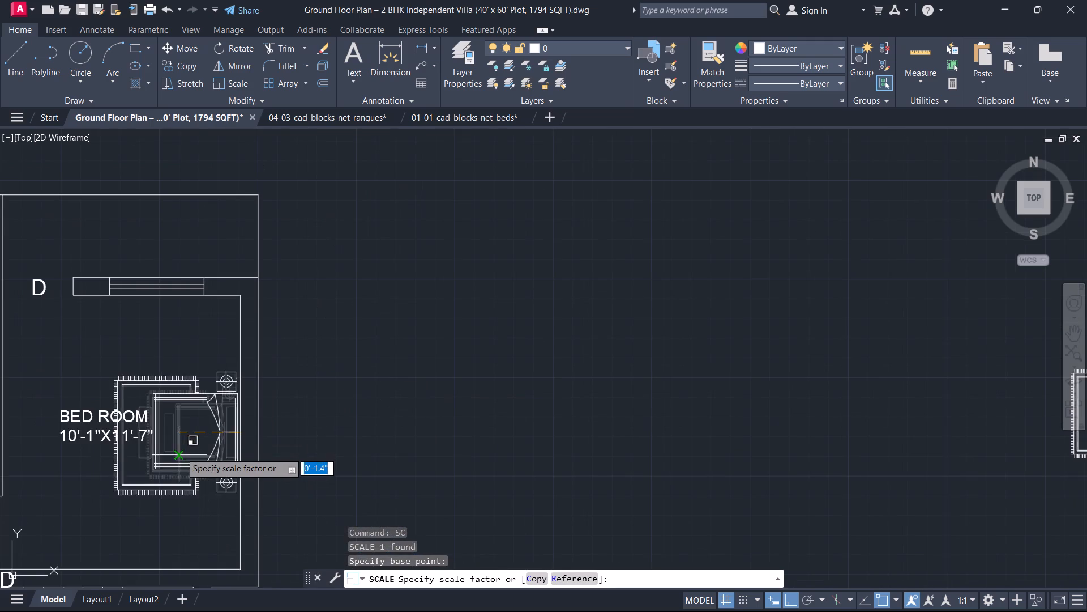
pyautogui.click(140, 453)
pyautogui.press('Escape')
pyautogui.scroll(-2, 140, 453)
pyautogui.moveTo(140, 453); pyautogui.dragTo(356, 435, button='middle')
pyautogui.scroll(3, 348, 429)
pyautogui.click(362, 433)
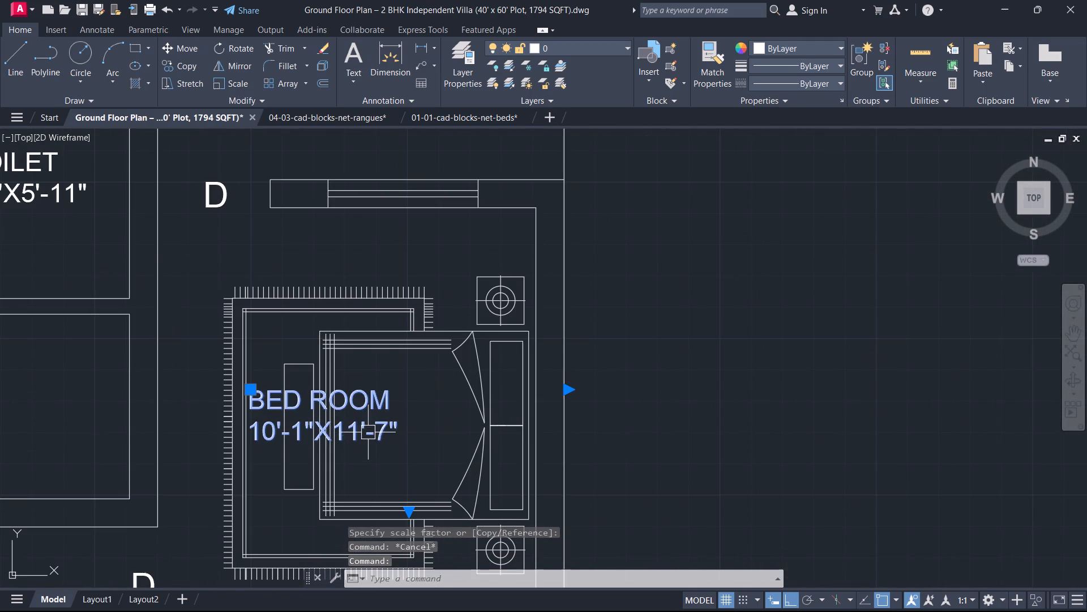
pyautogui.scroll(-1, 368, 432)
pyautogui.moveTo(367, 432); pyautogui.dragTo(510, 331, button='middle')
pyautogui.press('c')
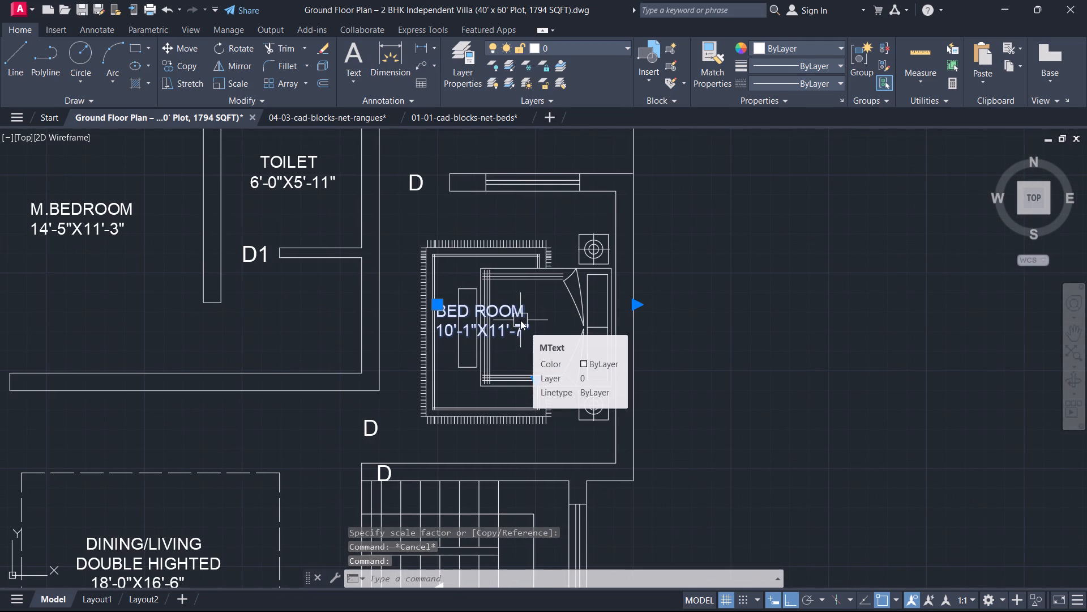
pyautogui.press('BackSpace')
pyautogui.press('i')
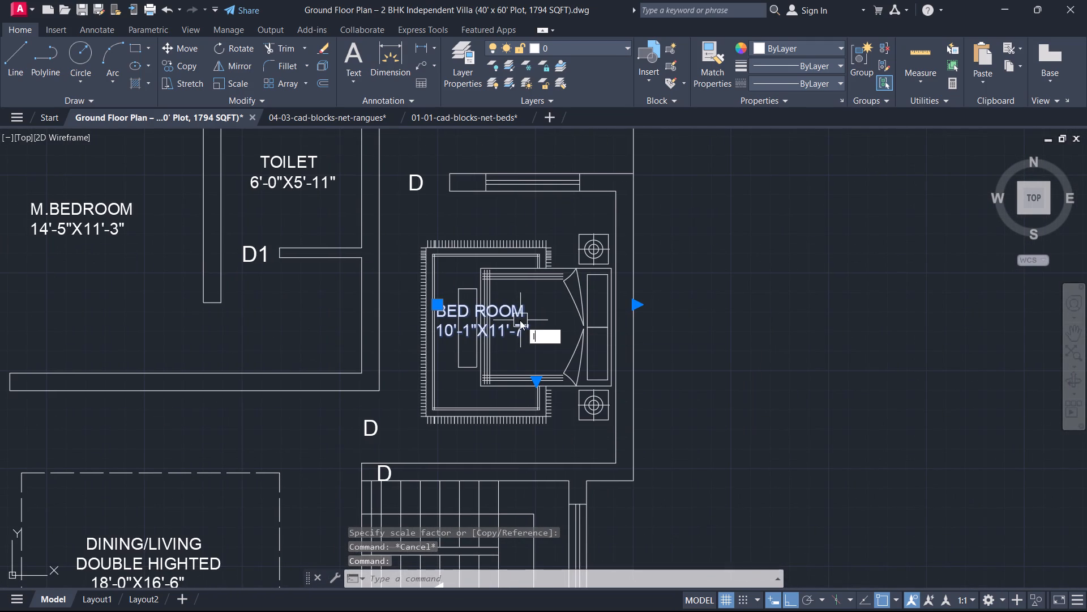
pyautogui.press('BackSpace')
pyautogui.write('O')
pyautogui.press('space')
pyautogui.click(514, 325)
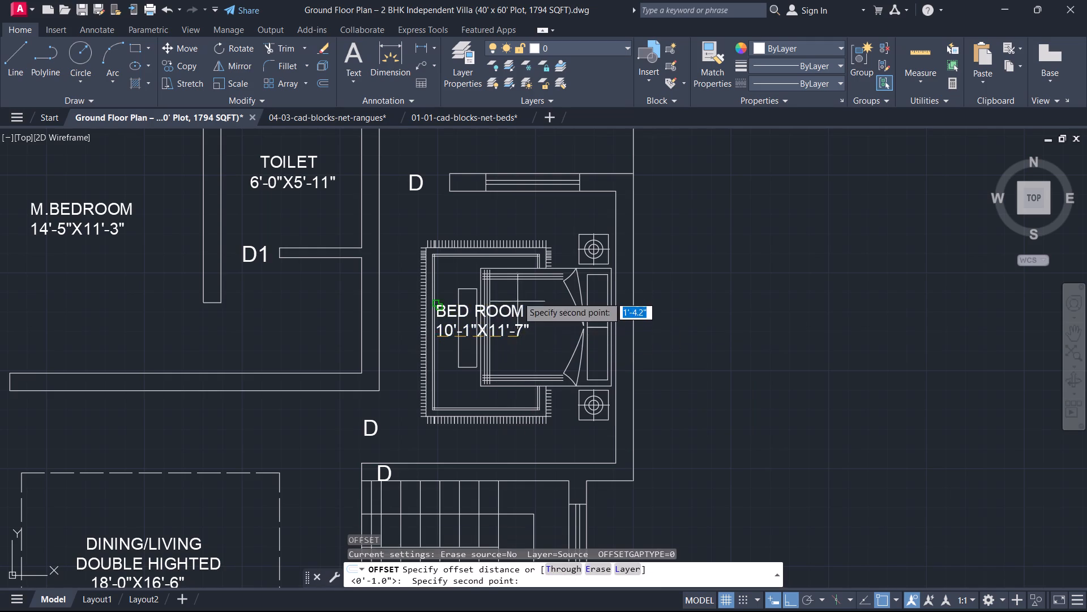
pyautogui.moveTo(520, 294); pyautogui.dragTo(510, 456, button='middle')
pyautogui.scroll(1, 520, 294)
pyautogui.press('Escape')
# Copy the BED ROOM 10'-1"X11'-7" label straight north by about 4'-5", into the gap between the window and the rug.
pyautogui.moveTo(511, 491); pyautogui.dragTo(505, 414, button='middle')
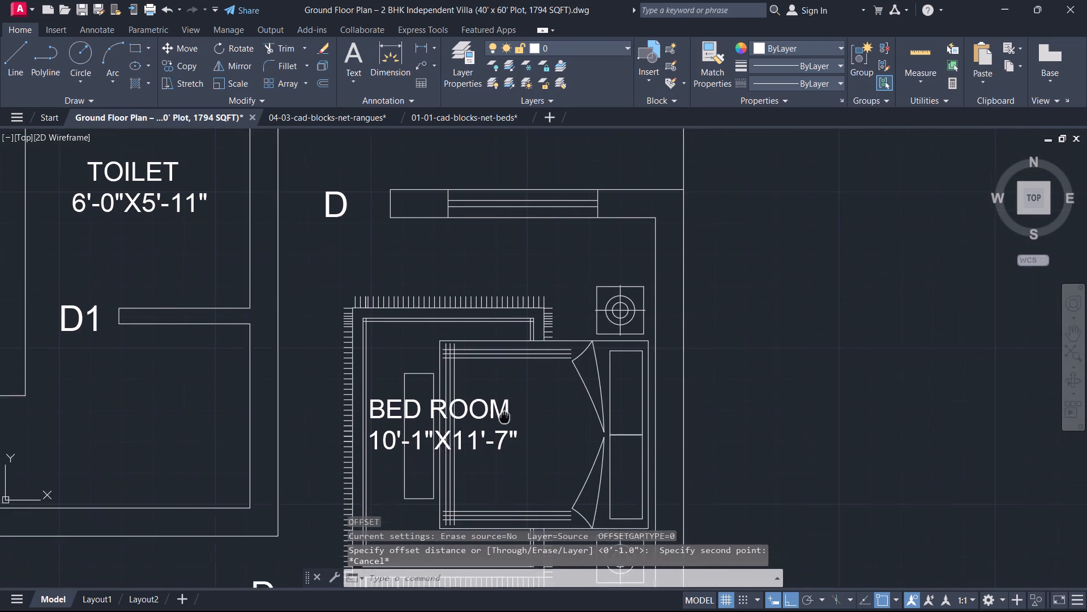
pyautogui.moveTo(505, 414); pyautogui.dragTo(510, 406, button='middle')
pyautogui.click(507, 416)
pyautogui.write('CO')
pyautogui.press('space')
pyautogui.click(502, 423)
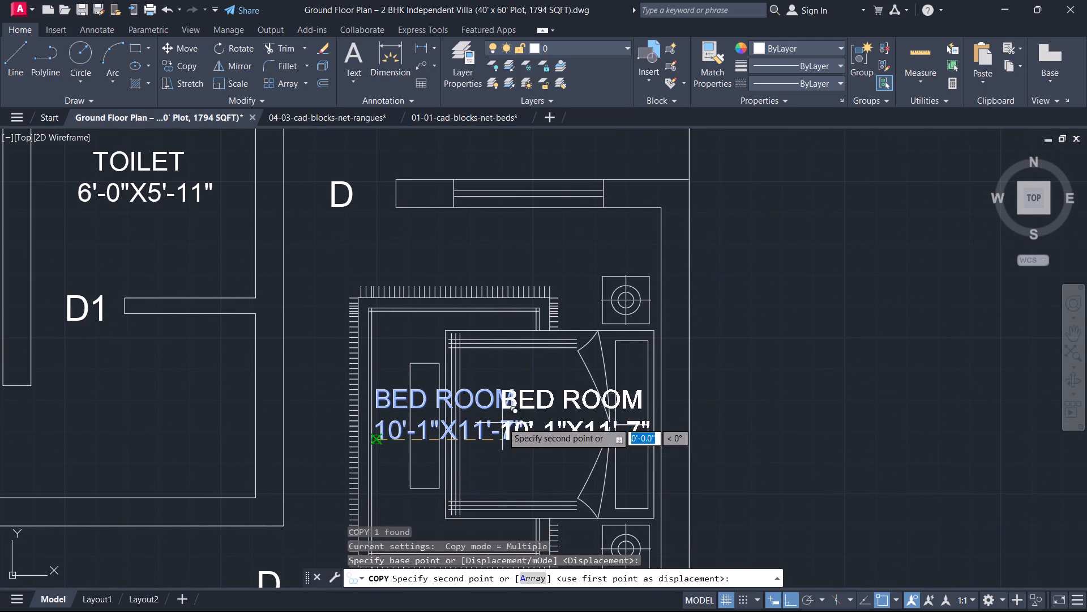
pyautogui.moveTo(540, 351); pyautogui.dragTo(505, 476, button='middle')
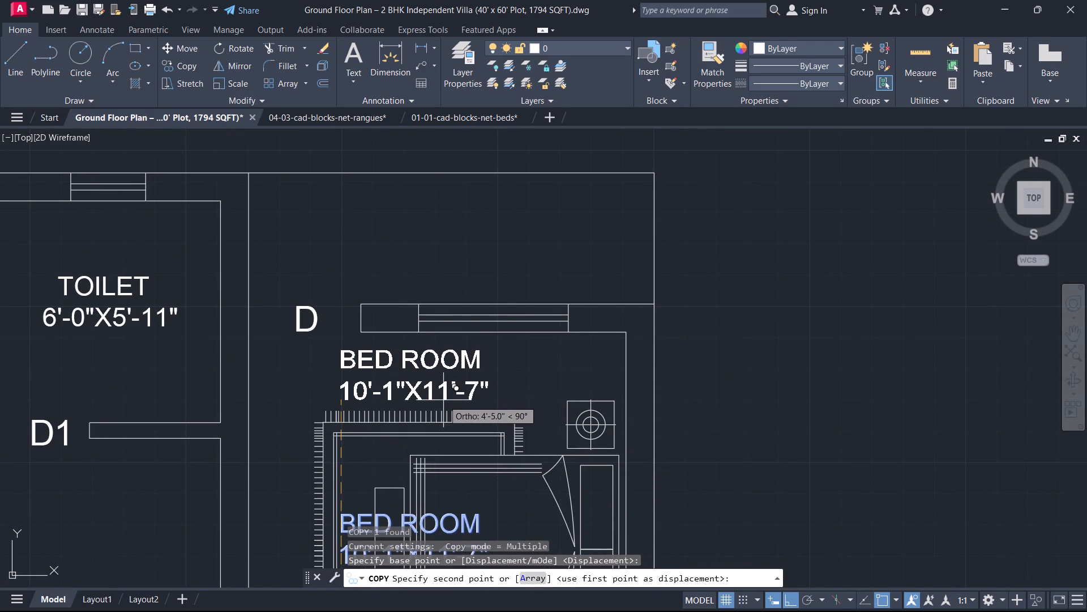
pyautogui.click(443, 400)
pyautogui.press('Escape')
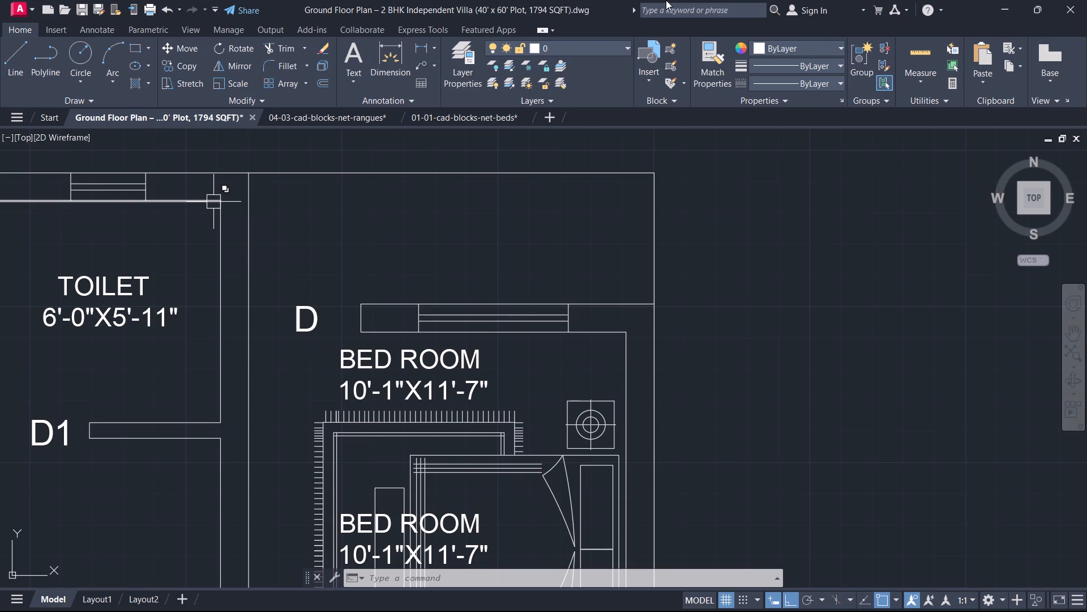
# Delete the extra vertical line closest to the staircase's west end, which crosses both flights.
pyautogui.scroll(-2, 365, 494)
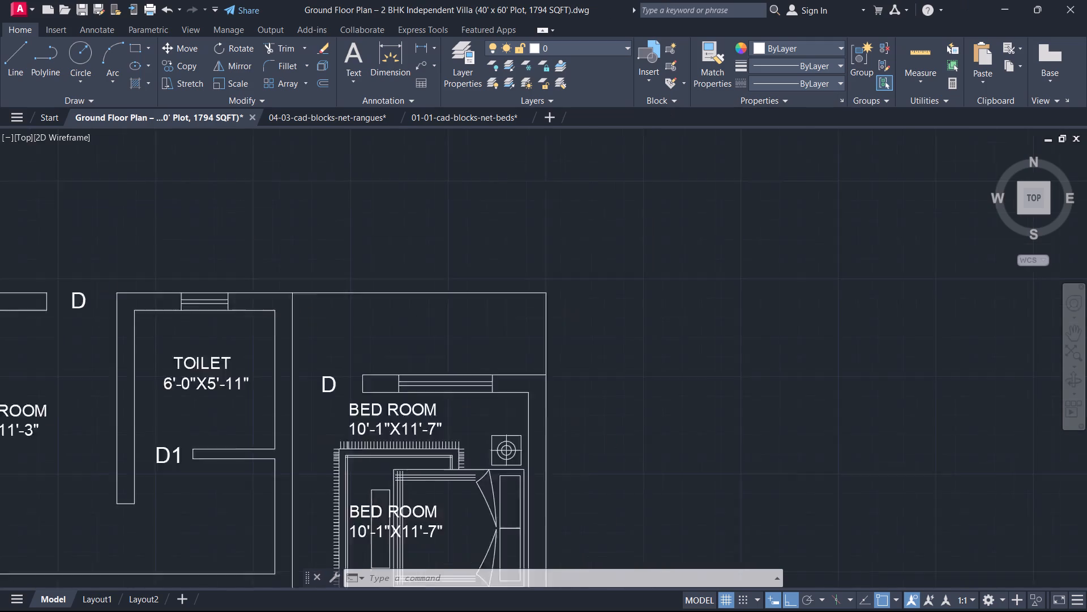
pyautogui.moveTo(396, 385); pyautogui.dragTo(633, 240, button='middle')
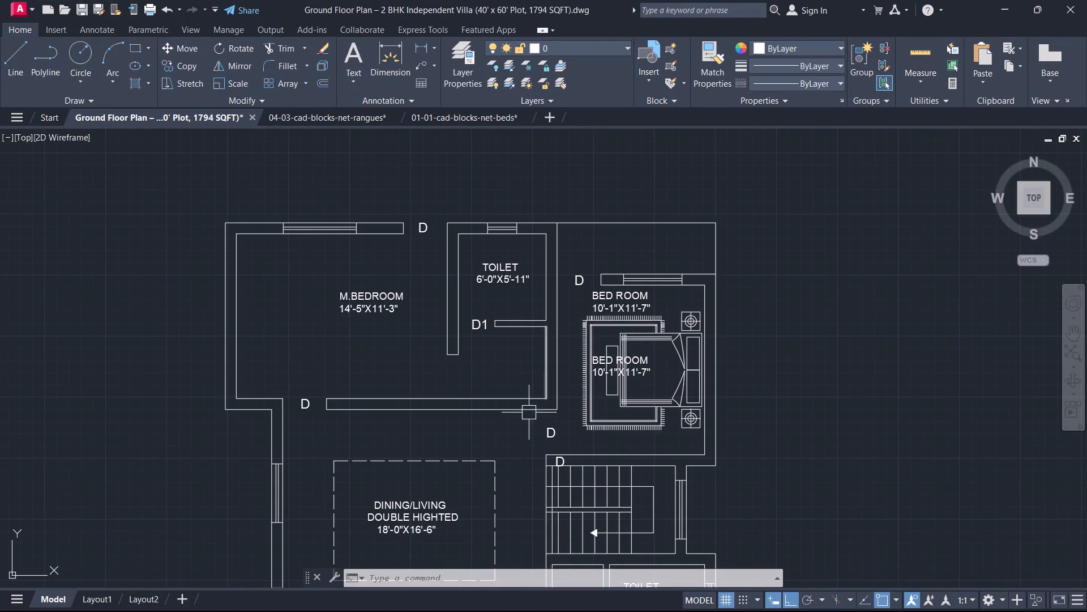
pyautogui.moveTo(528, 413); pyautogui.dragTo(604, 356, button='middle')
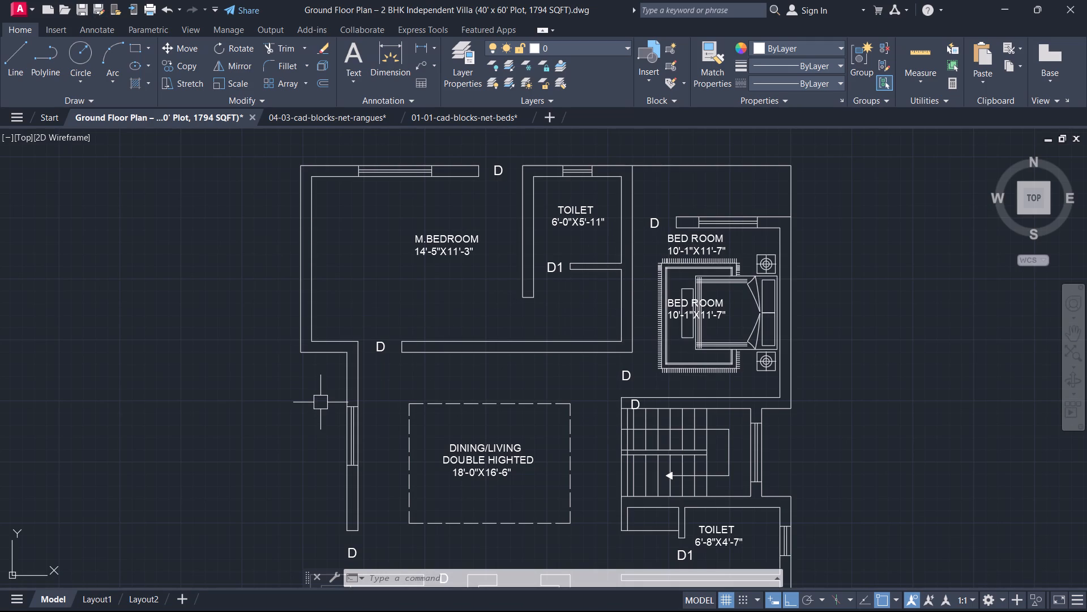
pyautogui.moveTo(438, 405); pyautogui.dragTo(474, 358, button='middle')
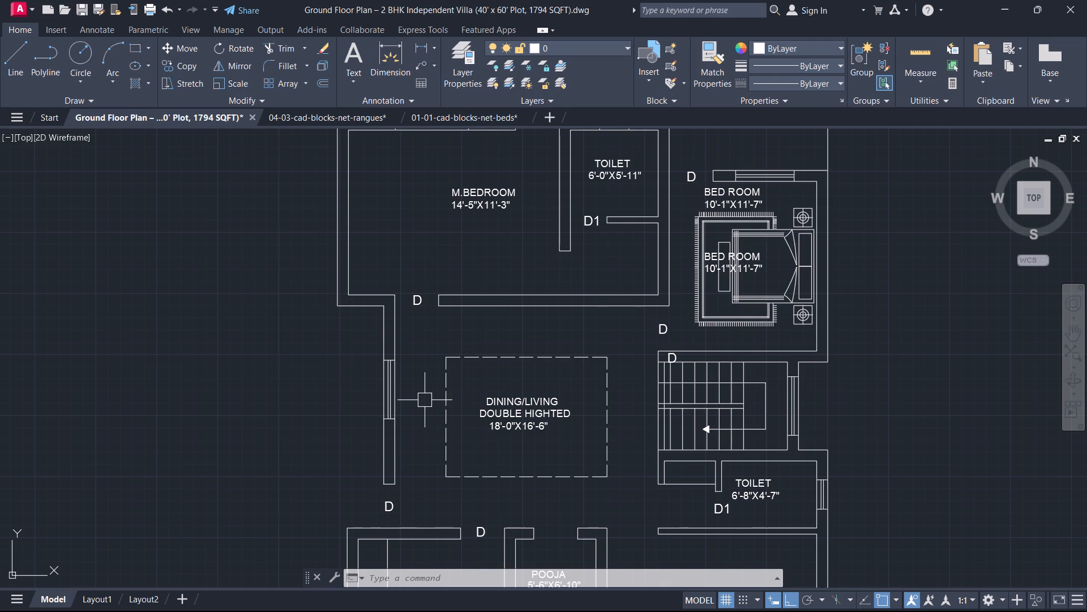
pyautogui.scroll(2, 422, 476)
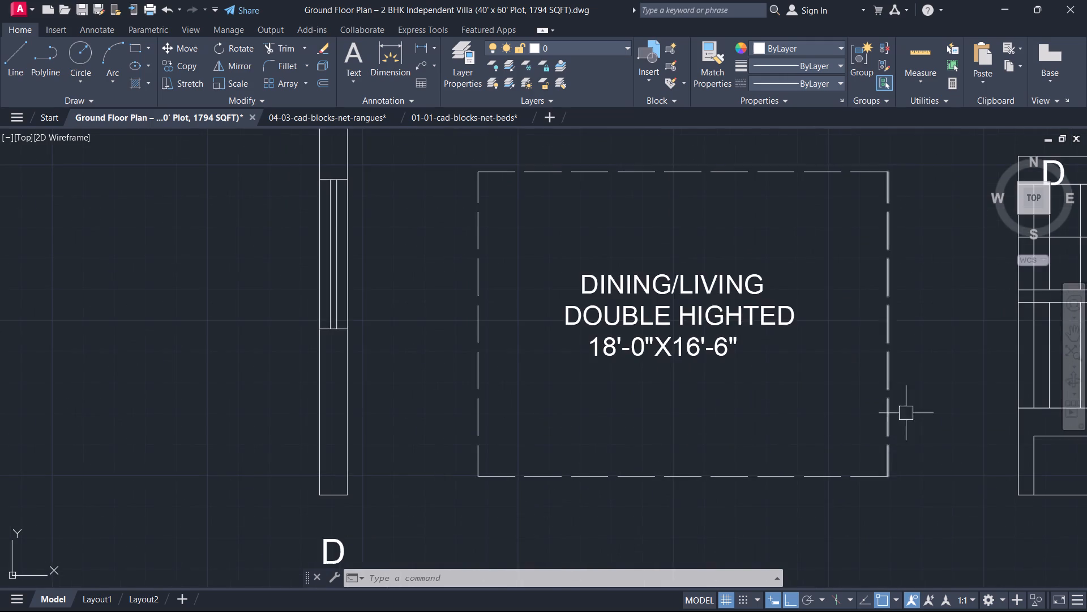
pyautogui.moveTo(914, 407); pyautogui.dragTo(551, 526, button='middle')
pyautogui.scroll(1, 549, 405)
pyautogui.click(742, 448)
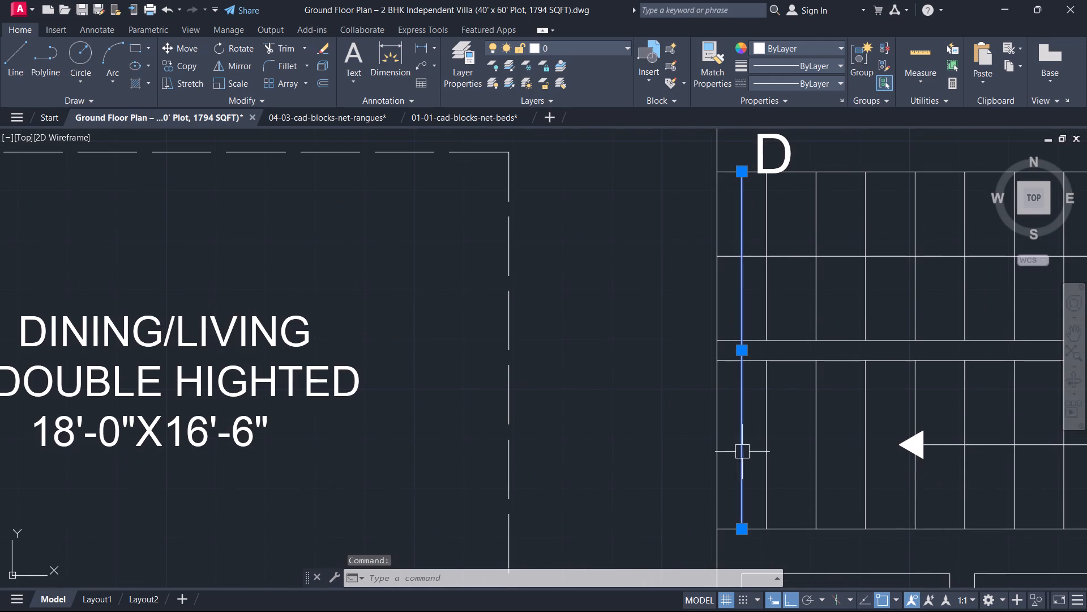
pyautogui.press('Delete')
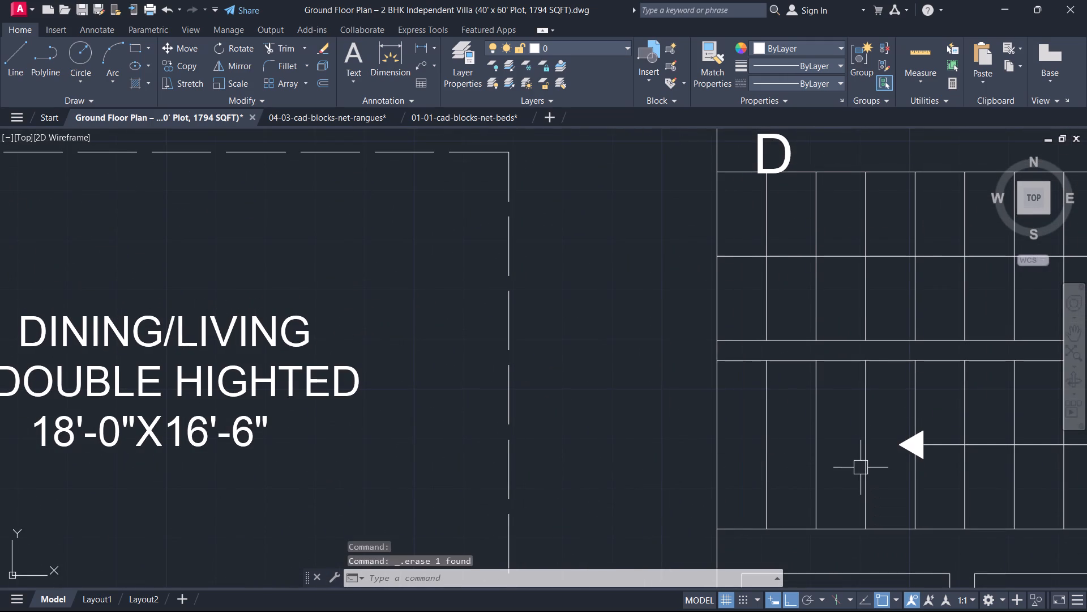
# Offset the north line of the small niche west of the 6'-8"X4'-7" toilet by 4" toward the staircase.
pyautogui.scroll(-1, 861, 467)
pyautogui.scroll(1, 859, 473)
pyautogui.scroll(-2, 859, 473)
pyautogui.scroll(1, 854, 480)
pyautogui.moveTo(837, 483); pyautogui.dragTo(803, 338, button='middle')
pyautogui.scroll(-1, 833, 479)
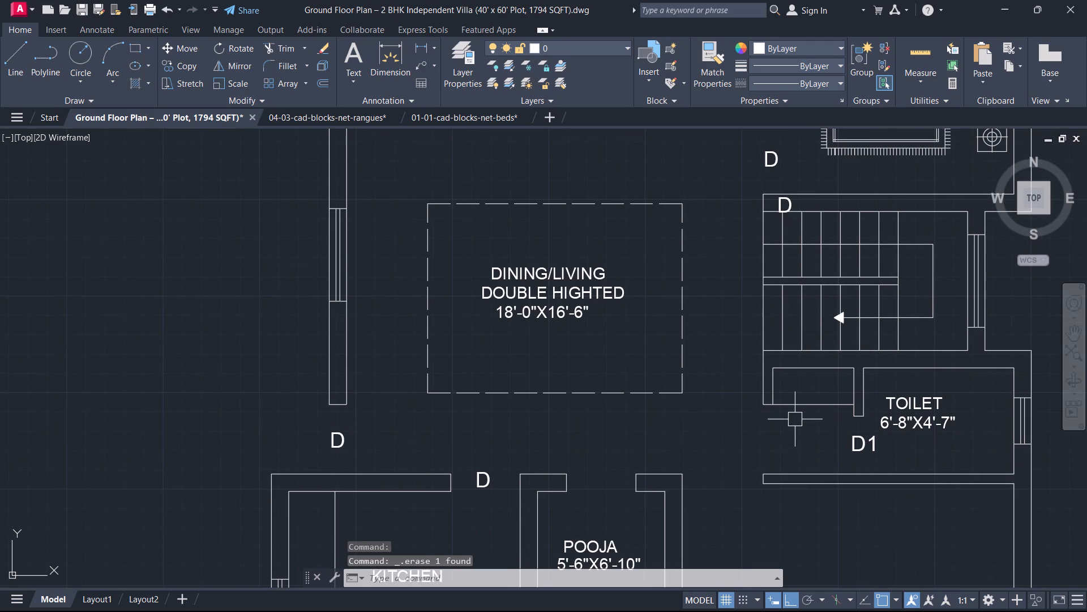
pyautogui.scroll(1, 792, 419)
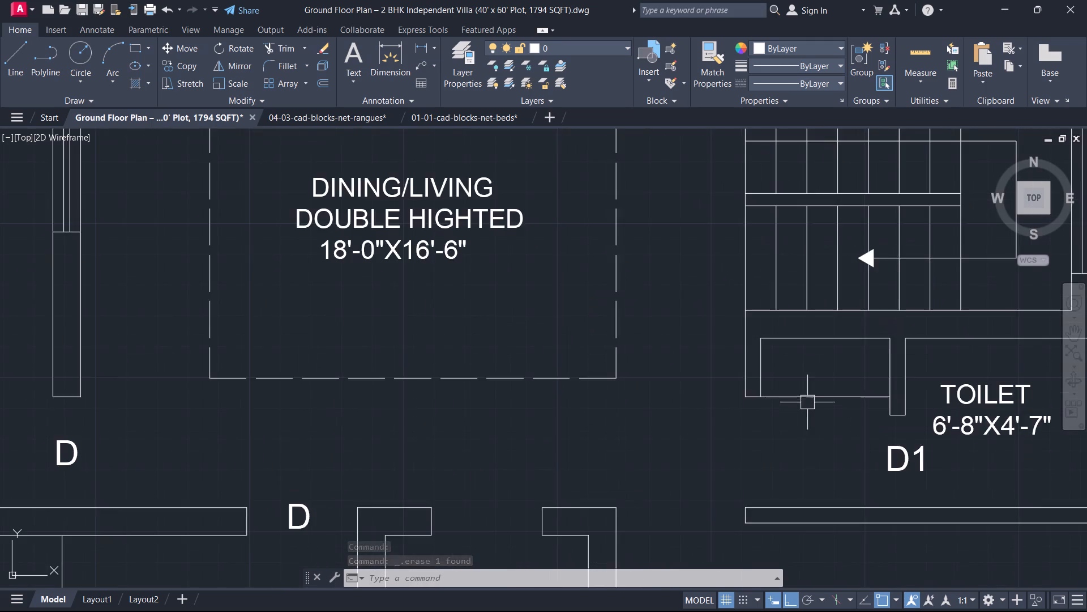
pyautogui.moveTo(807, 402); pyautogui.dragTo(792, 501, button='middle')
pyautogui.write('O')
pyautogui.press('space')
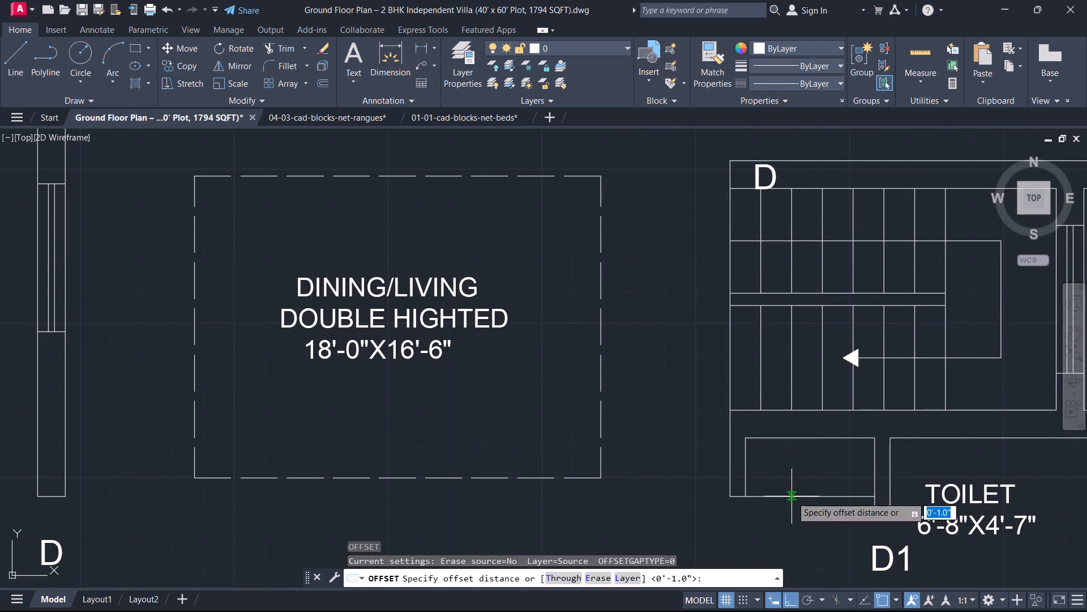
pyautogui.press('4')
pyautogui.press('Return')
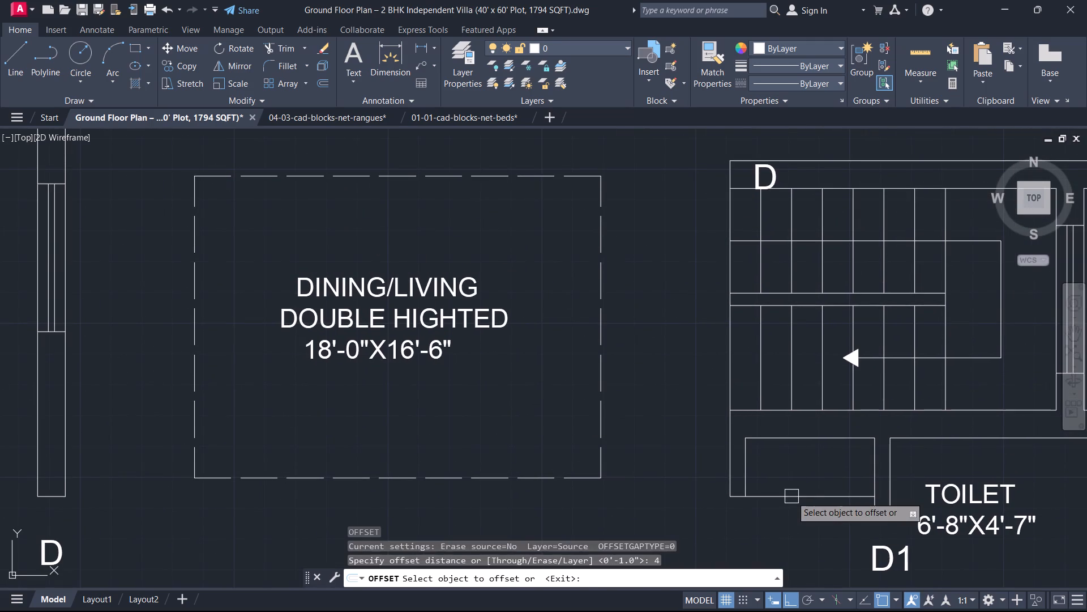
pyautogui.click(795, 439)
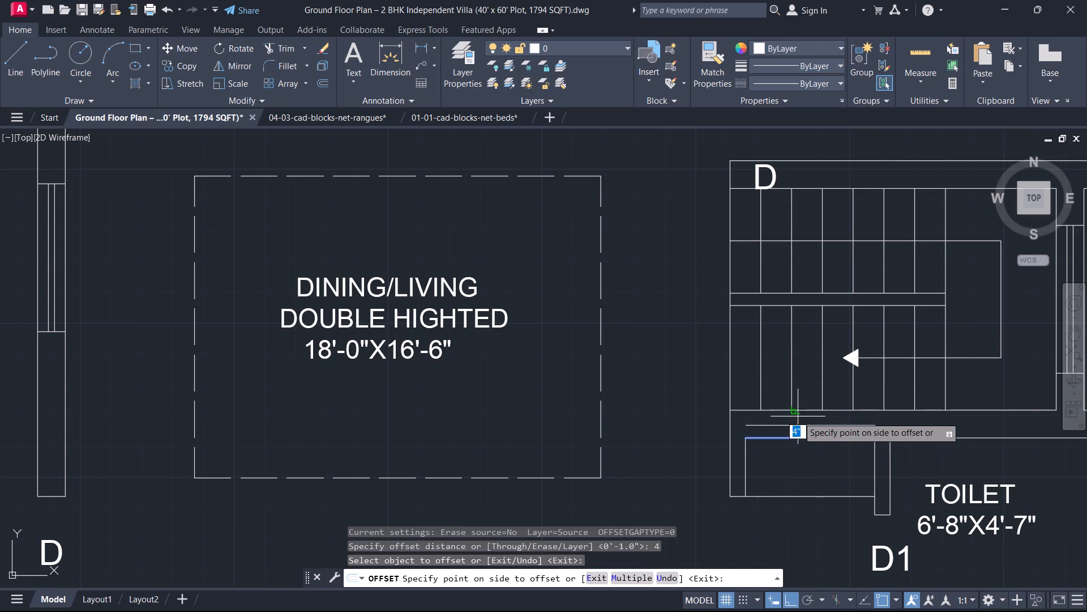
pyautogui.click(798, 416)
pyautogui.press('Escape')
# Fillet the offset line with the niche's west and east lines at radius 0 to form two square corners.
pyautogui.press('f')
pyautogui.press('space')
pyautogui.scroll(2, 750, 460)
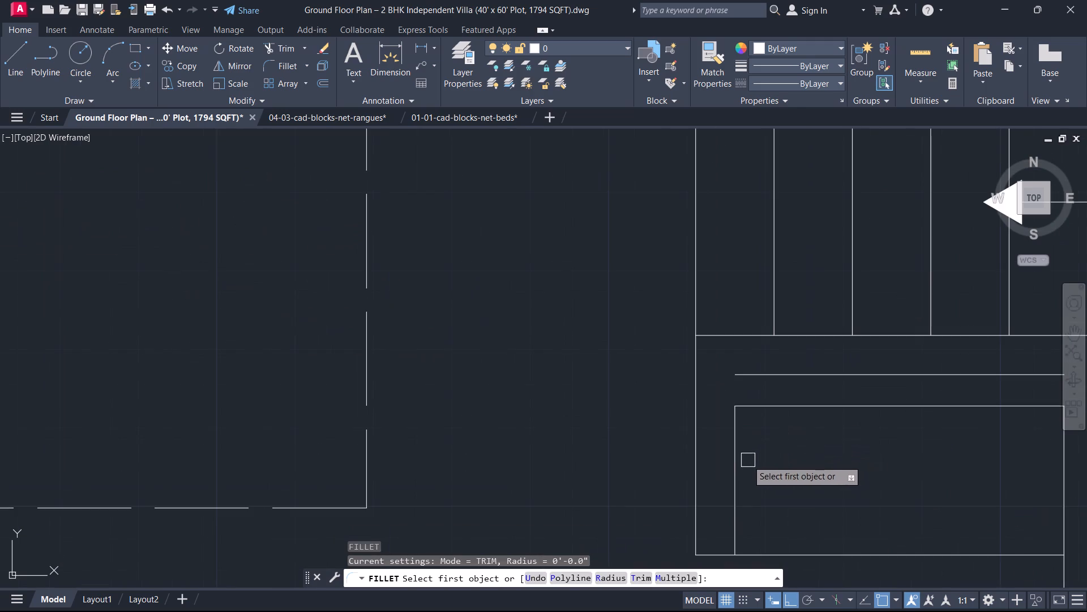
pyautogui.click(738, 457)
pyautogui.click(765, 375)
pyautogui.scroll(-3, 865, 442)
pyautogui.moveTo(859, 442); pyautogui.dragTo(709, 444, button='middle')
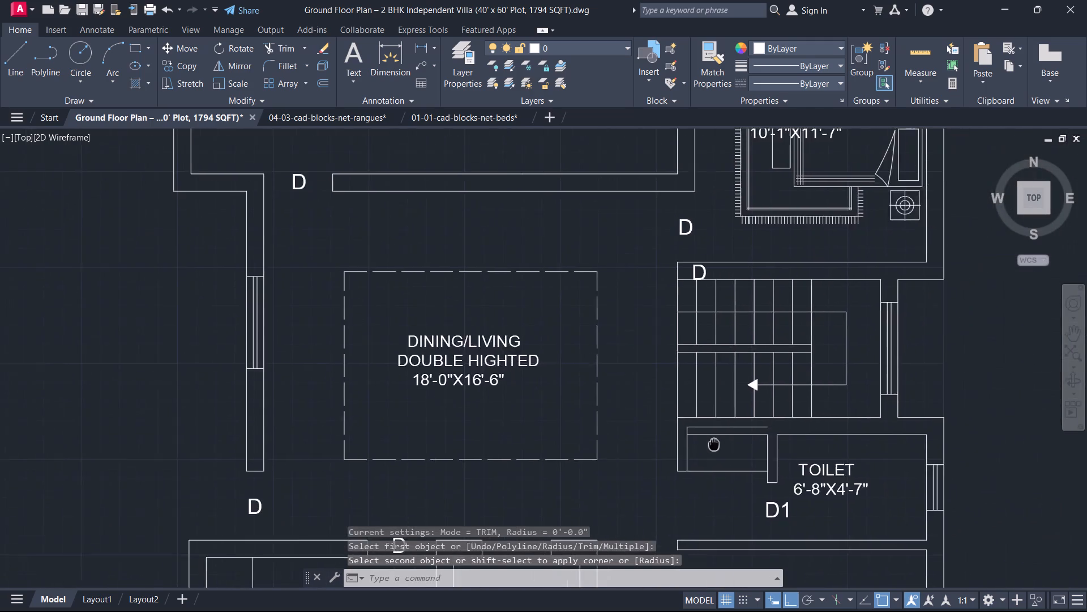
pyautogui.moveTo(709, 444); pyautogui.dragTo(701, 447, button='middle')
pyautogui.scroll(3, 704, 449)
pyautogui.press('space')
pyautogui.click(814, 449)
pyautogui.click(775, 373)
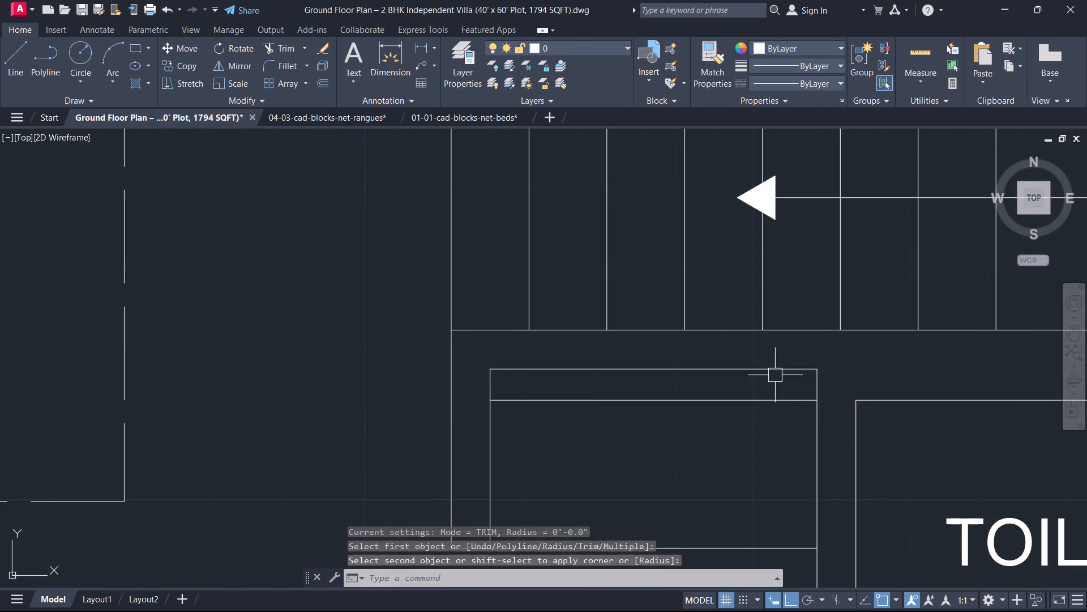
# Delete the niche's original north line below the new one.
pyautogui.press('Escape')
pyautogui.moveTo(768, 409); pyautogui.dragTo(761, 403)
pyautogui.click(737, 386)
pyautogui.press('Delete')
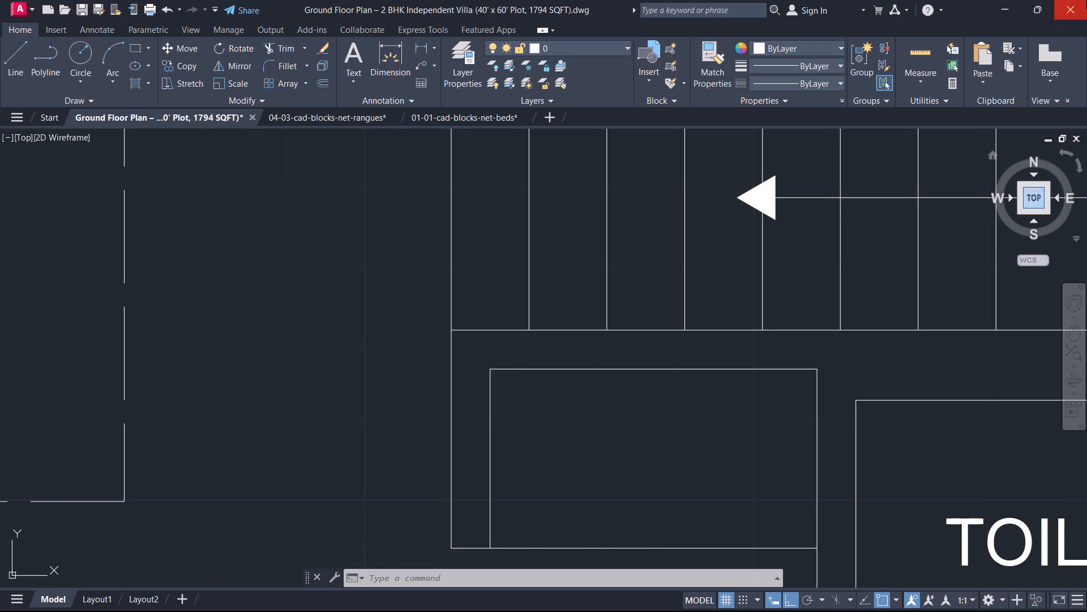
pyautogui.scroll(-3, 753, 256)
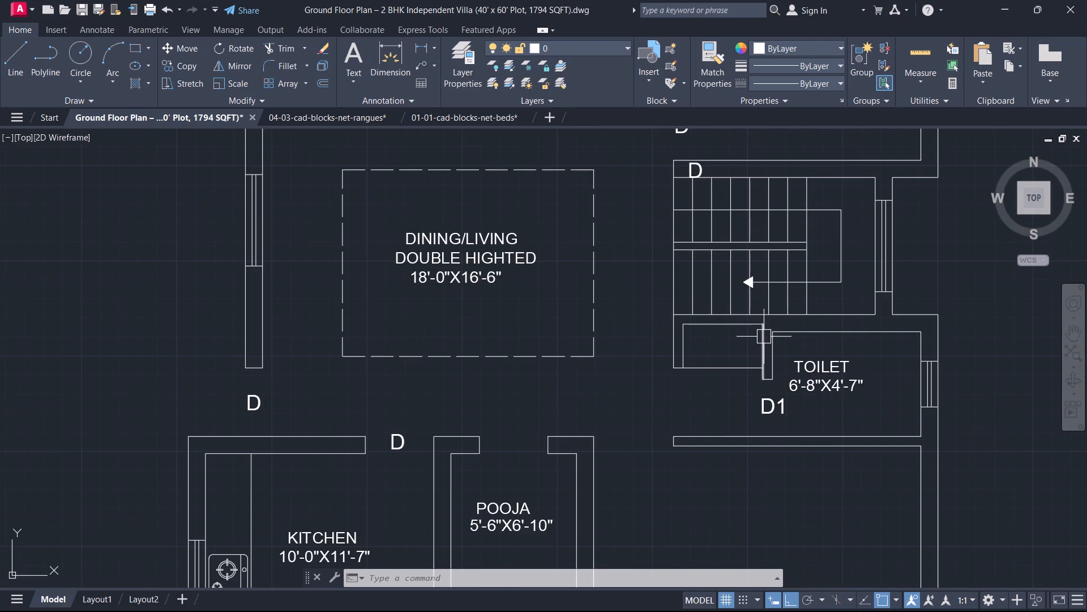
# Trim away the line closing the south side of the niche west of the 6'-8"X4'-7" toilet.
pyautogui.moveTo(836, 422); pyautogui.dragTo(848, 463, button='middle')
pyautogui.scroll(-1, 848, 443)
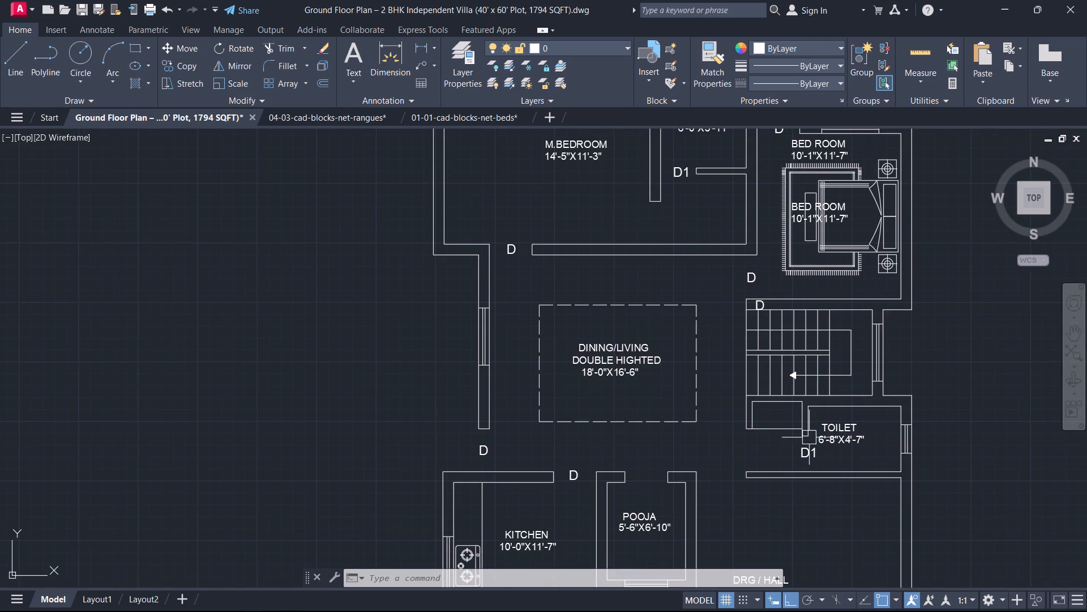
pyautogui.scroll(1, 806, 437)
pyautogui.moveTo(806, 436); pyautogui.dragTo(833, 500, button='middle')
pyautogui.scroll(-1, 833, 500)
pyautogui.moveTo(781, 456); pyautogui.dragTo(779, 359, button='middle')
pyautogui.scroll(2, 799, 377)
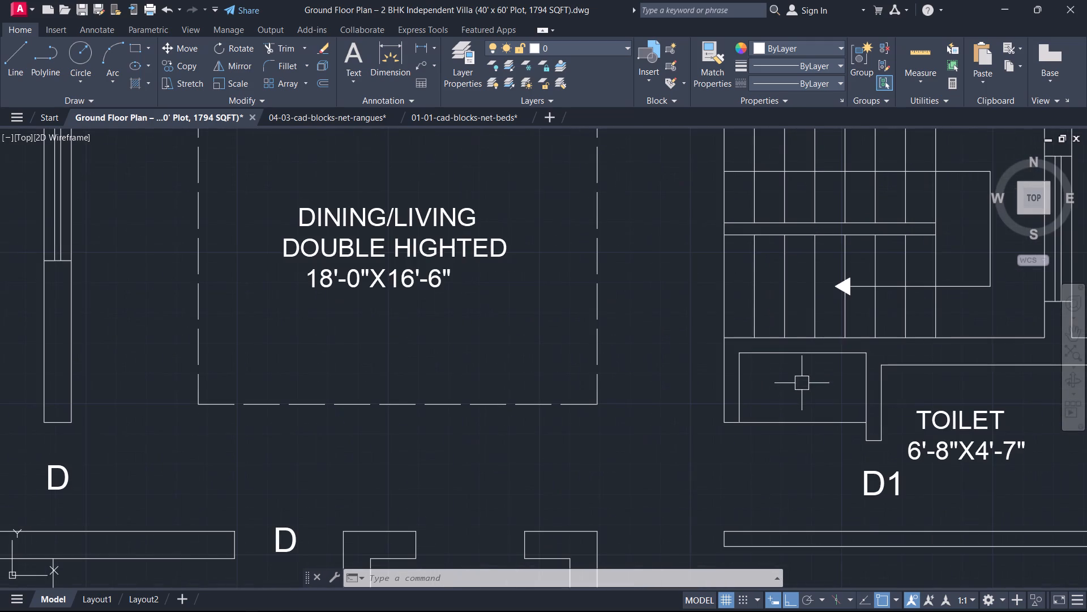
pyautogui.write('TR')
pyautogui.press('space')
pyautogui.click(808, 416)
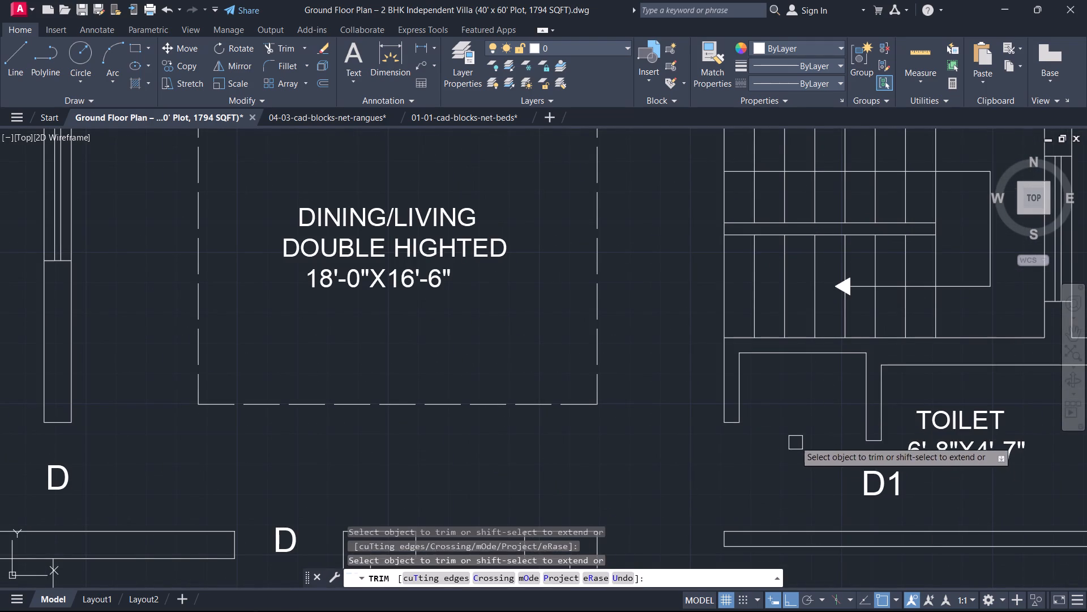
pyautogui.press('Escape')
# Add the multiline text label DRESSING at 6" height inside the niche west of the 6'-8"X4'-7" toilet.
pyautogui.write('T')
pyautogui.press('space')
pyautogui.scroll(1, 771, 433)
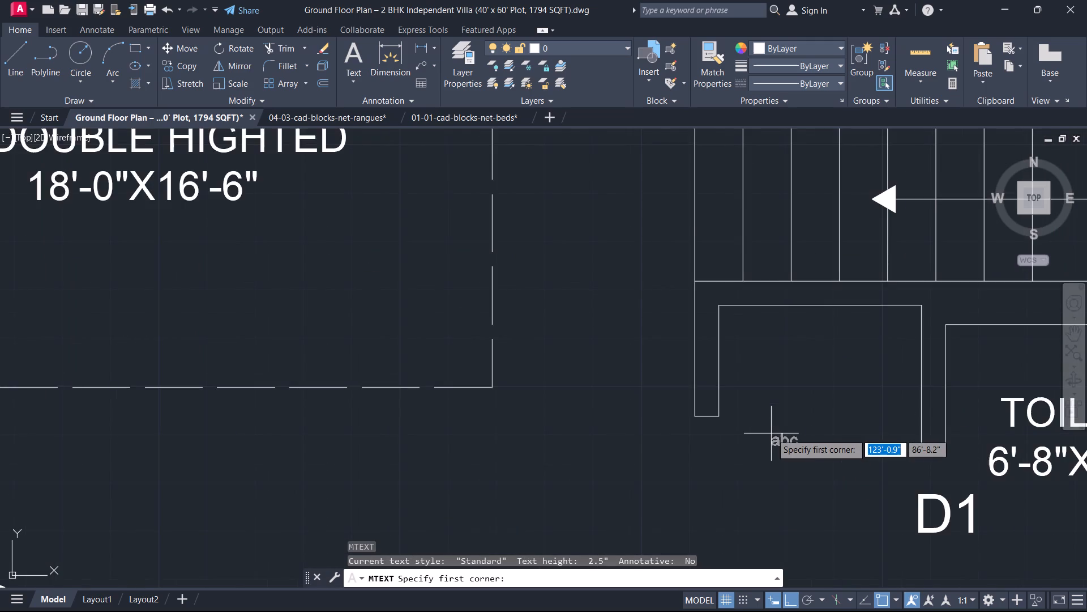
pyautogui.scroll(3, 771, 433)
pyautogui.click(673, 216)
pyautogui.scroll(-6, 753, 241)
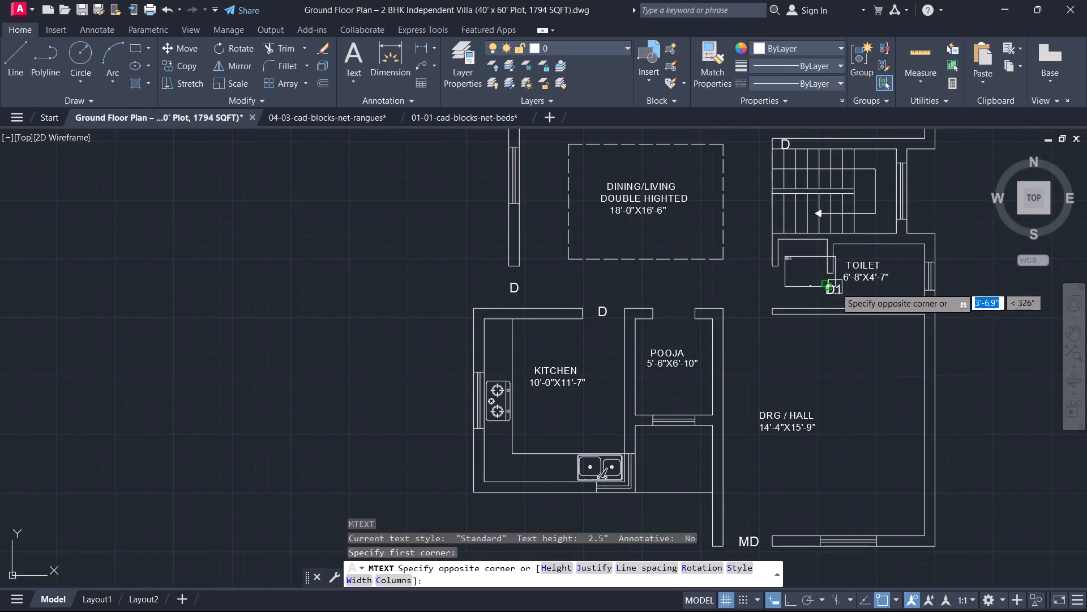
pyautogui.scroll(3, 842, 287)
pyautogui.click(797, 249)
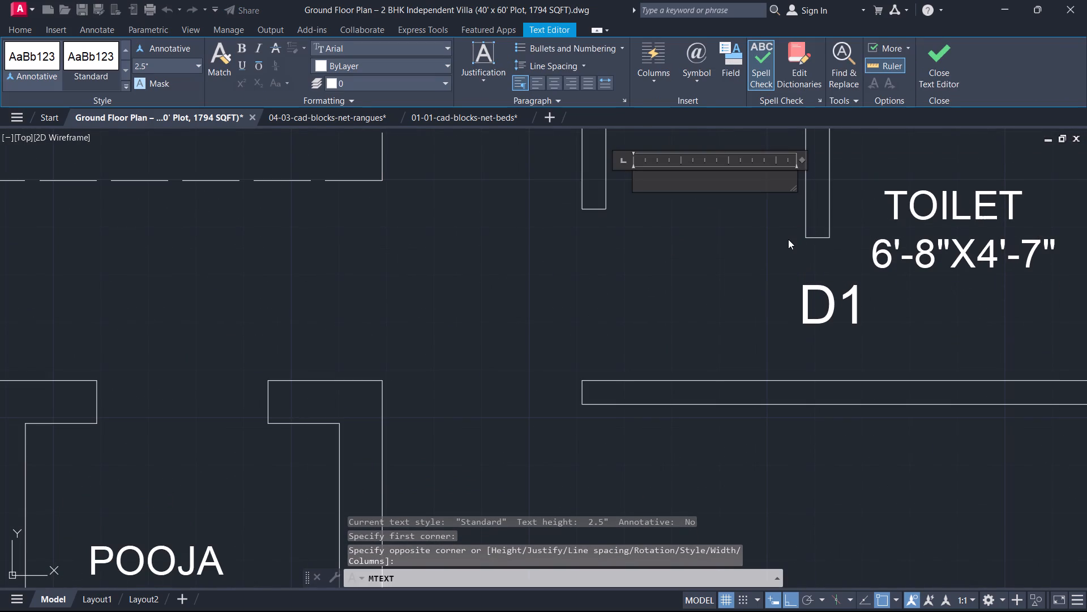
pyautogui.write('DR')
pyautogui.write('ESII')
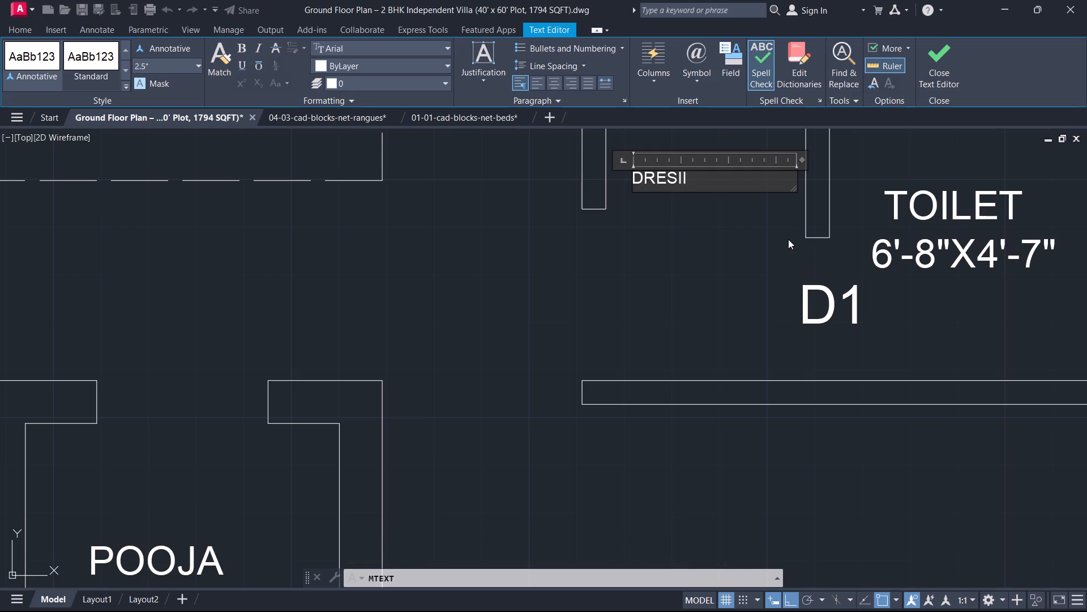
pyautogui.press('BackSpace')
pyautogui.press('BackSpace')
pyautogui.write('SING')
pyautogui.press('Return')
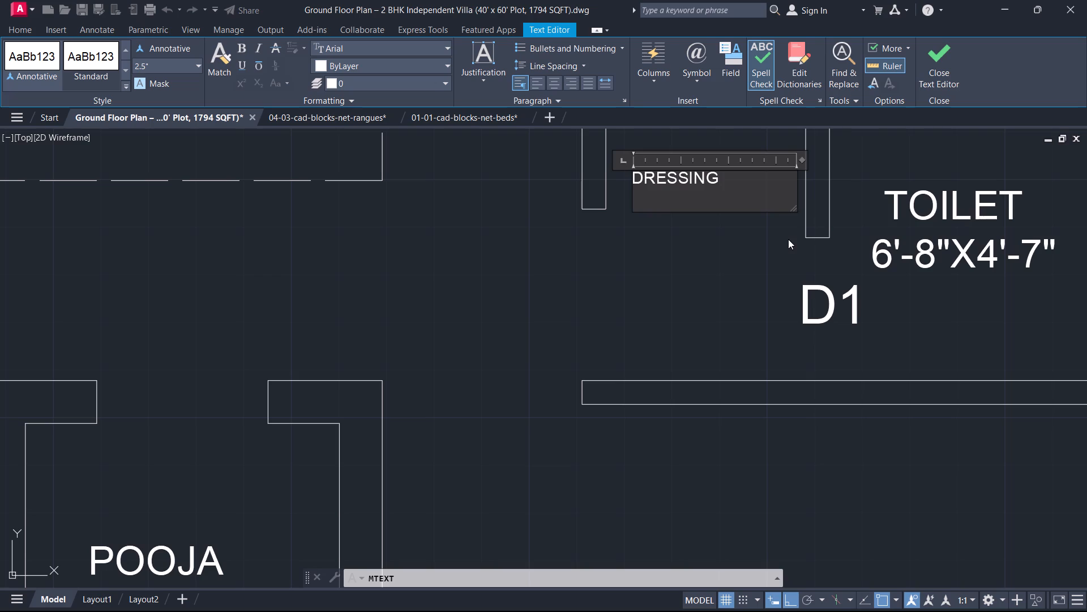
pyautogui.press('Up')
pyautogui.press('a')
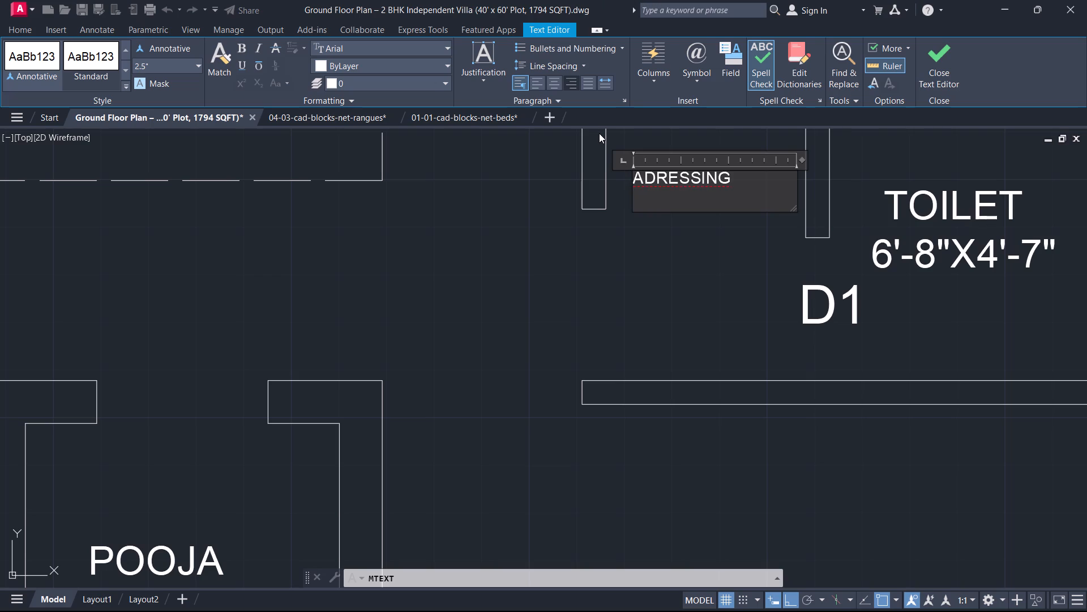
pyautogui.press('BackSpace')
pyautogui.hotkey('ctrl', 's')
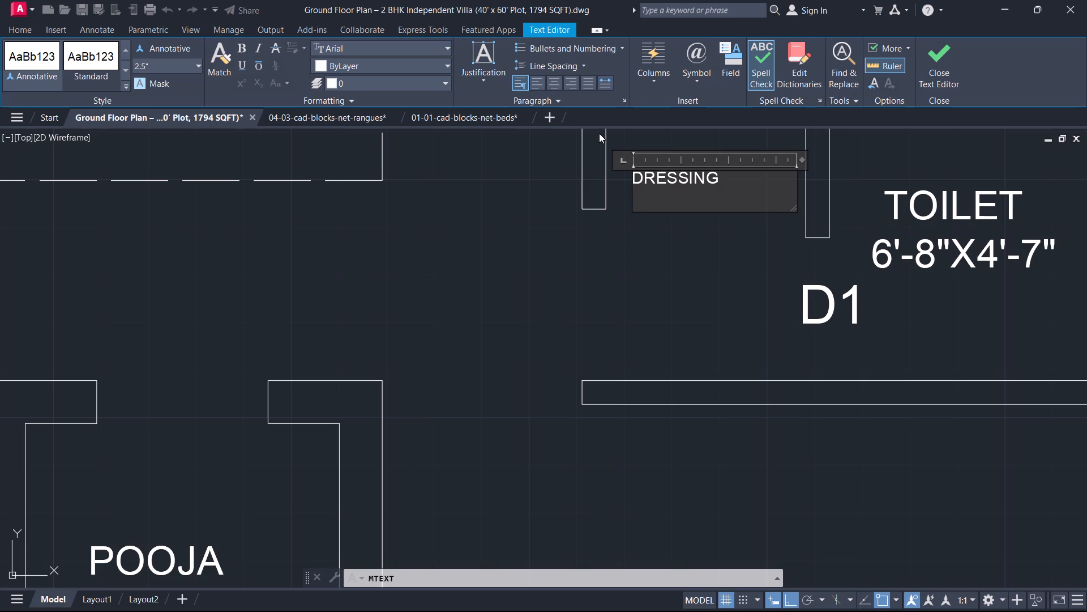
pyautogui.hotkey('ctrl', 'a')
pyautogui.moveTo(161, 68); pyautogui.dragTo(121, 63)
pyautogui.press('6')
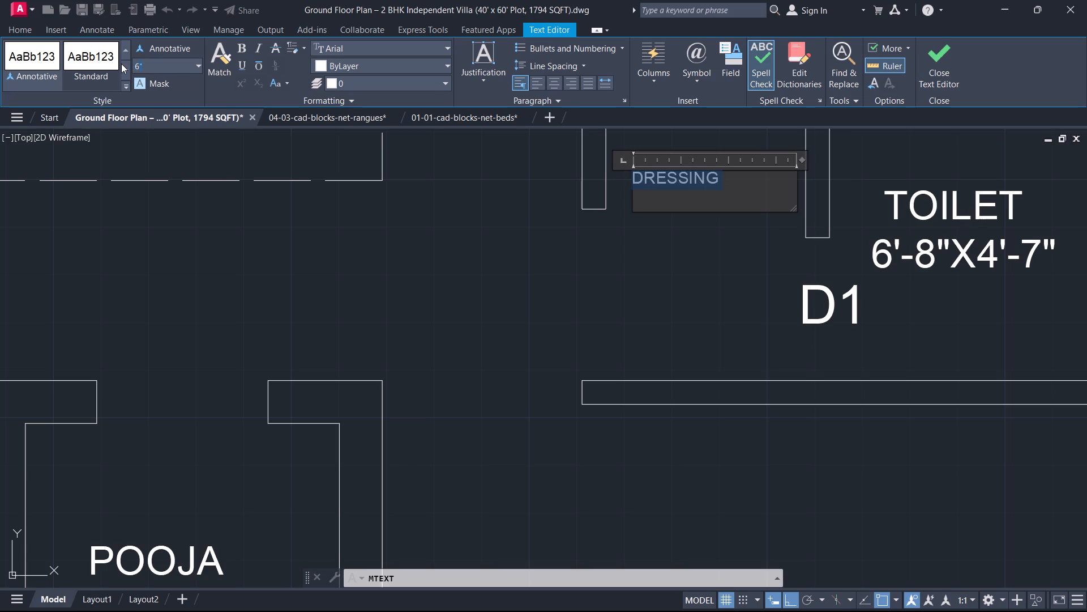
pyautogui.press('Return')
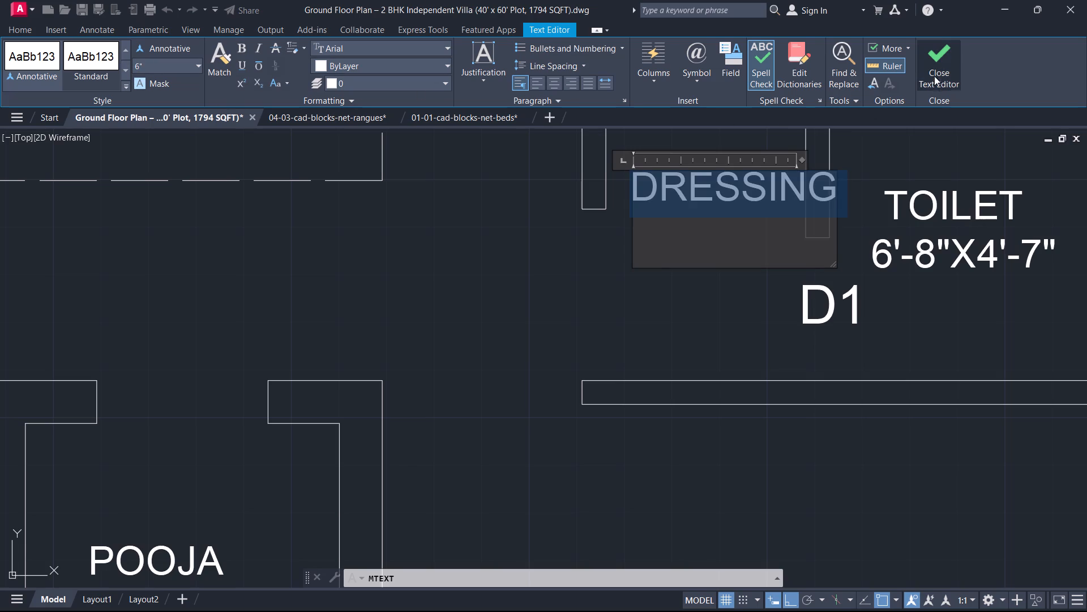
pyautogui.click(933, 73)
# Set the DRESSING label's text height to 5".
pyautogui.moveTo(758, 248); pyautogui.dragTo(751, 410, button='middle')
pyautogui.scroll(1, 758, 248)
pyautogui.scroll(-2, 755, 409)
pyautogui.click(716, 375)
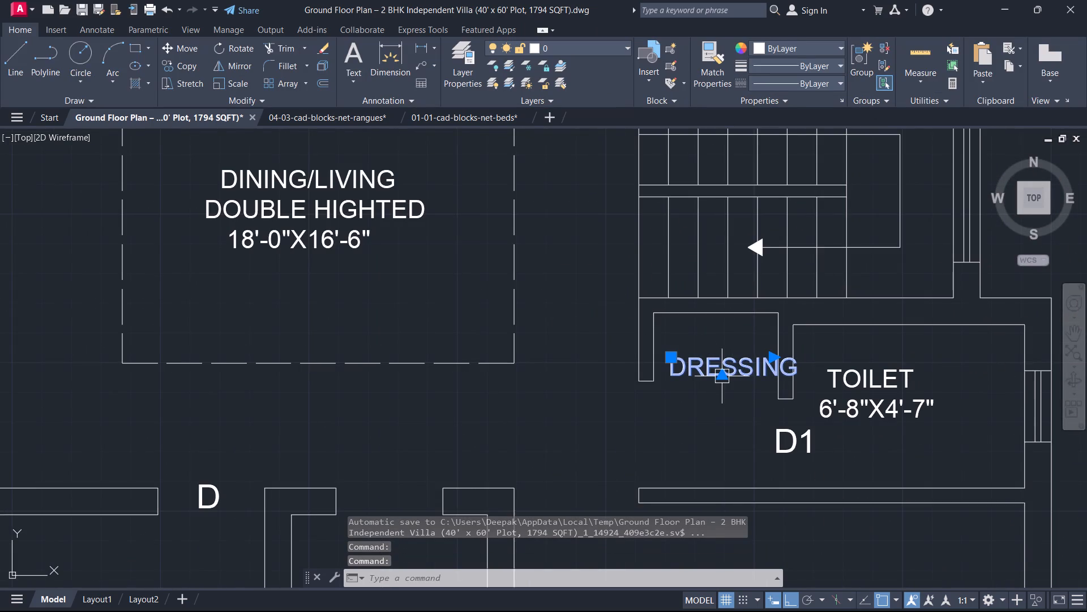
pyautogui.doubleClick(704, 366)
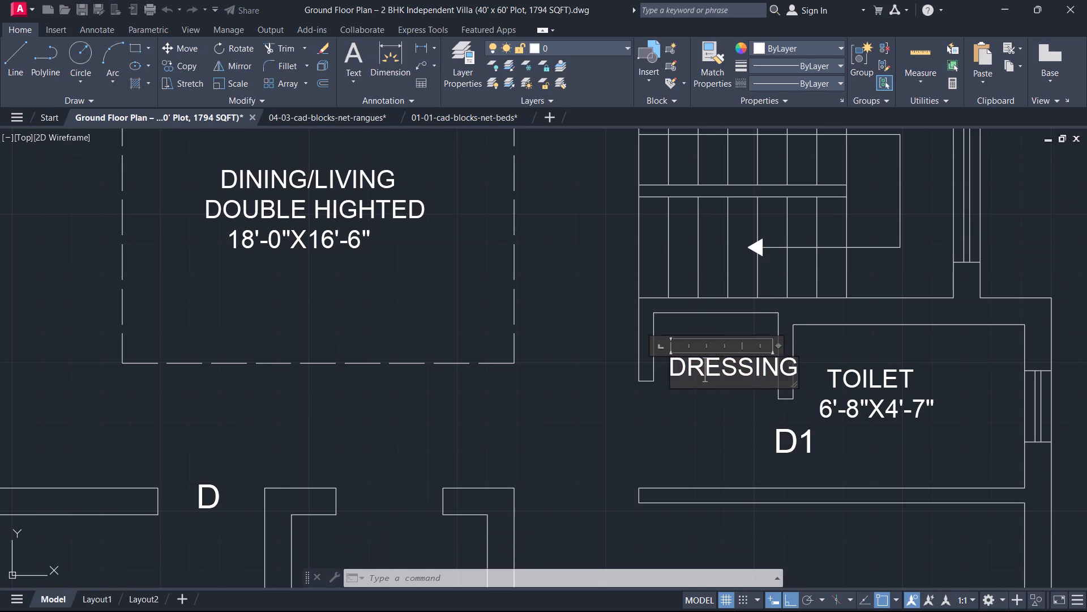
pyautogui.hotkey('ctrl', 'a')
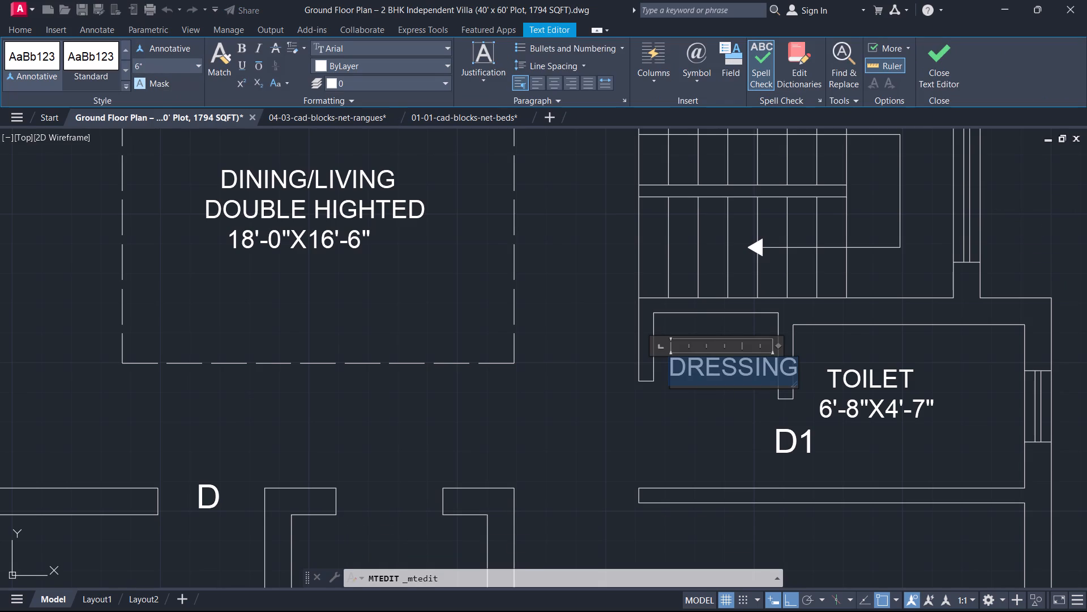
pyautogui.click(165, 66)
pyautogui.press('4')
pyautogui.press('Return')
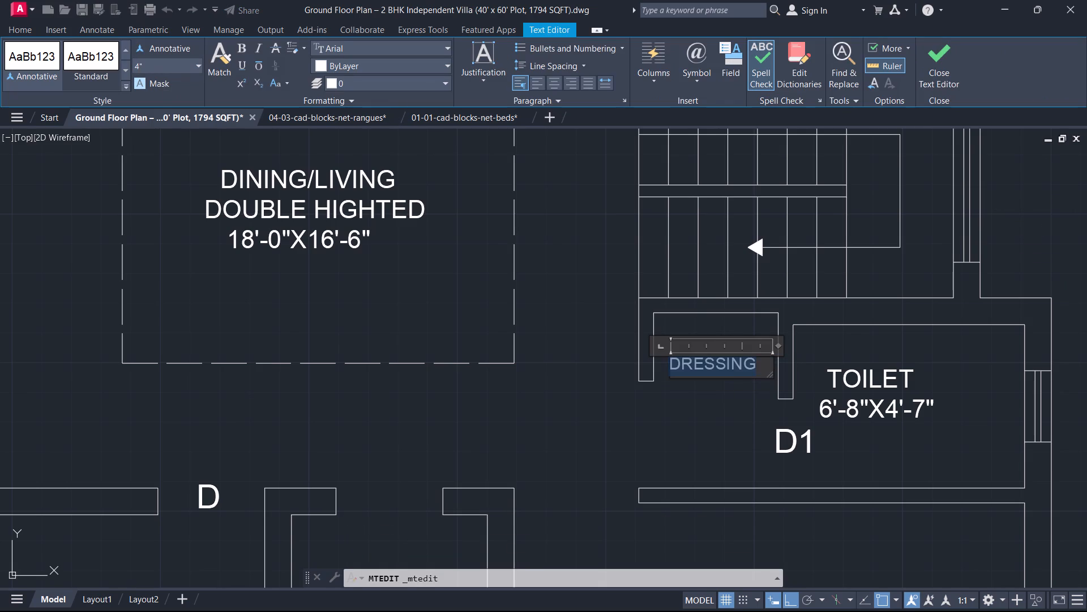
pyautogui.click(168, 68)
pyautogui.press('5')
pyautogui.press('Return')
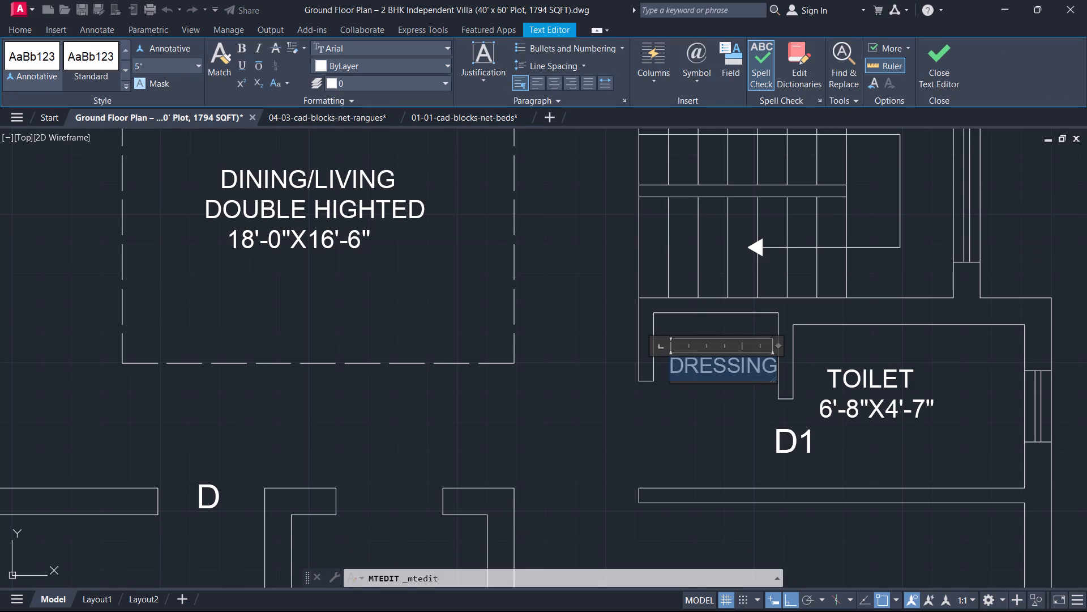
pyautogui.click(928, 55)
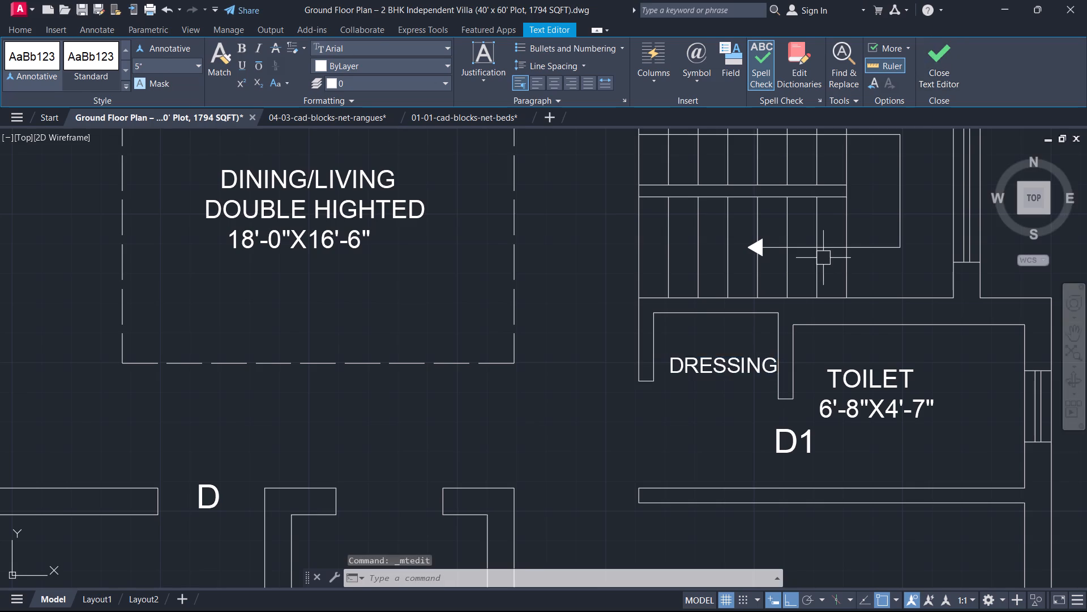
# Move the DRESSING label slightly west so it sits centred between the niche's side walls.
pyautogui.scroll(2, 774, 307)
pyautogui.scroll(1, 705, 436)
pyautogui.click(703, 431)
pyautogui.press(',')
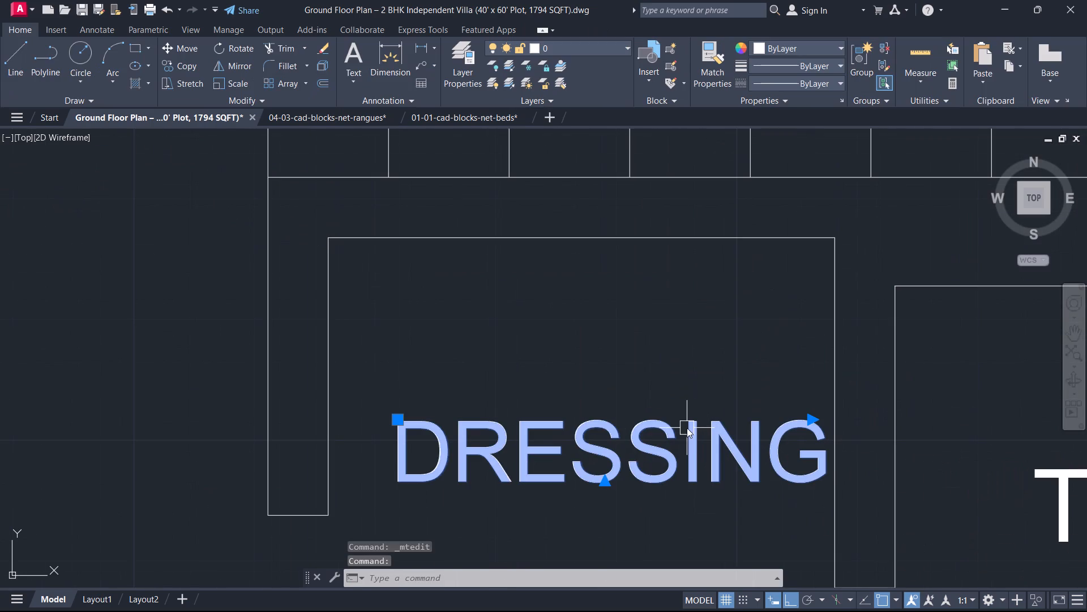
pyautogui.press('BackSpace')
pyautogui.write('M')
pyautogui.press('space')
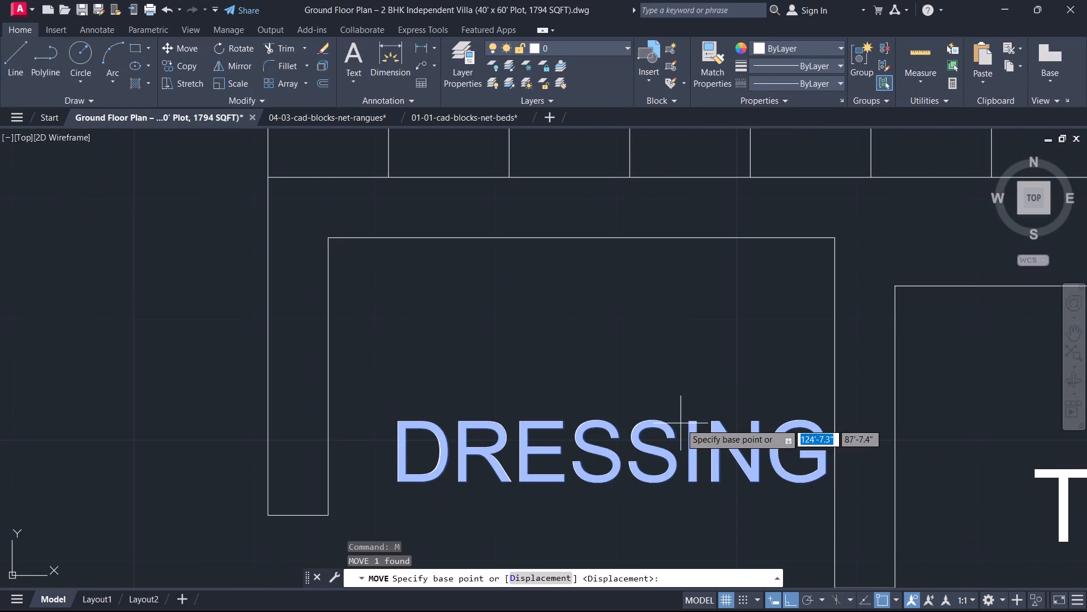
pyautogui.click(667, 448)
pyautogui.click(644, 448)
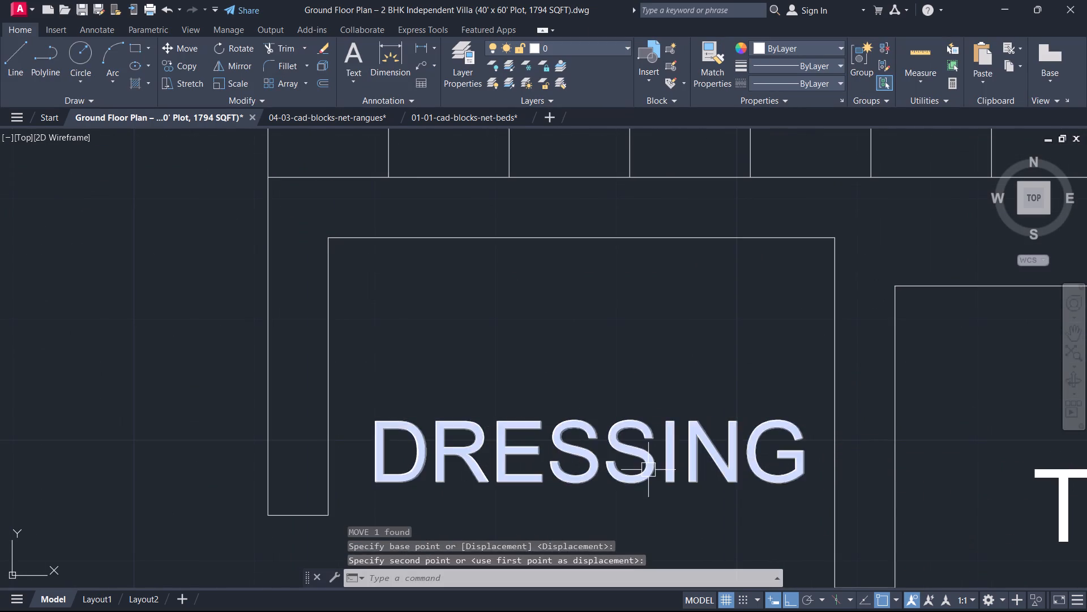
pyautogui.scroll(-3, 648, 470)
pyautogui.press('Escape')
# Delete the D1 door label below the 6'-8"X4'-7" toilet.
pyautogui.moveTo(653, 507); pyautogui.dragTo(705, 424, button='middle')
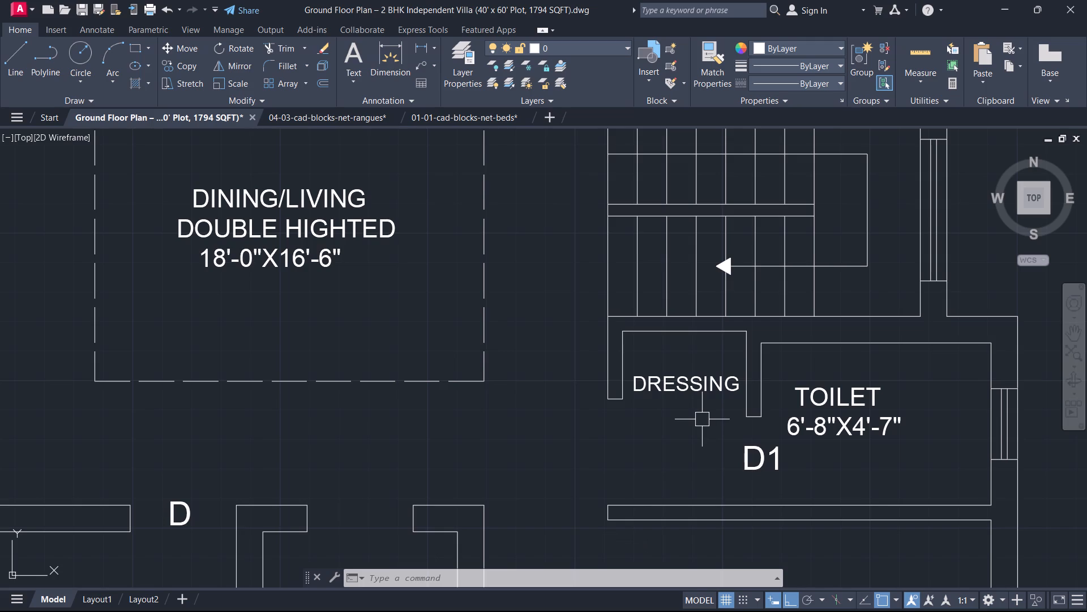
pyautogui.scroll(-2, 702, 419)
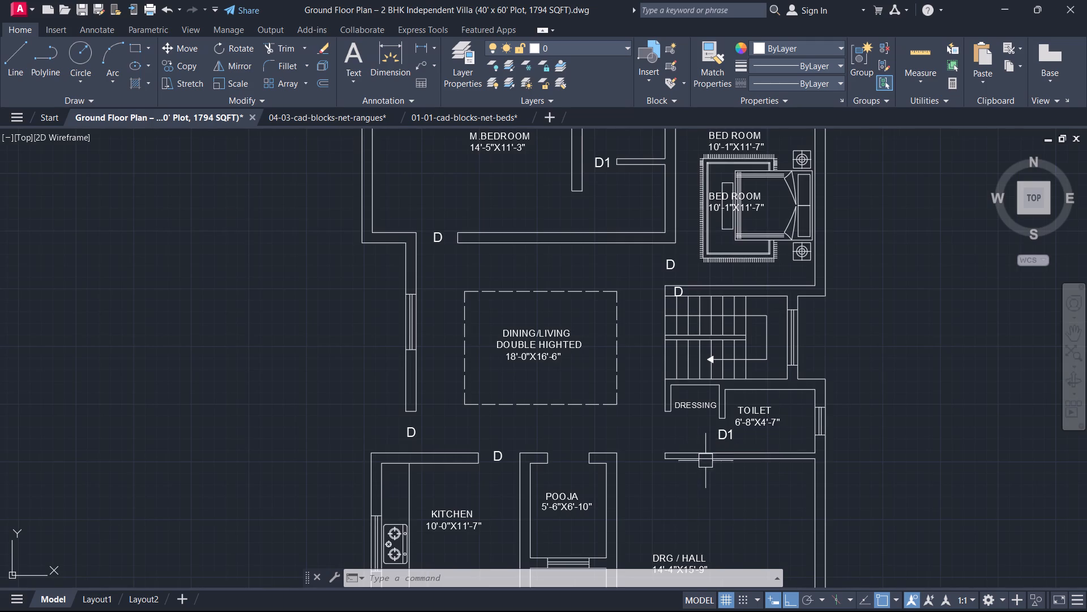
pyautogui.moveTo(704, 427); pyautogui.dragTo(684, 329, button='middle')
pyautogui.scroll(1, 700, 360)
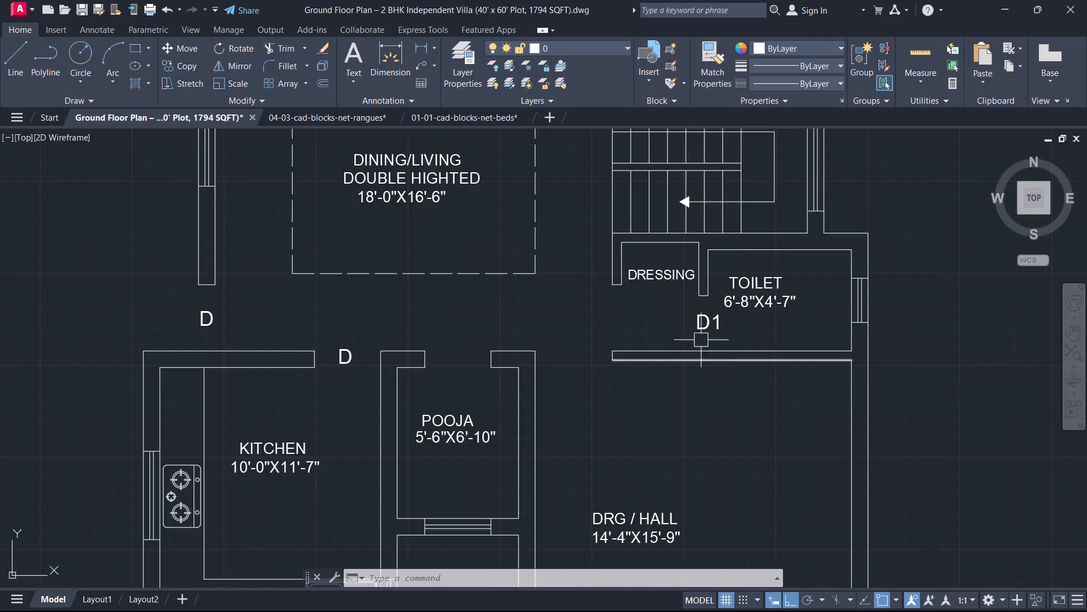
pyautogui.scroll(1, 705, 325)
pyautogui.click(706, 318)
pyautogui.press('Delete')
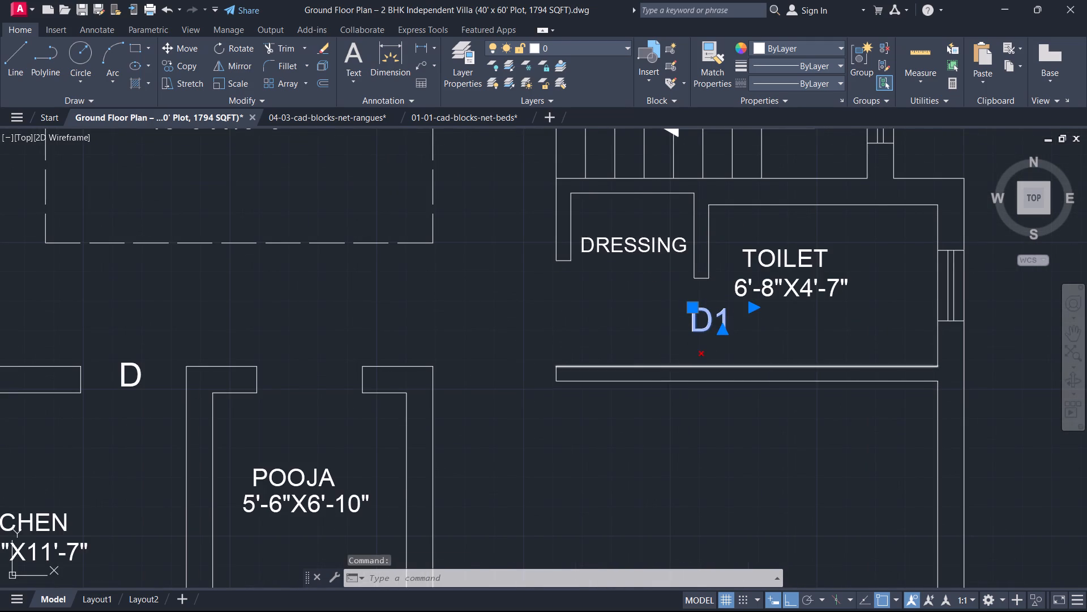
# Delete eight door labels together: MD, the D1 of the 6'-0"X5'-11" toilet, and every D except the one at M.BEDROOM's south opening.
pyautogui.scroll(-2, 691, 364)
pyautogui.click(479, 380)
pyautogui.click(457, 350)
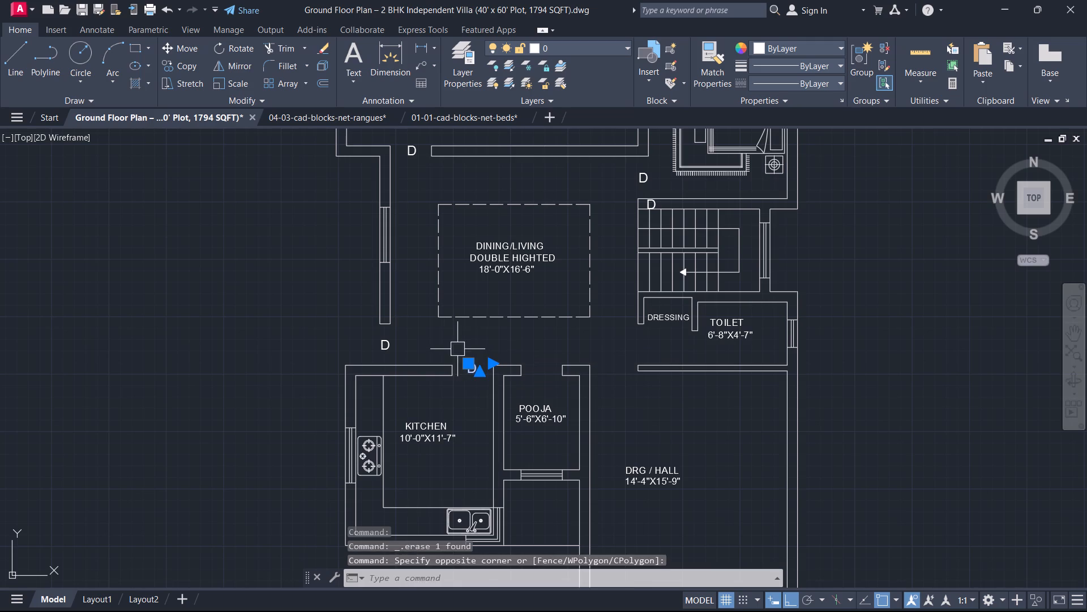
pyautogui.click(402, 342)
pyautogui.click(345, 347)
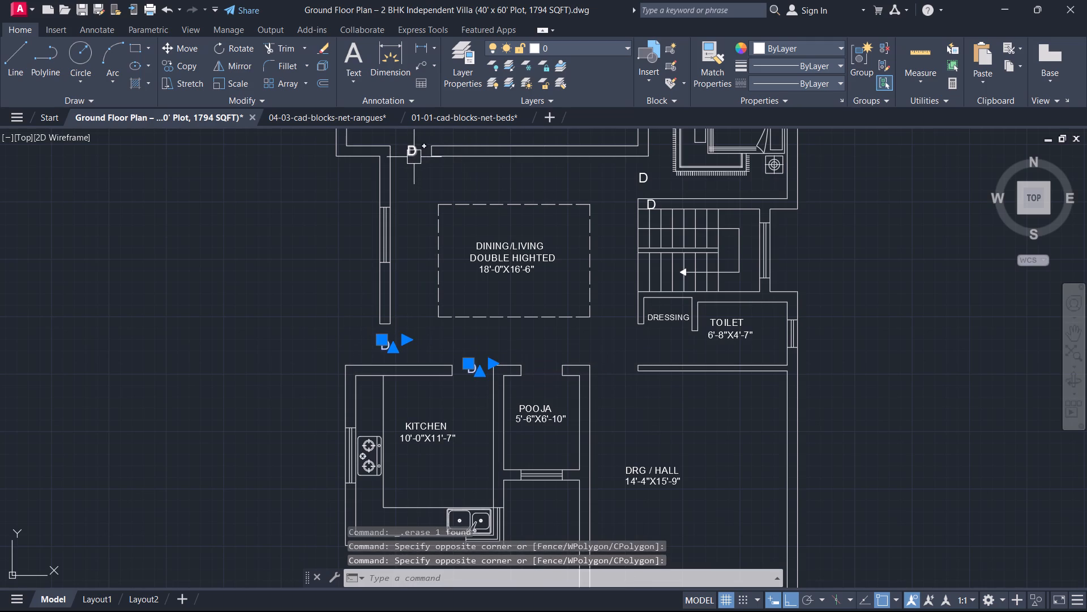
pyautogui.click(653, 177)
pyautogui.scroll(2, 652, 213)
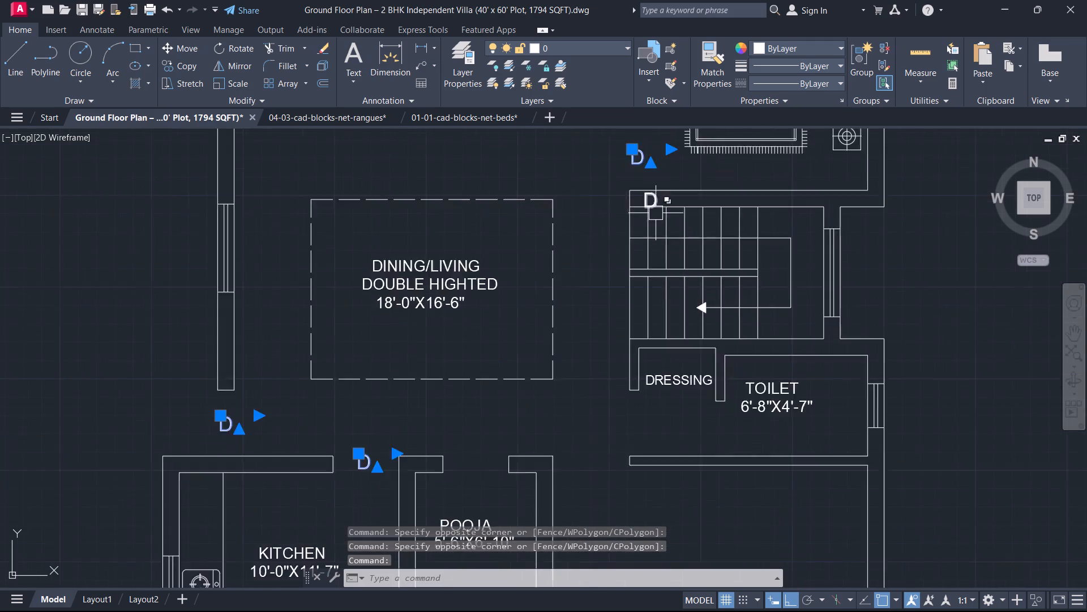
pyautogui.scroll(1, 656, 213)
pyautogui.click(636, 177)
pyautogui.scroll(-4, 626, 210)
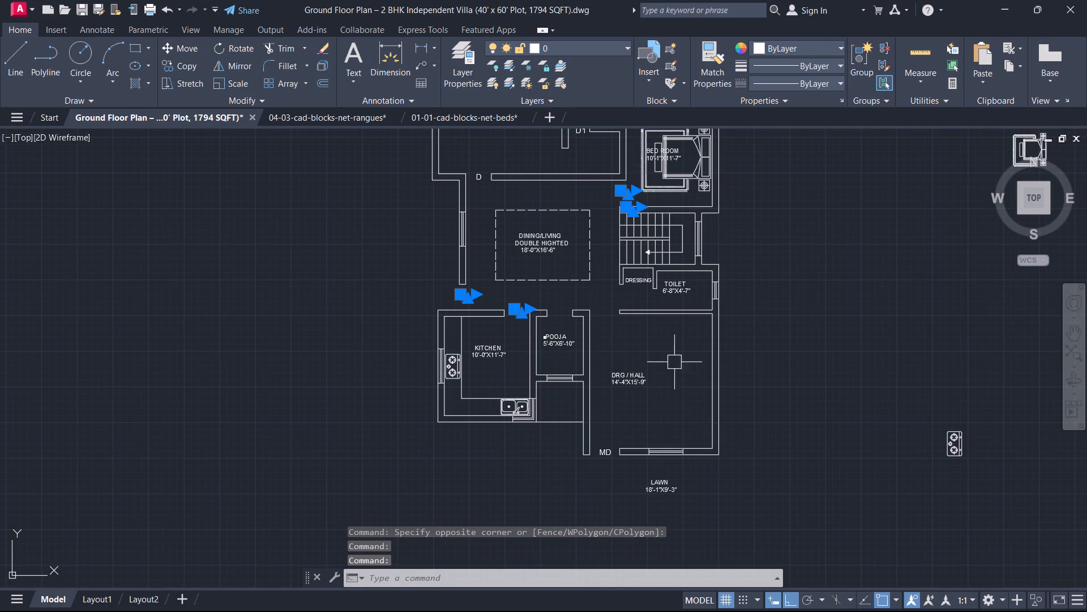
pyautogui.scroll(1, 622, 440)
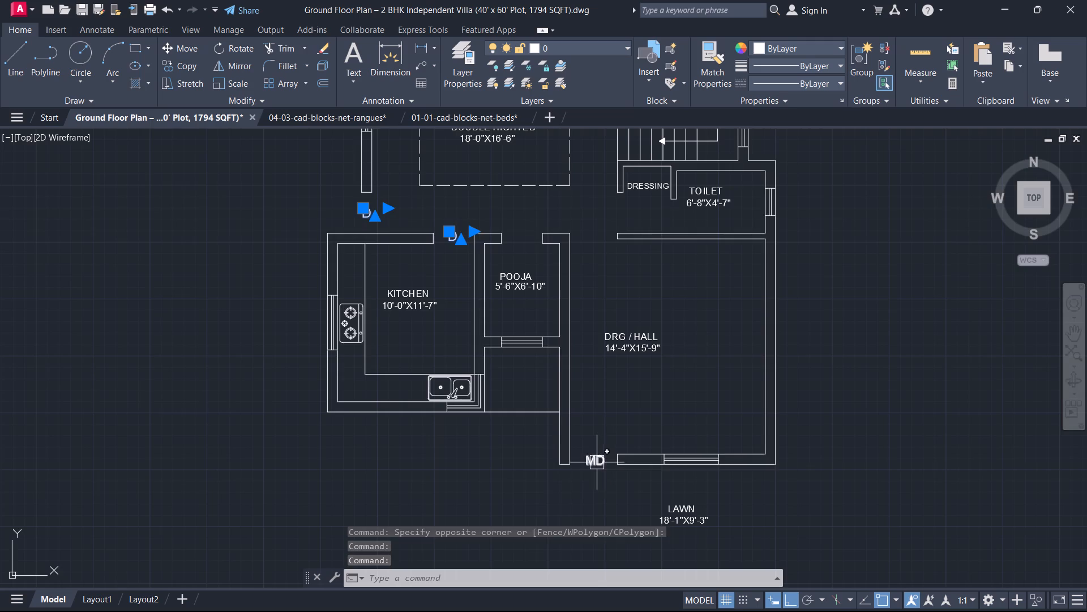
pyautogui.click(597, 462)
pyautogui.scroll(-1, 598, 316)
pyautogui.moveTo(600, 335); pyautogui.dragTo(590, 516, button='middle')
pyautogui.scroll(2, 616, 202)
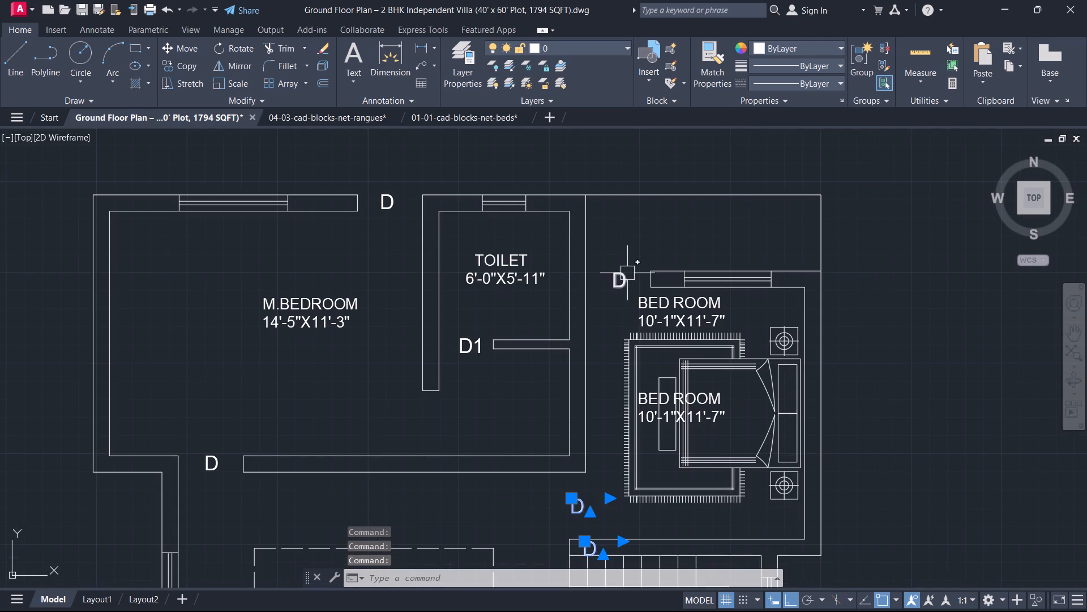
pyautogui.moveTo(627, 273); pyautogui.dragTo(622, 277)
pyautogui.click(479, 346)
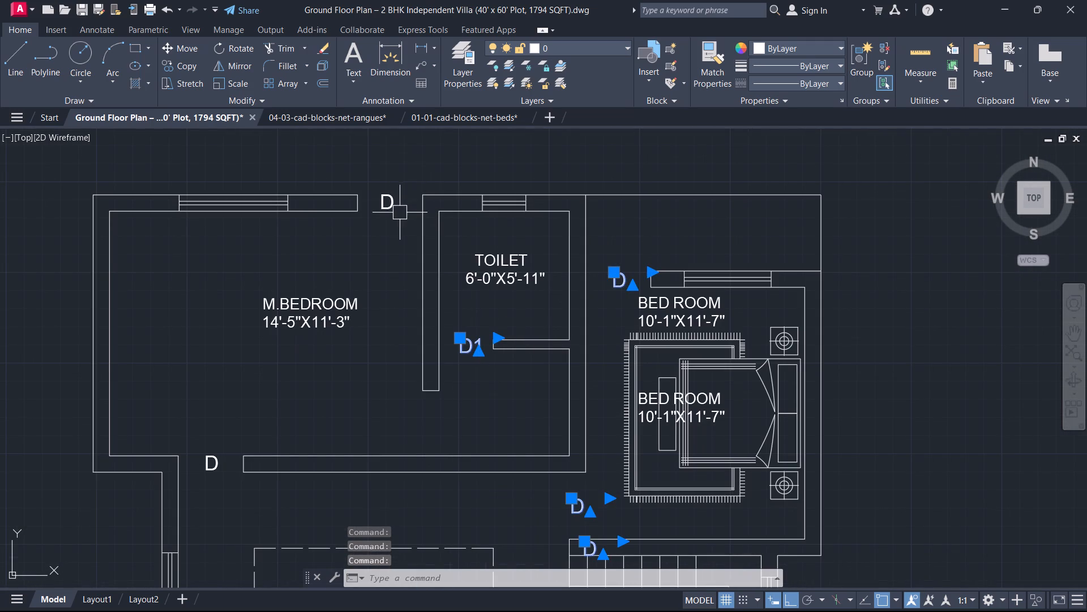
pyautogui.click(390, 204)
pyautogui.press('Delete')
# Set the text height of the D label at M.BEDROOM's south opening to 6".
pyautogui.scroll(-2, 444, 274)
pyautogui.moveTo(465, 325); pyautogui.dragTo(533, 285, button='middle')
pyautogui.scroll(2, 468, 330)
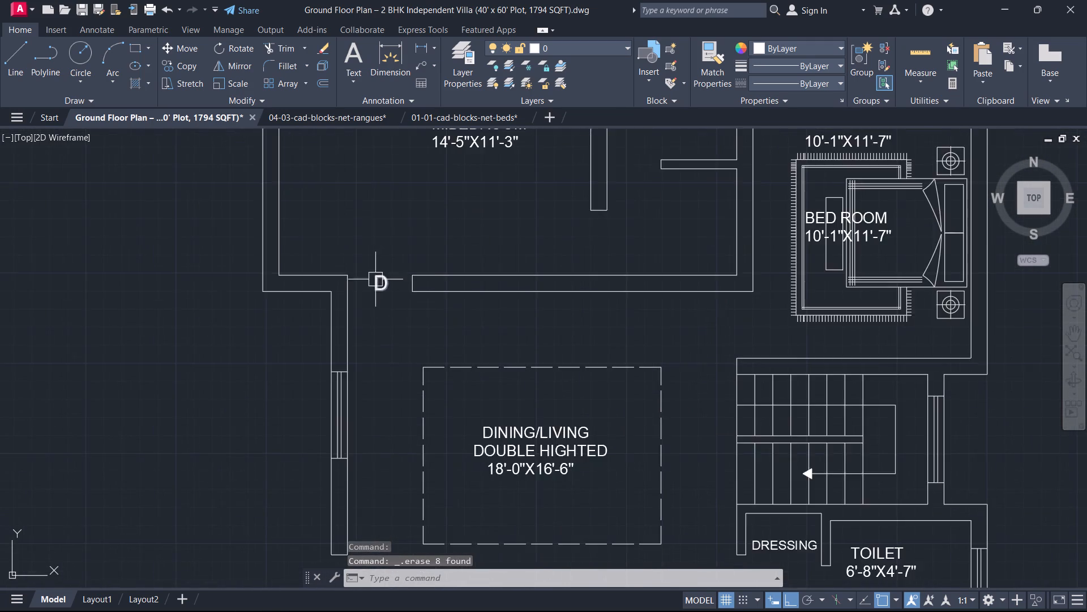
pyautogui.scroll(1, 375, 279)
pyautogui.doubleClick(386, 279)
pyautogui.click(402, 284)
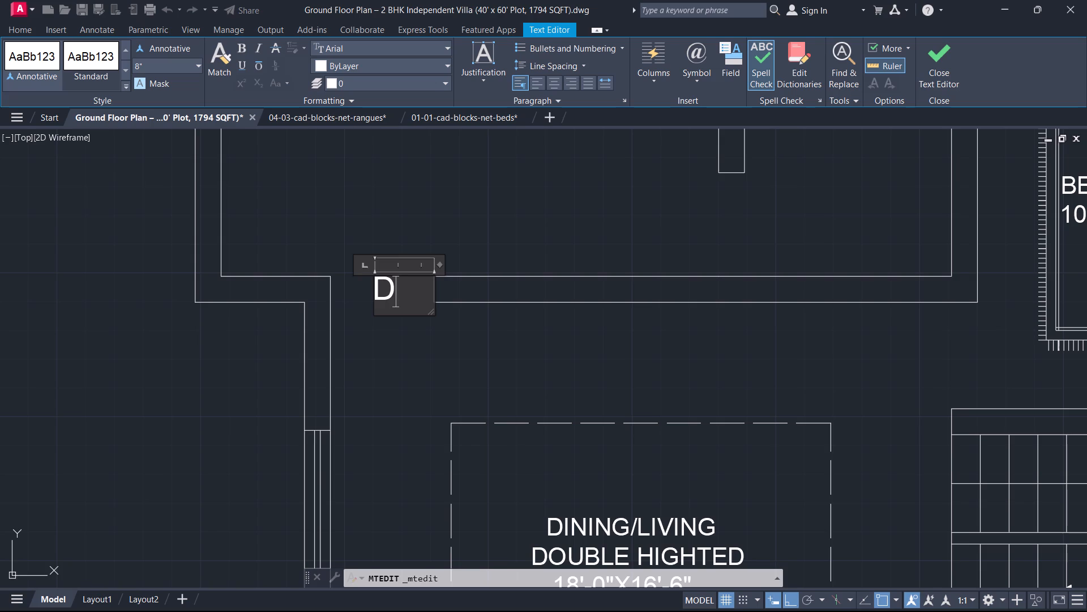
pyautogui.press('a')
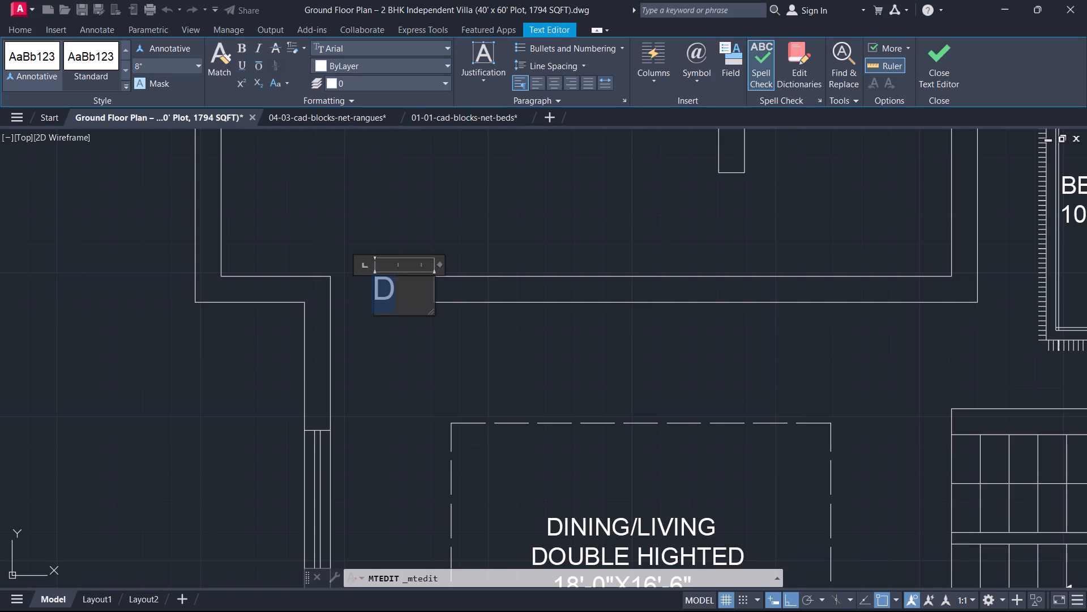
pyautogui.click(174, 67)
pyautogui.press('6')
pyautogui.press('Return')
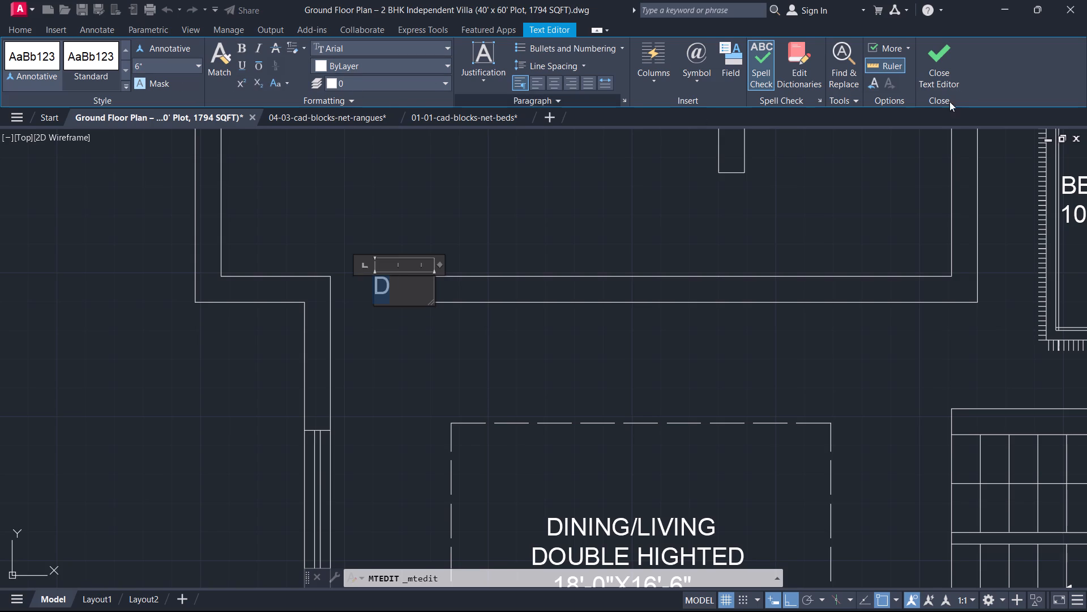
pyautogui.click(915, 35)
pyautogui.click(940, 59)
# Copy the D label from M.BEDROOM's south opening to the BED ROOM entrance just north of the staircase, with ortho and object snap off.
pyautogui.scroll(-1, 444, 279)
pyautogui.moveTo(444, 279); pyautogui.dragTo(452, 292, button='middle')
pyautogui.scroll(-1, 457, 300)
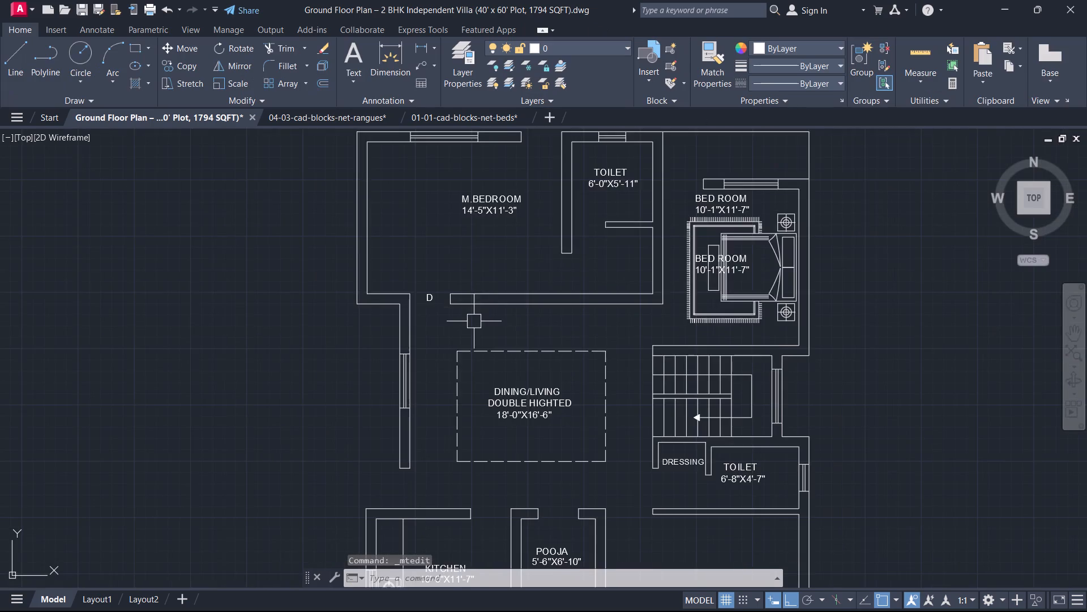
pyautogui.scroll(1, 469, 321)
pyautogui.moveTo(420, 311); pyautogui.dragTo(413, 306)
pyautogui.click(387, 265)
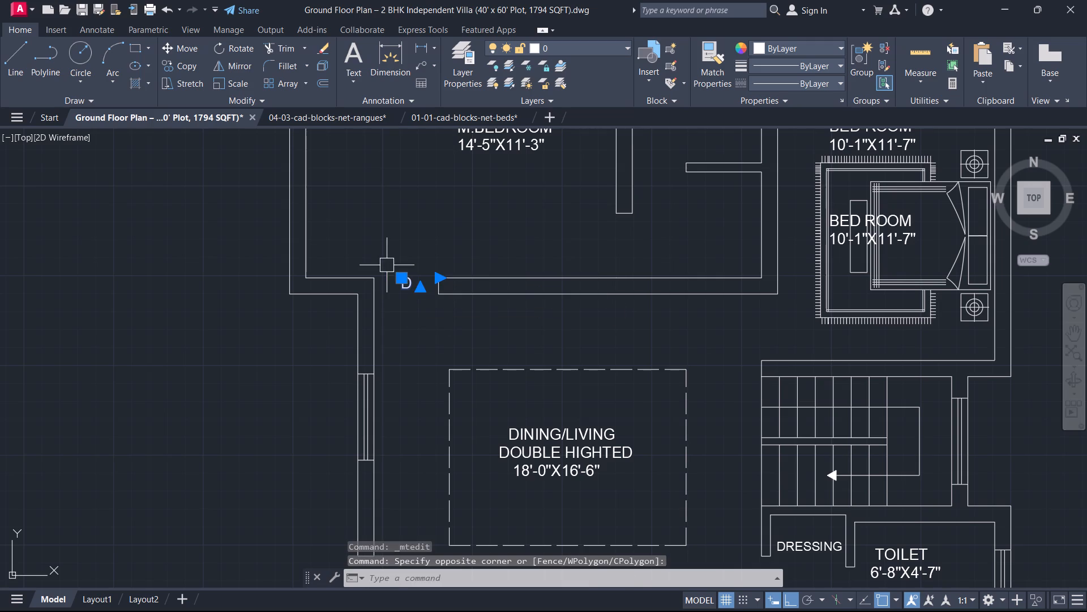
pyautogui.press('c')
pyautogui.write('O')
pyautogui.press('space')
pyautogui.scroll(1, 392, 256)
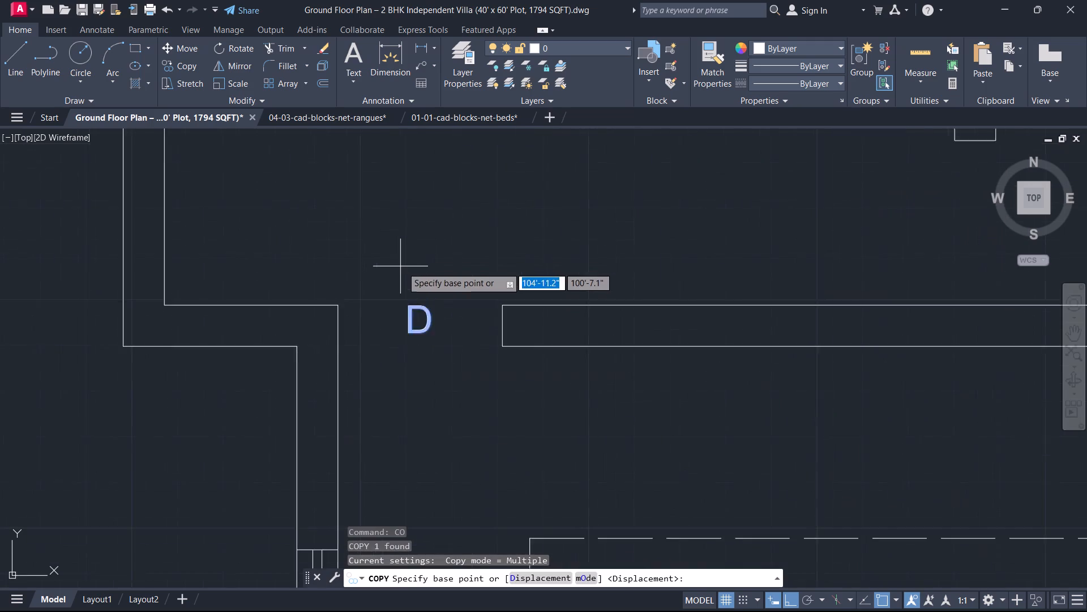
pyautogui.scroll(2, 402, 267)
pyautogui.click(413, 332)
pyautogui.scroll(-4, 460, 325)
pyautogui.moveTo(558, 347); pyautogui.dragTo(438, 357, button='middle')
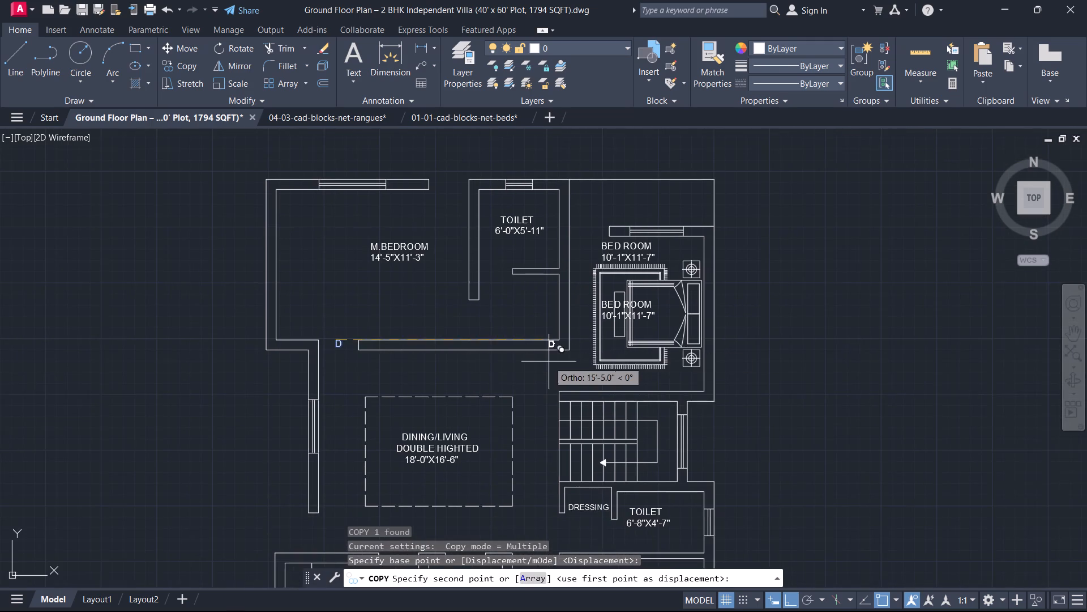
pyautogui.scroll(2, 560, 362)
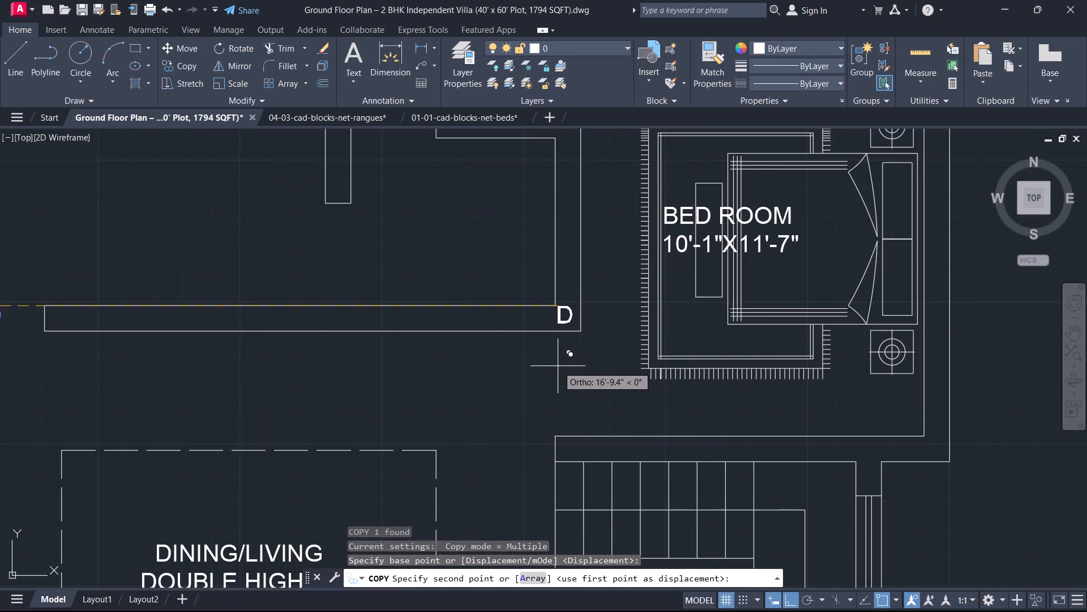
pyautogui.press('F8')
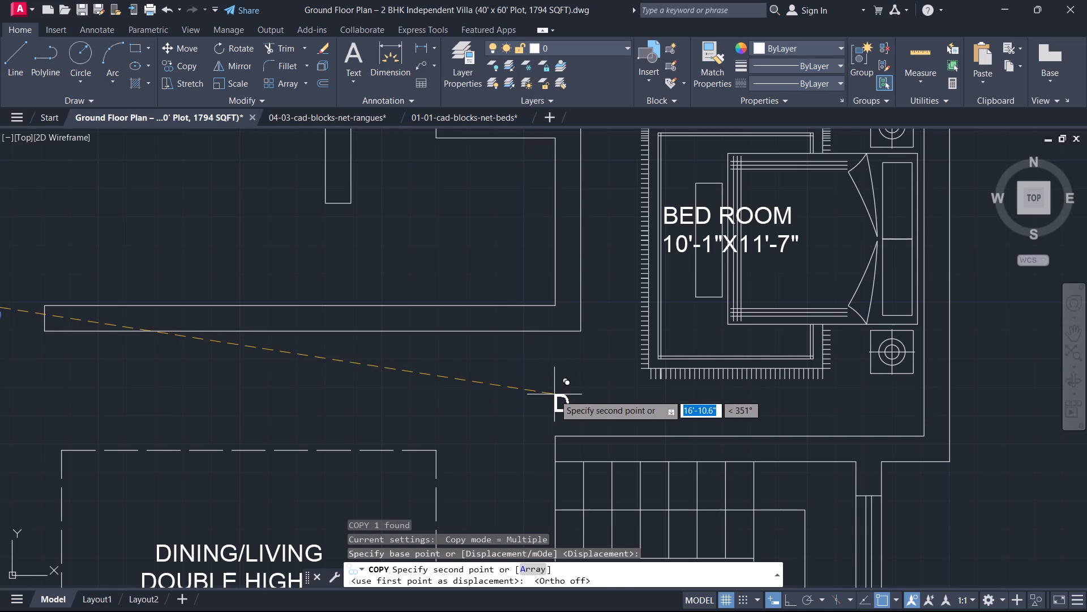
pyautogui.press('F3')
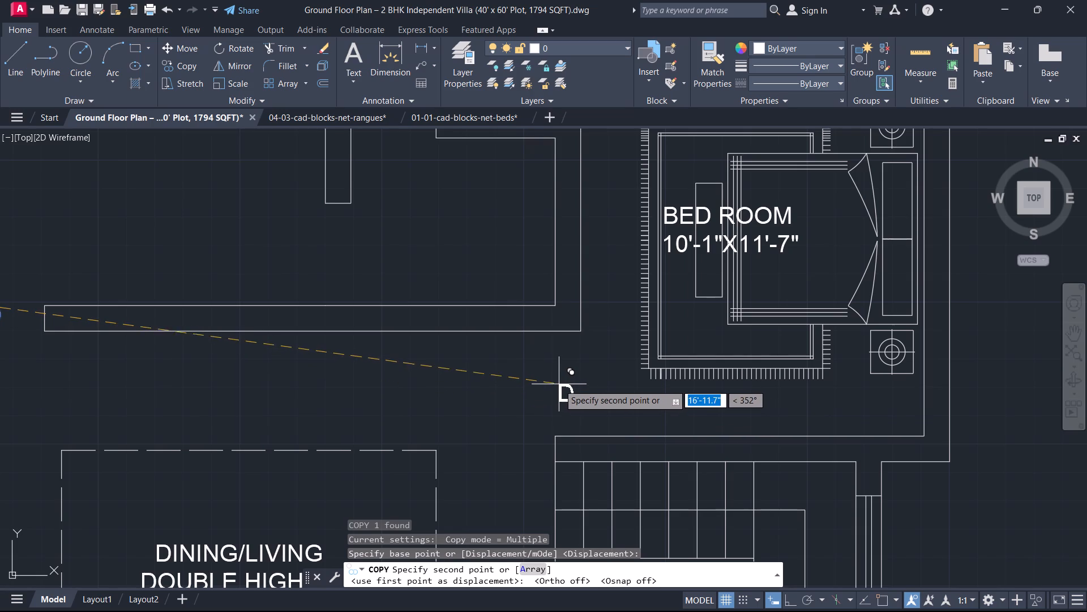
pyautogui.click(557, 377)
# Place further D copies at the BED ROOM's north opening, the 6'-0"X5'-11" toilet's door opening and M.BEDROOM's north opening.
pyautogui.scroll(-3, 547, 397)
pyautogui.moveTo(547, 397); pyautogui.dragTo(554, 449, button='middle')
pyautogui.scroll(4, 573, 362)
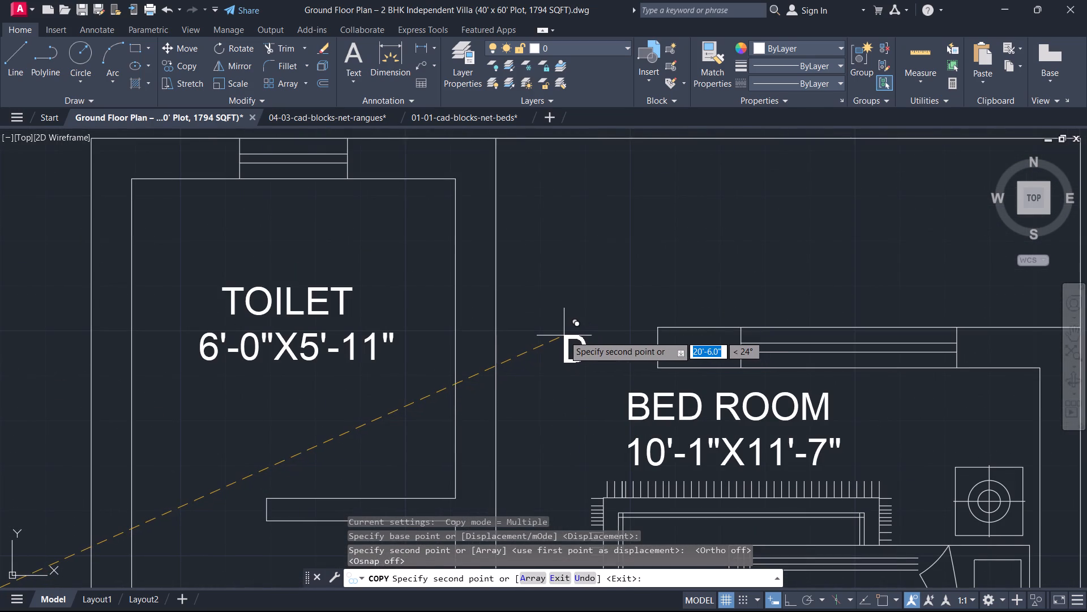
pyautogui.click(564, 335)
pyautogui.scroll(-2, 567, 376)
pyautogui.moveTo(565, 397); pyautogui.dragTo(645, 239, button='middle')
pyautogui.scroll(1, 520, 286)
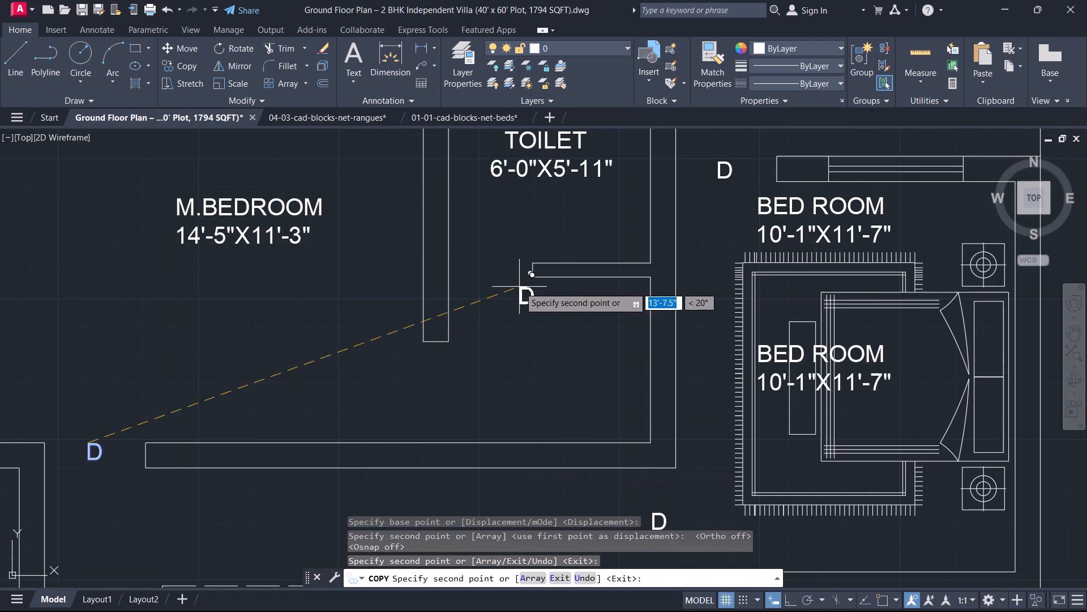
pyautogui.click(488, 261)
pyautogui.scroll(-1, 466, 345)
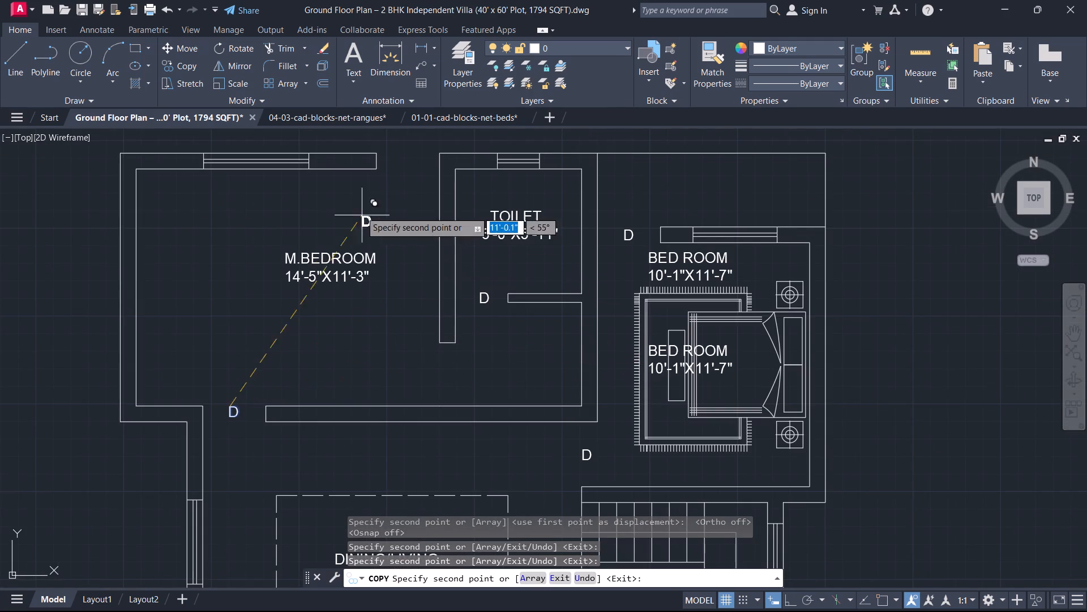
pyautogui.moveTo(384, 199); pyautogui.dragTo(397, 362, button='middle')
pyautogui.scroll(1, 397, 362)
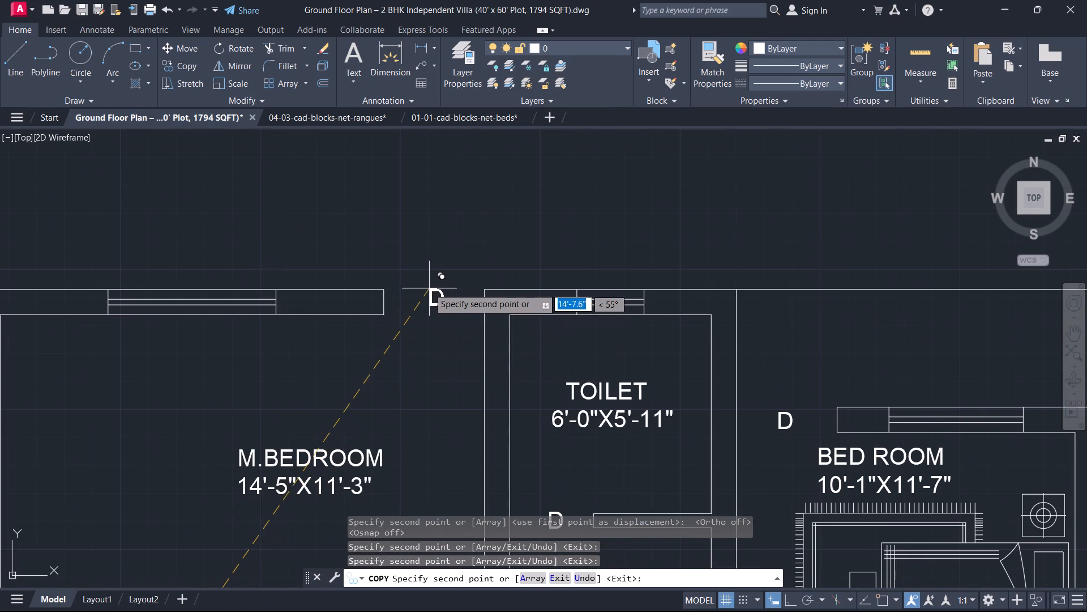
pyautogui.click(425, 285)
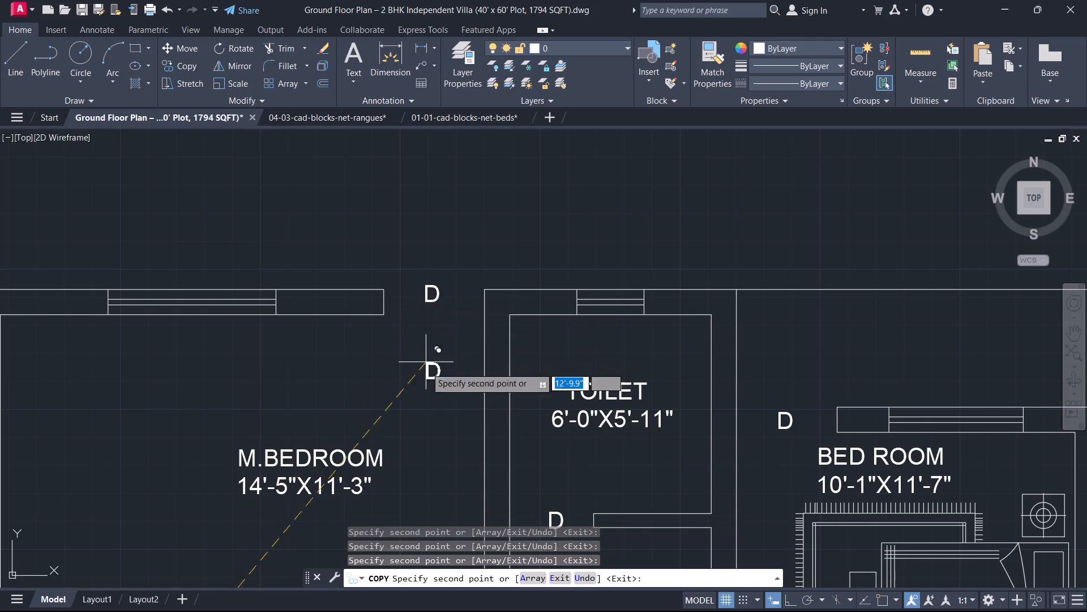
# Place D copies at the door opening below the 6'-8"X4'-7" toilet's partition and at DRG / HALL's north opening.
pyautogui.moveTo(442, 416); pyautogui.dragTo(464, 178, button='middle')
pyautogui.moveTo(555, 350); pyautogui.dragTo(512, 65, button='middle')
pyautogui.scroll(1, 513, 206)
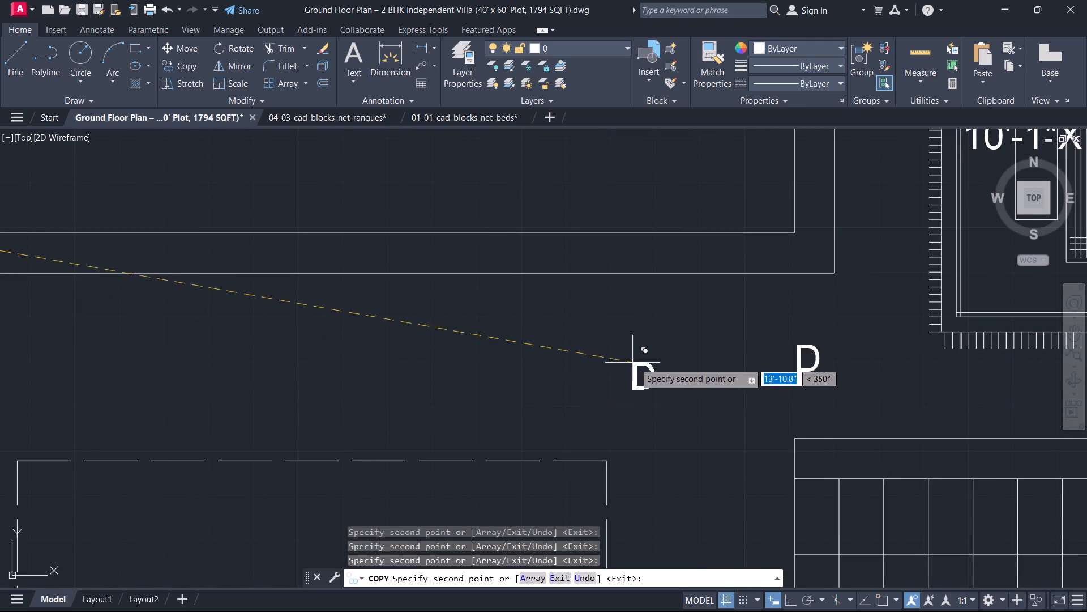
pyautogui.scroll(-2, 649, 359)
pyautogui.scroll(-1, 734, 522)
pyautogui.moveTo(725, 453); pyautogui.dragTo(725, 281, button='middle')
pyautogui.scroll(3, 716, 392)
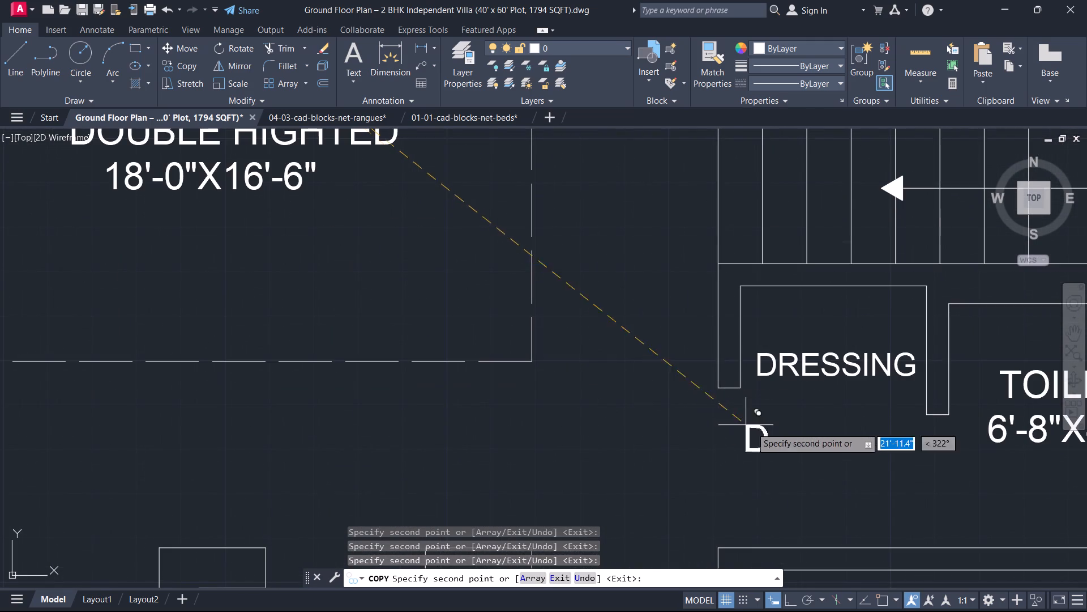
pyautogui.click(930, 472)
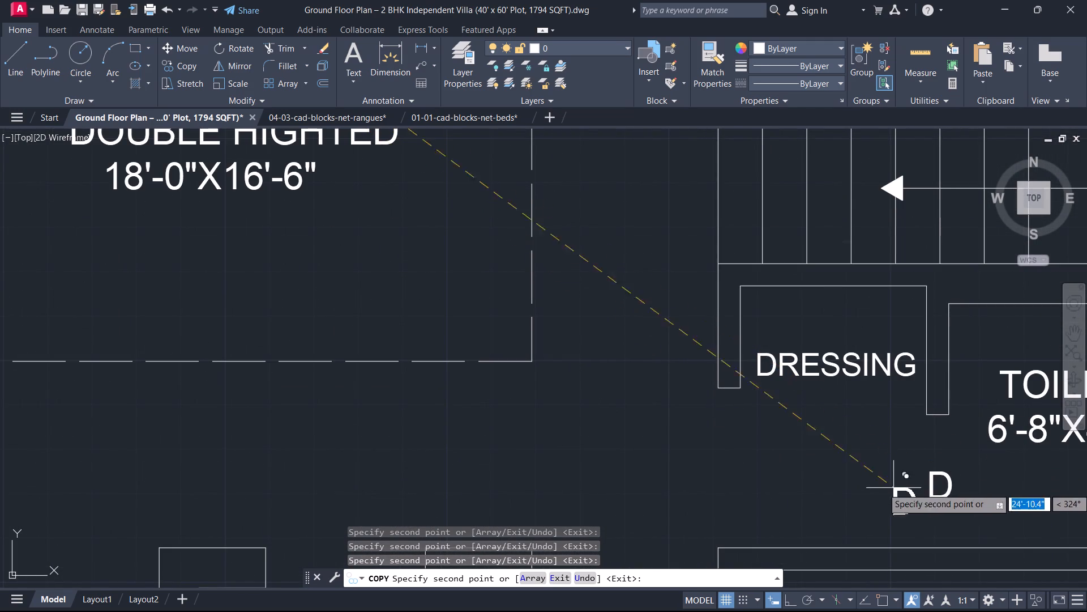
pyautogui.scroll(-3, 802, 501)
pyautogui.moveTo(769, 498); pyautogui.dragTo(909, 362, button='middle')
pyautogui.scroll(2, 878, 402)
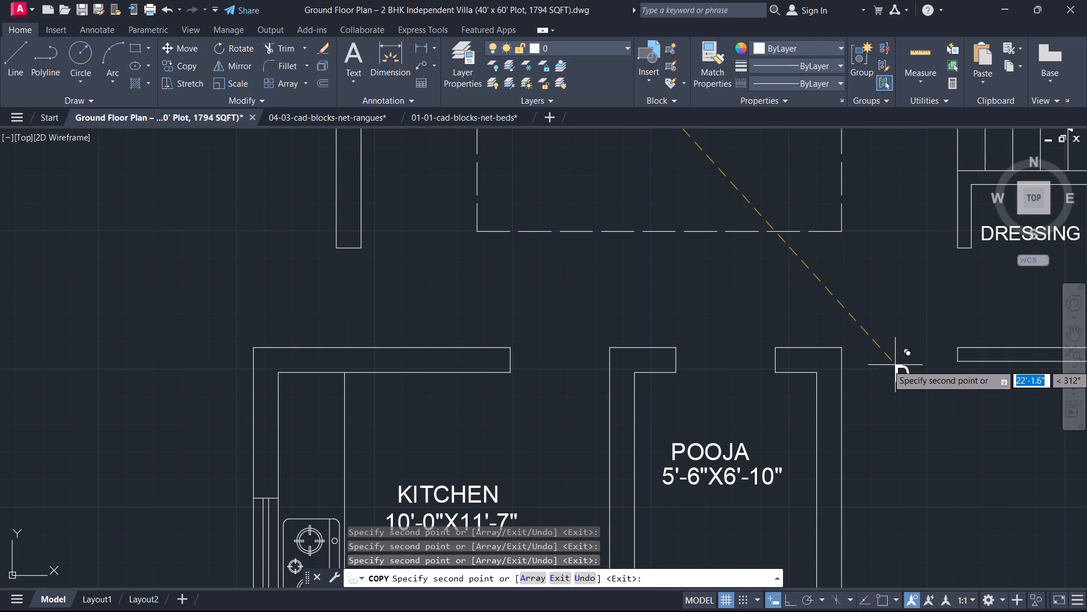
pyautogui.click(891, 350)
# Place D copies at DRG / HALL's south opening, KITCHEN's north opening and the west opening below DINING/LIVING, and end the copying.
pyautogui.scroll(-2, 874, 393)
pyautogui.moveTo(855, 390); pyautogui.dragTo(789, 259, button='middle')
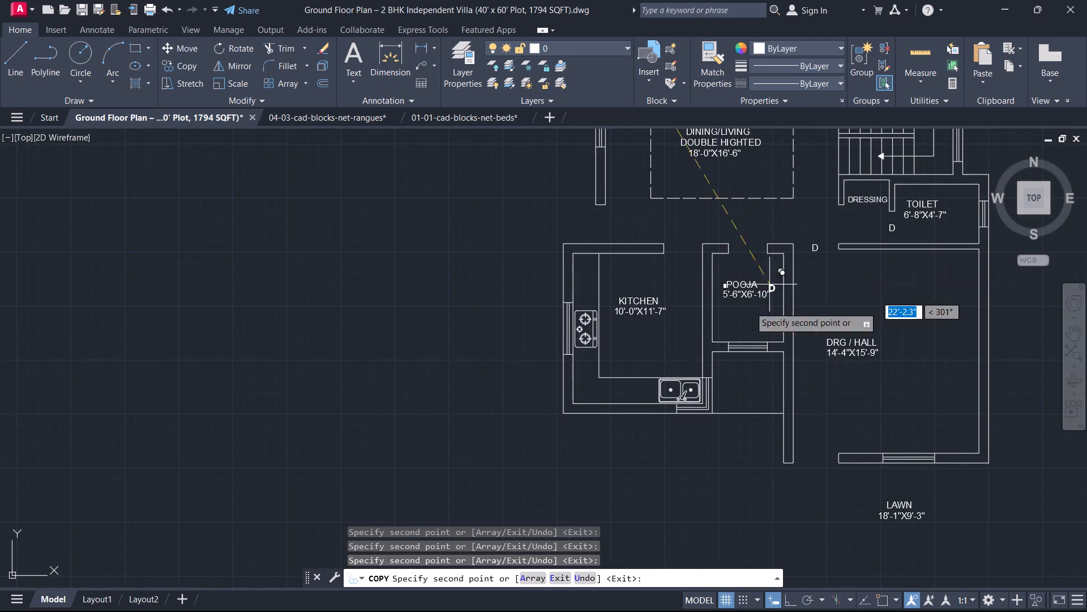
pyautogui.scroll(3, 812, 427)
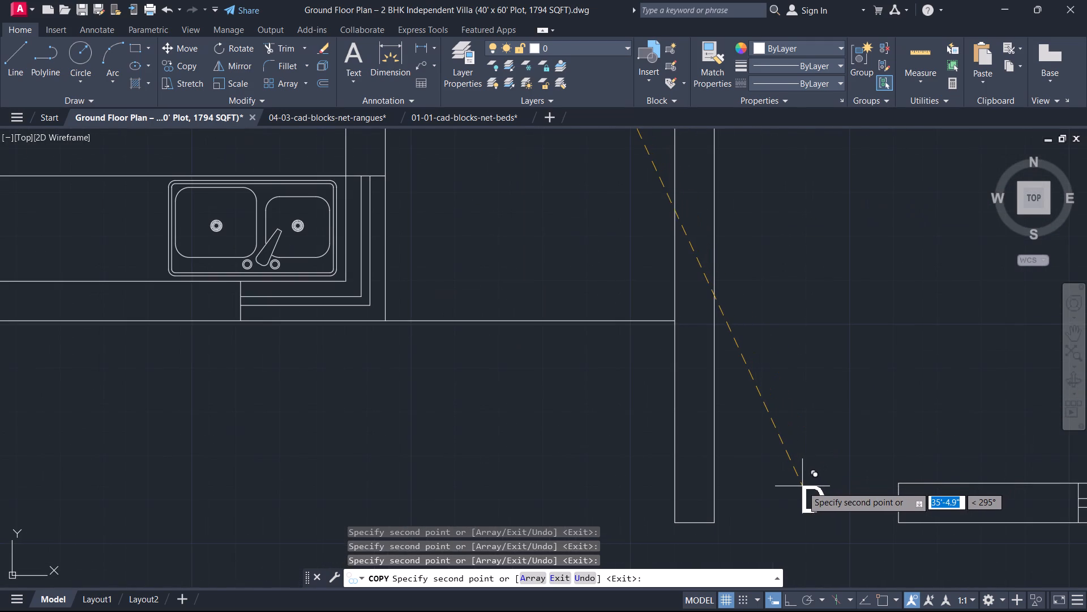
pyautogui.click(810, 489)
pyautogui.scroll(-5, 676, 320)
pyautogui.moveTo(683, 322); pyautogui.dragTo(759, 421, button='middle')
pyautogui.scroll(2, 718, 389)
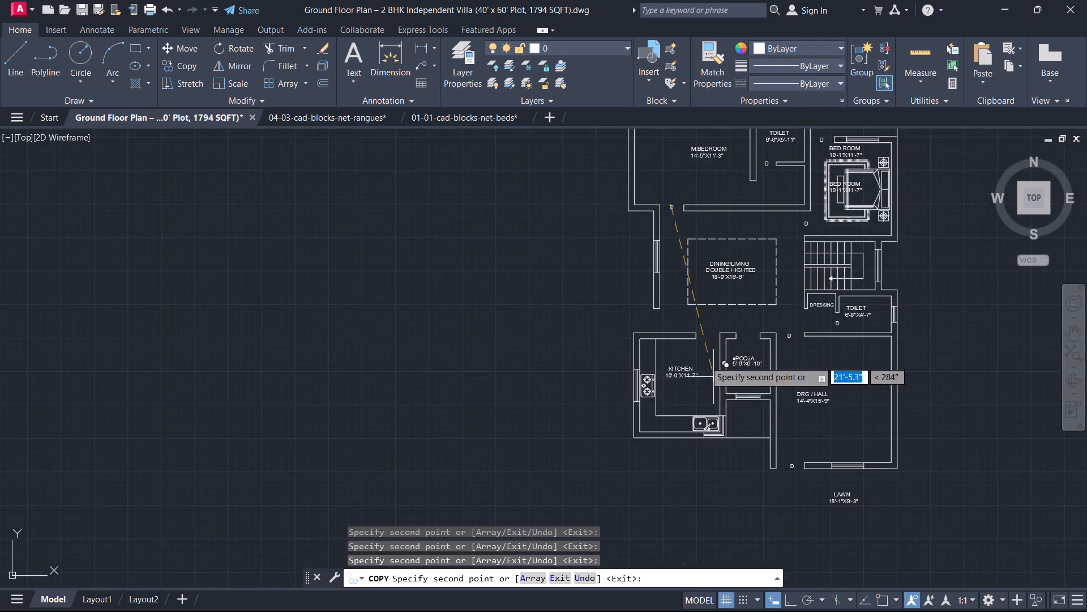
pyautogui.scroll(3, 704, 359)
pyautogui.click(714, 327)
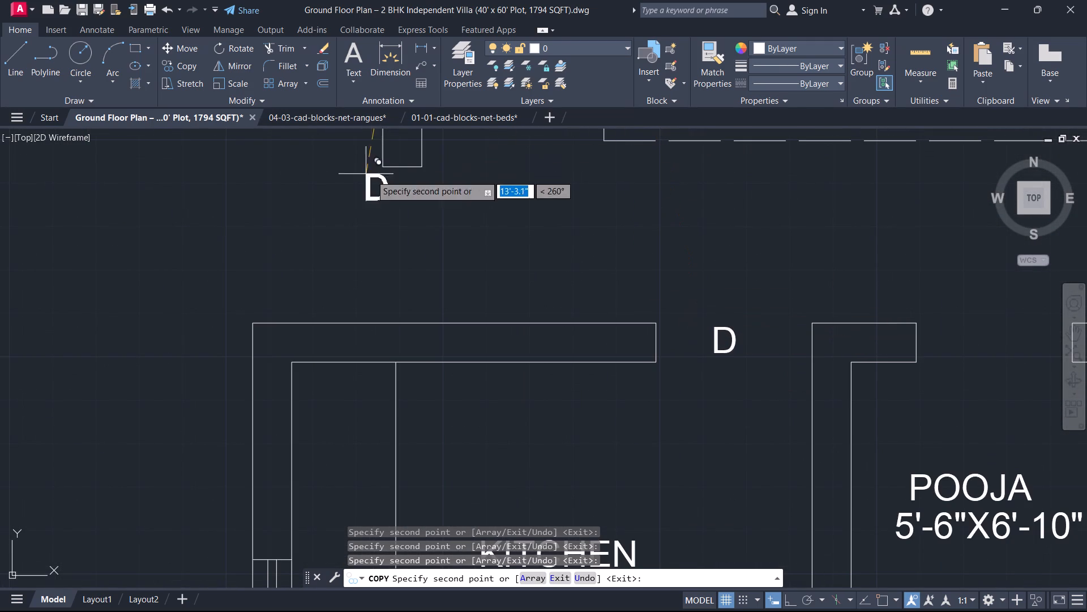
pyautogui.click(398, 229)
pyautogui.scroll(-4, 448, 271)
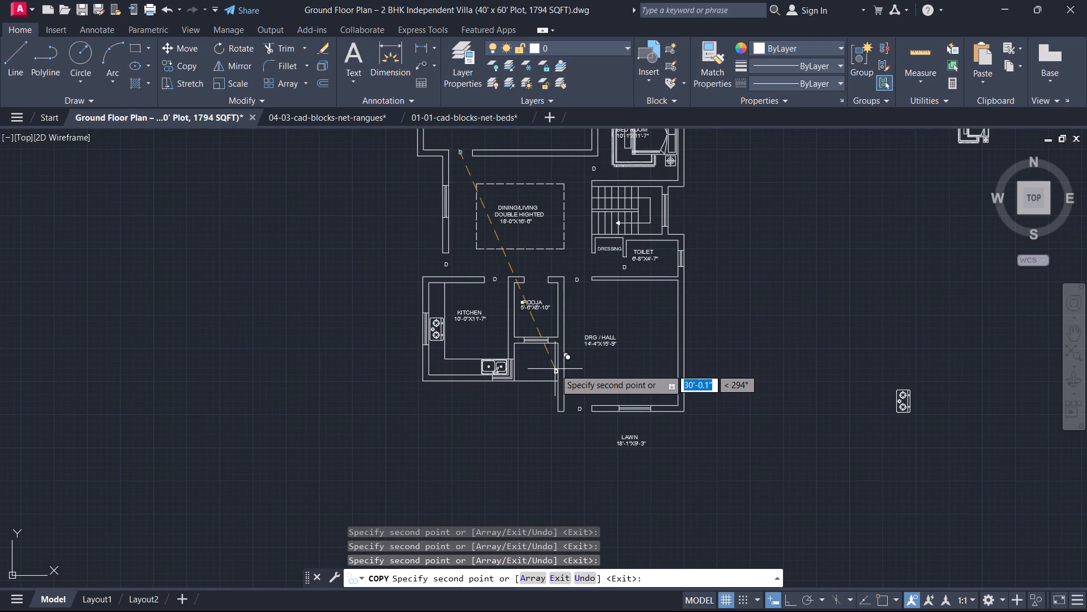
pyautogui.press('Escape')
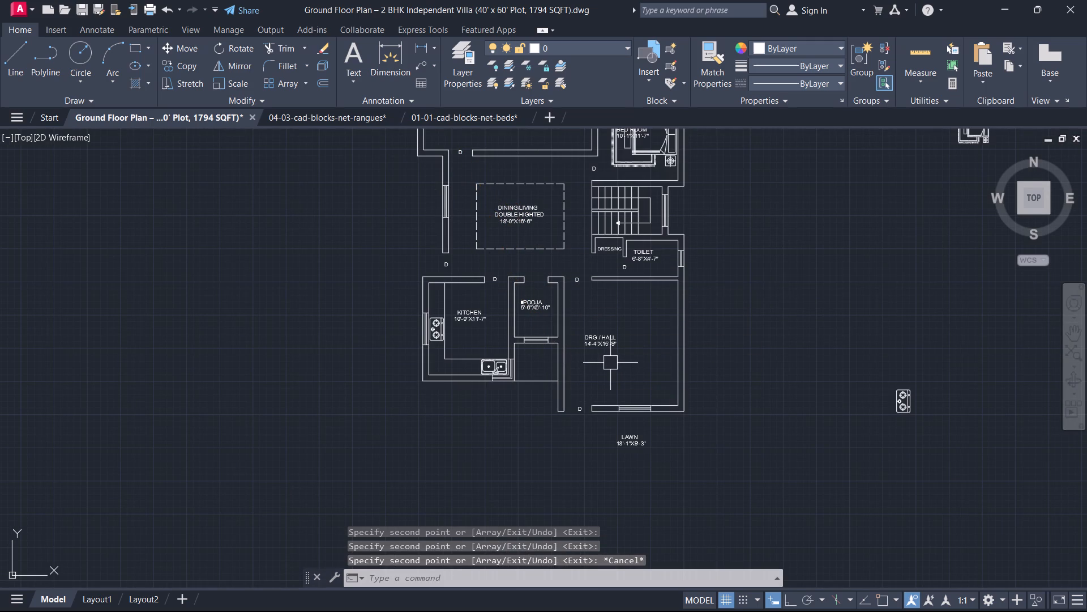
# Change the D label at DRG / HALL's south opening to MD.
pyautogui.scroll(4, 617, 415)
pyautogui.doubleClick(511, 384)
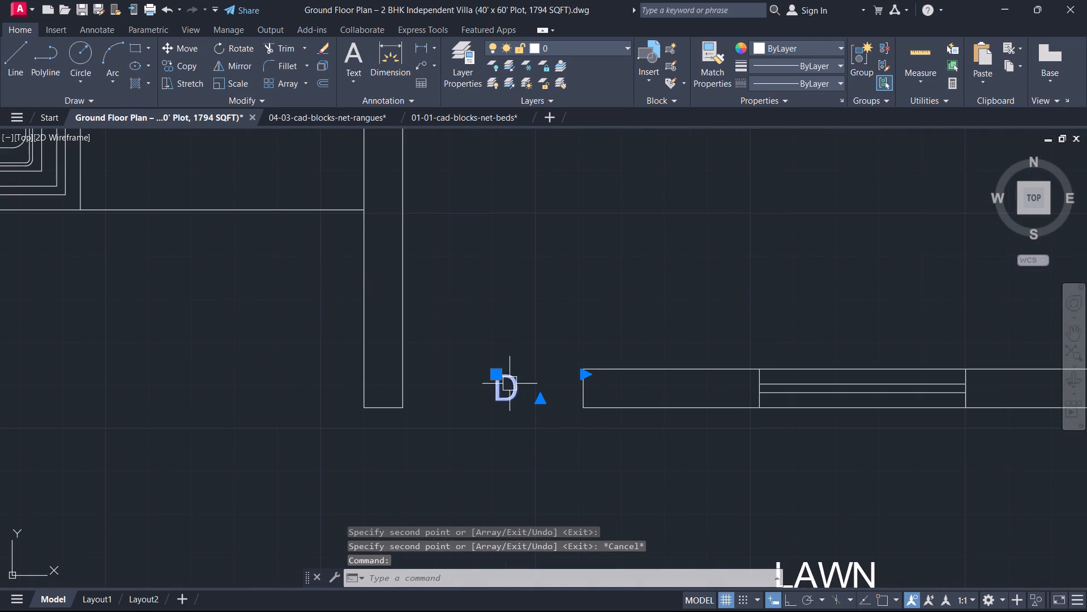
pyautogui.click(495, 392)
pyautogui.press('m')
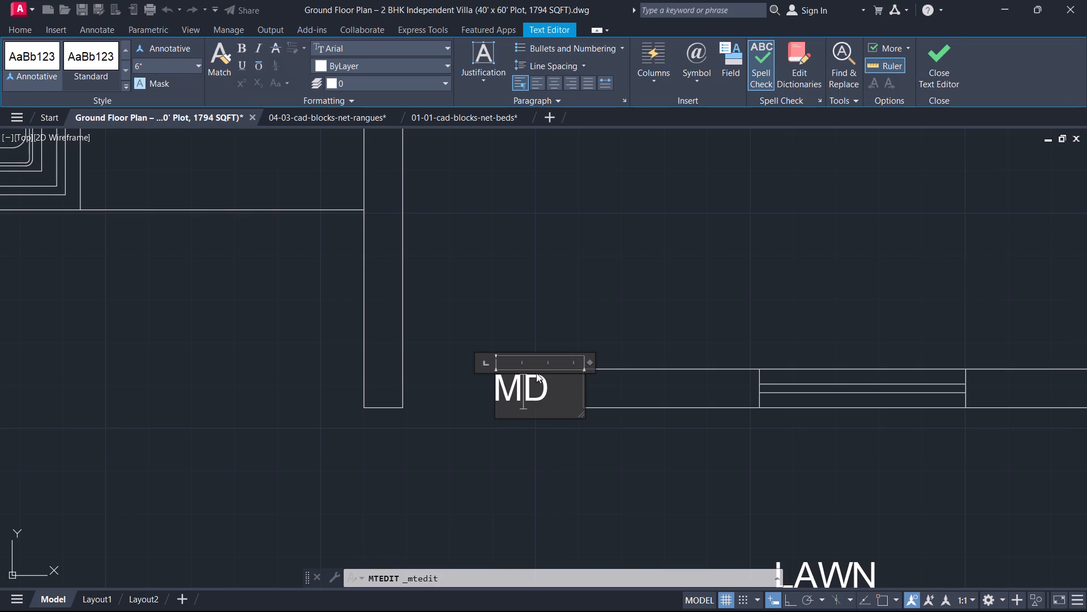
pyautogui.click(956, 62)
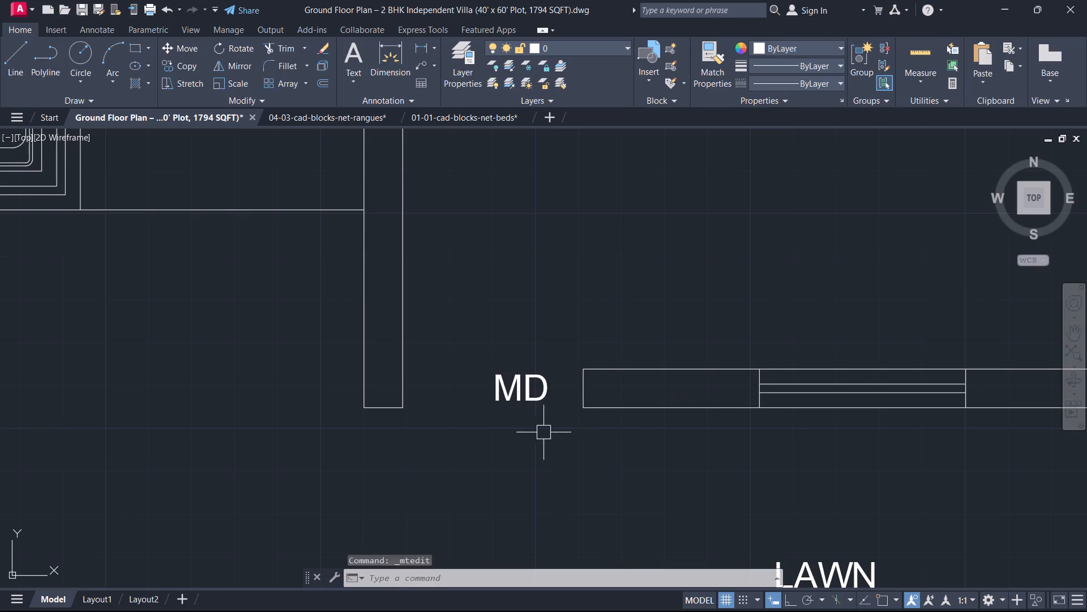
# Move the MD label slightly west so it sits centred in DRG / HALL's south opening.
pyautogui.moveTo(540, 426); pyautogui.dragTo(532, 406)
pyautogui.click(491, 355)
pyautogui.press('m')
pyautogui.press('space')
pyautogui.scroll(2, 525, 389)
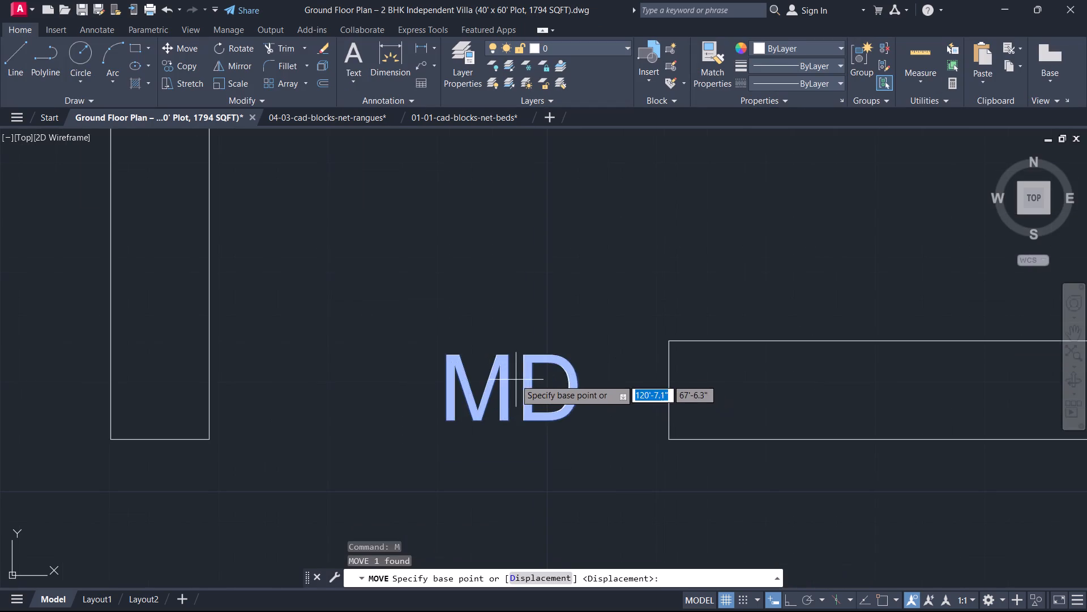
pyautogui.click(515, 379)
pyautogui.click(472, 377)
pyautogui.press('Escape')
# Examine the placement of the door labels across the whole floor plan.
pyautogui.scroll(-3, 515, 396)
pyautogui.moveTo(516, 394); pyautogui.dragTo(542, 418, button='middle')
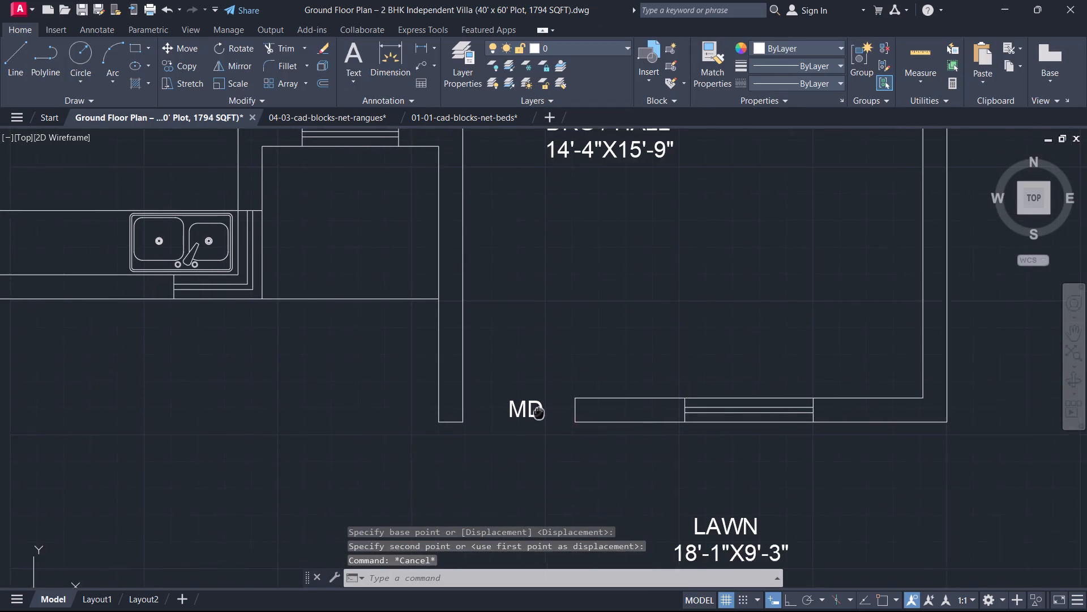
pyautogui.moveTo(542, 418); pyautogui.dragTo(543, 419, button='middle')
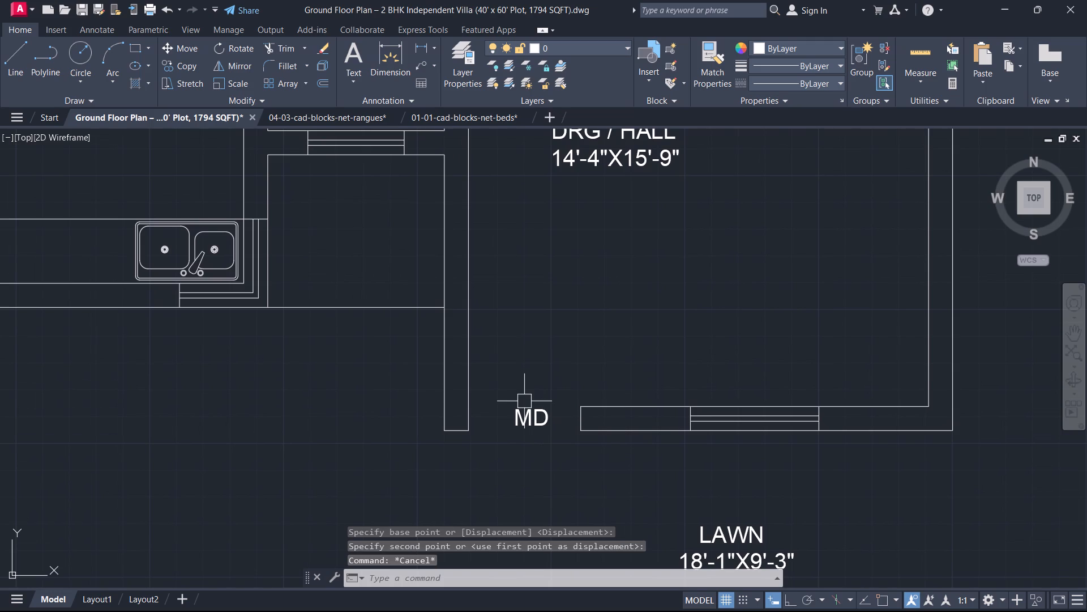
pyautogui.scroll(-4, 452, 466)
pyautogui.scroll(3, 447, 348)
pyautogui.scroll(-1, 400, 329)
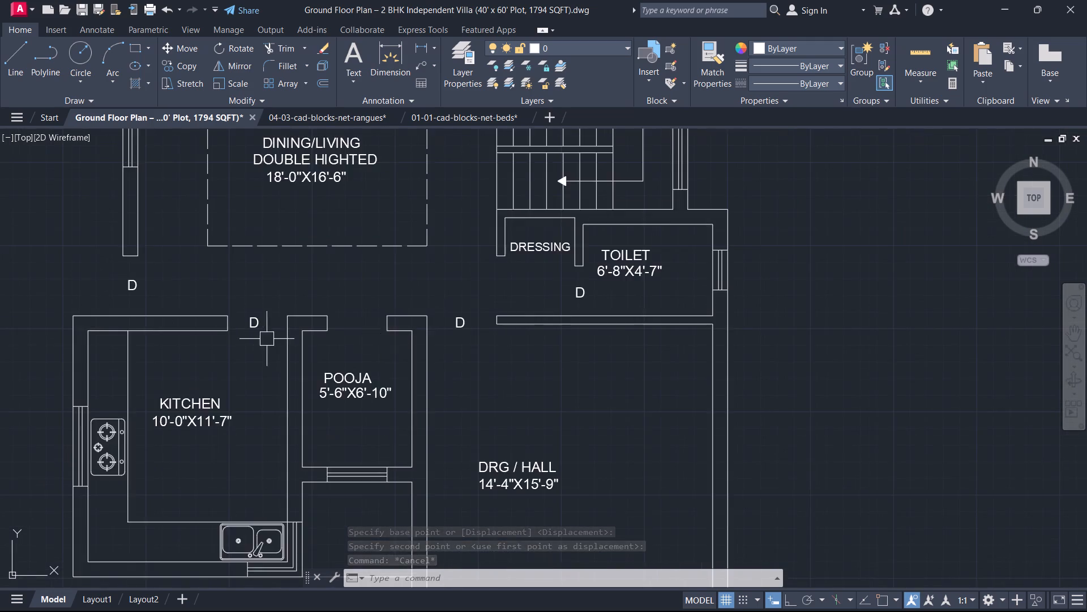
pyautogui.scroll(-2, 260, 339)
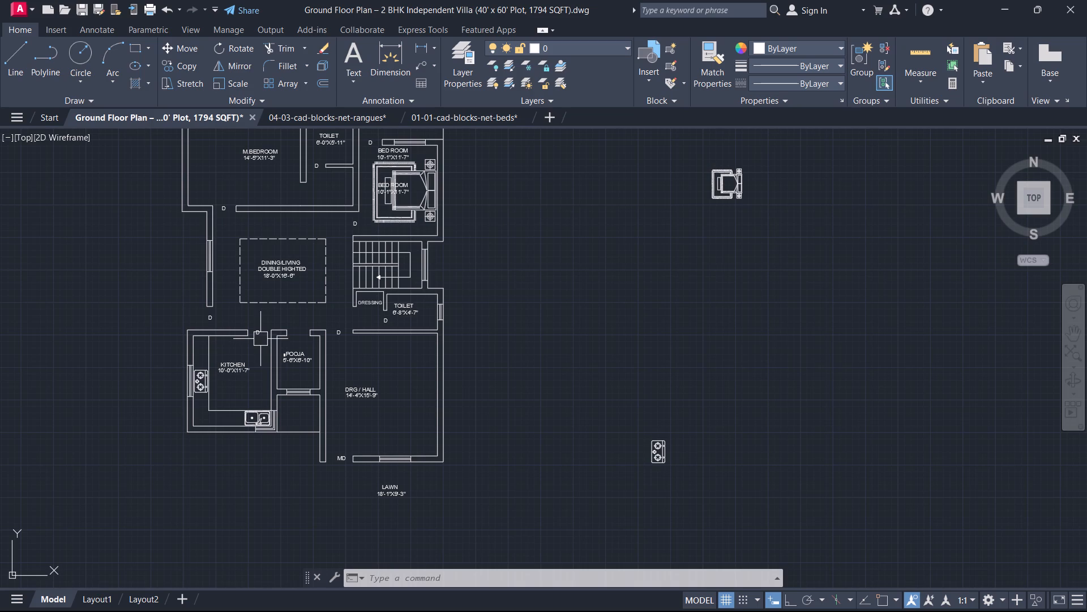
pyautogui.scroll(1, 260, 339)
pyautogui.scroll(-1, 341, 448)
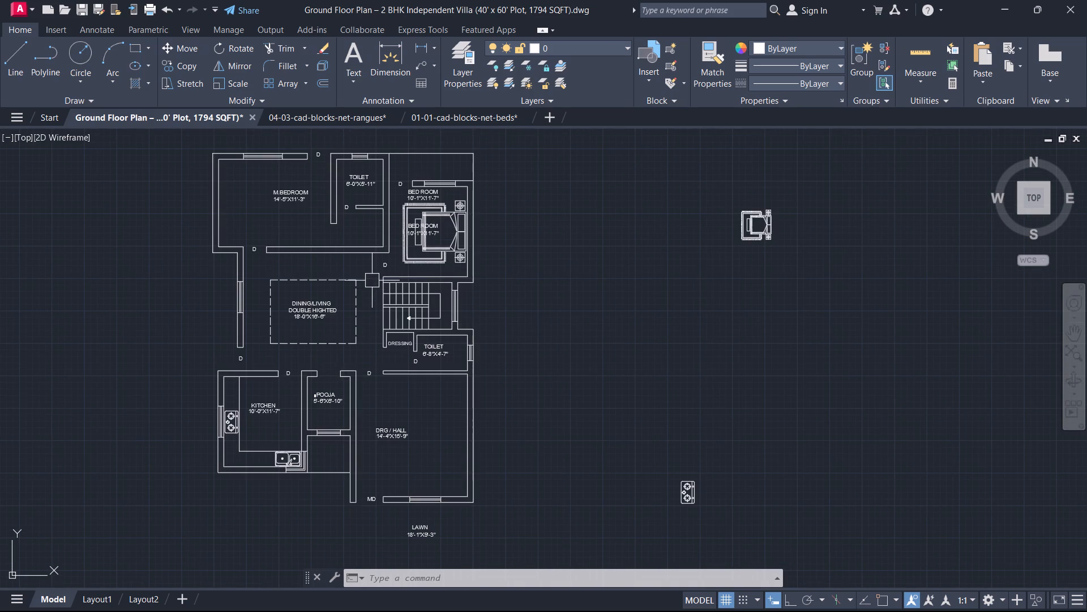
# Change the D label at the doorway of the 6'-0"X5'-11" TOILET to D1.
pyautogui.moveTo(376, 290); pyautogui.dragTo(396, 430, button='middle')
pyautogui.scroll(1, 396, 430)
pyautogui.scroll(2, 412, 334)
pyautogui.moveTo(436, 312); pyautogui.dragTo(426, 398, button='middle')
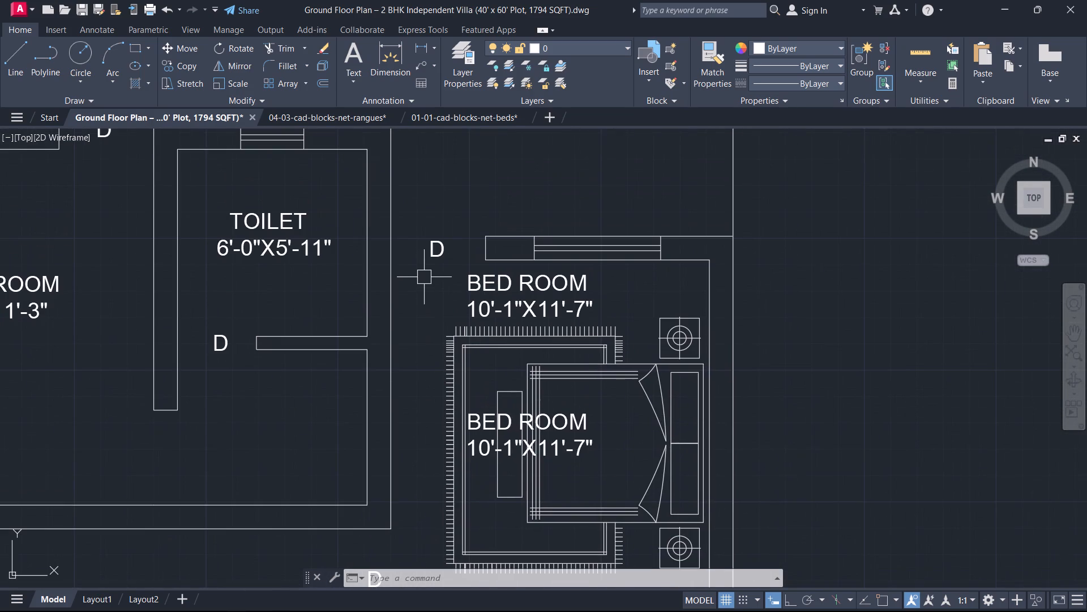
pyautogui.scroll(1, 425, 263)
pyautogui.doubleClick(87, 405)
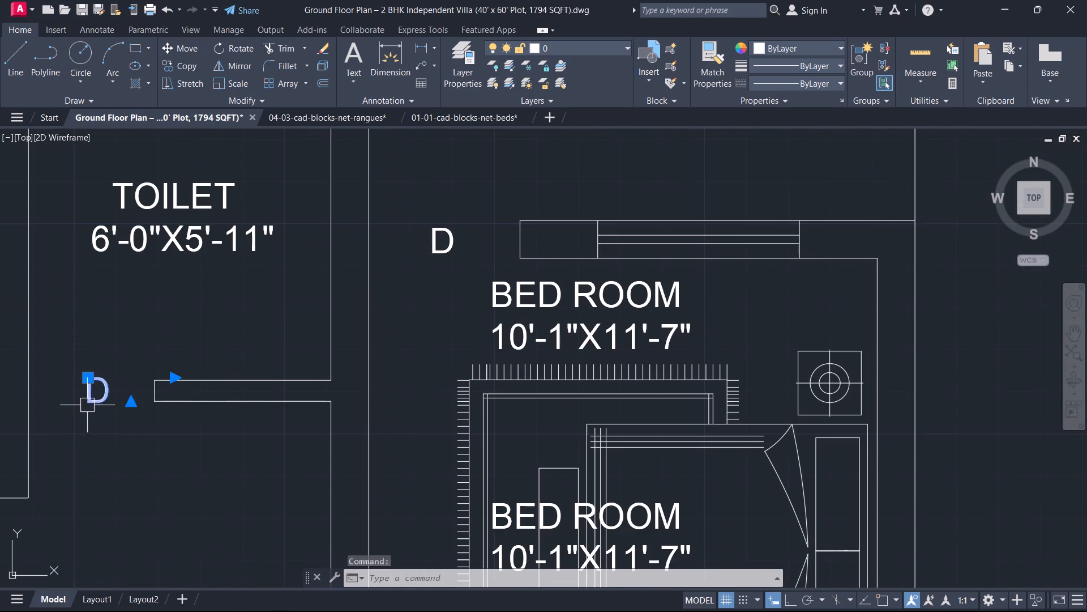
pyautogui.click(110, 403)
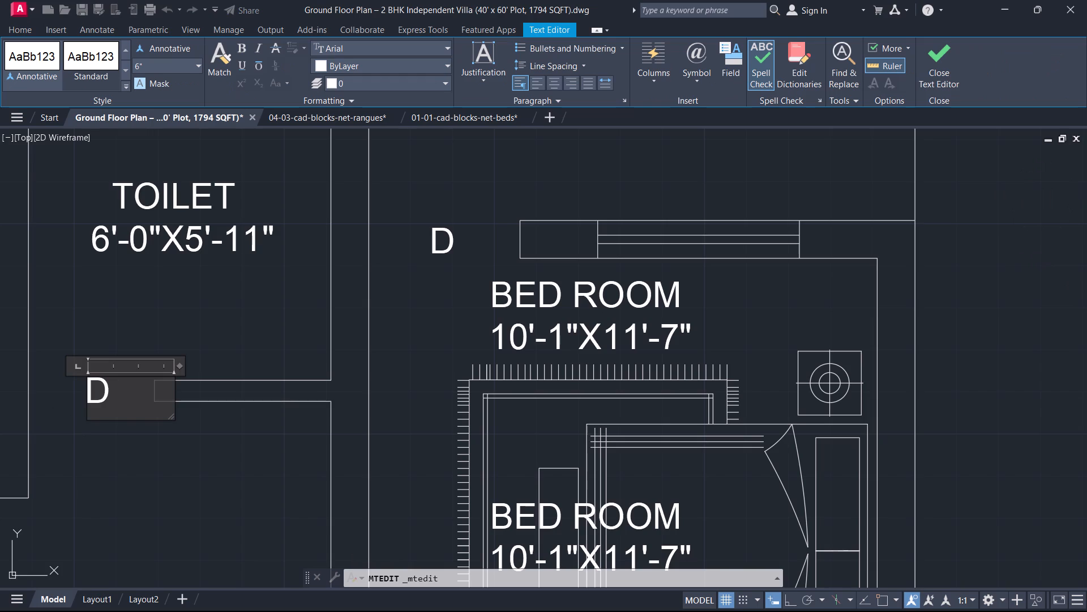
pyautogui.press('1')
pyautogui.press('Return')
pyautogui.click(936, 60)
# Move the D1 label slightly west within the doorway of the 6'-0"X5'-11" TOILET.
pyautogui.scroll(-2, 399, 328)
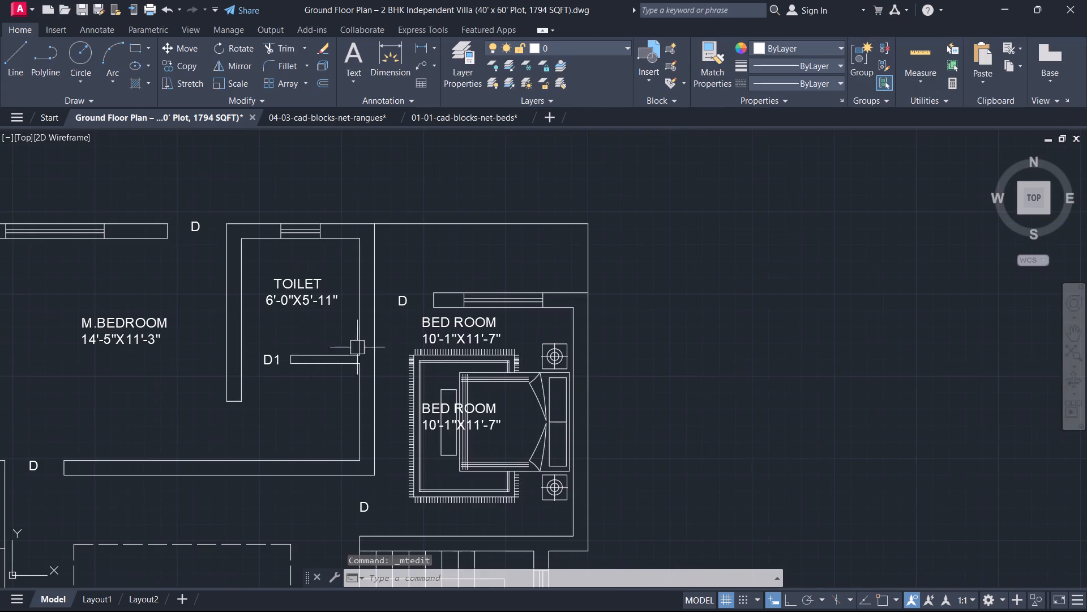
pyautogui.scroll(3, 275, 354)
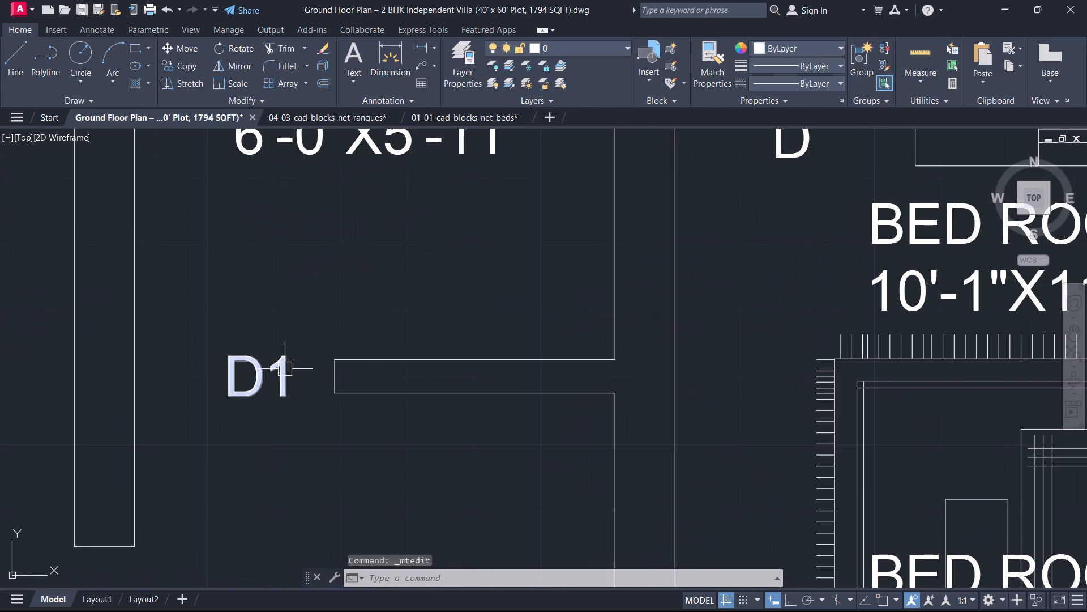
pyautogui.click(285, 369)
pyautogui.write('M')
pyautogui.press('space')
pyautogui.scroll(2, 293, 350)
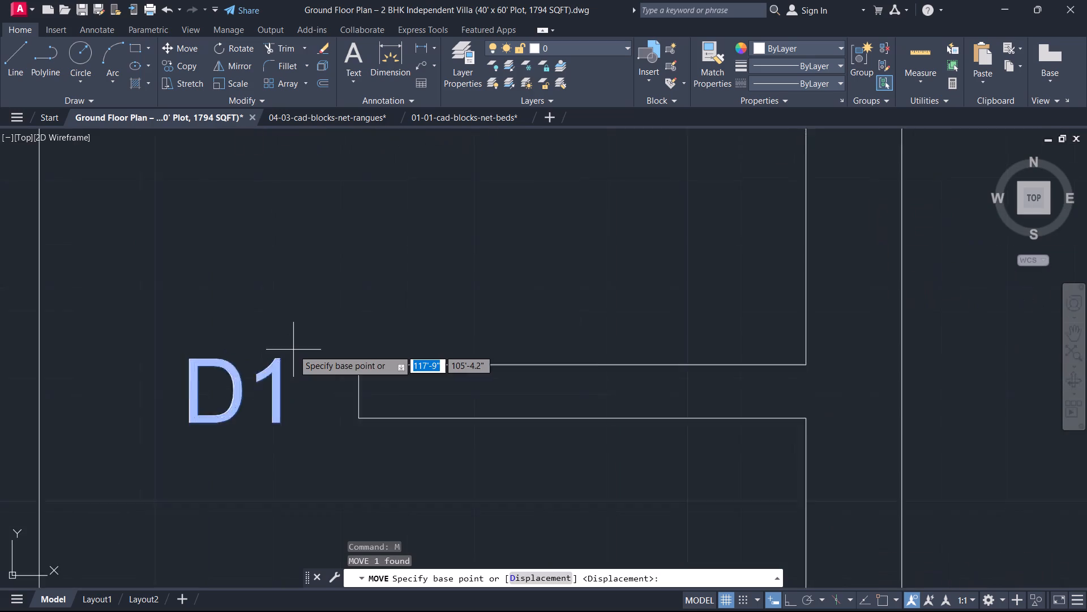
pyautogui.scroll(1, 293, 350)
pyautogui.moveTo(304, 390); pyautogui.dragTo(296, 393)
pyautogui.click(267, 397)
pyautogui.press('Escape')
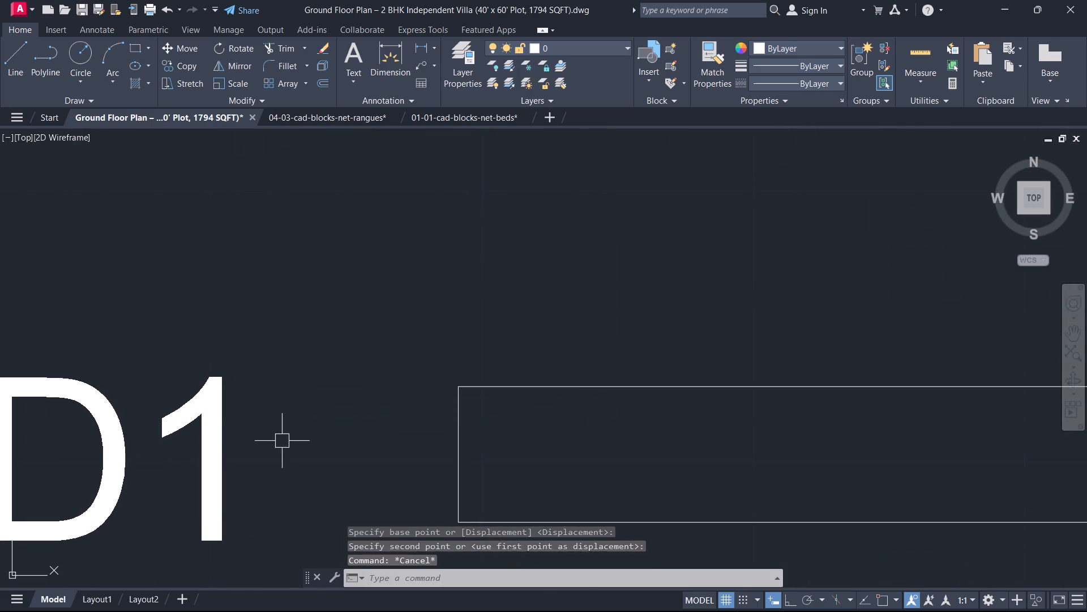
# Change the D label at the doorway of the 6'-8"X4'-7" TOILET beside DRESSING to D1.
pyautogui.scroll(-6, 283, 444)
pyautogui.moveTo(305, 452); pyautogui.dragTo(397, 236, button='middle')
pyautogui.moveTo(522, 535); pyautogui.dragTo(506, 228, button='middle')
pyautogui.moveTo(537, 347); pyautogui.dragTo(508, 208, button='middle')
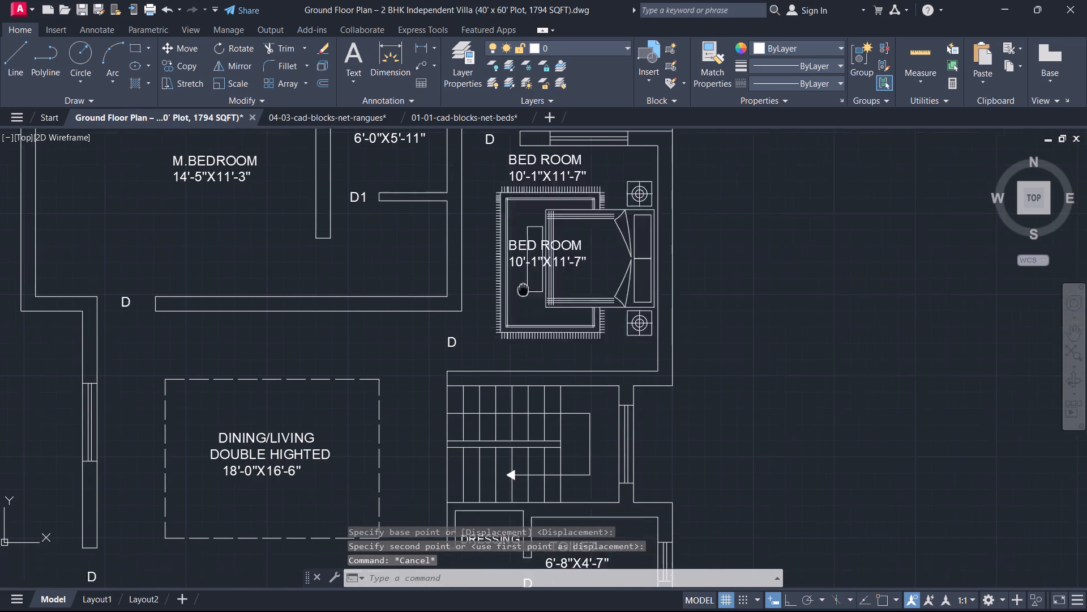
pyautogui.moveTo(508, 208); pyautogui.dragTo(507, 165, button='middle')
pyautogui.scroll(4, 500, 479)
pyautogui.doubleClick(509, 289)
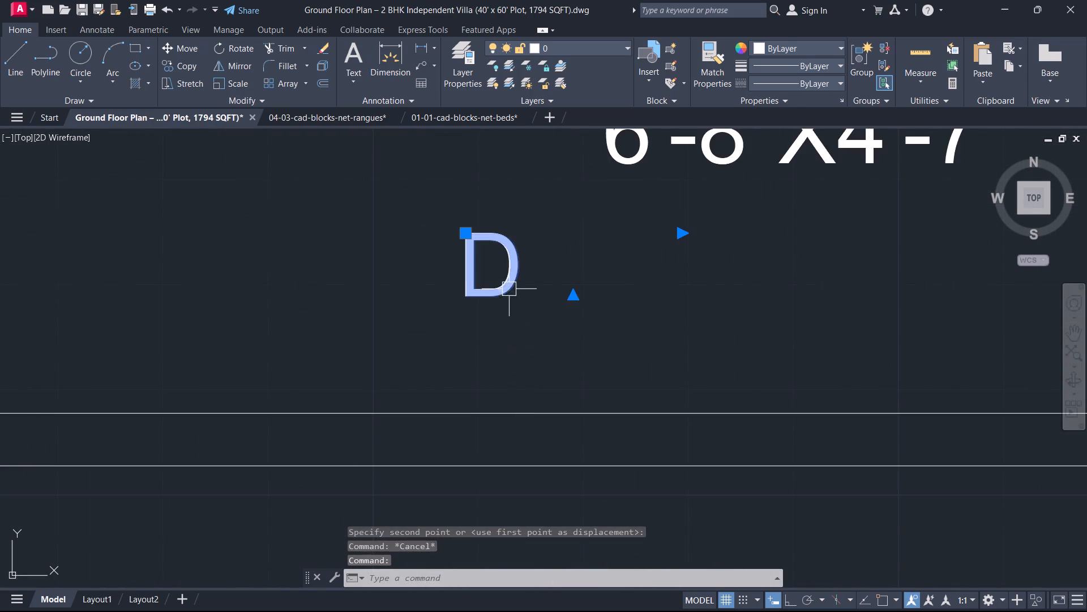
pyautogui.press('1')
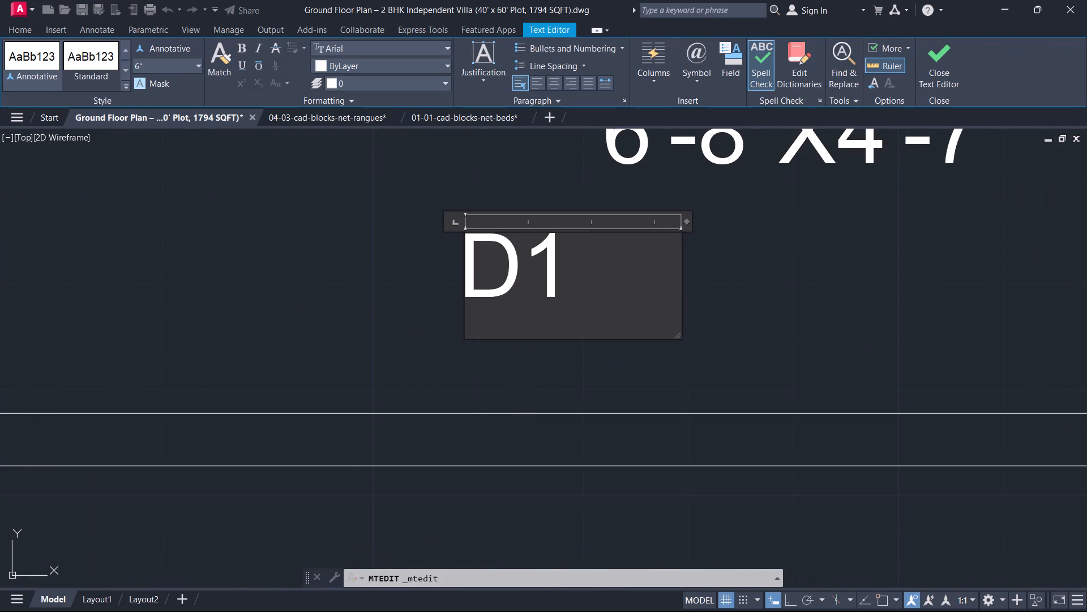
pyautogui.click(444, 190)
# Move the D1 label at the 6'-8"X4'-7" TOILET slightly north and west.
pyautogui.scroll(-3, 506, 273)
pyautogui.moveTo(507, 272); pyautogui.dragTo(500, 319, button='middle')
pyautogui.scroll(2, 507, 272)
pyautogui.click(499, 320)
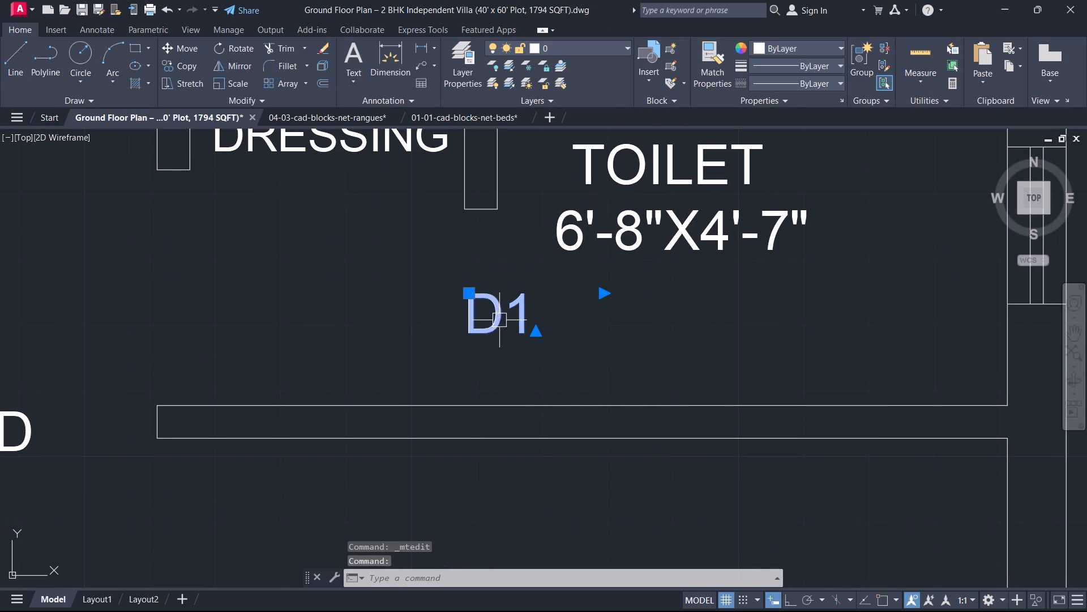
pyautogui.write('M')
pyautogui.press('space')
pyautogui.scroll(2, 481, 315)
pyautogui.click(481, 314)
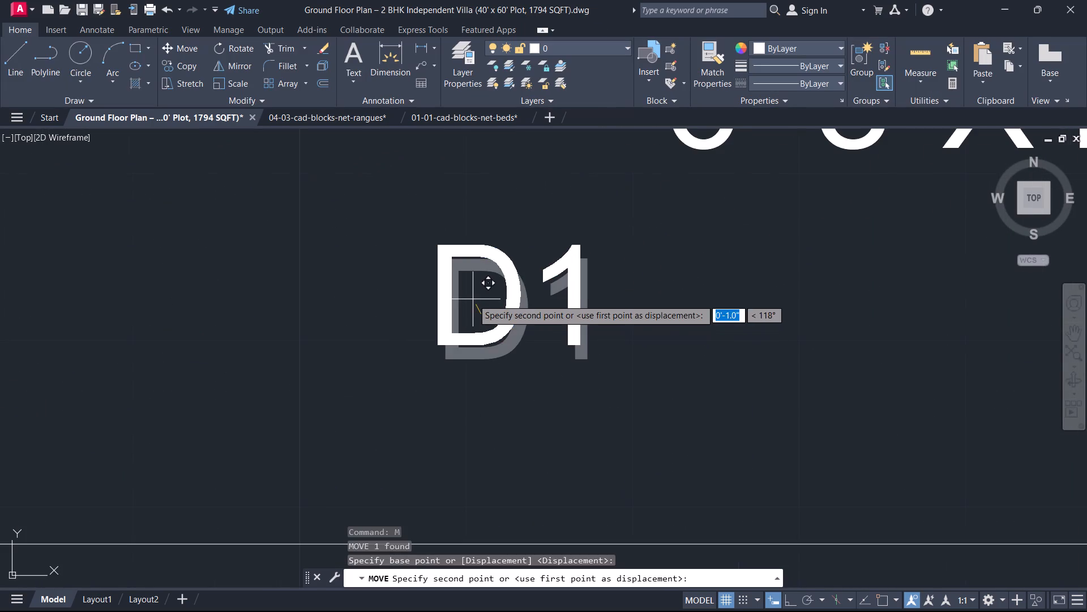
pyautogui.click(469, 282)
pyautogui.press('Escape')
# Examine the door labels around KITCHEN, POOJA and DRG / HALL and across the whole floor plan.
pyautogui.scroll(-6, 464, 304)
pyautogui.moveTo(378, 414); pyautogui.dragTo(587, 330, button='middle')
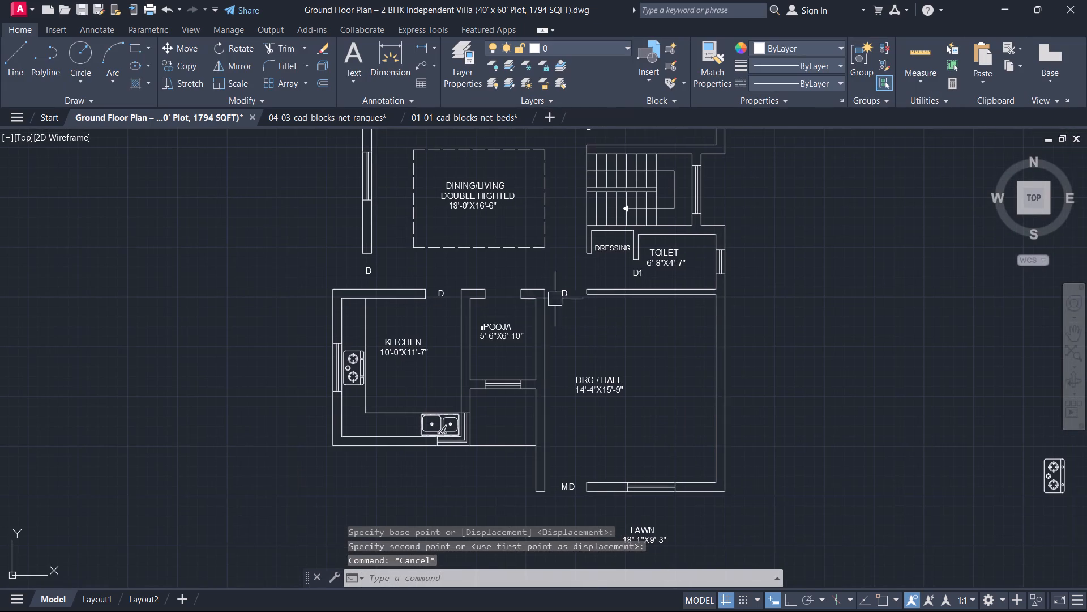
pyautogui.moveTo(485, 343); pyautogui.dragTo(598, 318, button='middle')
pyautogui.scroll(1, 486, 345)
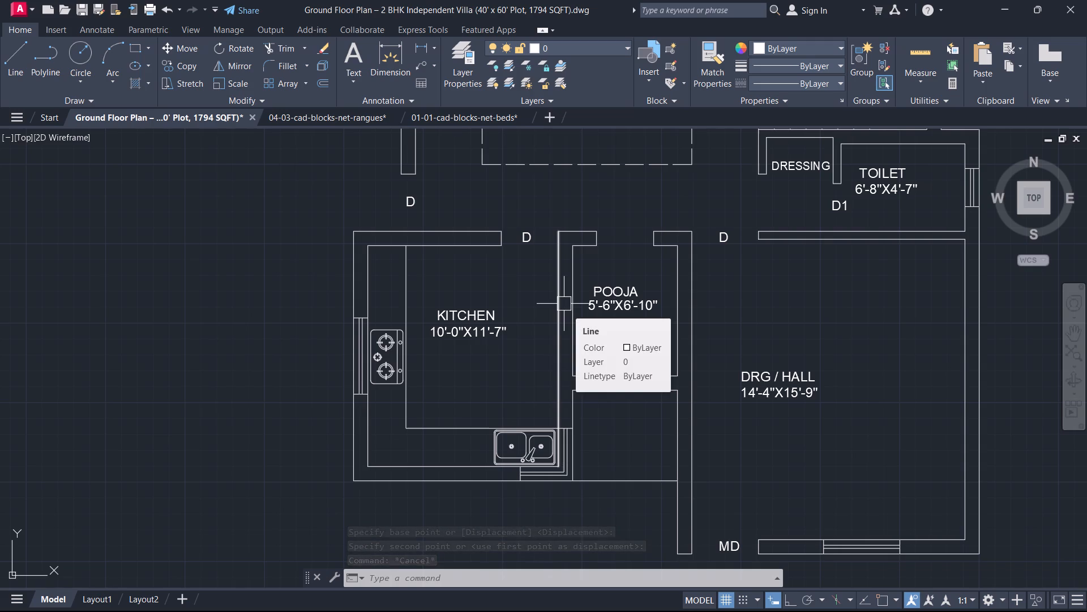
pyautogui.scroll(-3, 665, 299)
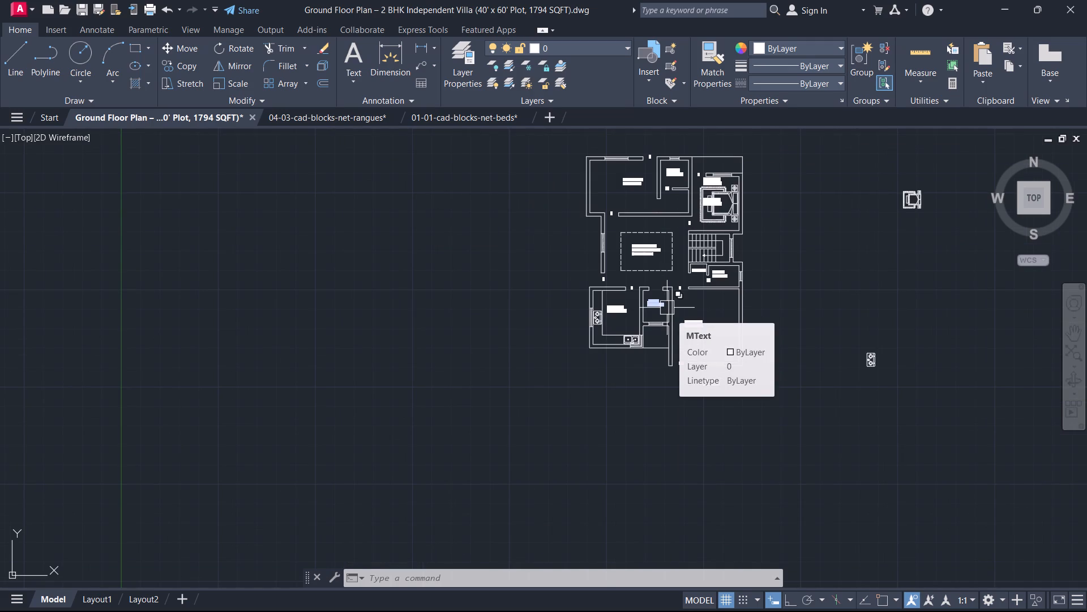
pyautogui.moveTo(636, 368); pyautogui.dragTo(569, 500, button='middle')
pyautogui.scroll(1, 655, 392)
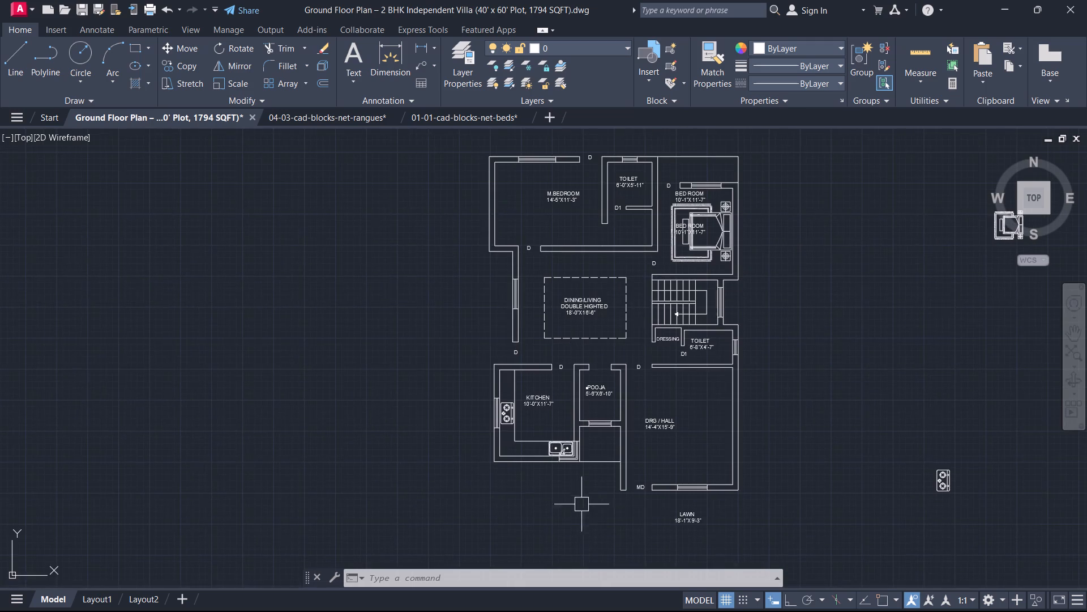
# Offset the outer line of DRG / HALL's south wall 9'3" southward past the LAWN label.
pyautogui.scroll(2, 640, 498)
pyautogui.moveTo(640, 498); pyautogui.dragTo(673, 396, button='middle')
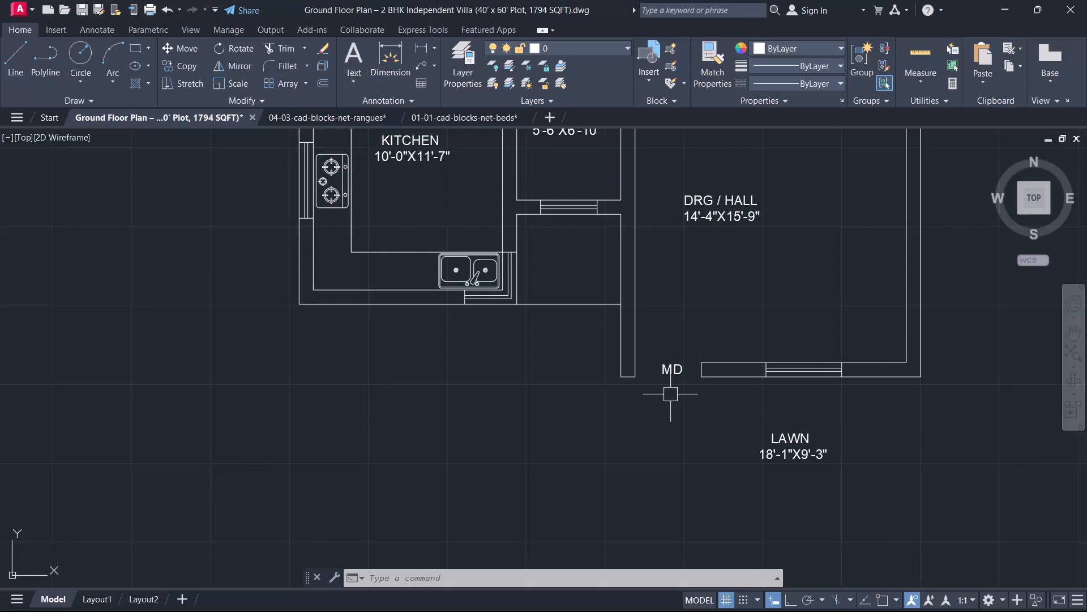
pyautogui.press('p')
pyautogui.press('Escape')
pyautogui.write('O')
pyautogui.press('space')
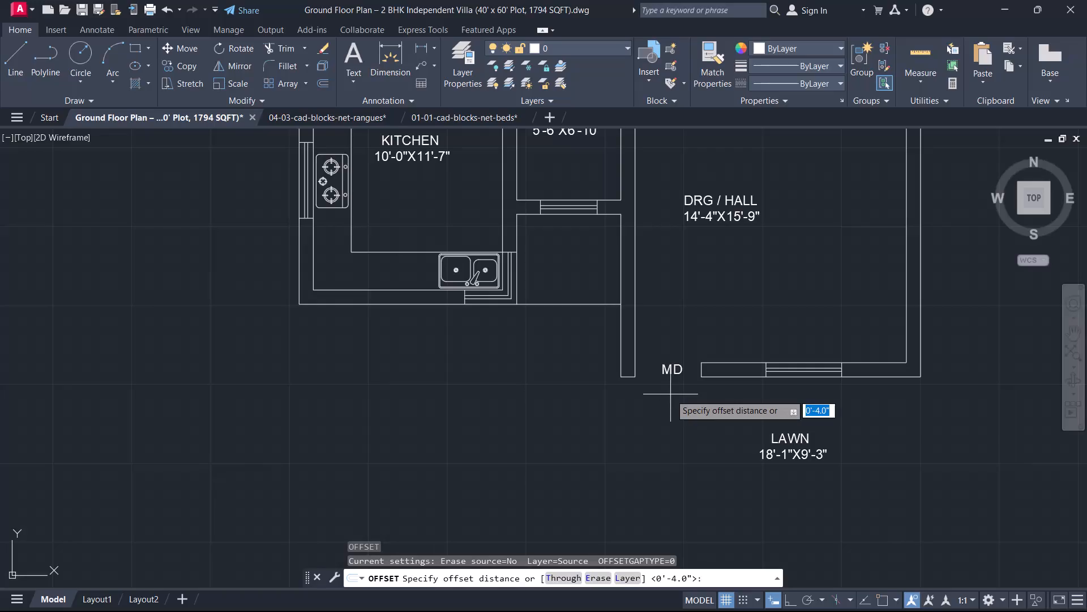
pyautogui.press('9')
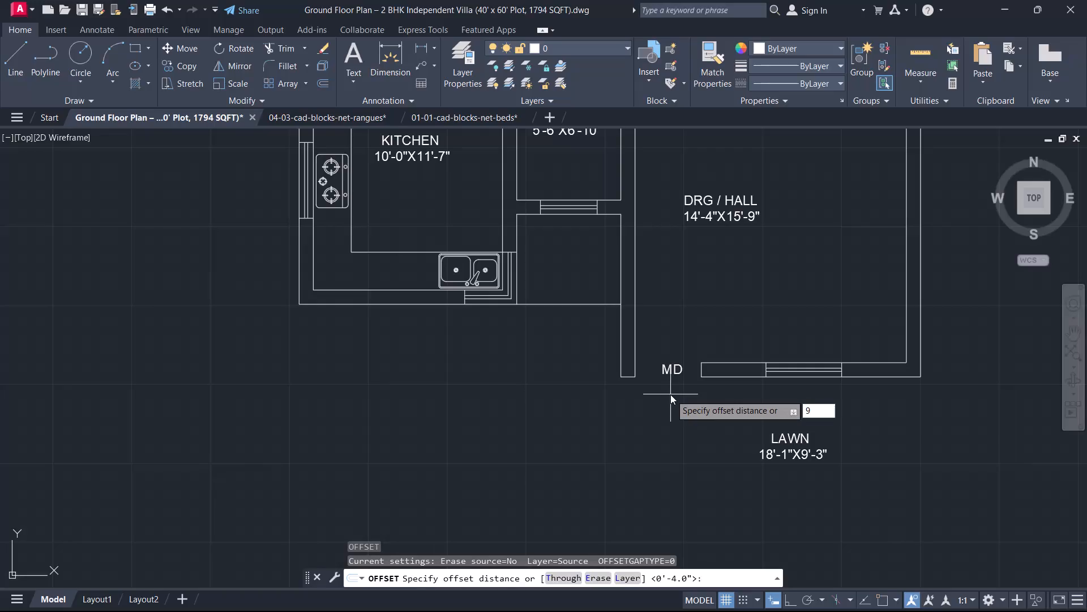
pyautogui.write("'3")
pyautogui.press('Return')
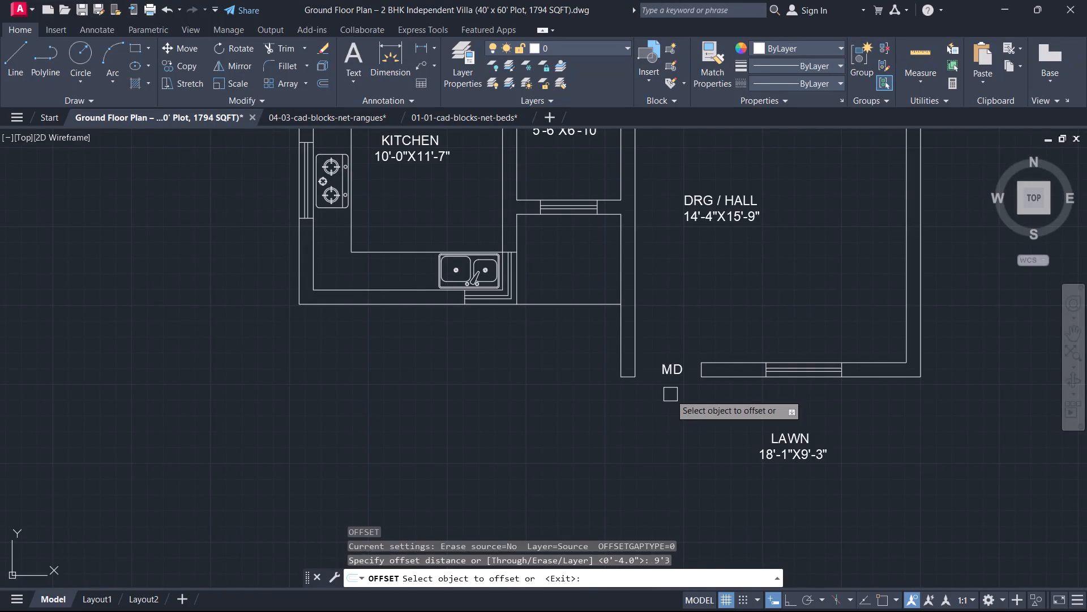
pyautogui.click(743, 376)
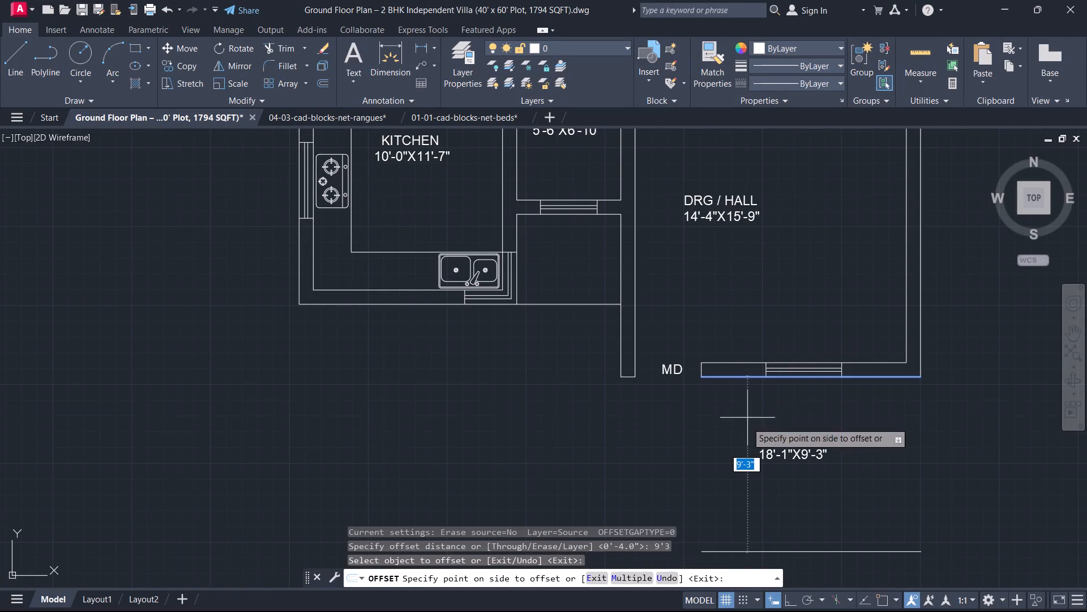
pyautogui.click(746, 423)
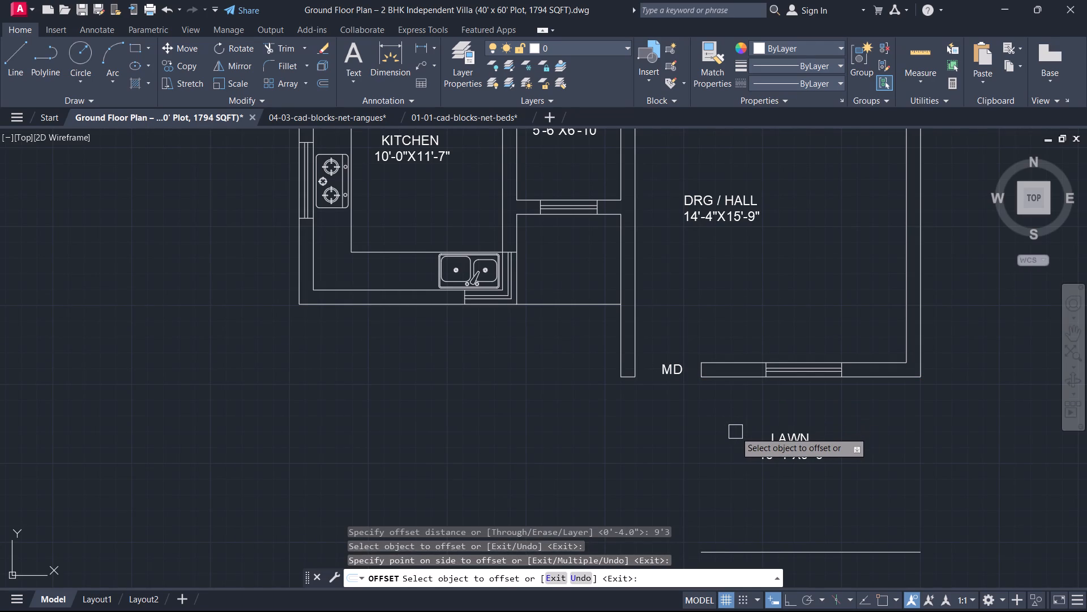
pyautogui.press('Escape')
# Offset the line south of LAWN by 5" southward to give it a second, parallel line.
pyautogui.write('O 5')
pyautogui.press('Return')
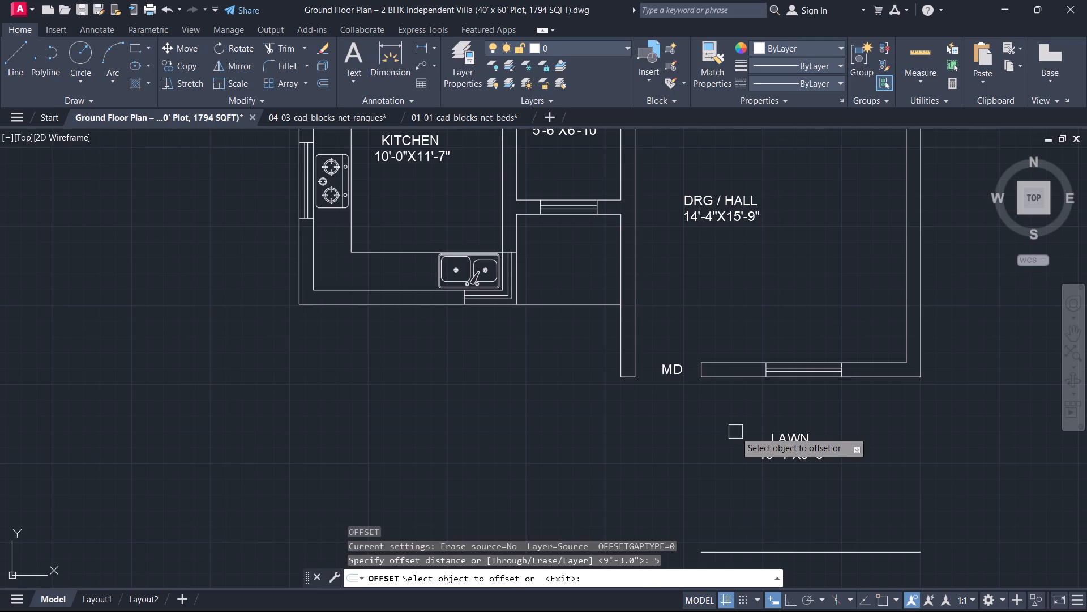
pyautogui.scroll(-1, 833, 522)
pyautogui.moveTo(821, 493); pyautogui.dragTo(870, 375, button='middle')
pyautogui.click(867, 419)
pyautogui.click(850, 457)
pyautogui.press('Escape')
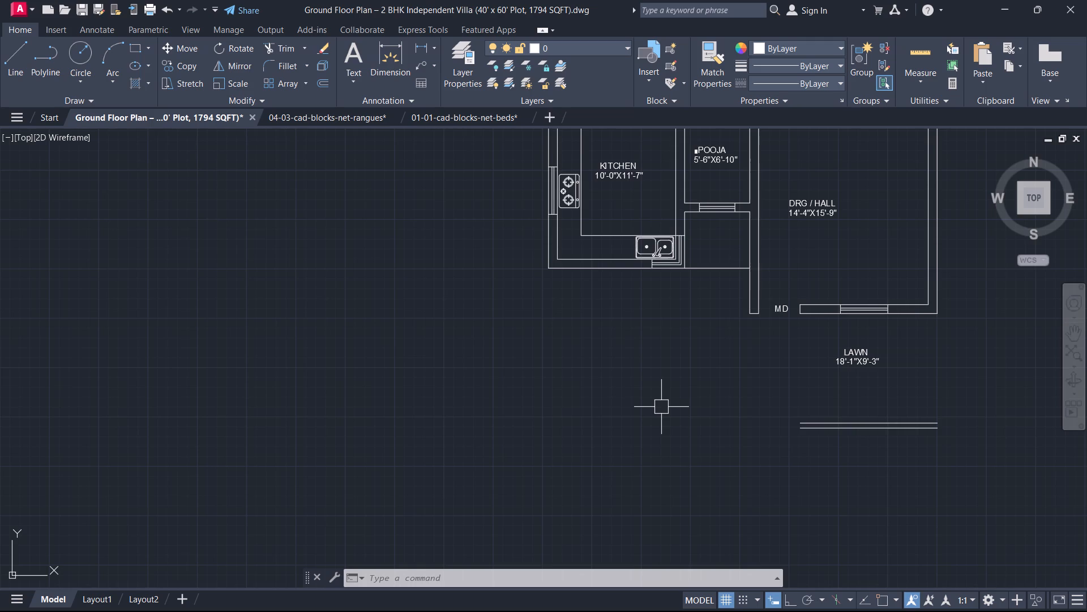
pyautogui.press('Escape')
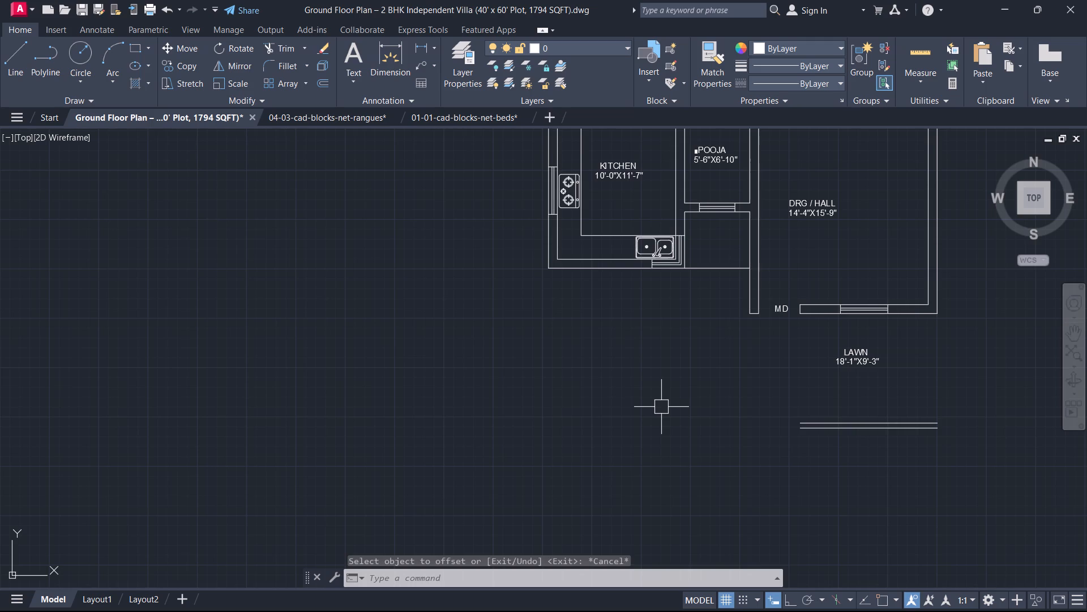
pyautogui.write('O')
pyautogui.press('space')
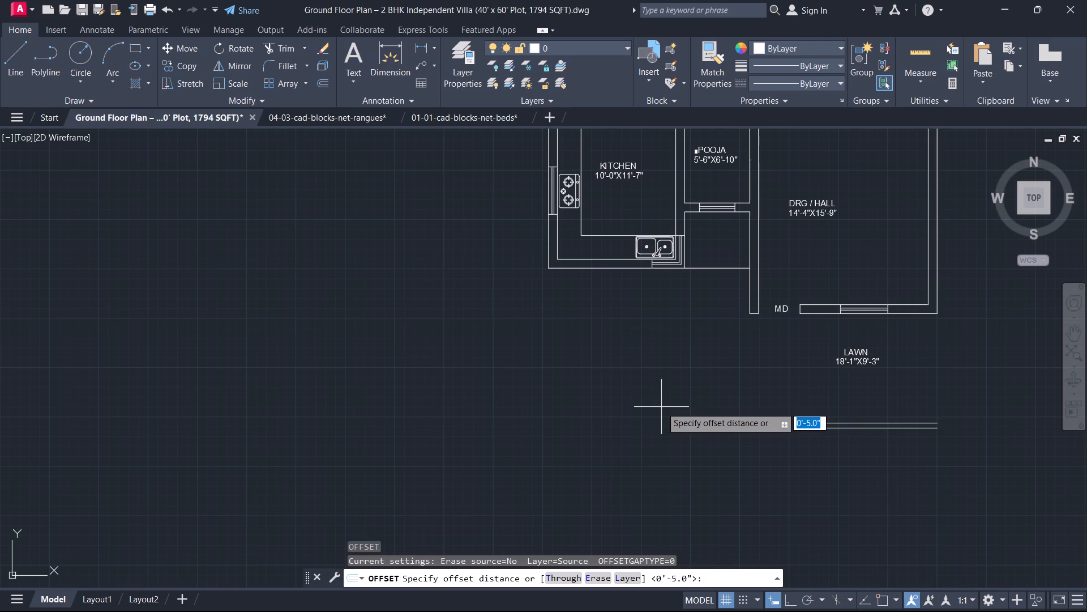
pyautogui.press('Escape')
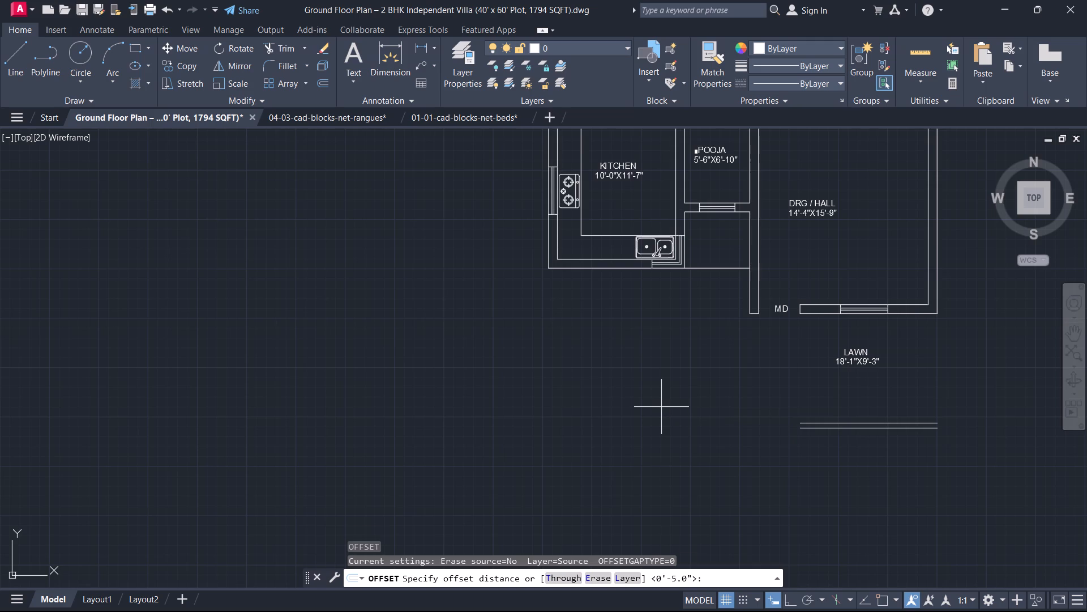
# Offset the outer line of M.BEDROOM's west wall 3' outward to the west.
pyautogui.write("O 3'")
pyautogui.press('Return')
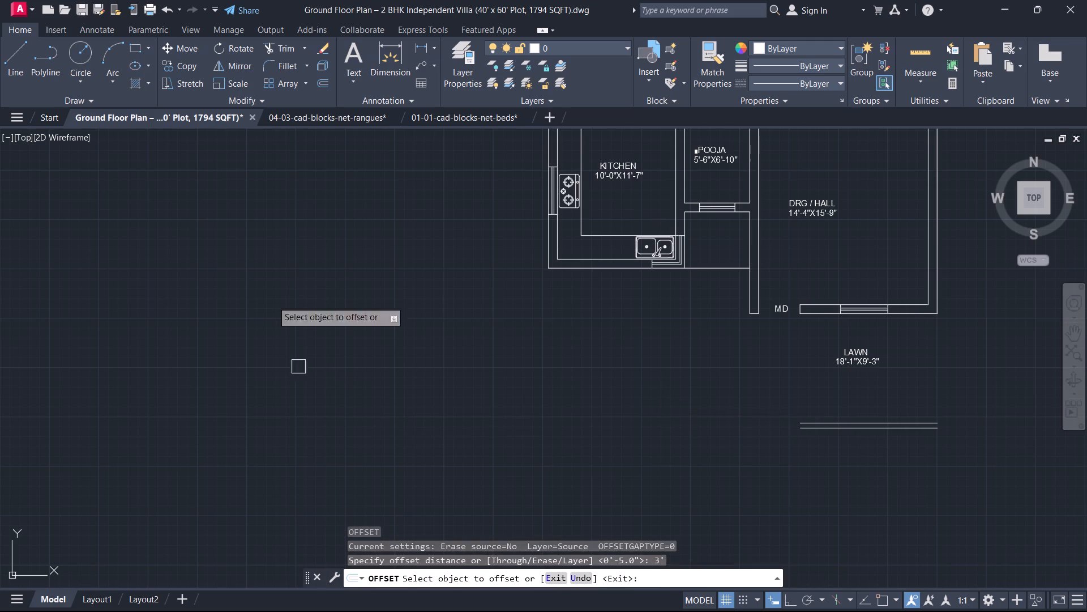
pyautogui.moveTo(611, 350); pyautogui.dragTo(701, 611, button='middle')
pyautogui.scroll(1, 673, 482)
pyautogui.moveTo(634, 287); pyautogui.dragTo(612, 524, button='middle')
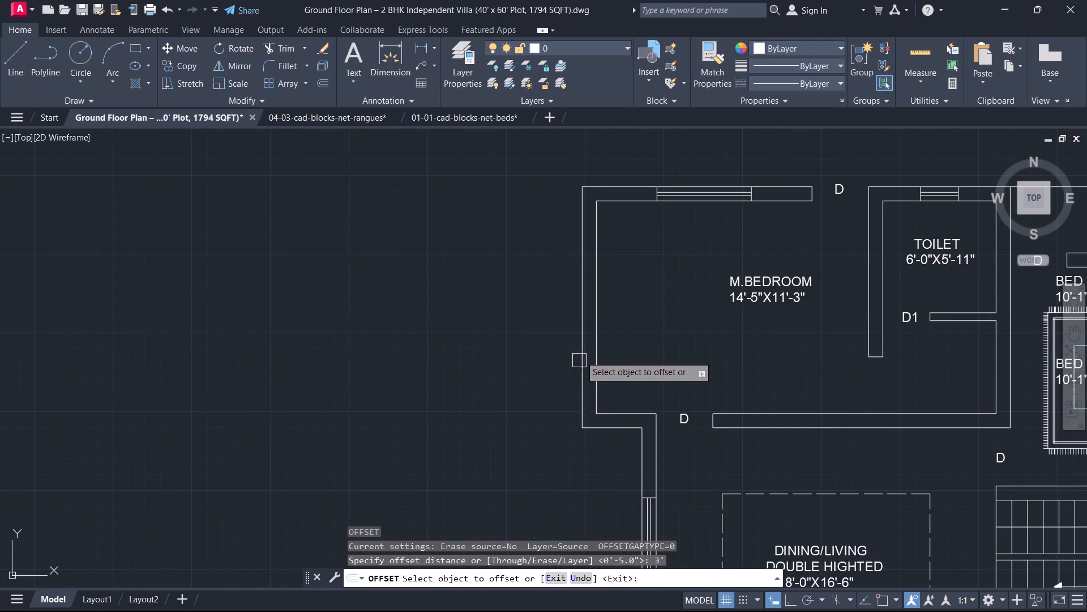
pyautogui.click(580, 355)
pyautogui.click(507, 366)
pyautogui.press('Escape')
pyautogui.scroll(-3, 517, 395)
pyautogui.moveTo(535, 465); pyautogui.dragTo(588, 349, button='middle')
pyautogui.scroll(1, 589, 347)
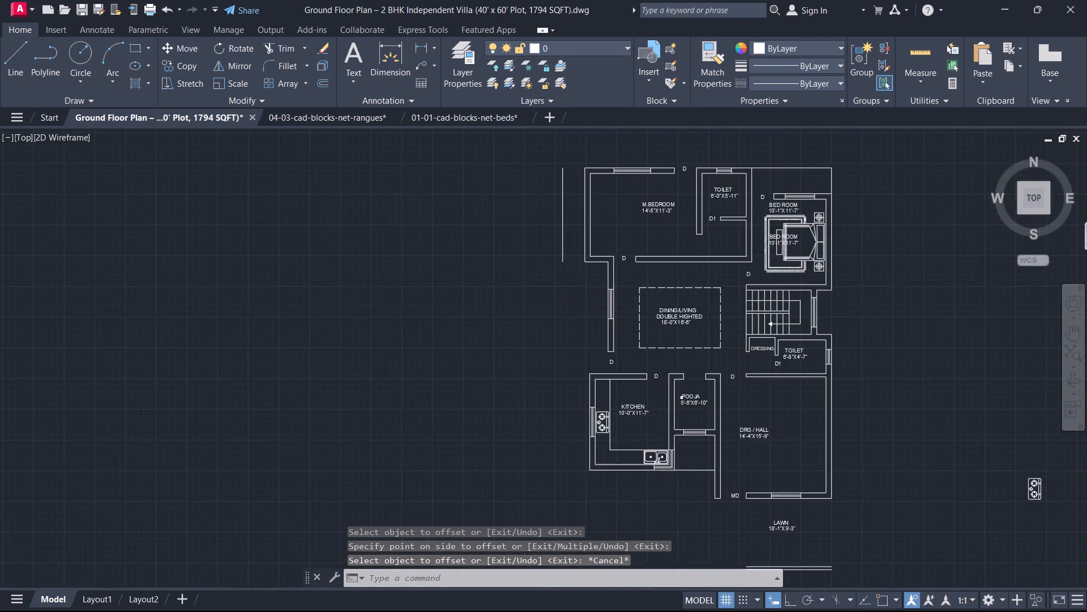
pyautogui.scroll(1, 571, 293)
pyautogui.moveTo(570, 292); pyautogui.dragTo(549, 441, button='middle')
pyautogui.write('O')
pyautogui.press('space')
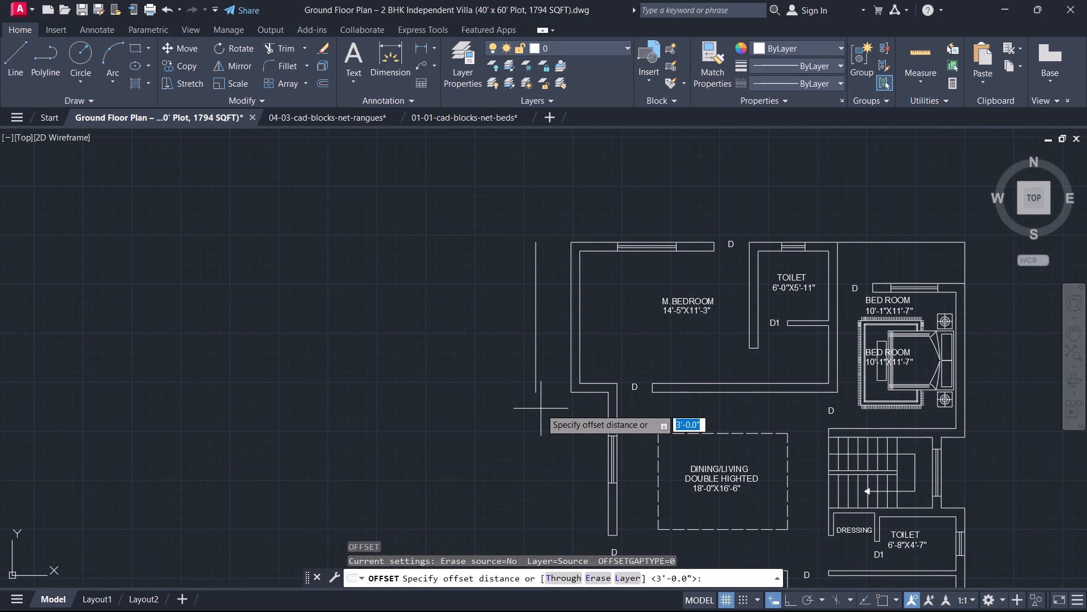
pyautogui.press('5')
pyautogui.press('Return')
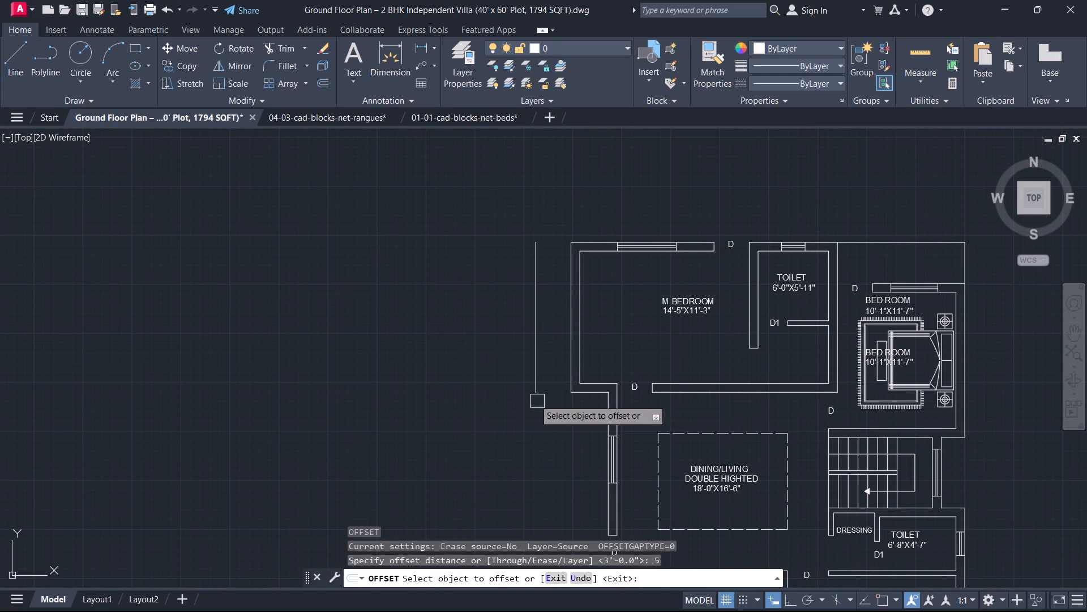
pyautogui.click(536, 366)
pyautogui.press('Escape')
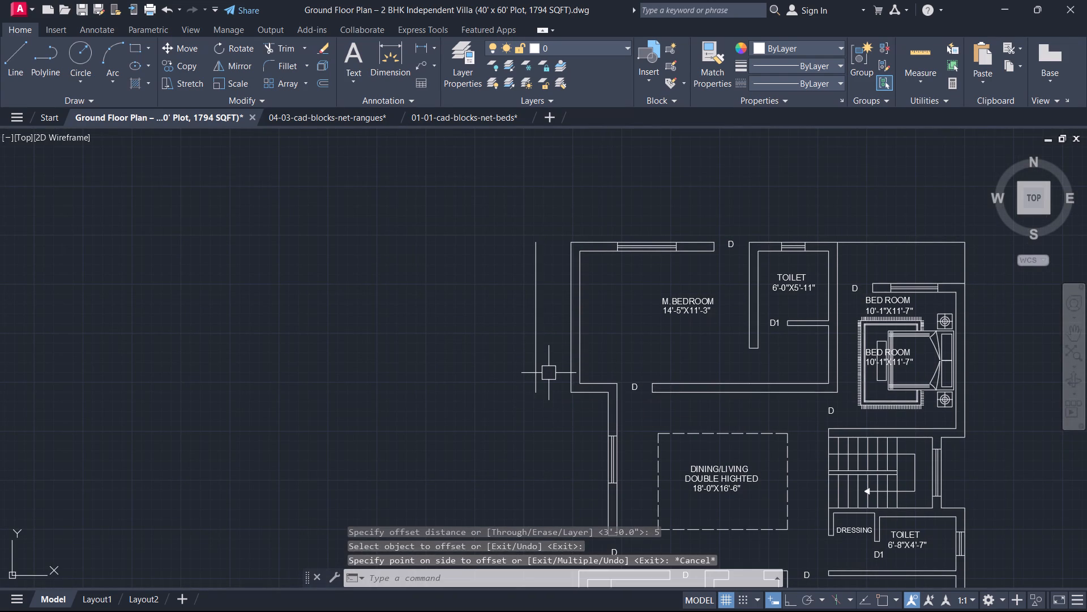
# Offset the line west of M.BEDROOM by 5" eastward to give the west boundary wall a second, parallel line.
pyautogui.write('O 5')
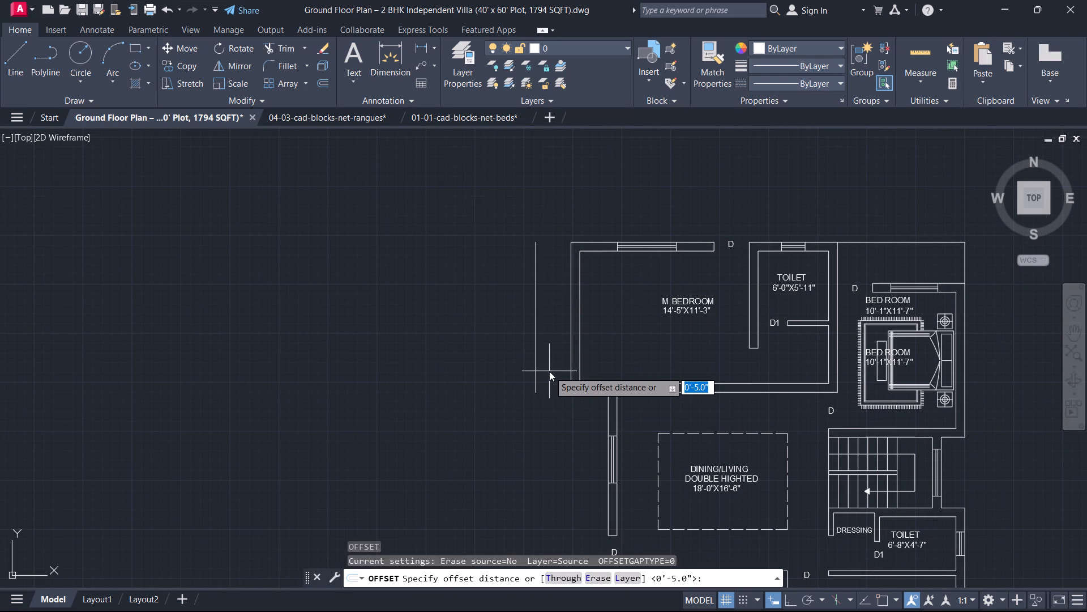
pyautogui.press('Return')
pyautogui.click(533, 376)
pyautogui.click(547, 381)
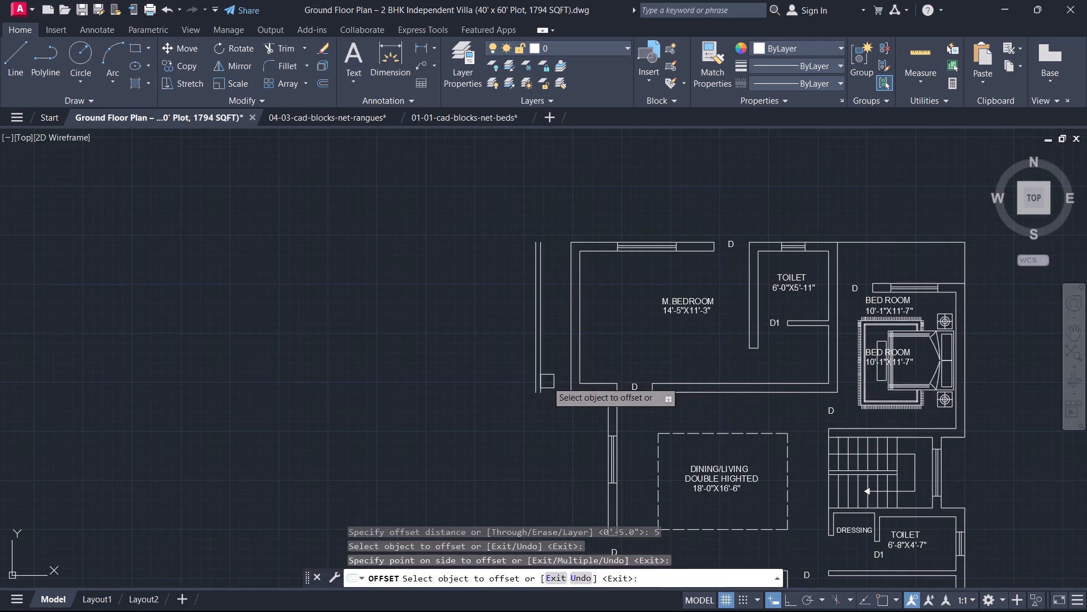
pyautogui.press('Escape')
# Offset the outer west boundary line 40' eastward, past the BED ROOM.
pyautogui.scroll(3, 538, 385)
pyautogui.write('O 40')
pyautogui.press("'")
pyautogui.press('Return')
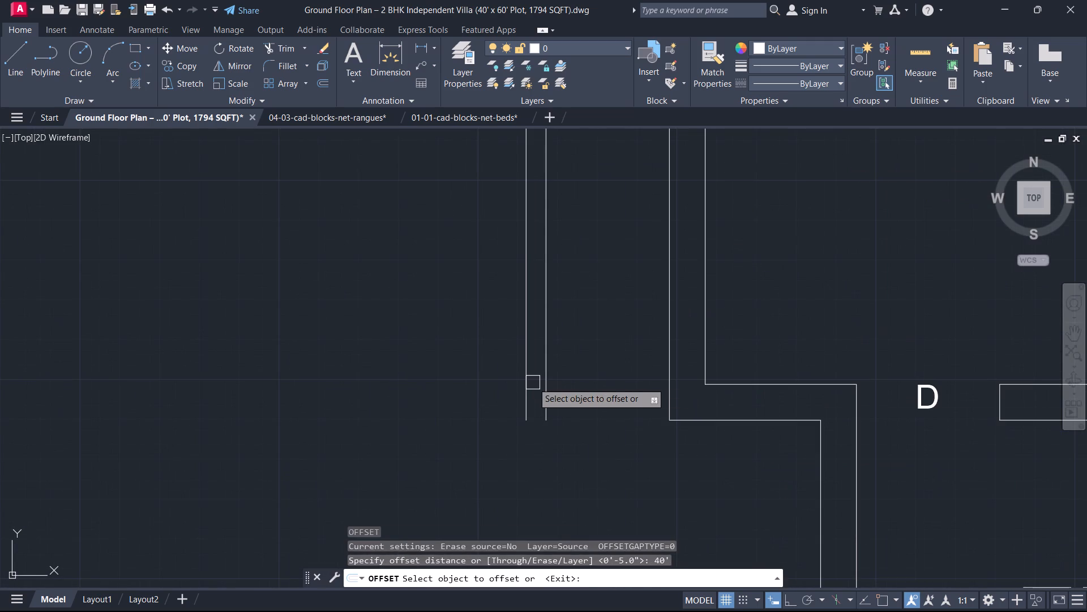
pyautogui.click(523, 388)
pyautogui.scroll(-4, 623, 367)
pyautogui.moveTo(623, 367); pyautogui.dragTo(349, 364, button='middle')
pyautogui.scroll(-1, 381, 363)
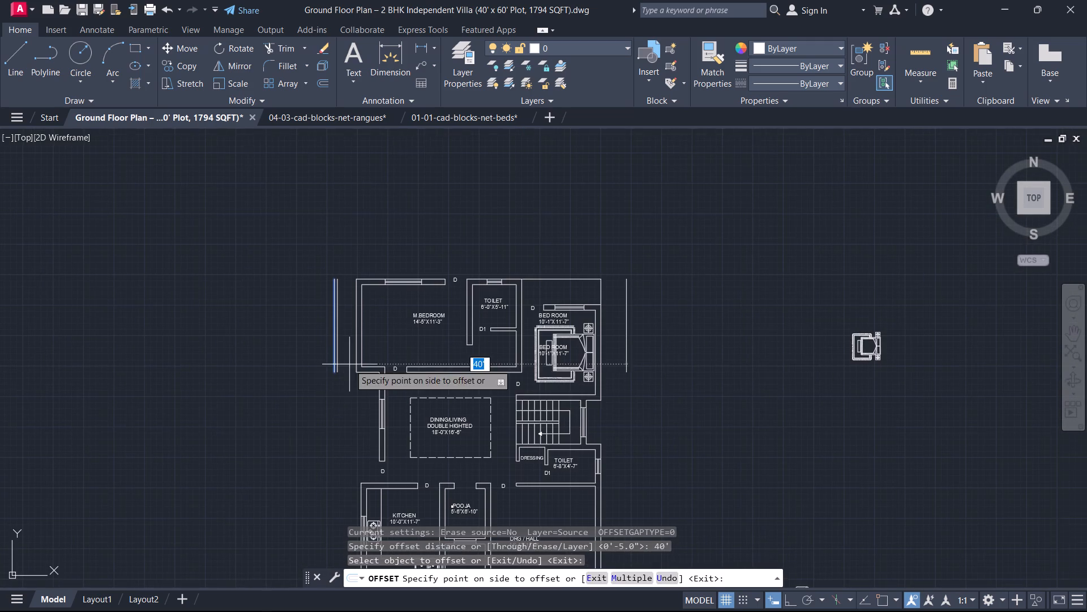
pyautogui.click(697, 383)
pyautogui.press('Escape')
# Measure the gap between the BED ROOM's outer east wall line and the east boundary line, with object snap on.
pyautogui.scroll(3, 614, 363)
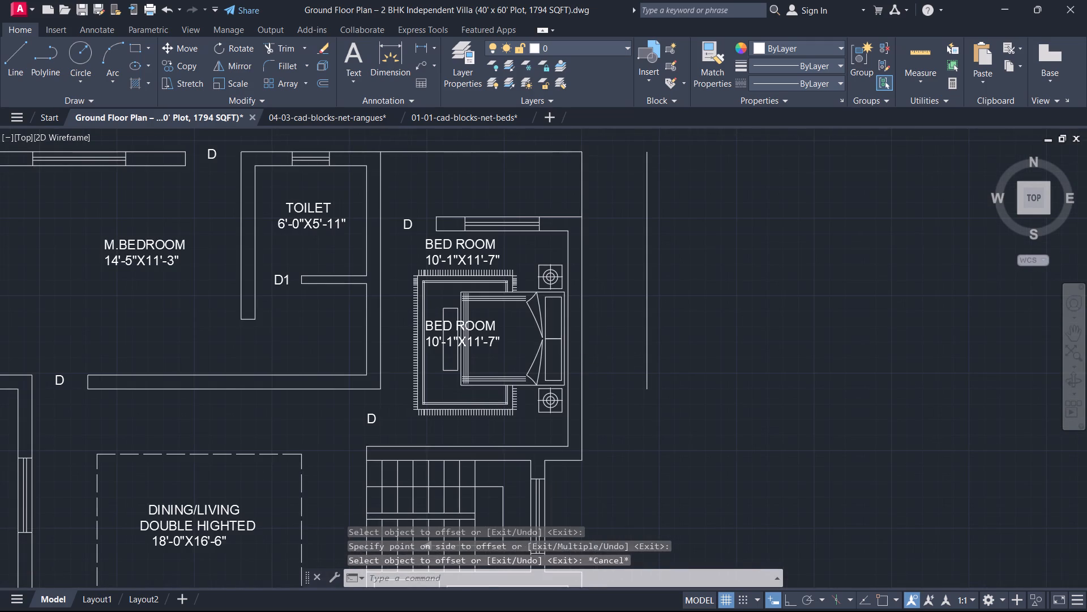
pyautogui.write('DI')
pyautogui.press('space')
pyautogui.click(574, 345)
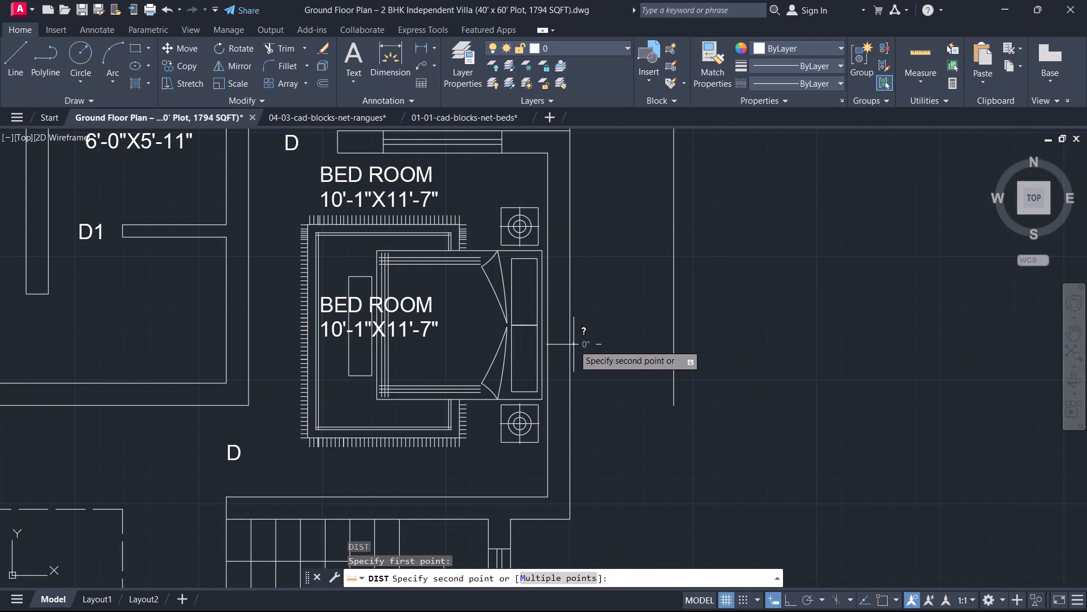
pyautogui.press('Escape')
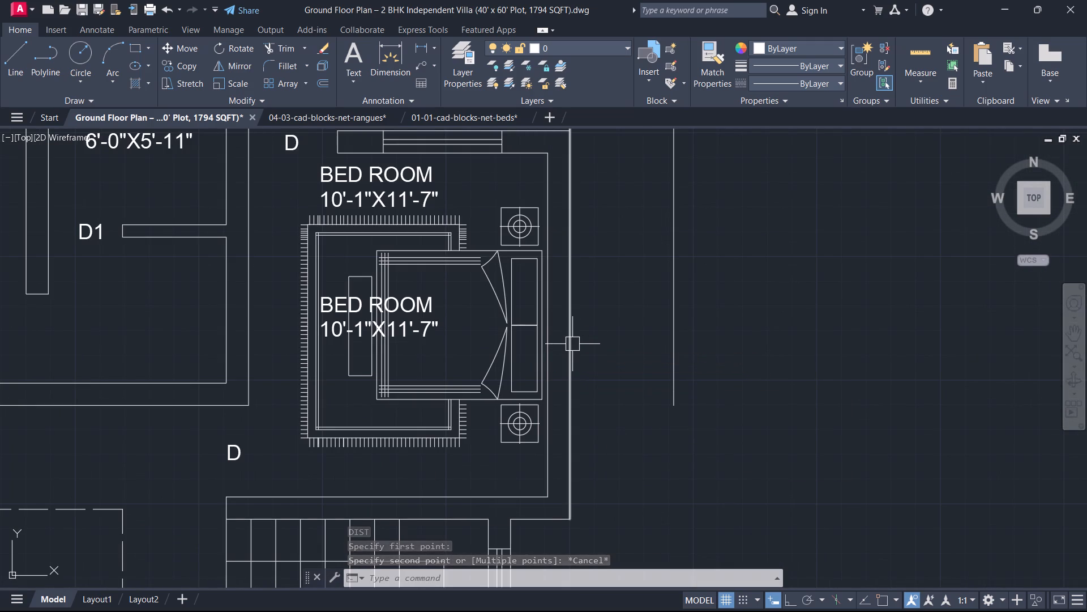
pyautogui.press('F3')
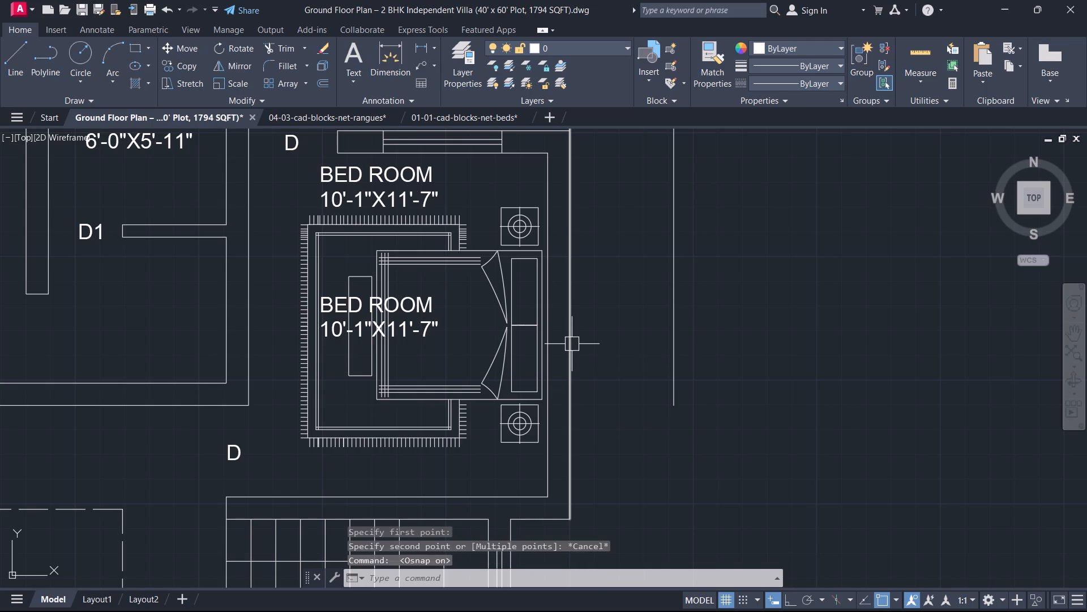
pyautogui.write('U')
pyautogui.press('space')
pyautogui.press('Escape')
pyautogui.press('Escape')
pyautogui.write('O')
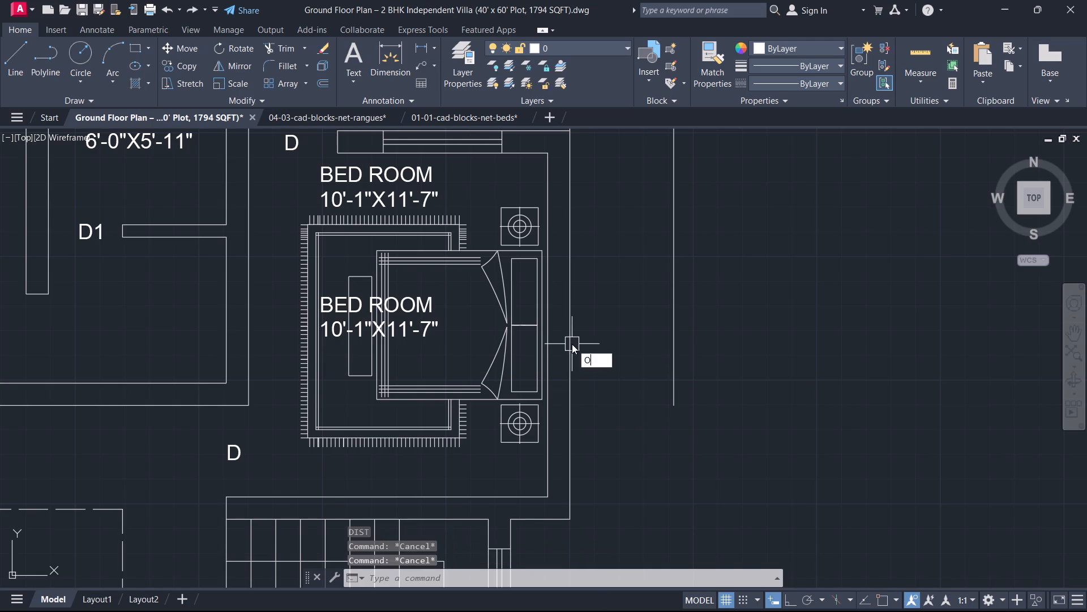
pyautogui.press('space')
pyautogui.press('Escape')
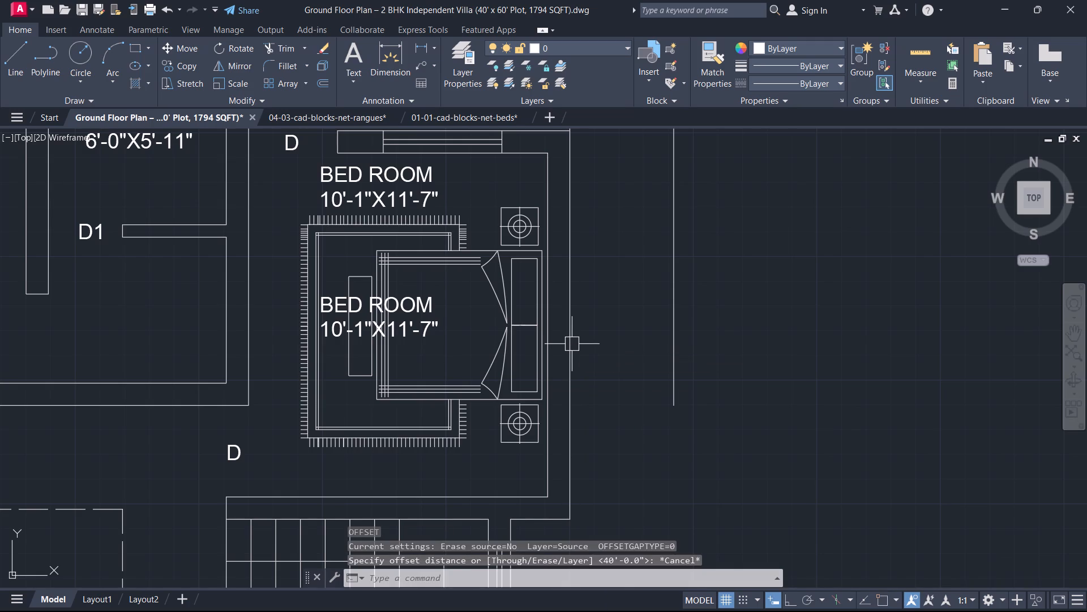
pyautogui.write('DI')
pyautogui.press('space')
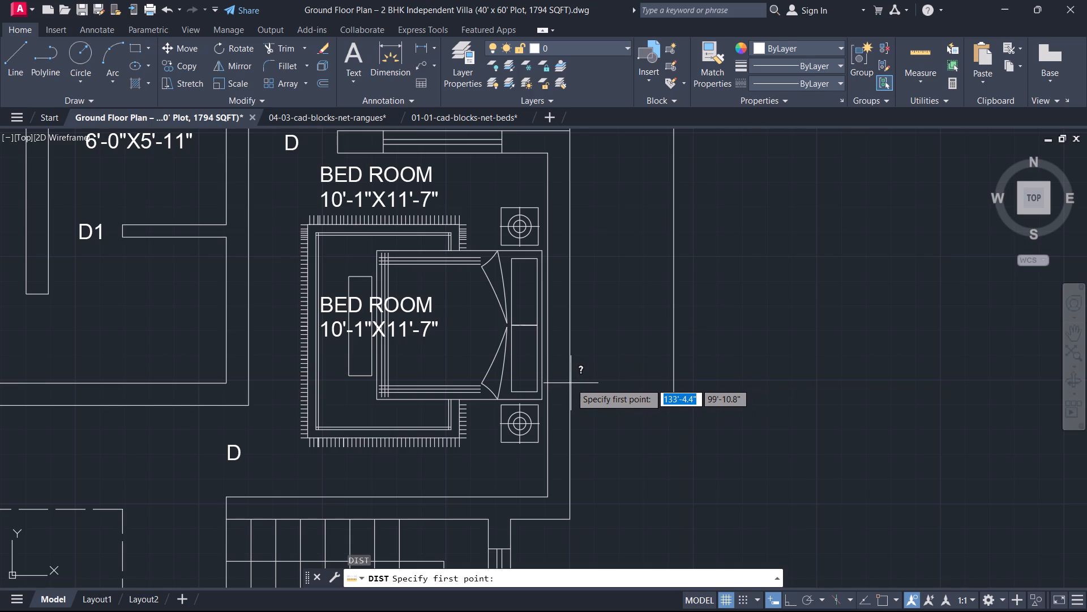
pyautogui.press('F3')
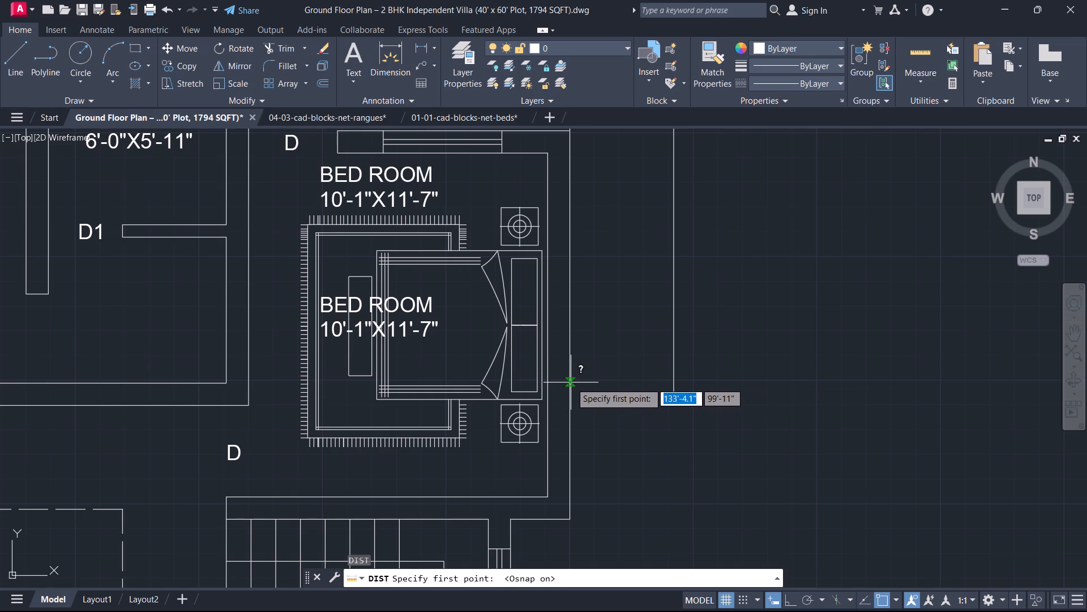
pyautogui.click(571, 382)
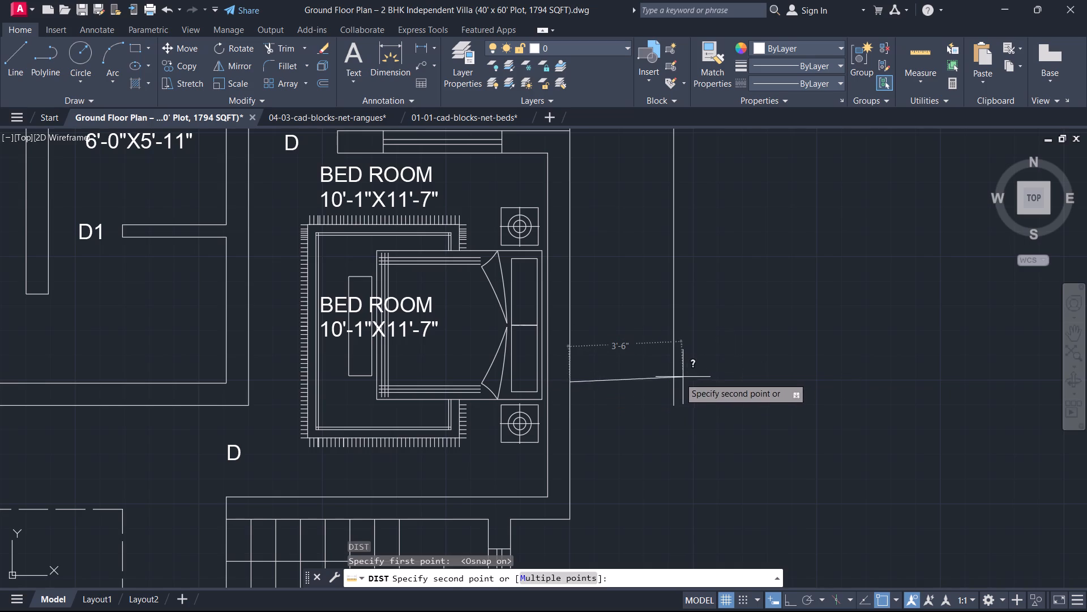
pyautogui.press('Escape')
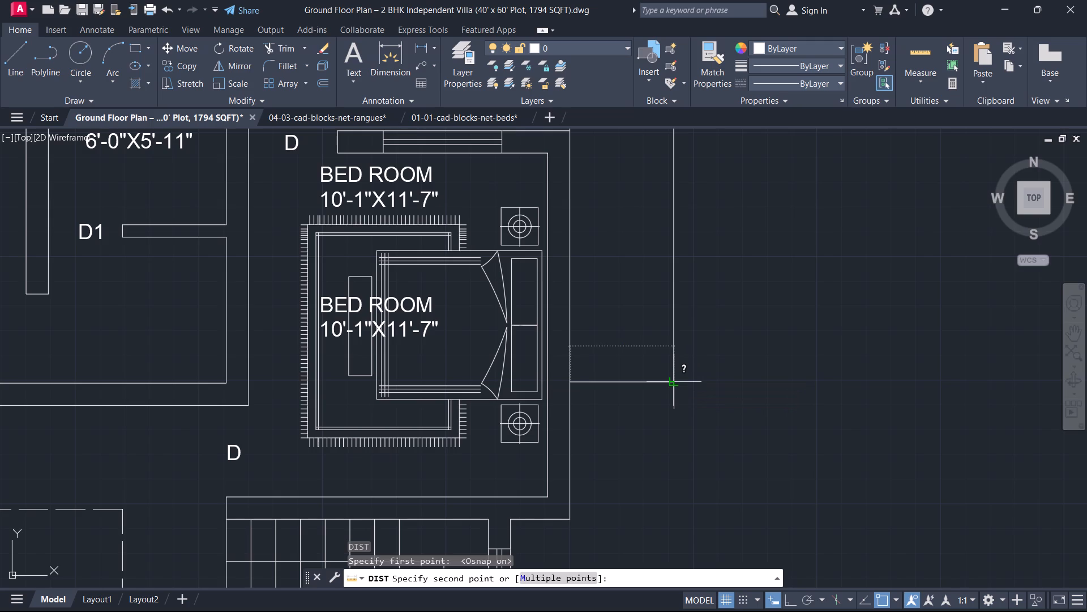
# Offset the east boundary line 5" inward to the west to form the boundary wall's inner line.
pyautogui.press('o')
pyautogui.press('space')
pyautogui.write('5')
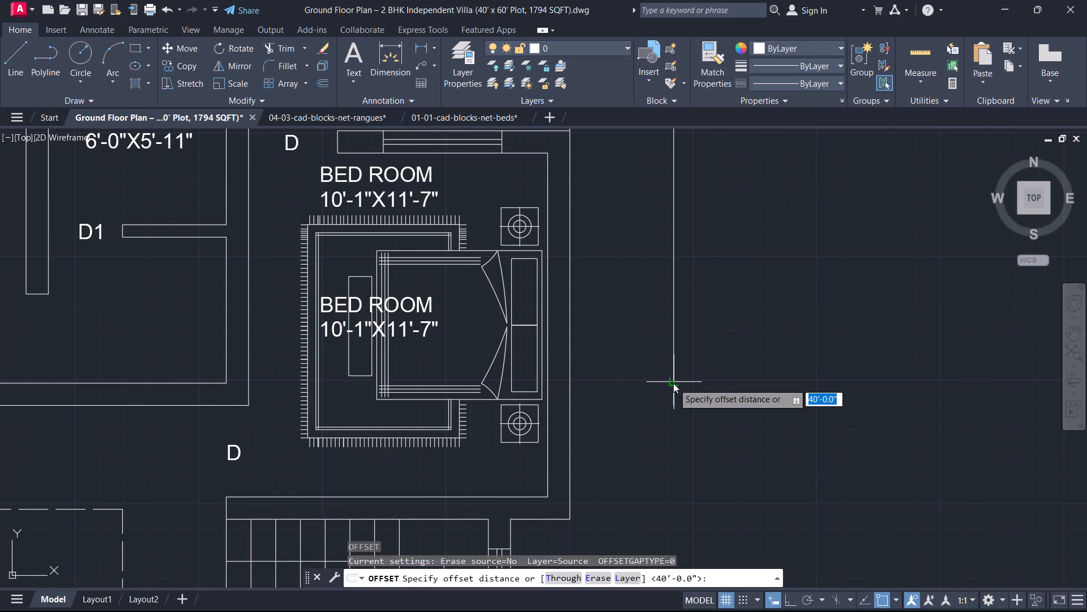
pyautogui.press('Return')
pyautogui.click(673, 384)
pyautogui.click(653, 382)
pyautogui.press('Escape')
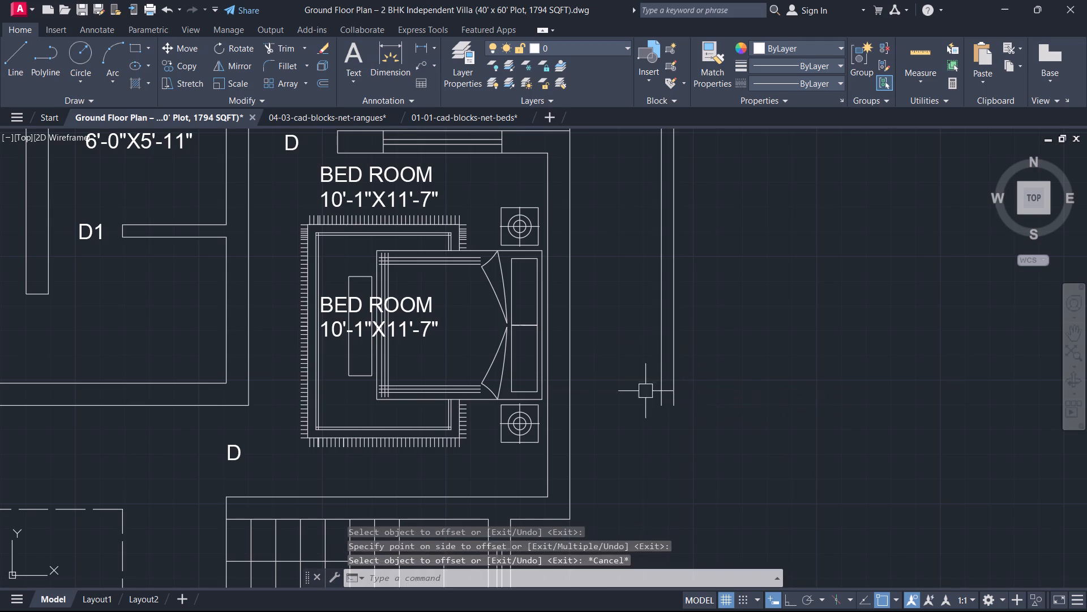
# Fillet the inner south boundary line below LAWN with the inner east boundary line into a sharp corner, radius 0.
pyautogui.scroll(-5, 632, 473)
pyautogui.moveTo(636, 493); pyautogui.dragTo(840, 369, button='middle')
pyautogui.scroll(1, 713, 384)
pyautogui.moveTo(710, 382); pyautogui.dragTo(508, 447, button='middle')
pyautogui.scroll(1, 508, 448)
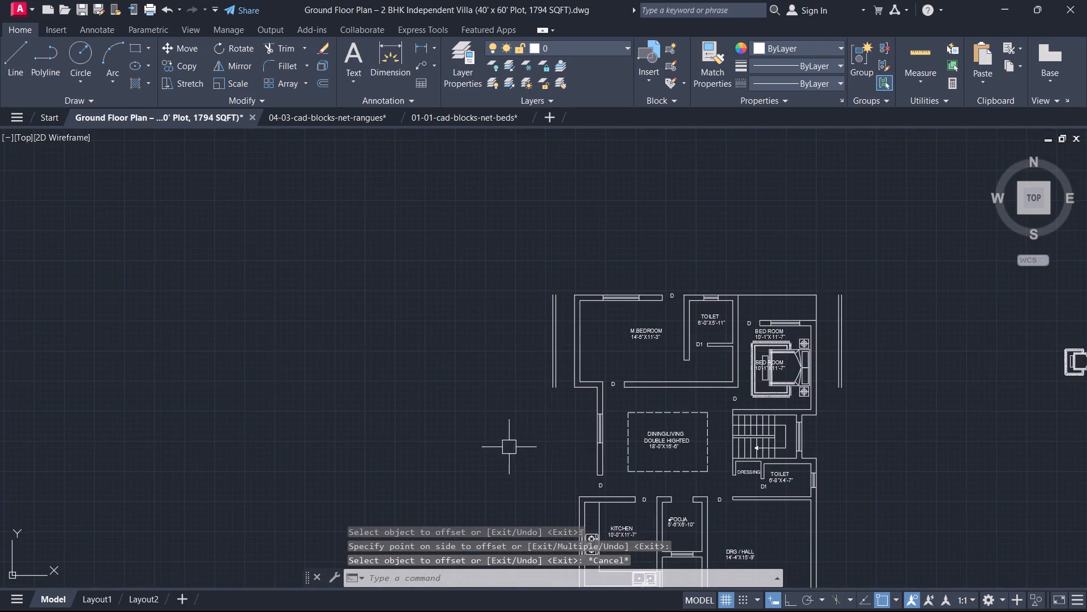
pyautogui.scroll(-1, 606, 449)
pyautogui.moveTo(596, 437); pyautogui.dragTo(559, 328, button='middle')
pyautogui.scroll(3, 619, 543)
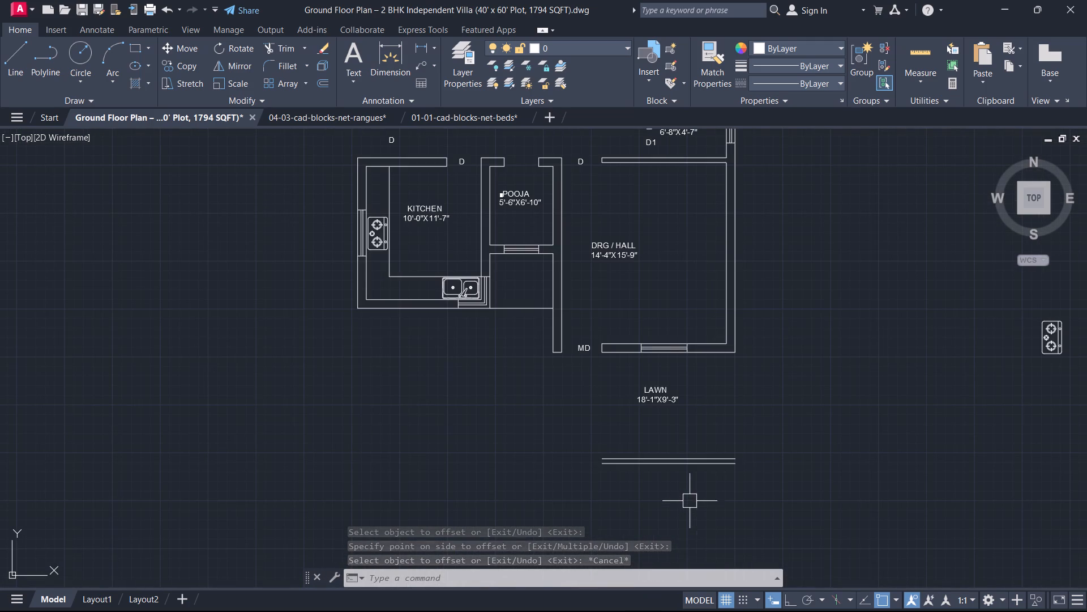
pyautogui.press('f')
pyautogui.press('space')
pyautogui.scroll(2, 711, 465)
pyautogui.click(718, 447)
pyautogui.scroll(-1, 724, 441)
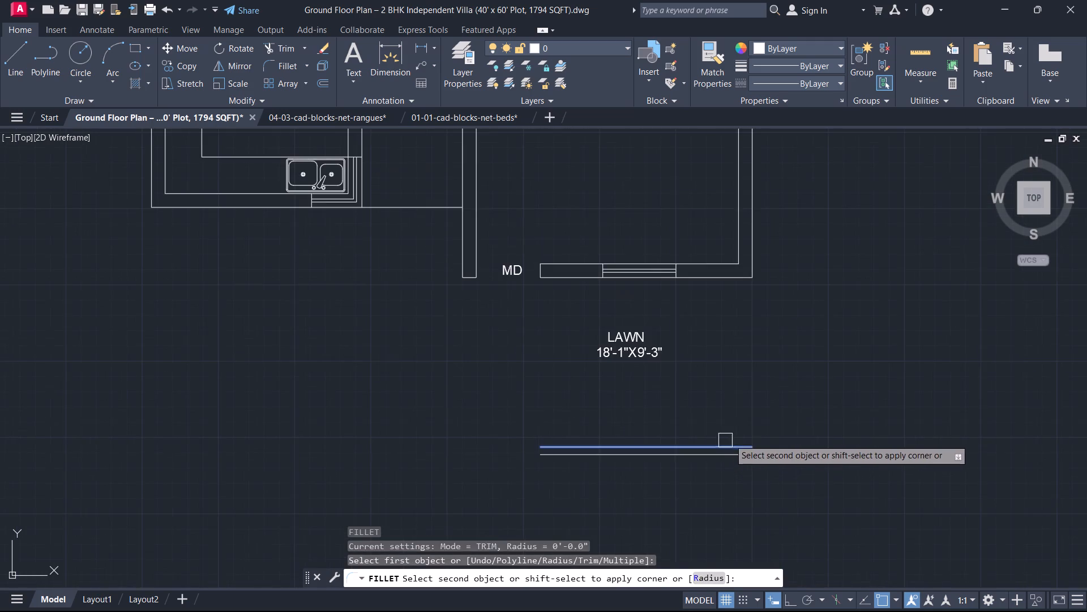
pyautogui.scroll(-4, 765, 372)
pyautogui.scroll(4, 784, 283)
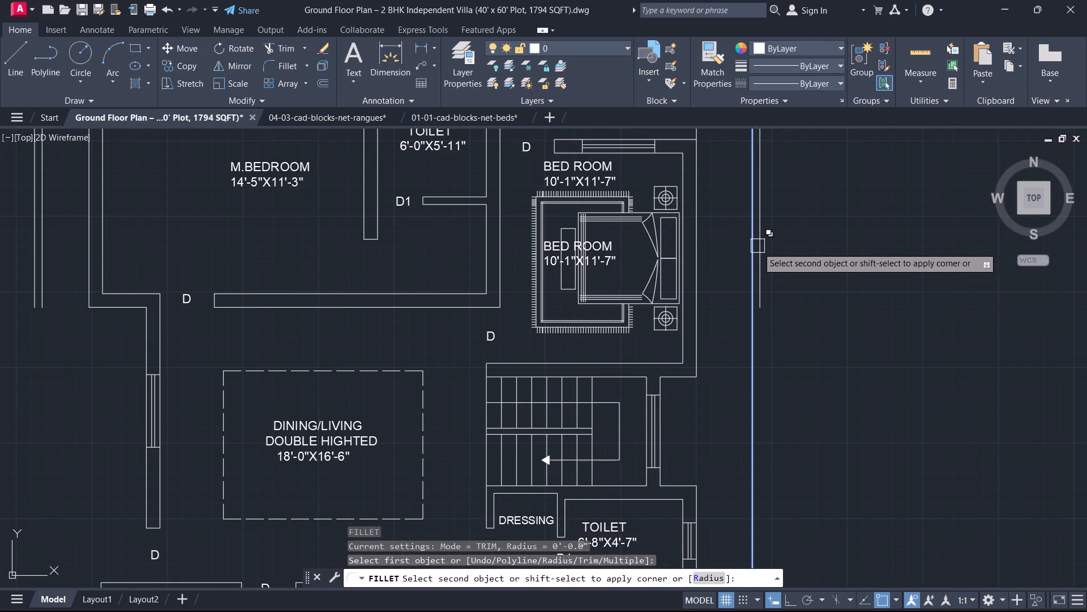
pyautogui.click(751, 246)
# Fillet the outer east boundary line with the outer south boundary line into a sharp corner.
pyautogui.press('space')
pyautogui.click(765, 267)
pyautogui.scroll(-2, 776, 302)
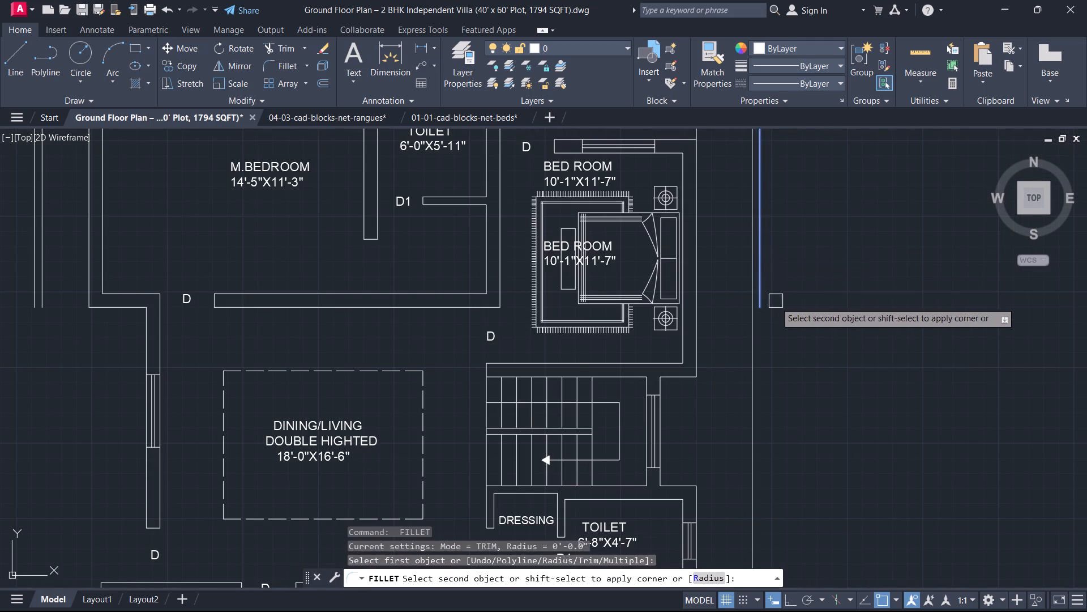
pyautogui.scroll(-1, 774, 302)
pyautogui.moveTo(773, 303); pyautogui.dragTo(802, 176, button='middle')
pyautogui.scroll(5, 759, 593)
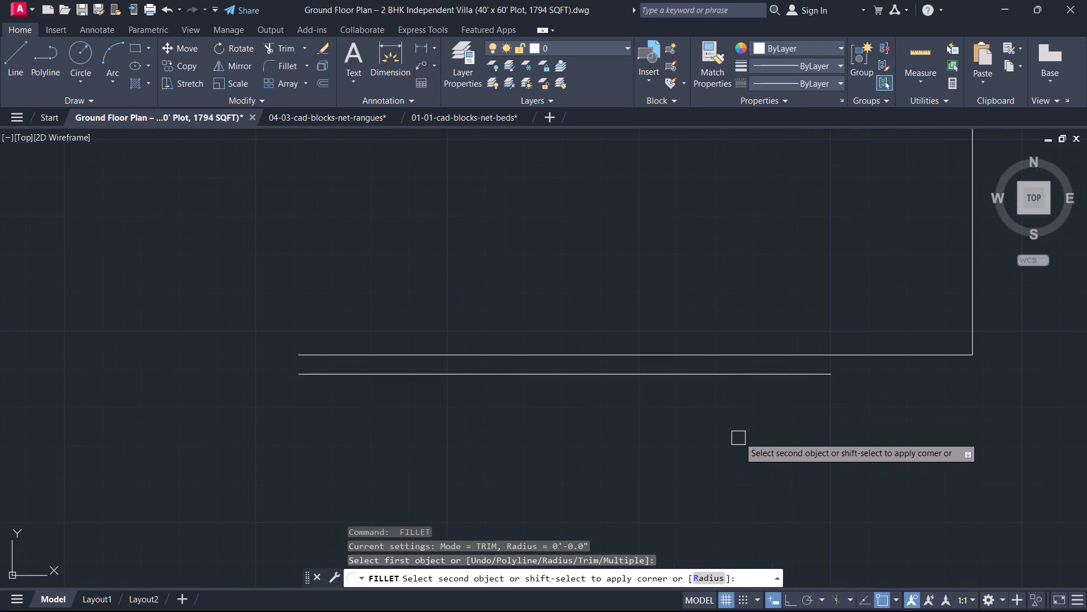
pyautogui.click(769, 378)
pyautogui.press('Escape')
# Fillet the inner south boundary line with the inner west boundary line into a sharp corner.
pyautogui.scroll(-5, 756, 411)
pyautogui.moveTo(781, 426); pyautogui.dragTo(1086, 456, button='middle')
pyautogui.scroll(4, 1080, 453)
pyautogui.press('space')
pyautogui.scroll(1, 1043, 426)
pyautogui.click(1006, 393)
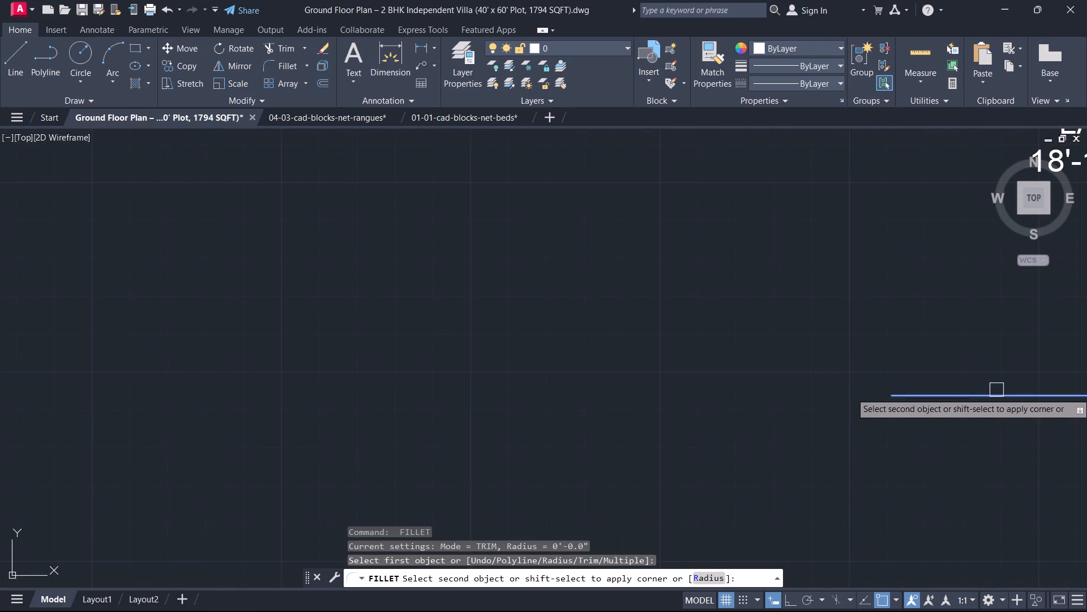
pyautogui.scroll(-6, 875, 405)
pyautogui.scroll(4, 714, 179)
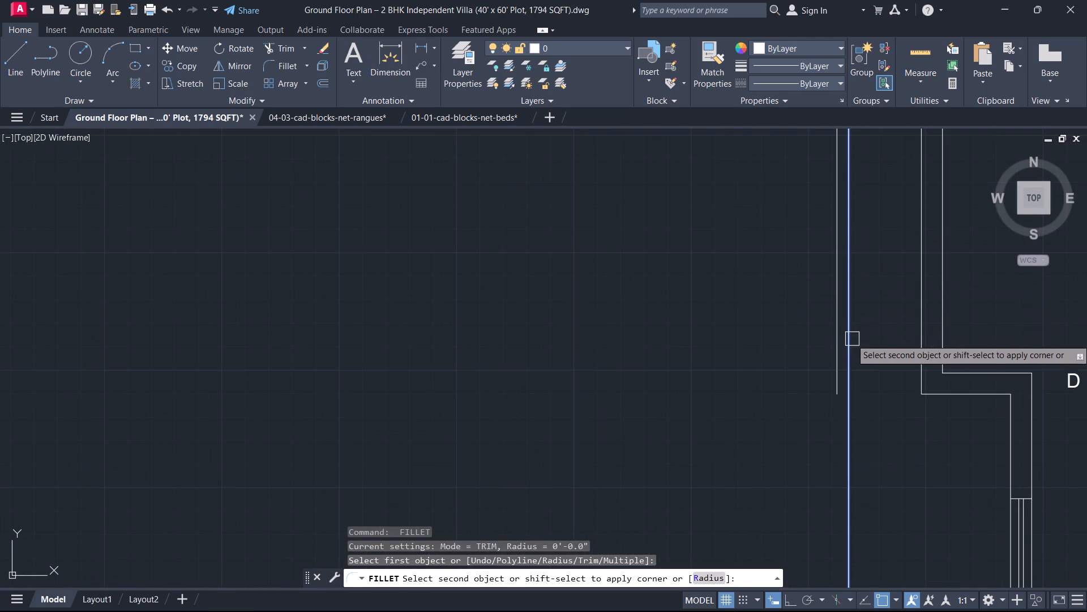
pyautogui.click(849, 339)
# Fillet the outer west boundary line with the outer south boundary line into a sharp corner.
pyautogui.press('space')
pyautogui.click(836, 348)
pyautogui.scroll(-4, 839, 405)
pyautogui.moveTo(853, 439); pyautogui.dragTo(840, 421, button='middle')
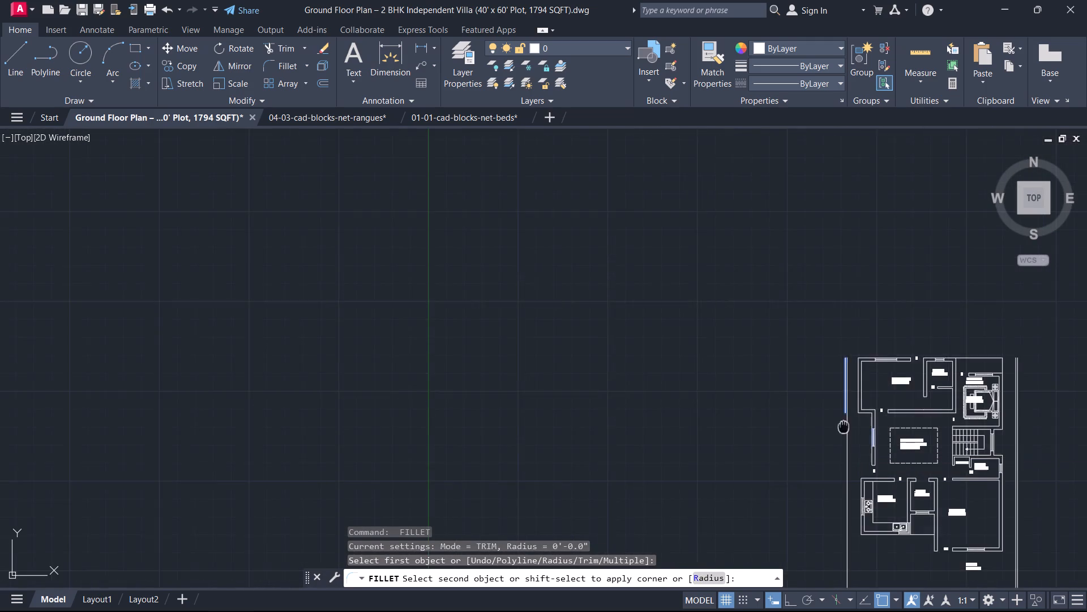
pyautogui.scroll(-2, 822, 440)
pyautogui.moveTo(823, 443); pyautogui.dragTo(757, 304, button='middle')
pyautogui.scroll(5, 804, 381)
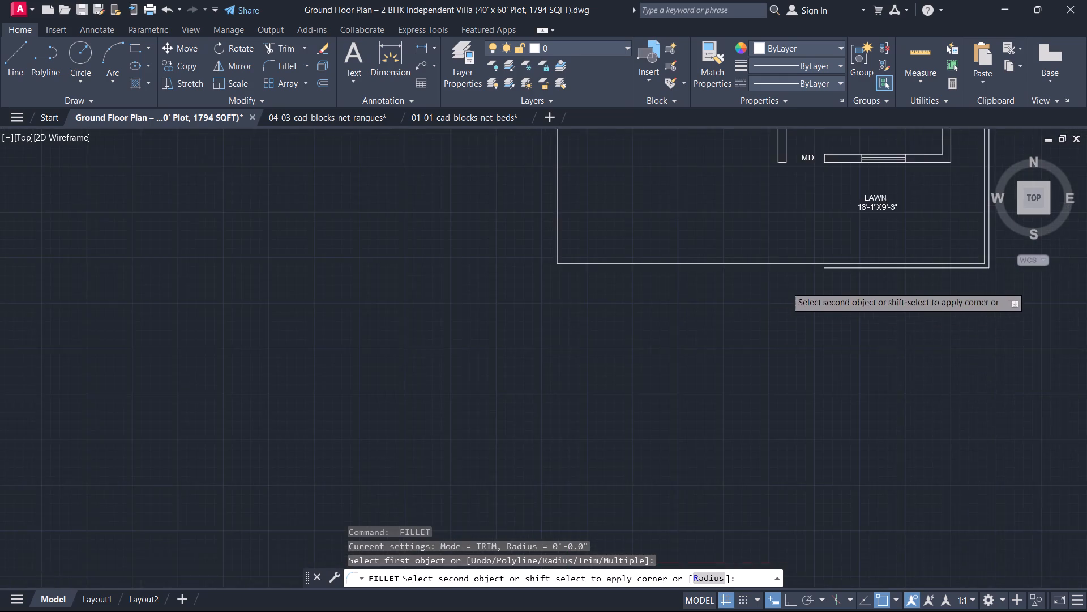
pyautogui.click(879, 256)
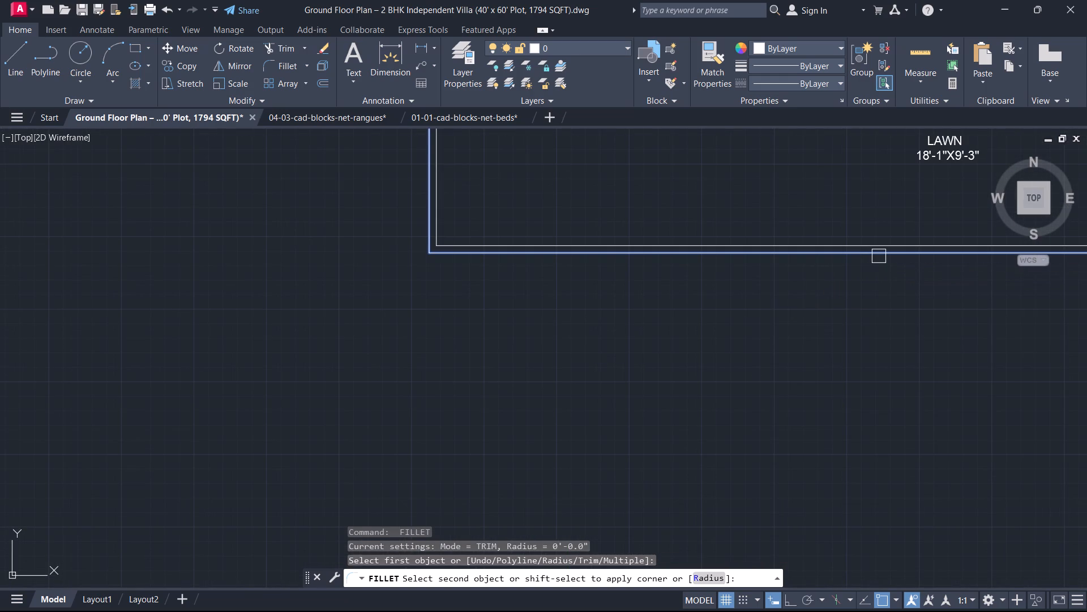
pyautogui.press('Escape')
# Offset the outer south boundary line 60' northward, beyond M.BEDROOM, to place the north boundary line.
pyautogui.scroll(-3, 808, 294)
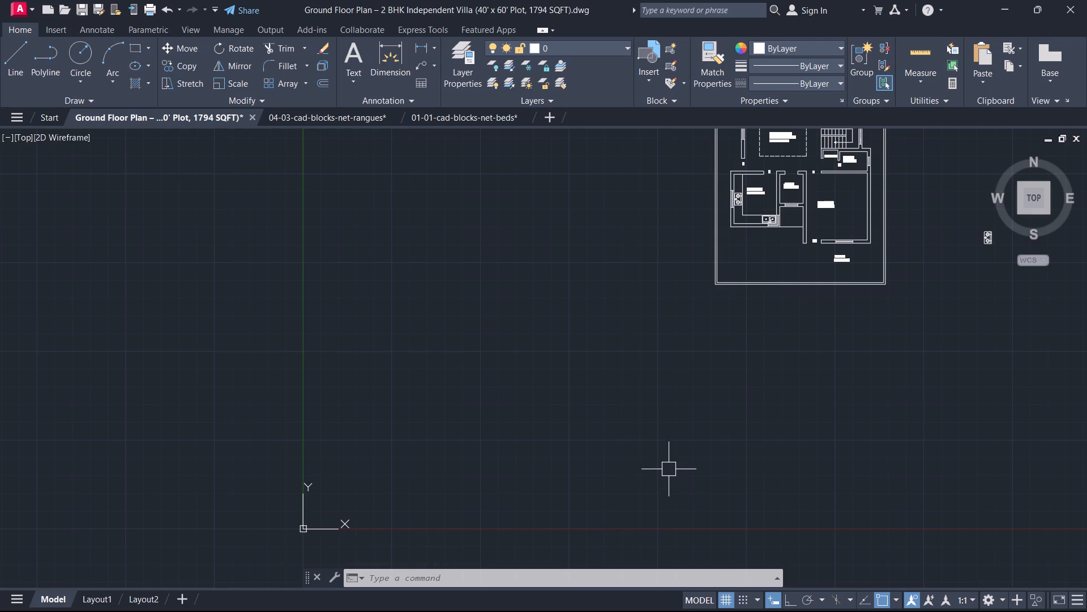
pyautogui.scroll(-1, 774, 338)
pyautogui.moveTo(784, 333); pyautogui.dragTo(768, 517, button='middle')
pyautogui.scroll(2, 722, 340)
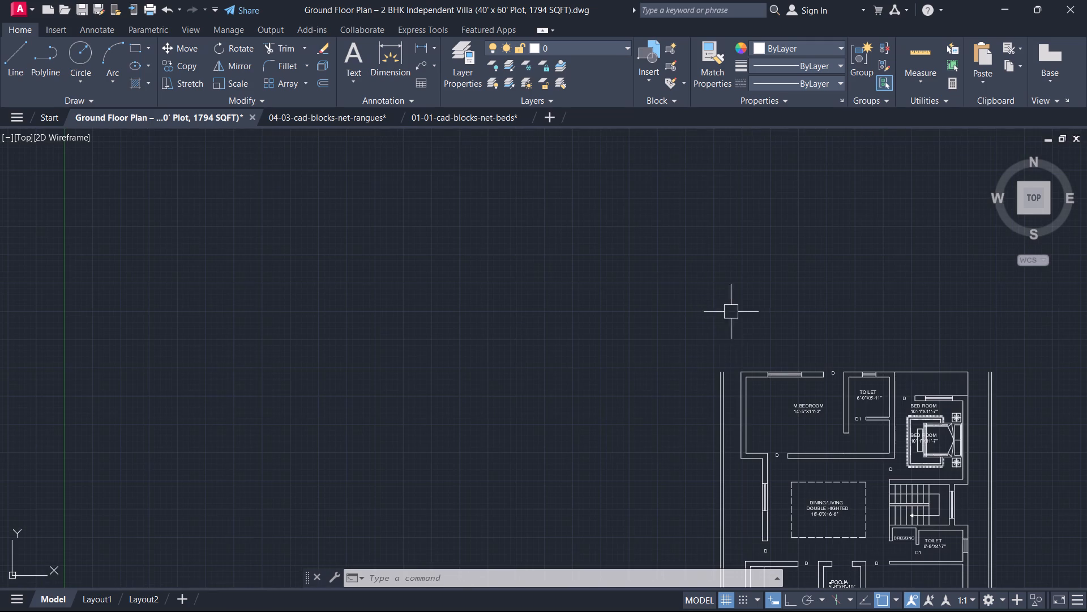
pyautogui.moveTo(731, 362); pyautogui.dragTo(536, 354, button='middle')
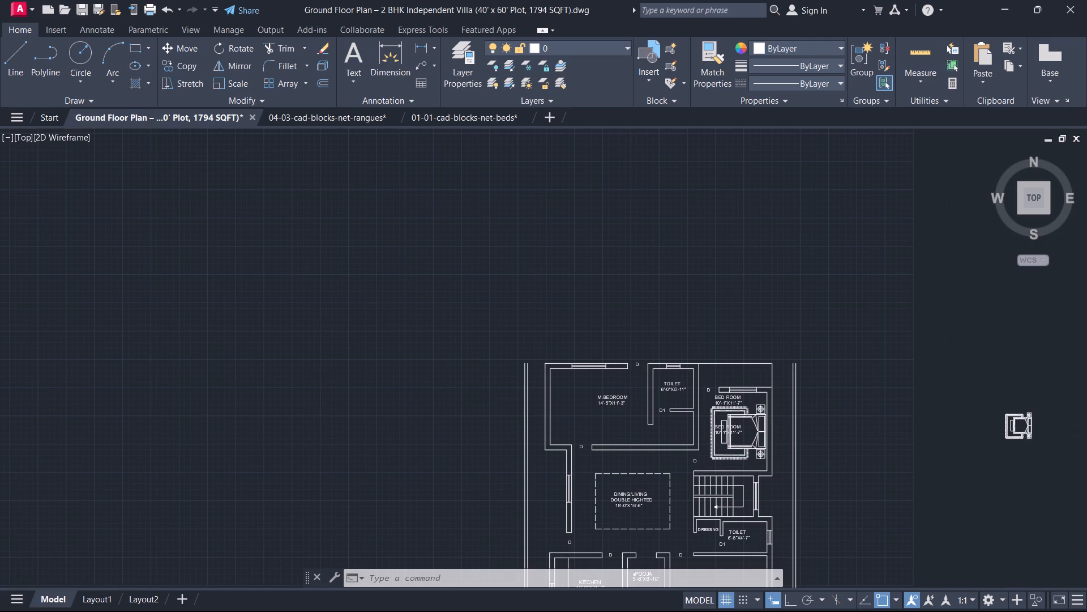
pyautogui.write("O 60'")
pyautogui.press('Return')
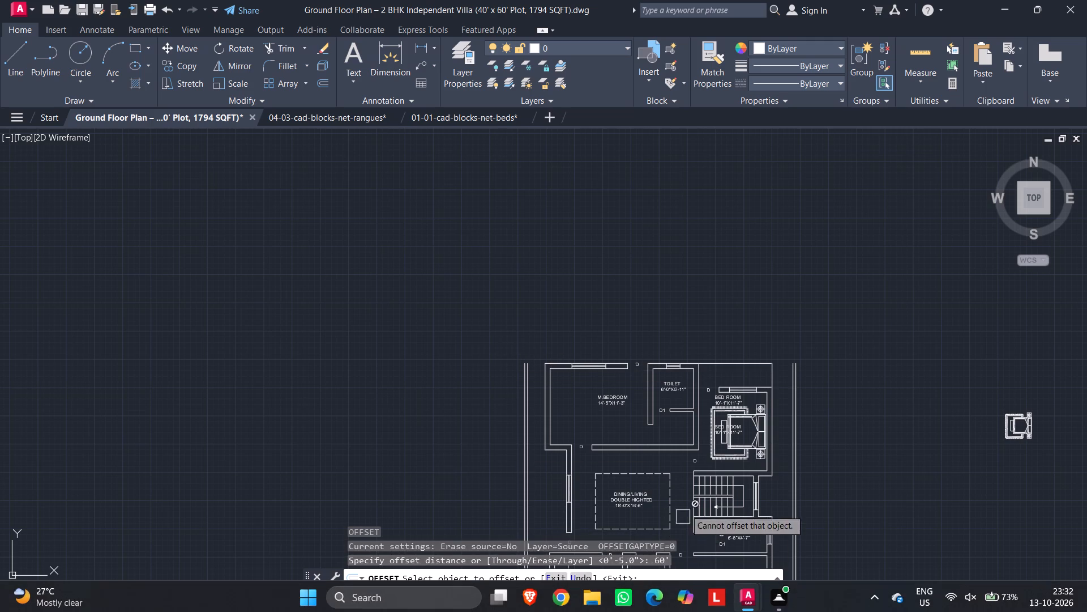
pyautogui.moveTo(681, 505); pyautogui.dragTo(597, 147, button='middle')
pyautogui.scroll(2, 570, 341)
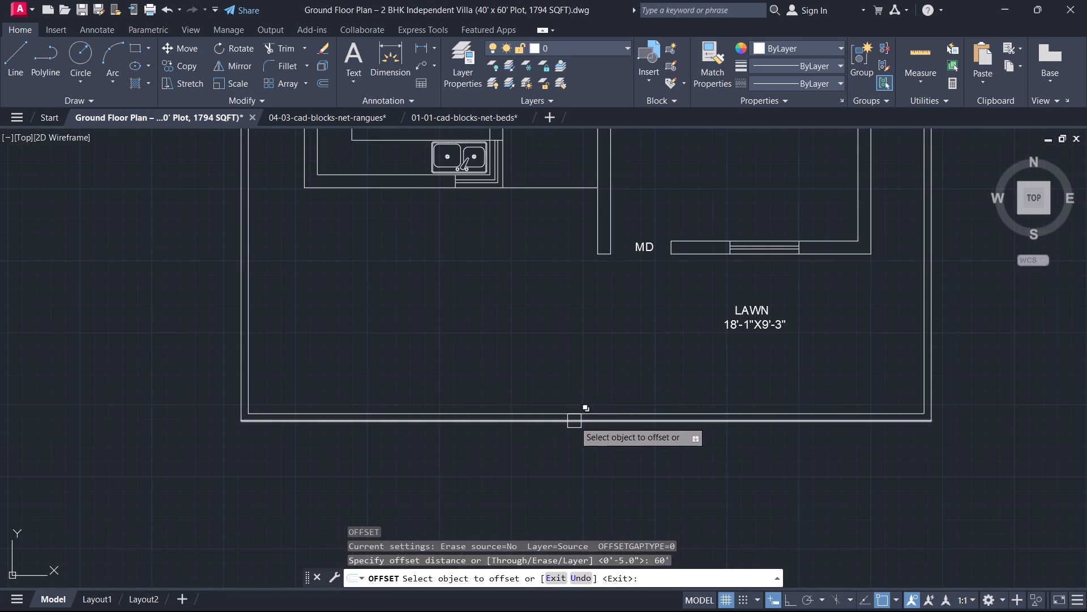
pyautogui.click(574, 424)
pyautogui.click(541, 350)
pyautogui.scroll(-3, 546, 339)
pyautogui.moveTo(547, 337); pyautogui.dragTo(560, 509, button='middle')
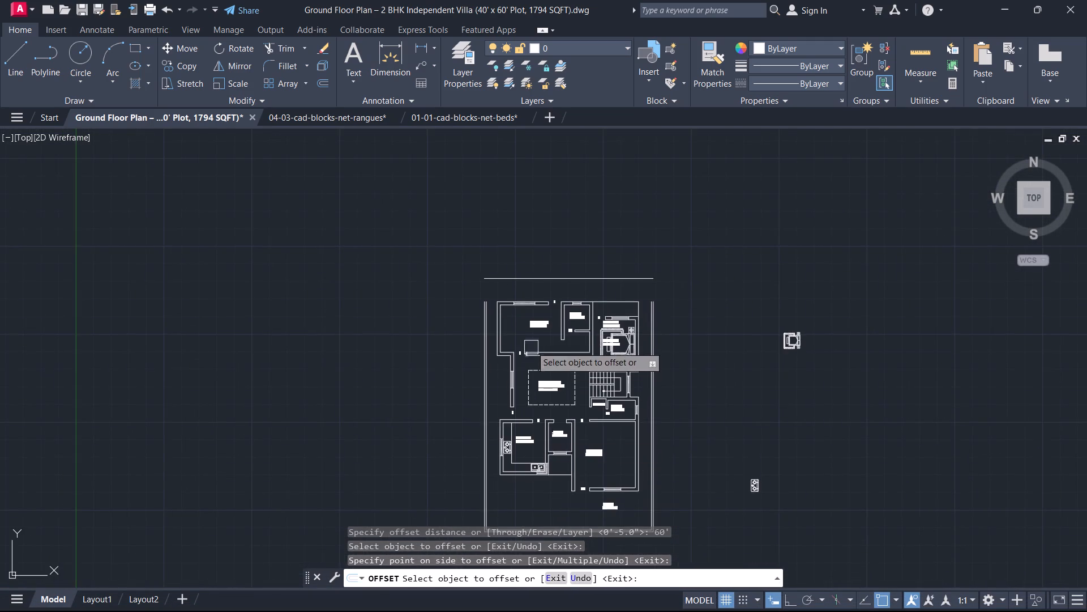
pyautogui.press('Escape')
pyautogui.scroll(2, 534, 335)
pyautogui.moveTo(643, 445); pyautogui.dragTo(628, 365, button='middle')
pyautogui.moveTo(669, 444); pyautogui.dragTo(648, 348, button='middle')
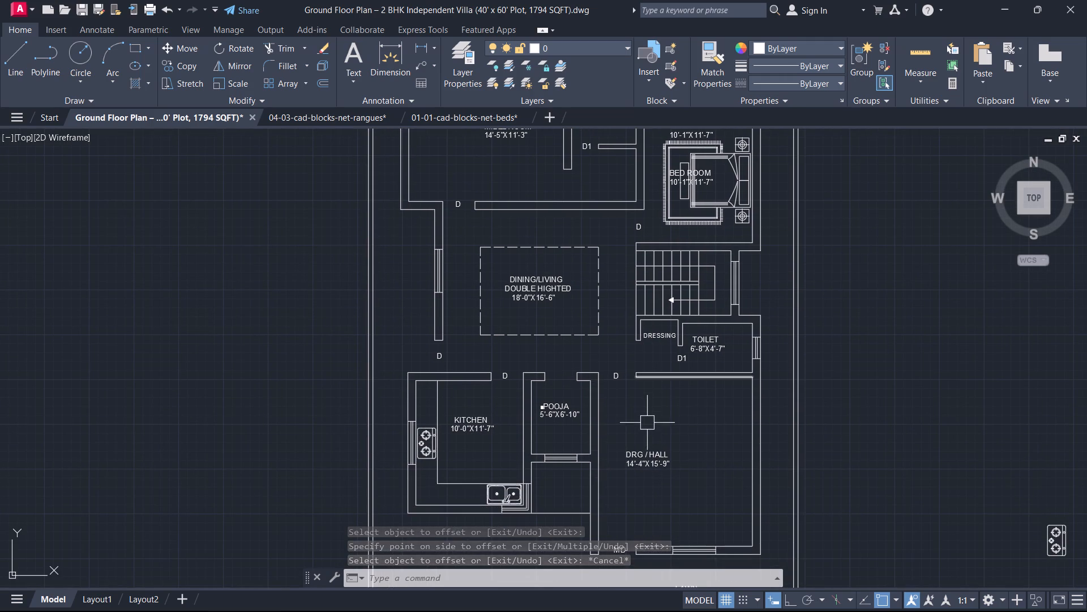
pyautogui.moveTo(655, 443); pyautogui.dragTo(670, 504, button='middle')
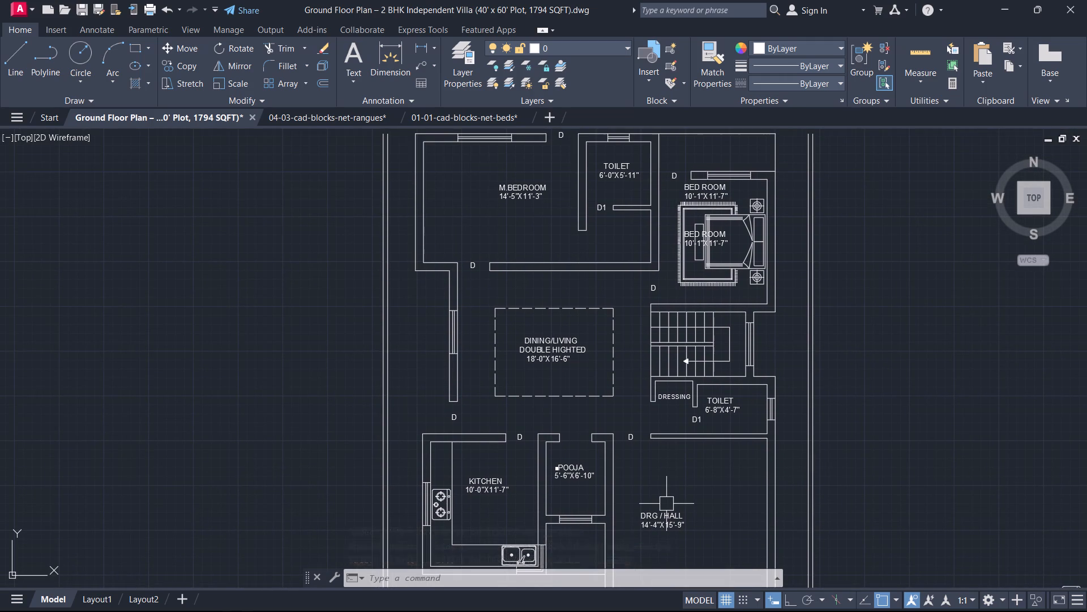
# Review the floor plan layout and its boundary lines, from M.BEDROOM and BED ROOM down to KITCHEN and DRG / HALL.
pyautogui.moveTo(628, 407); pyautogui.dragTo(639, 357, button='middle')
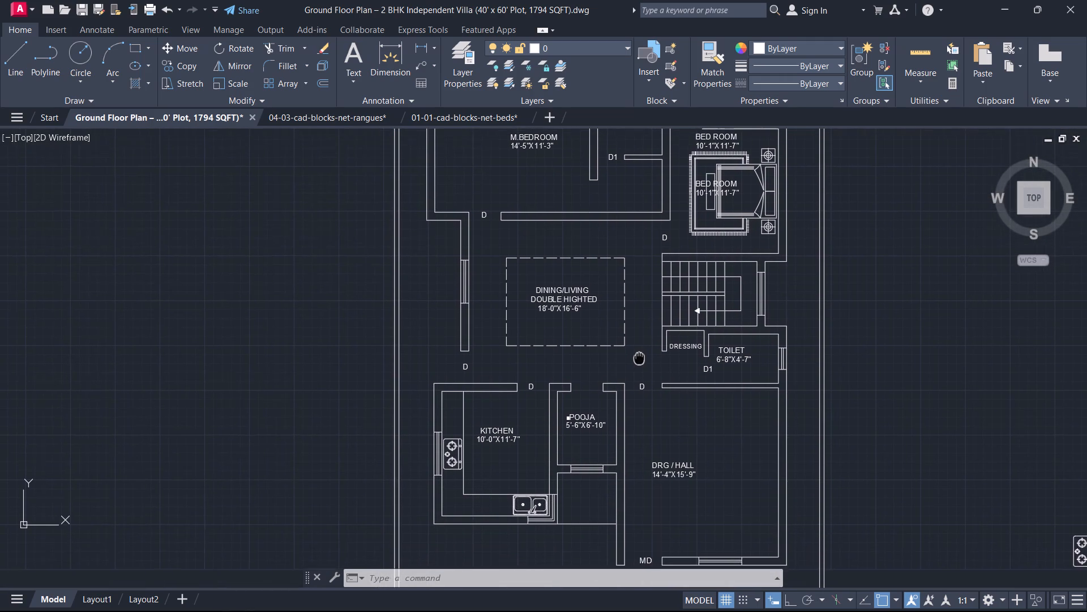
pyautogui.moveTo(639, 357); pyautogui.dragTo(635, 437, button='middle')
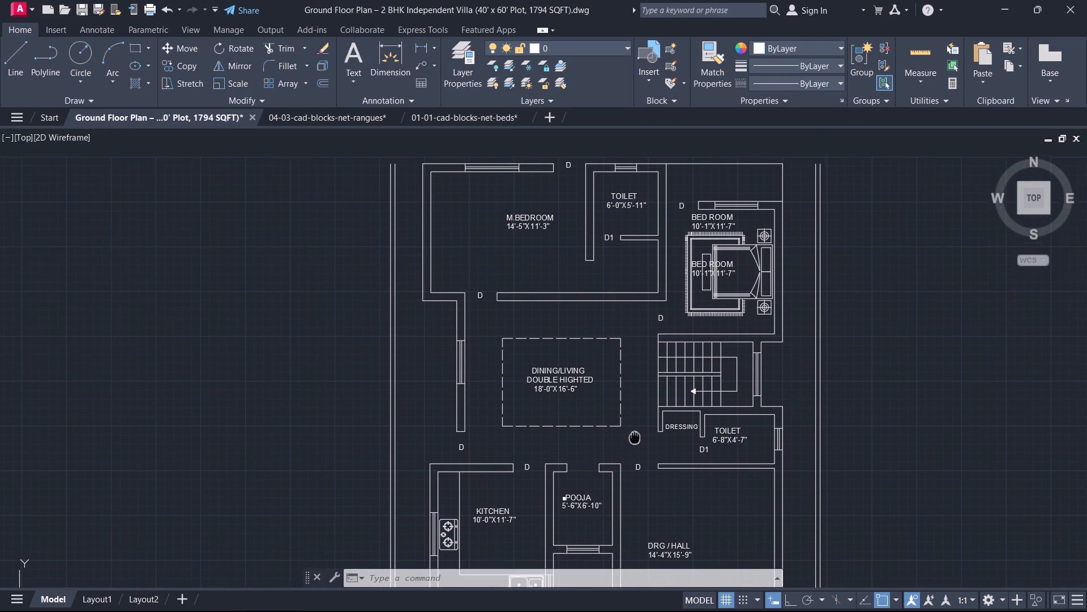
pyautogui.moveTo(635, 437); pyautogui.dragTo(634, 416, button='middle')
pyautogui.moveTo(662, 468); pyautogui.dragTo(654, 379, button='middle')
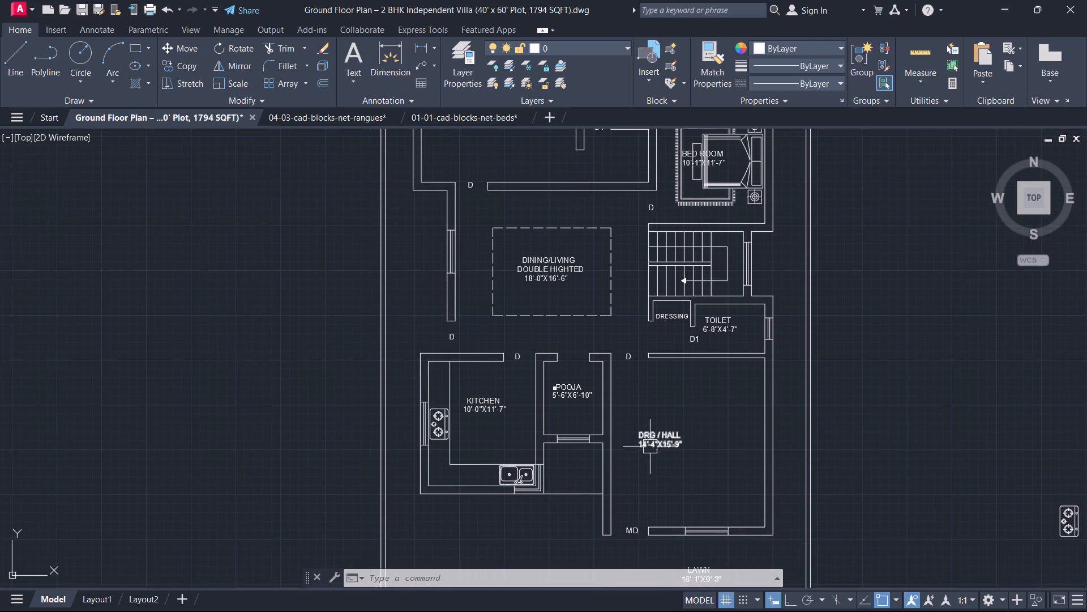
pyautogui.moveTo(648, 452); pyautogui.dragTo(653, 501, button='middle')
pyautogui.scroll(-1, 553, 373)
pyautogui.moveTo(557, 378); pyautogui.dragTo(569, 392, button='middle')
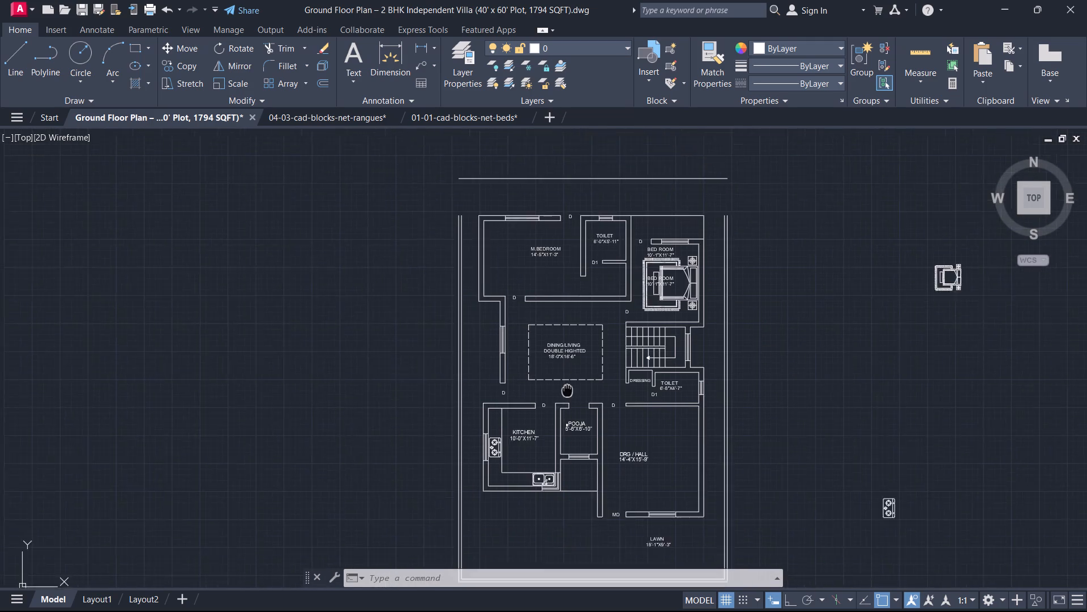
pyautogui.moveTo(569, 392); pyautogui.dragTo(578, 425, button='middle')
pyautogui.scroll(1, 581, 360)
pyautogui.scroll(-1, 601, 351)
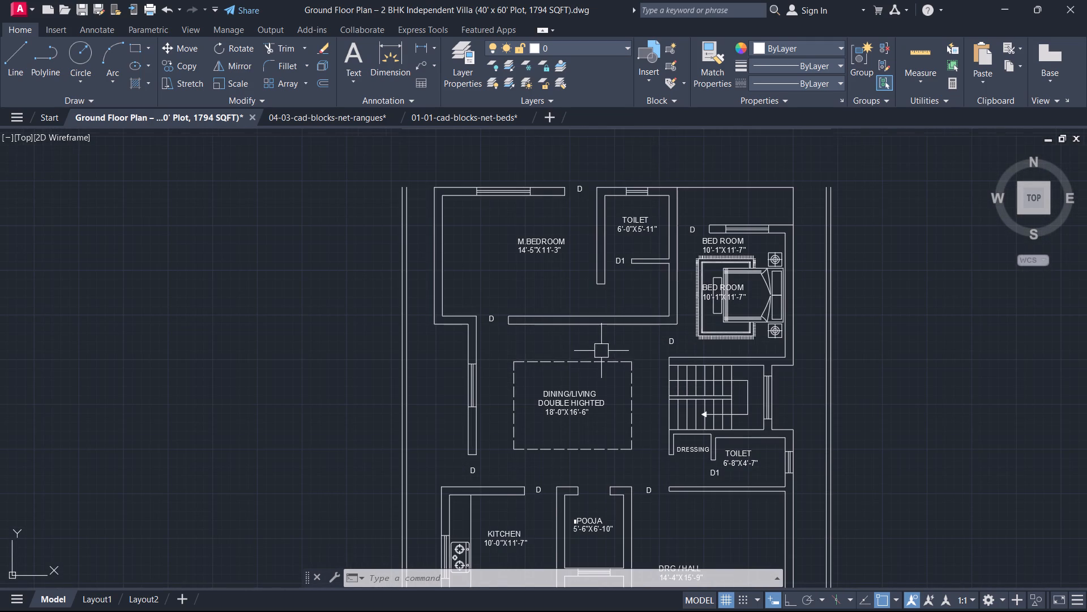
pyautogui.moveTo(608, 386); pyautogui.dragTo(572, 384, button='middle')
pyautogui.scroll(1, 600, 308)
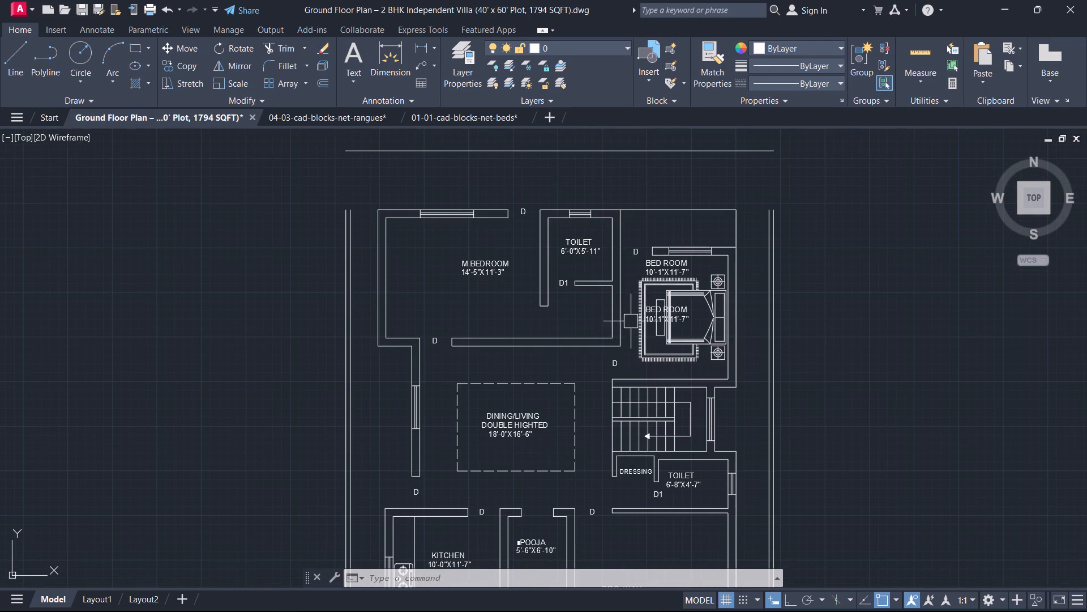
pyautogui.scroll(1, 616, 339)
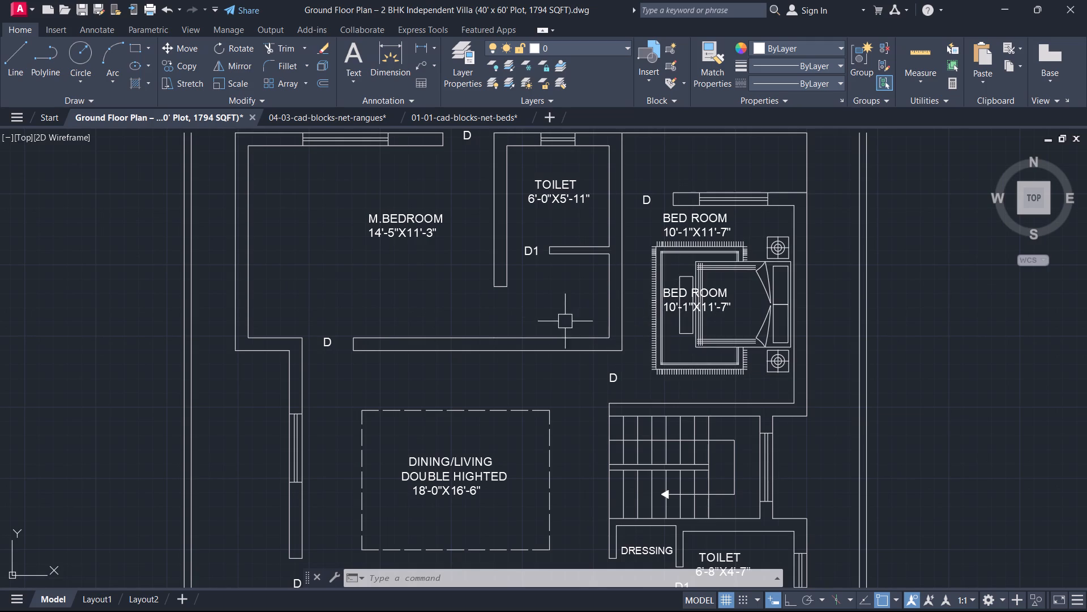
pyautogui.moveTo(558, 385); pyautogui.dragTo(551, 383, button='middle')
pyautogui.scroll(-1, 552, 383)
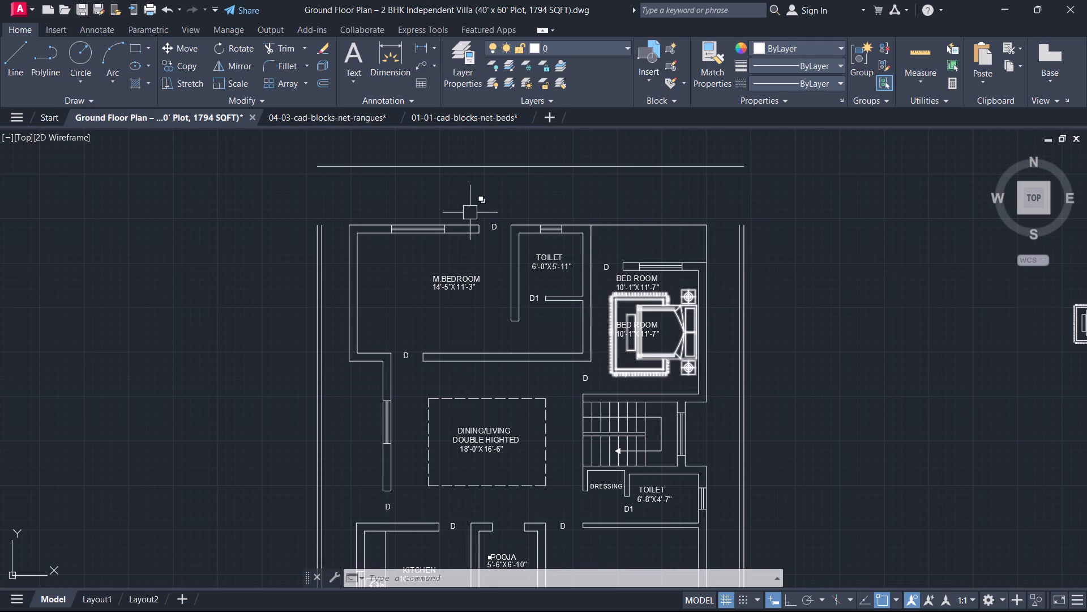
# Offset the north boundary line 5" inward toward the villa to form the north wall's inner face.
pyautogui.moveTo(517, 261); pyautogui.dragTo(571, 318, button='middle')
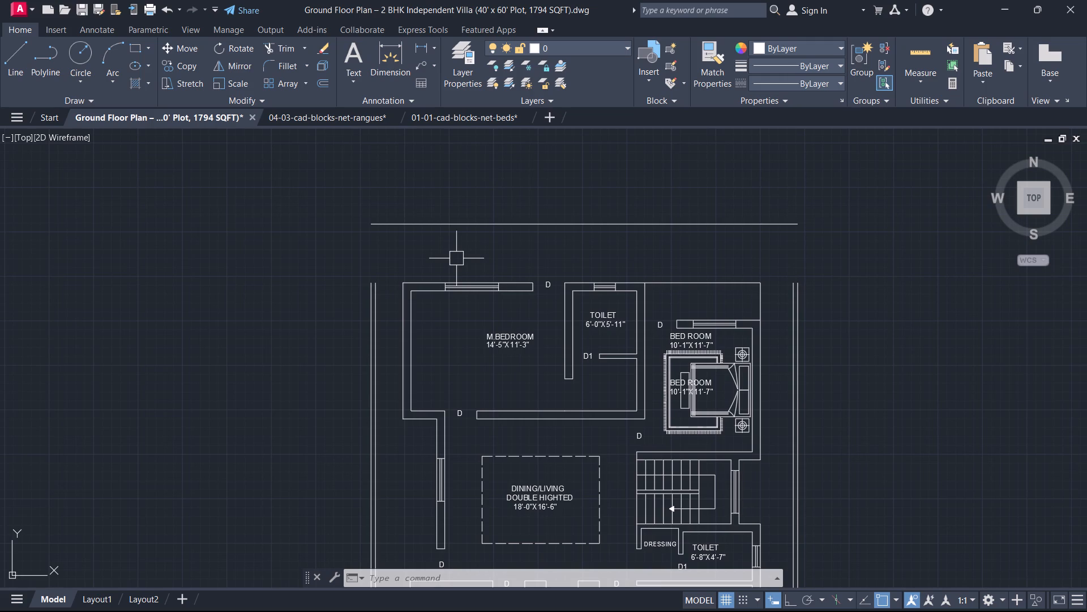
pyautogui.write('O')
pyautogui.press('space')
pyautogui.press('5')
pyautogui.press('Return')
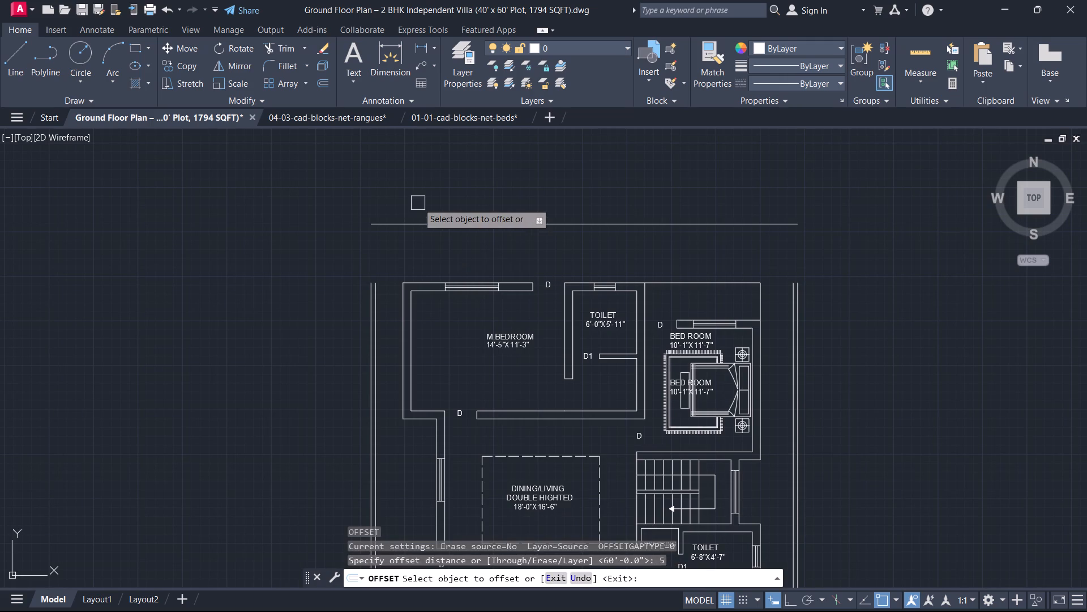
pyautogui.moveTo(438, 222); pyautogui.dragTo(436, 227)
pyautogui.click(408, 262)
pyautogui.press('Escape')
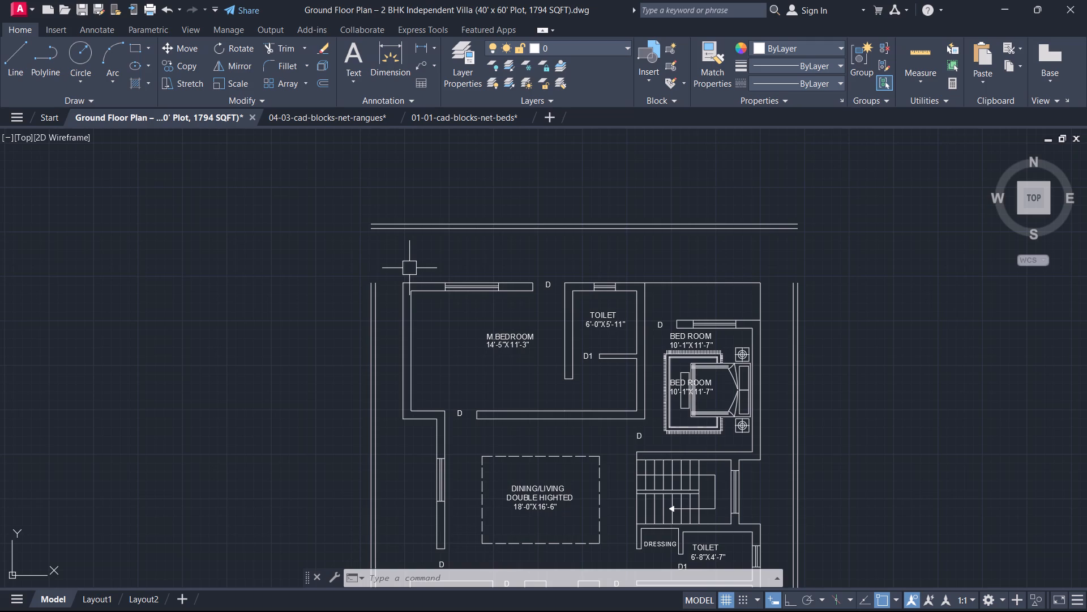
# Fillet the inner west boundary line with the inner north boundary line into a sharp corner.
pyautogui.scroll(1, 328, 365)
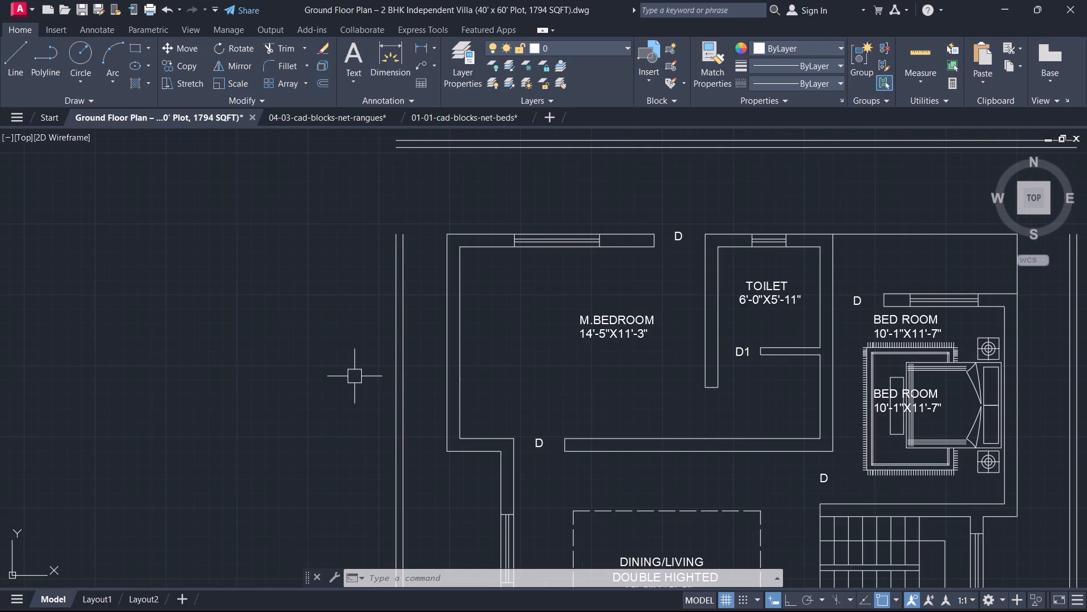
pyautogui.press('f')
pyautogui.press('space')
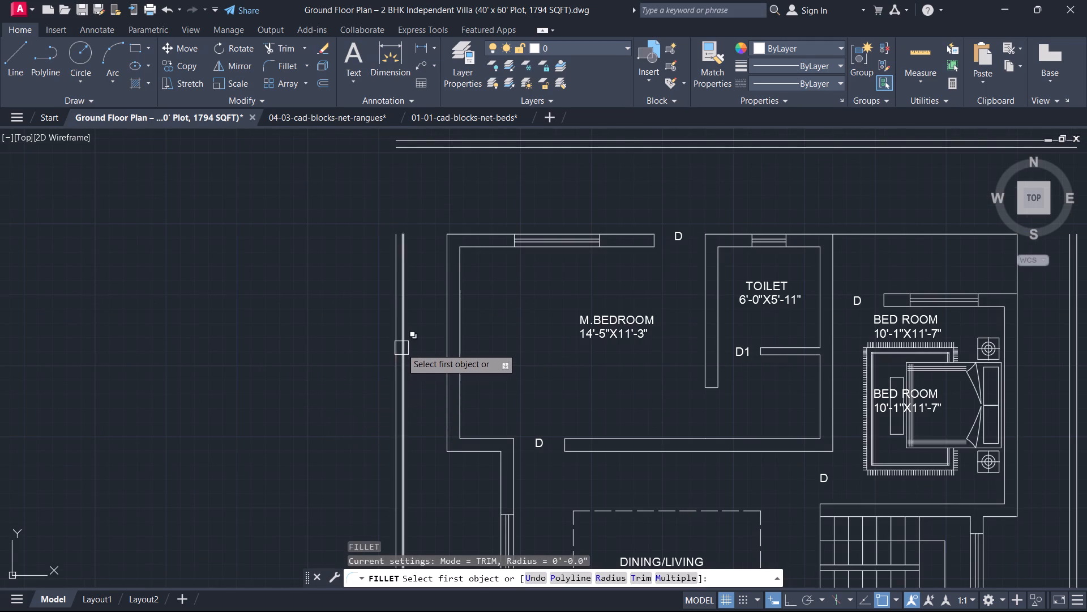
pyautogui.click(401, 348)
pyautogui.click(454, 153)
pyautogui.press('Escape')
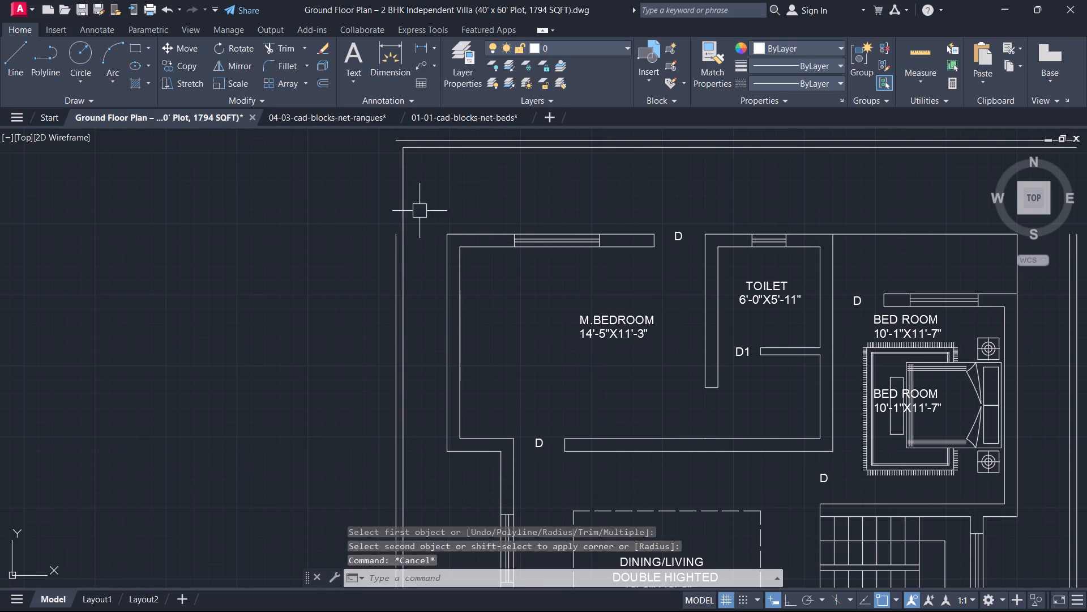
# Fillet the outer west boundary line with the outer north boundary line into a sharp corner.
pyautogui.press('space')
pyautogui.click(392, 245)
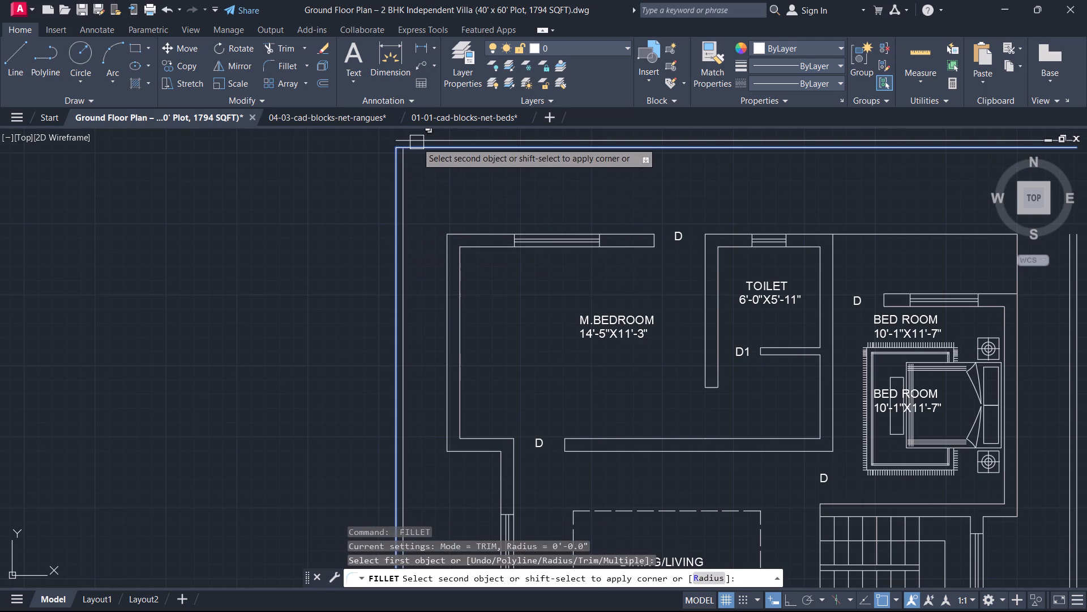
pyautogui.click(408, 138)
pyautogui.press('Escape')
# Fillet the inner east boundary line with the inner north boundary line into a sharp corner.
pyautogui.scroll(-2, 431, 195)
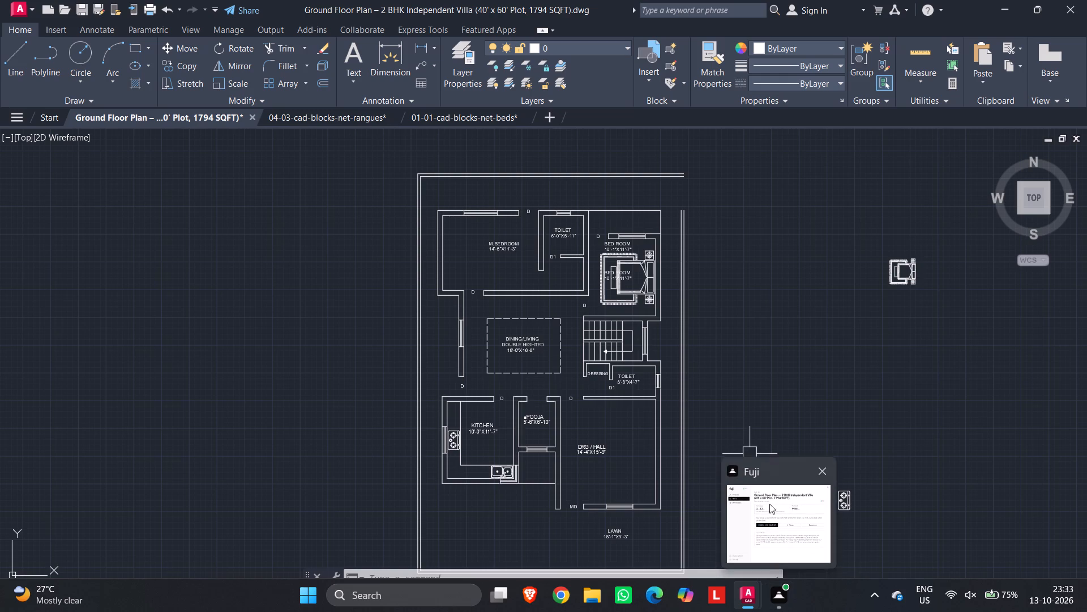
pyautogui.scroll(1, 562, 204)
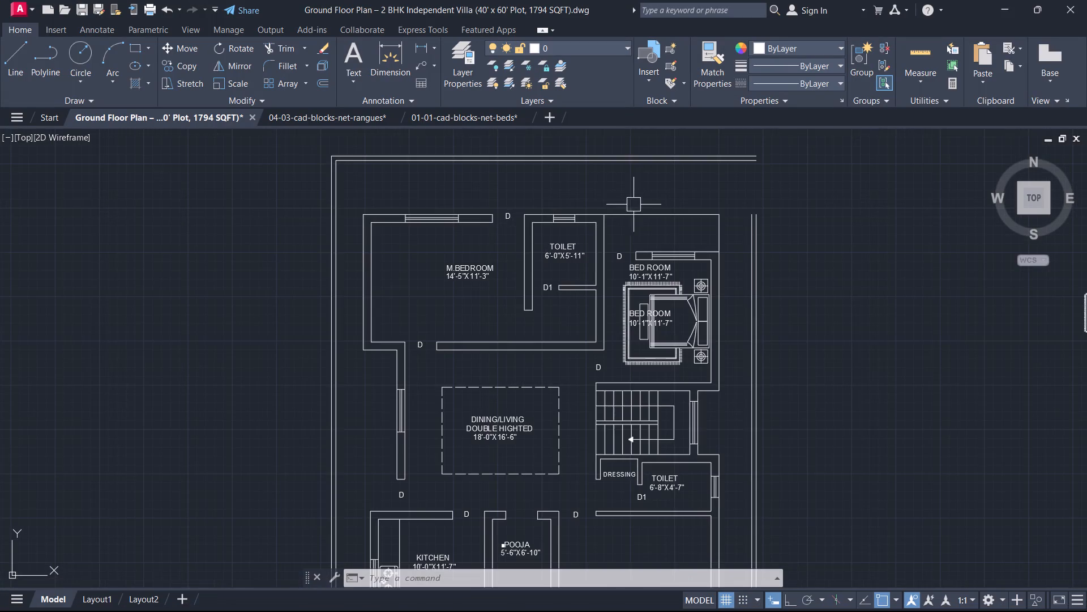
pyautogui.scroll(1, 770, 216)
pyautogui.moveTo(770, 216); pyautogui.dragTo(718, 250, button='middle')
pyautogui.press('f')
pyautogui.press('space')
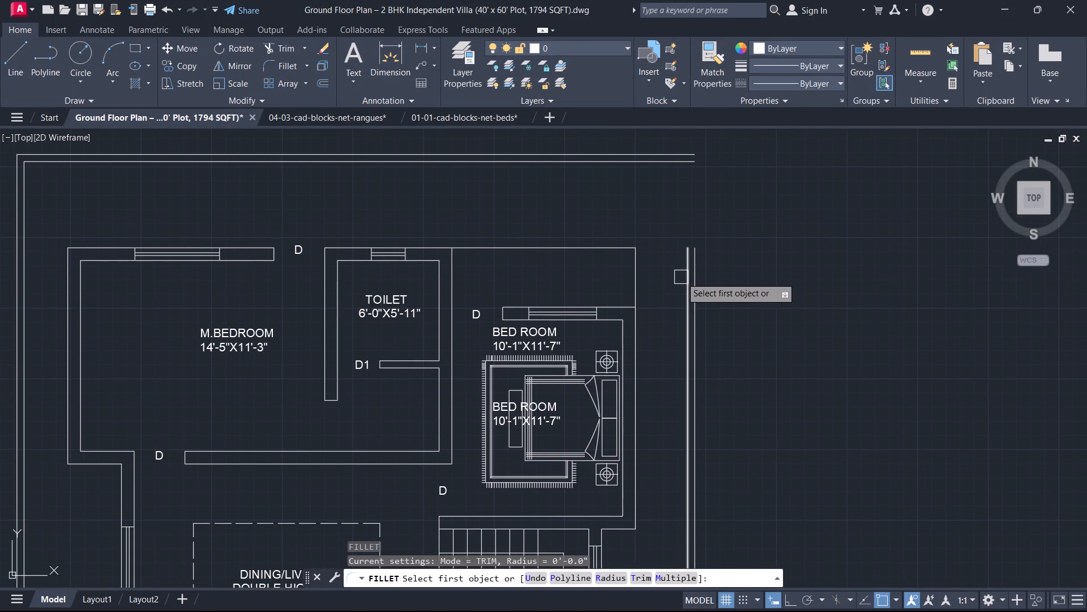
pyautogui.scroll(3, 674, 290)
pyautogui.moveTo(730, 326); pyautogui.dragTo(725, 326)
pyautogui.scroll(-1, 678, 303)
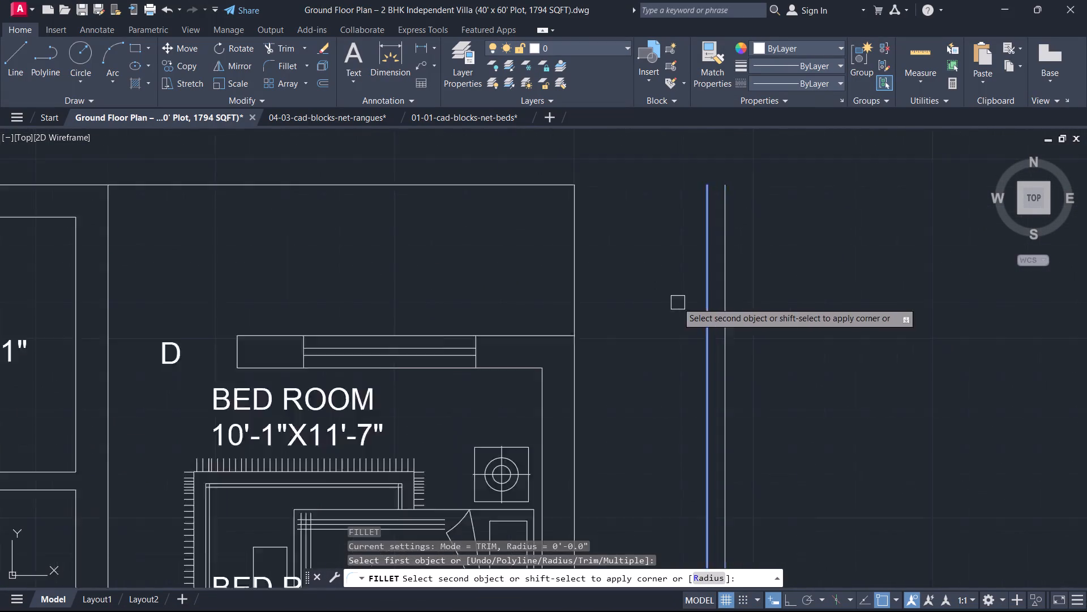
pyautogui.scroll(-3, 677, 302)
pyautogui.moveTo(675, 301); pyautogui.dragTo(688, 339, button='middle')
pyautogui.click(682, 262)
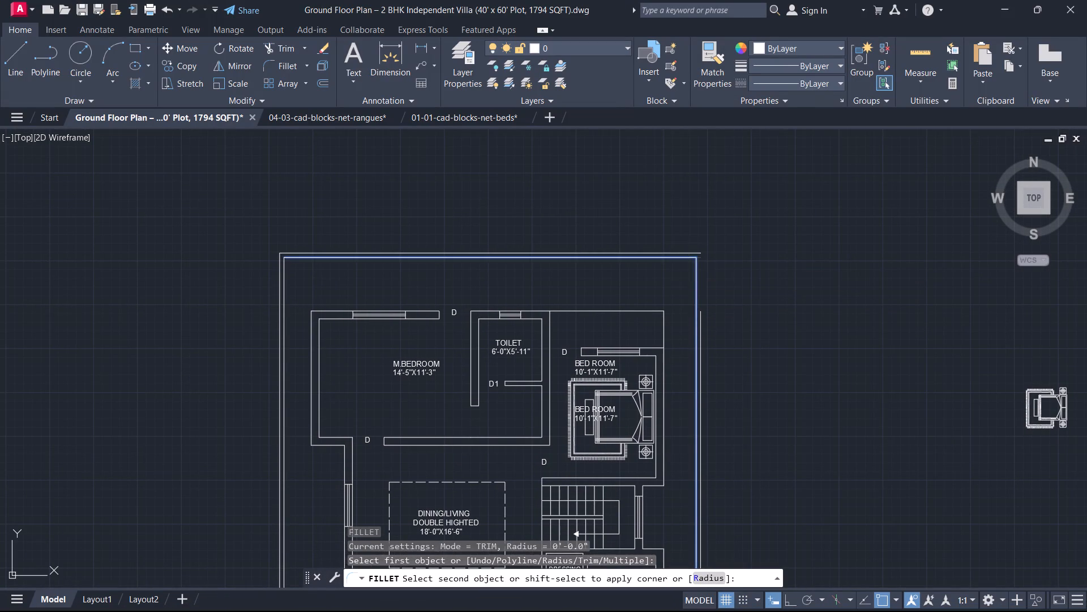
# Fillet the outer east boundary line with the outer north boundary line into a sharp corner.
pyautogui.press('space')
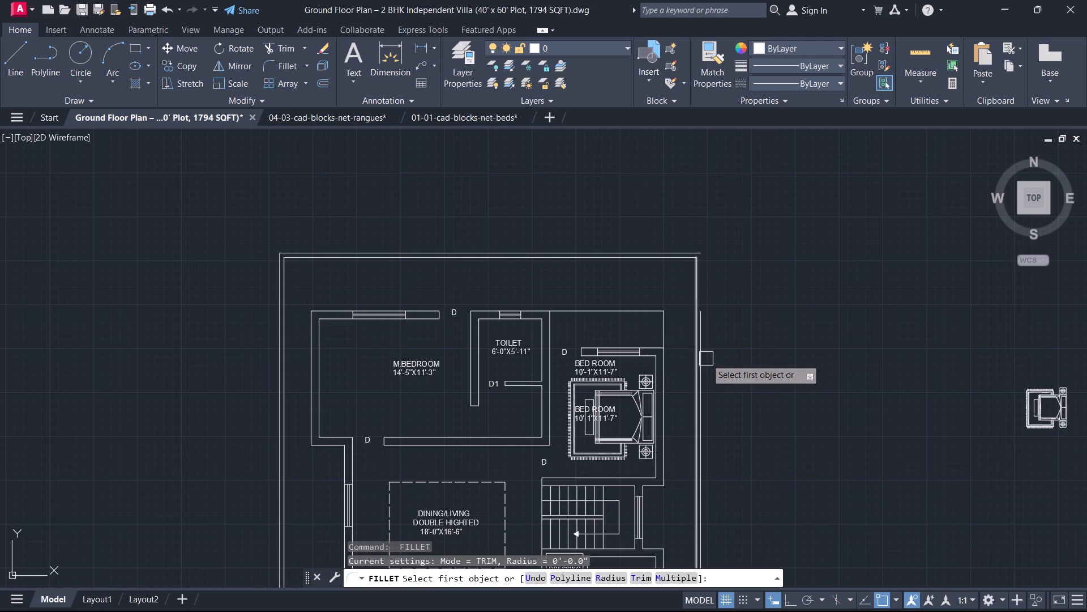
pyautogui.click(706, 359)
pyautogui.click(684, 248)
pyautogui.press('Escape')
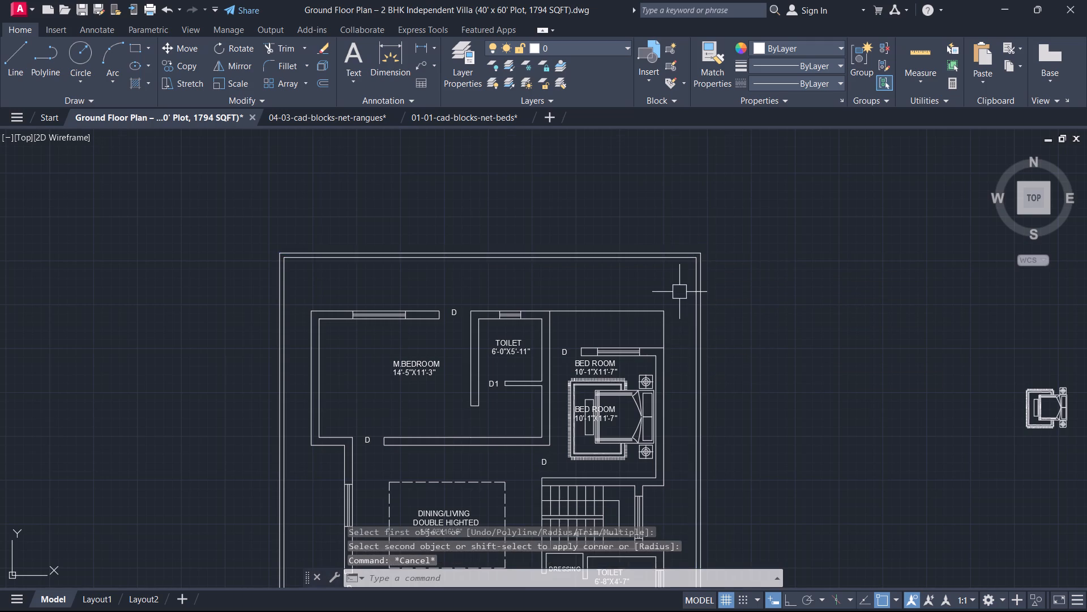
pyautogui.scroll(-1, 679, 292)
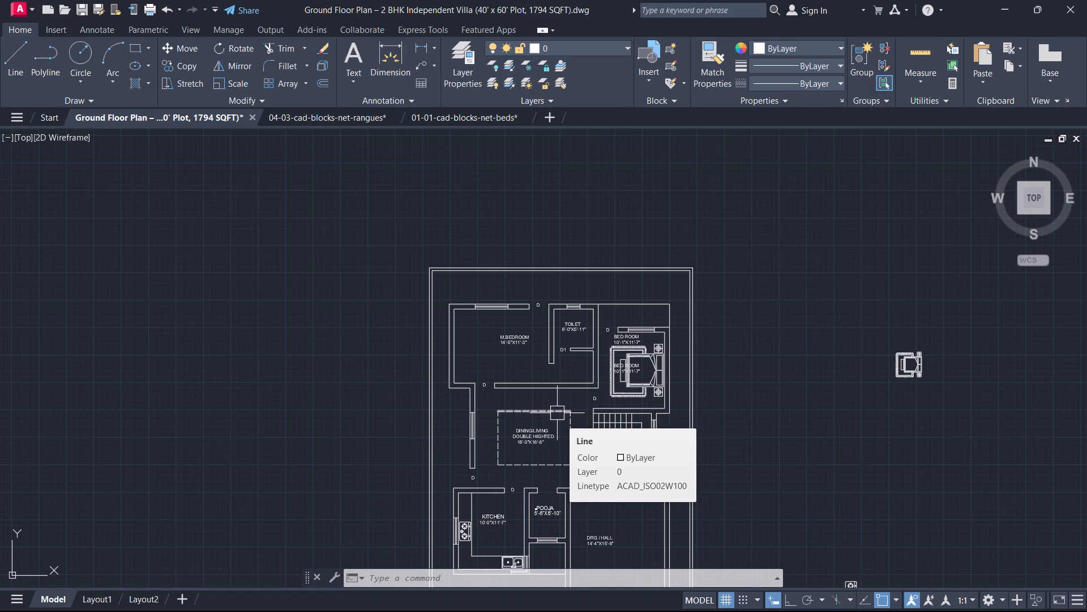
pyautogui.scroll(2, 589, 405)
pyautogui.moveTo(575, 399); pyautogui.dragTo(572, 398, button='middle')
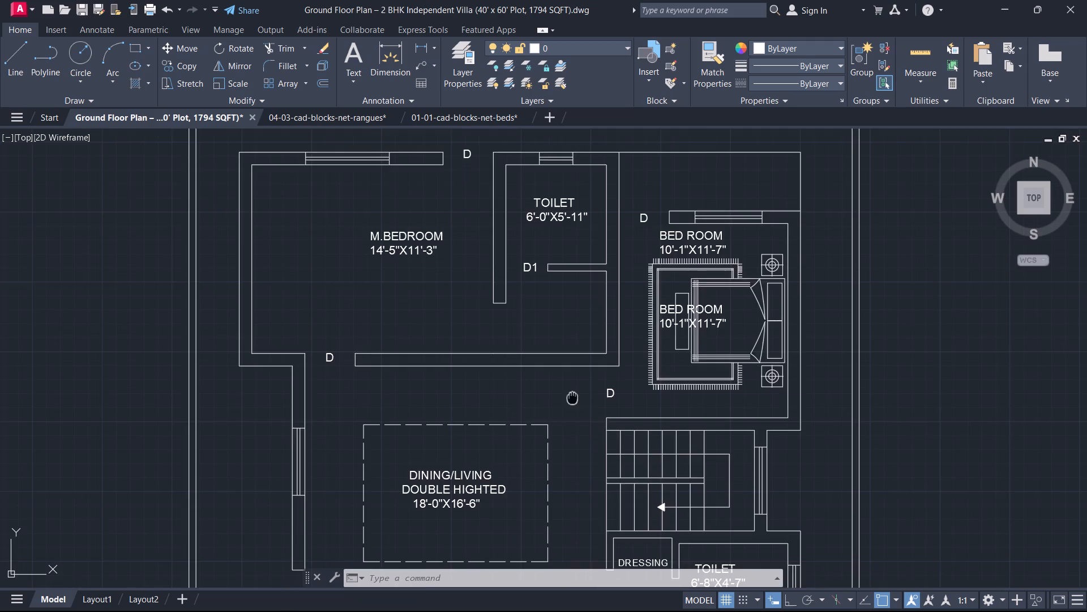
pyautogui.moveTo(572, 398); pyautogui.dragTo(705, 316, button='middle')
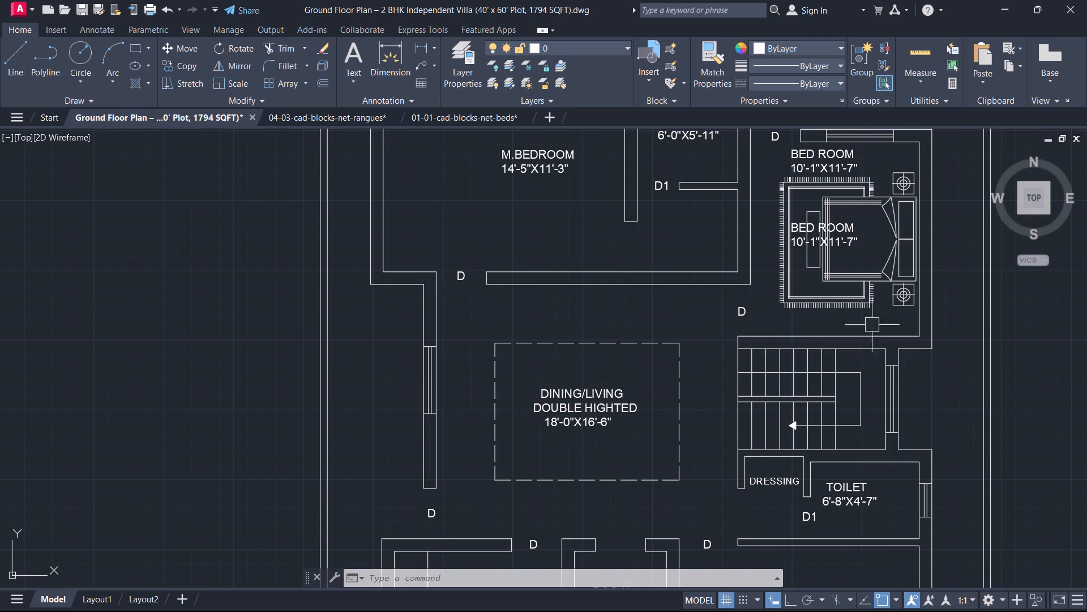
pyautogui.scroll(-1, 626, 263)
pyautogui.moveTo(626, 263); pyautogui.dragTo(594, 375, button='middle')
# Check the extents of the lines enclosing the open area north of the BED ROOM.
pyautogui.scroll(1, 596, 161)
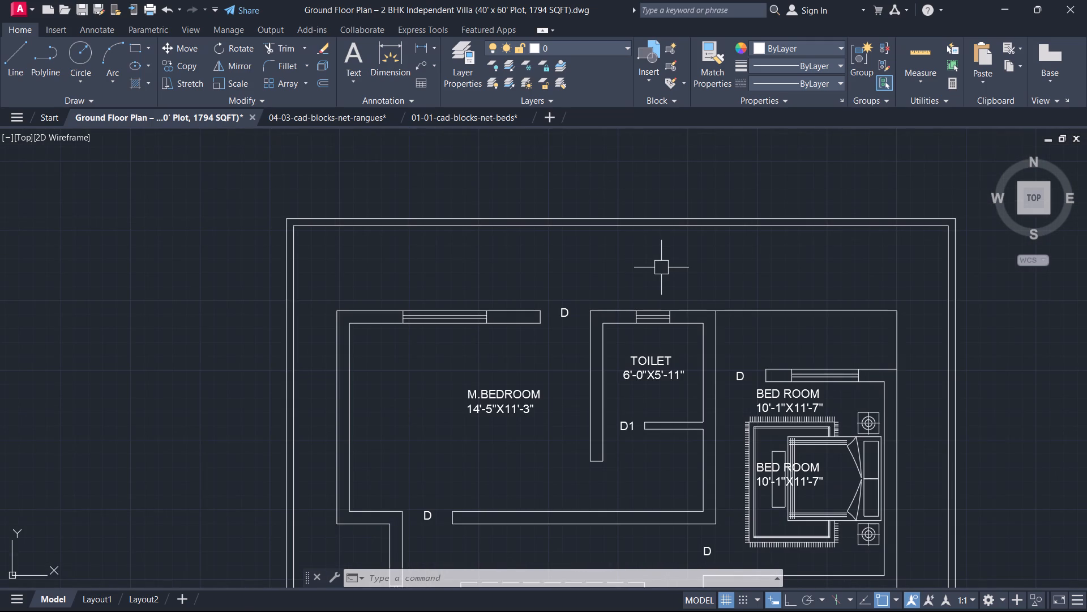
pyautogui.scroll(2, 755, 333)
pyautogui.moveTo(802, 329); pyautogui.dragTo(803, 329, button='middle')
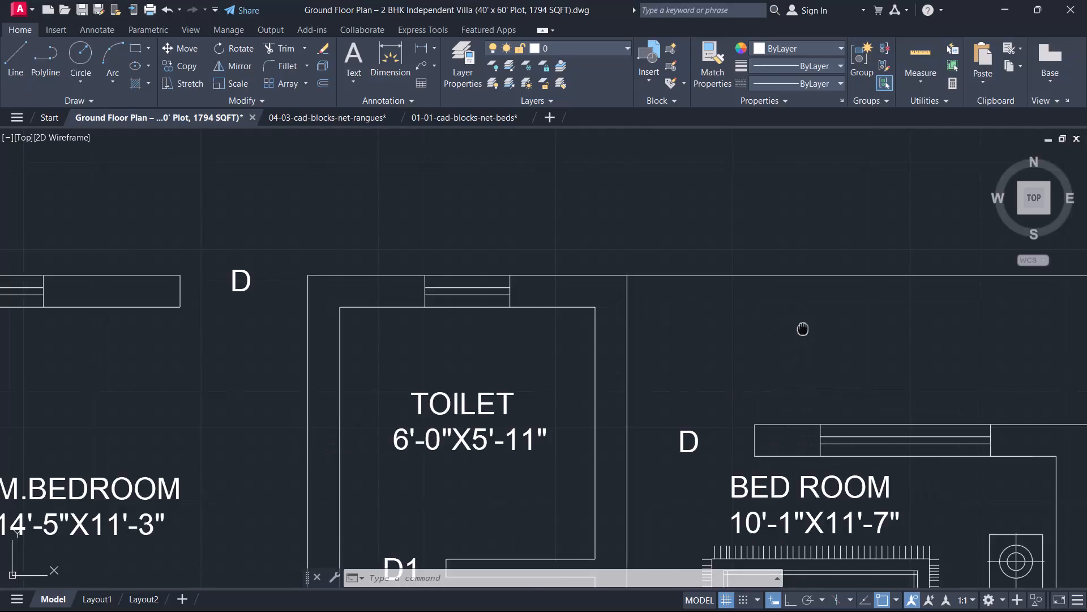
pyautogui.moveTo(803, 329); pyautogui.dragTo(525, 263, button='middle')
pyautogui.click(804, 299)
pyautogui.press('Escape')
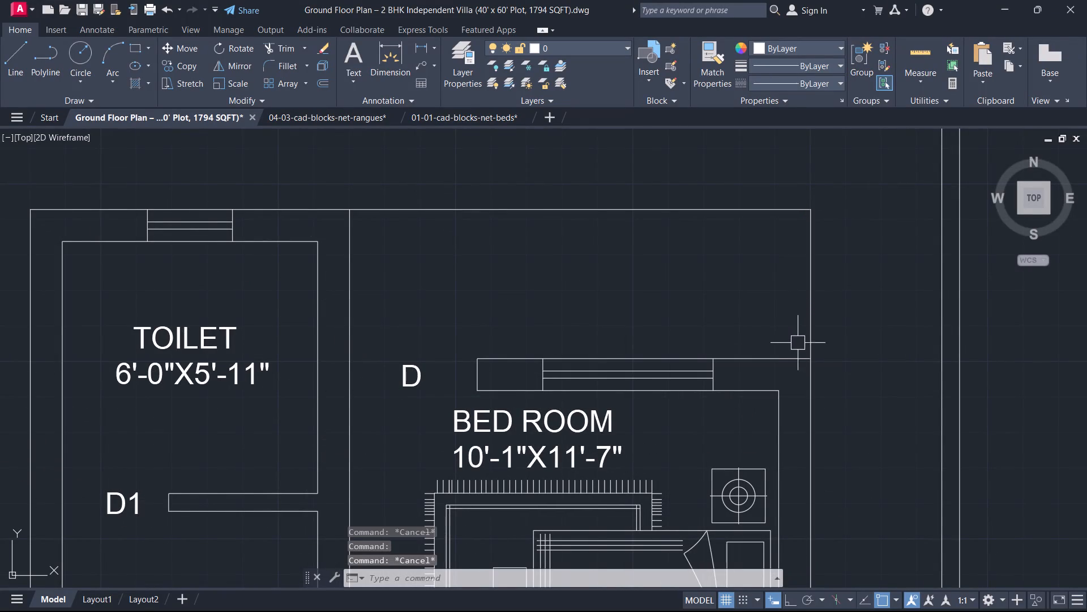
pyautogui.click(809, 325)
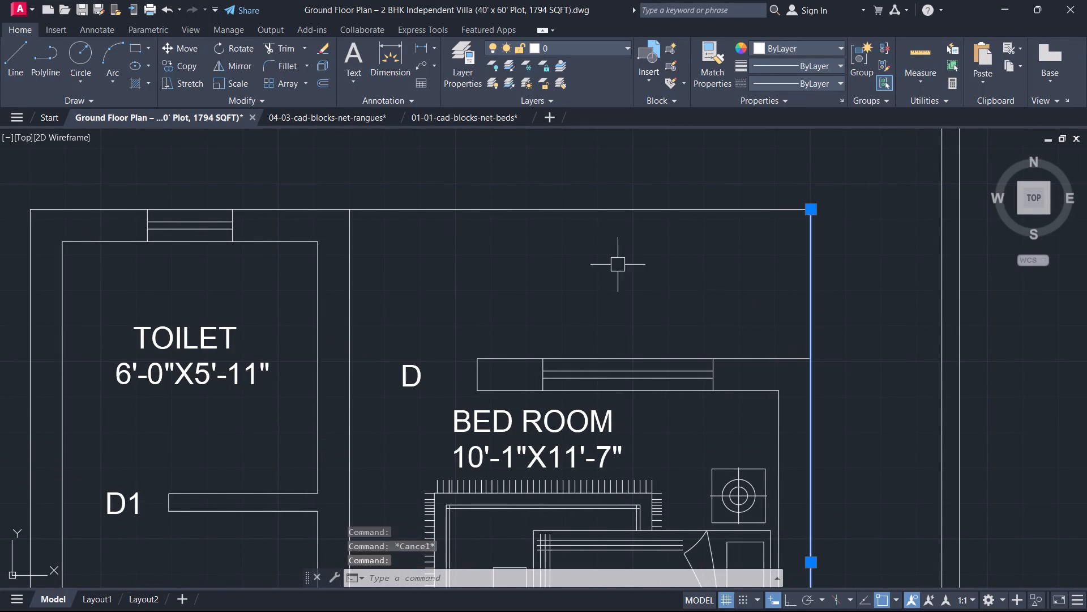
pyautogui.press('Escape')
pyautogui.click(536, 201)
pyautogui.click(524, 216)
pyautogui.press('Escape')
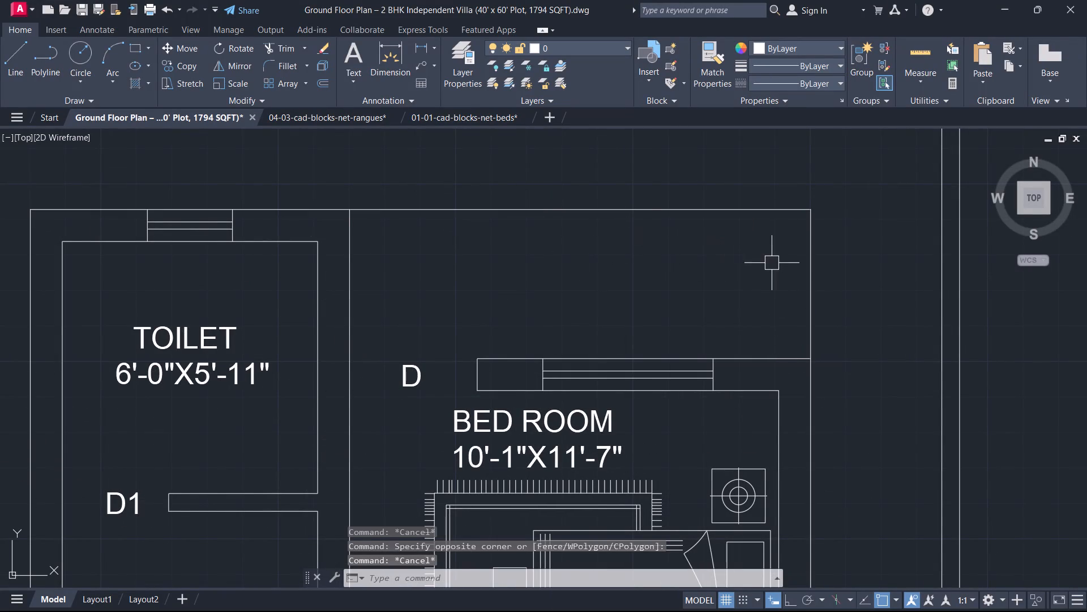
# Break the villa's outer east wall line at the point where the BED ROOM's north wall meets it.
pyautogui.click(807, 272)
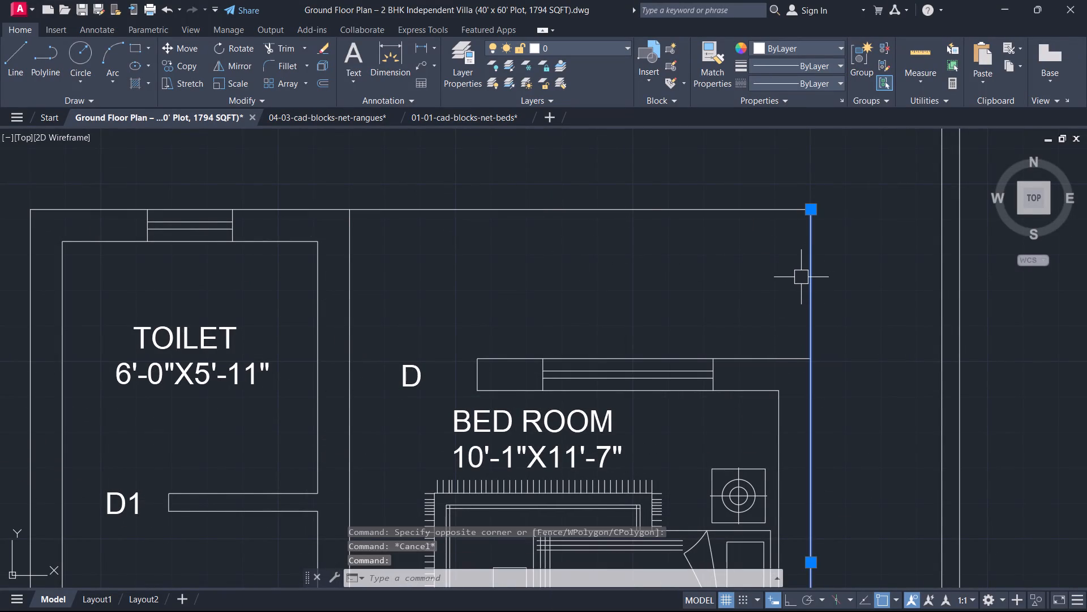
pyautogui.press('b')
pyautogui.press('r')
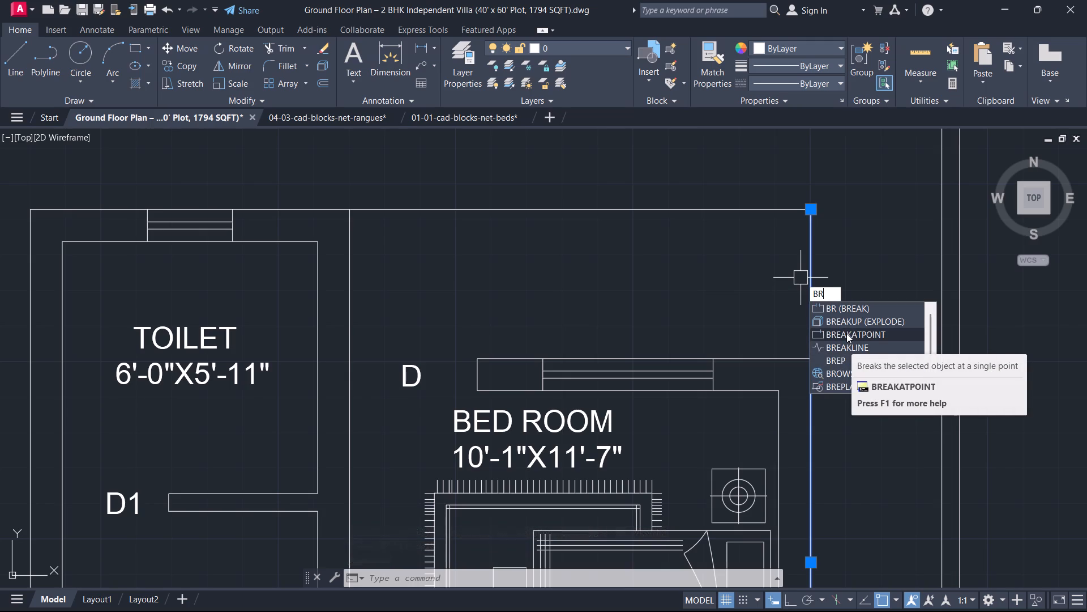
pyautogui.click(846, 334)
pyautogui.click(813, 358)
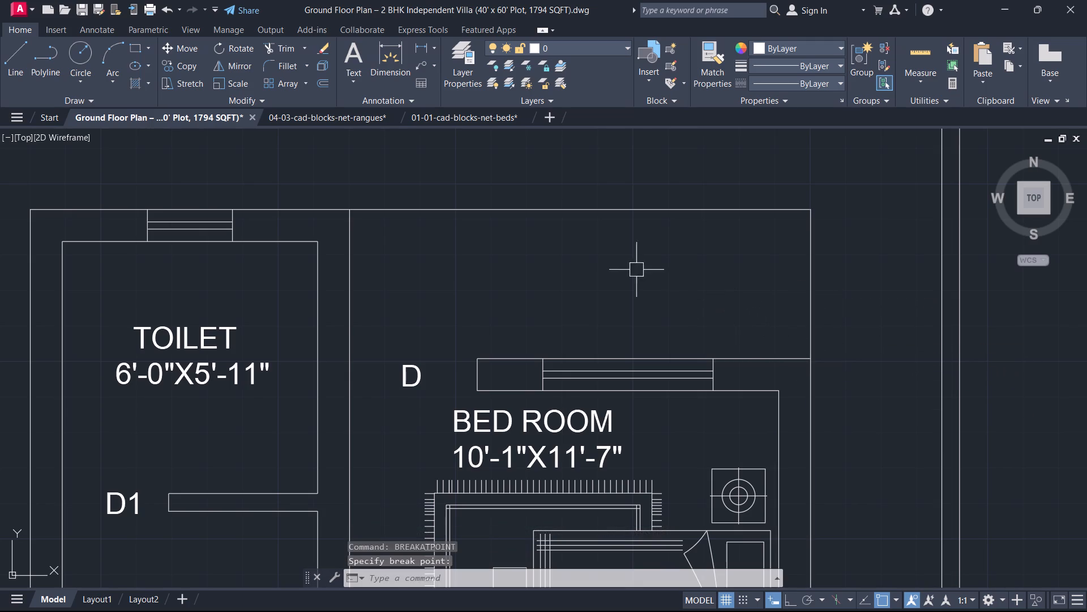
# Break the villa's outer north wall line at the point where the TOILET's outer east wall line meets it.
pyautogui.click(601, 216)
pyautogui.click(596, 210)
pyautogui.click(595, 210)
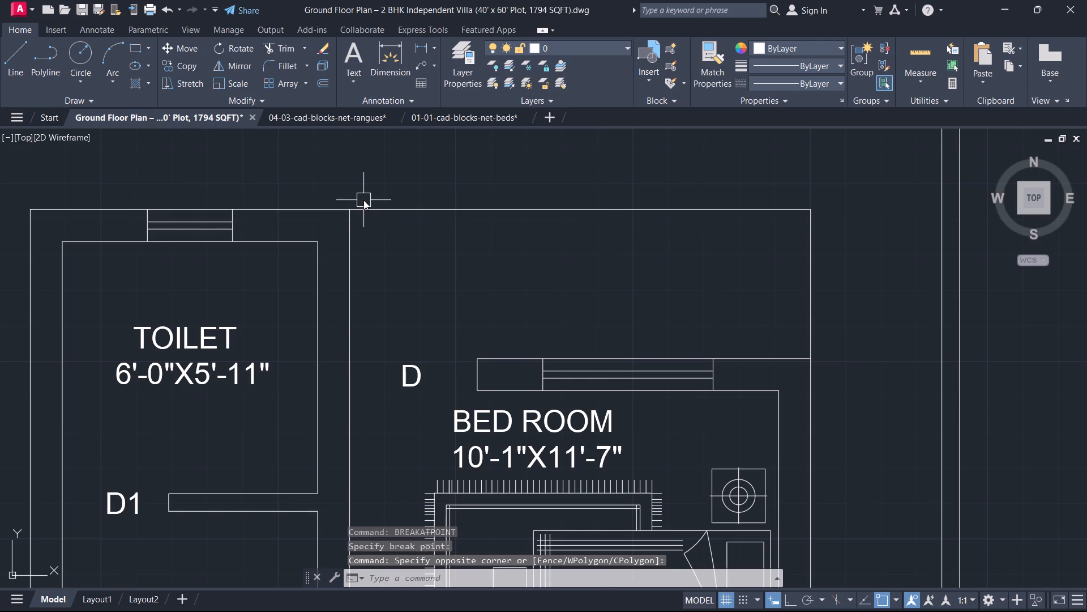
pyautogui.press('b')
pyautogui.press('r')
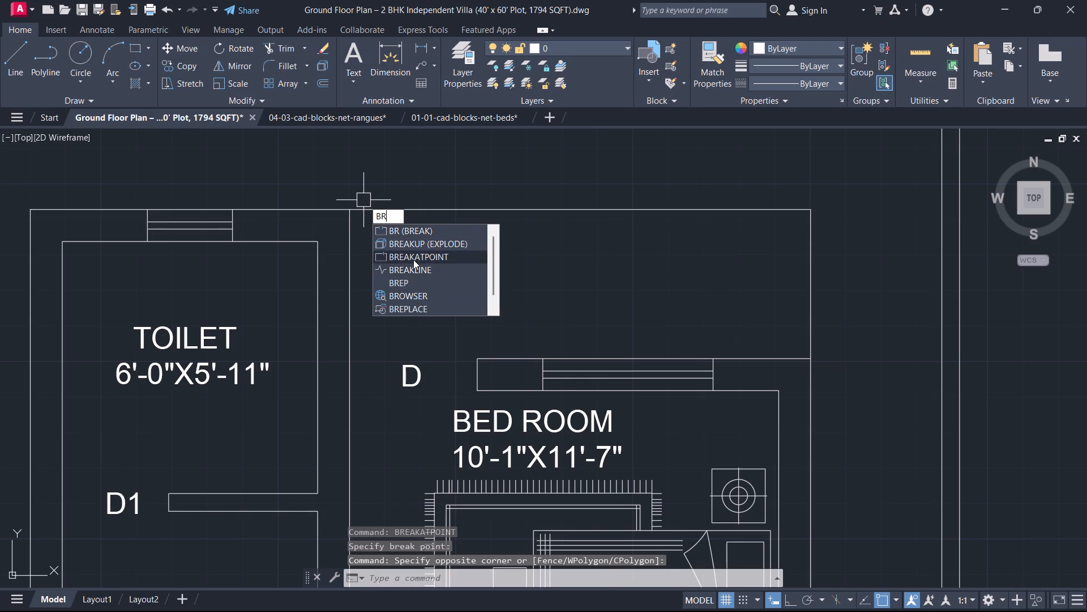
pyautogui.click(413, 259)
pyautogui.click(372, 207)
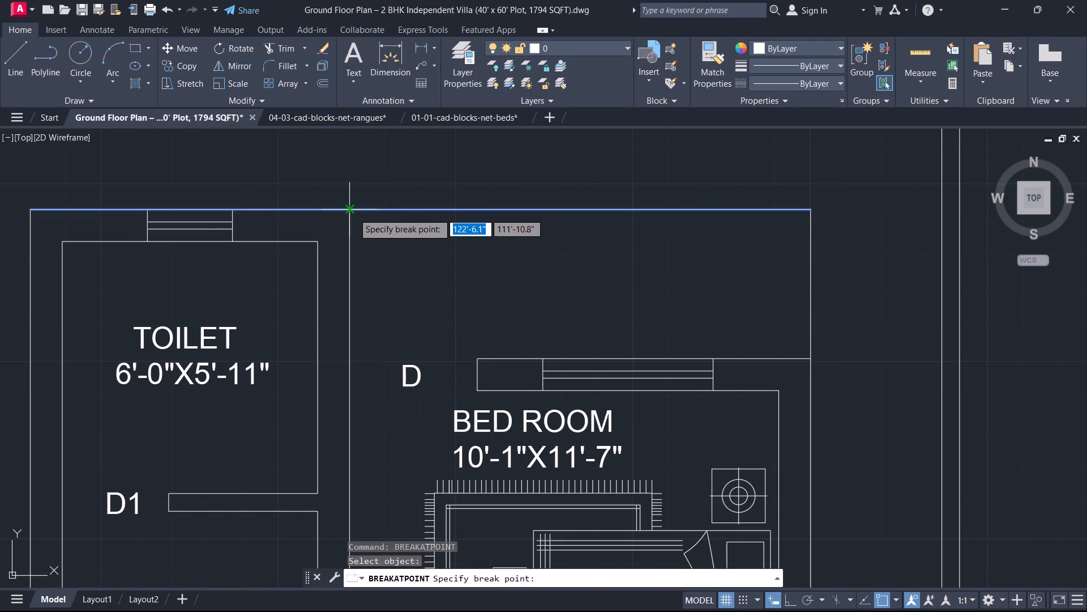
pyautogui.click(352, 213)
pyautogui.press('Escape')
# Set the linetype of the north and east lines enclosing the open area above the BED ROOM to ACAD_ISO02W100.
pyautogui.moveTo(844, 258); pyautogui.dragTo(815, 219)
pyautogui.click(760, 171)
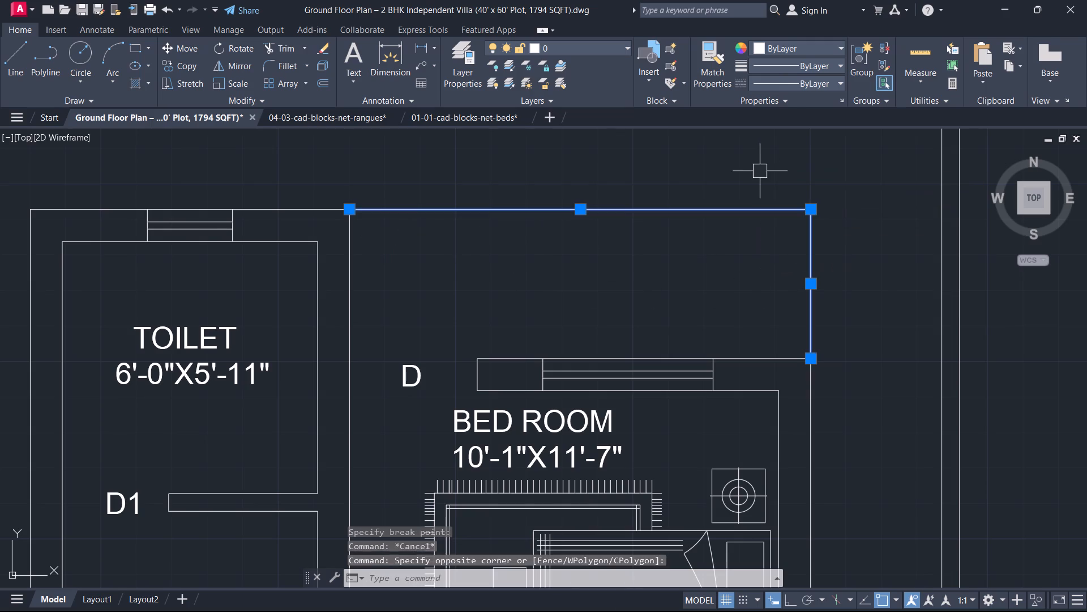
pyautogui.click(794, 86)
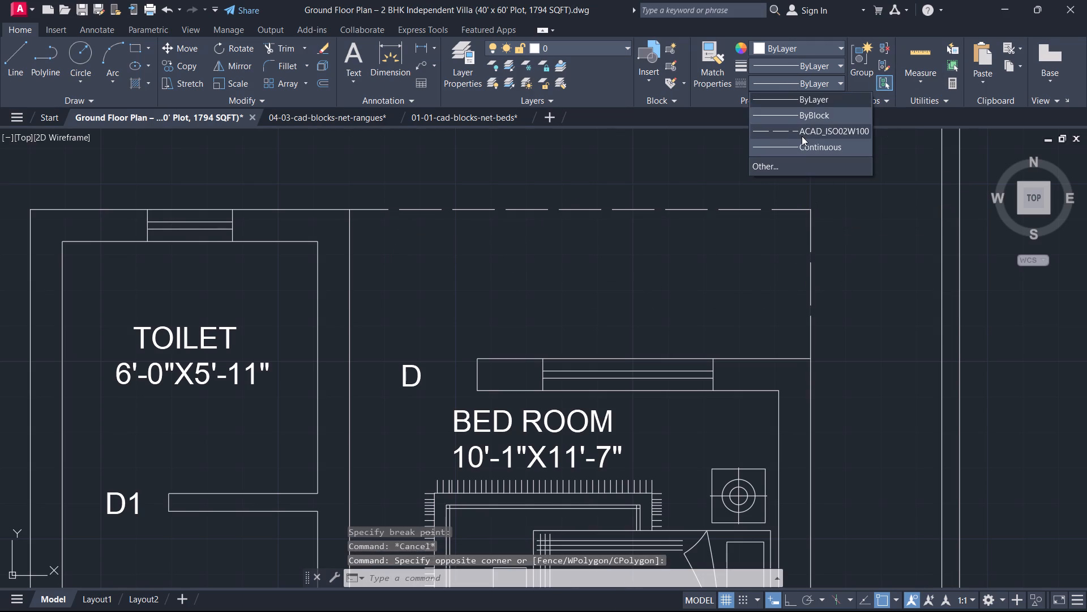
pyautogui.click(802, 136)
pyautogui.press('Escape')
# Draw a horizontal line from the BED ROOM's outer northeast corner to the inner east boundary wall line.
pyautogui.scroll(-2, 780, 203)
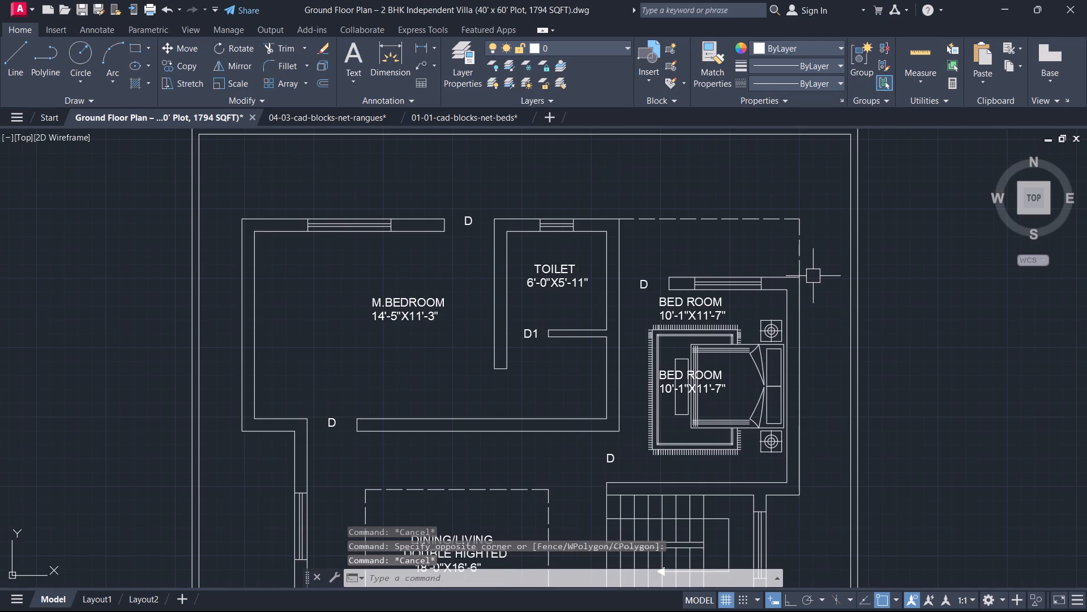
pyautogui.scroll(1, 825, 266)
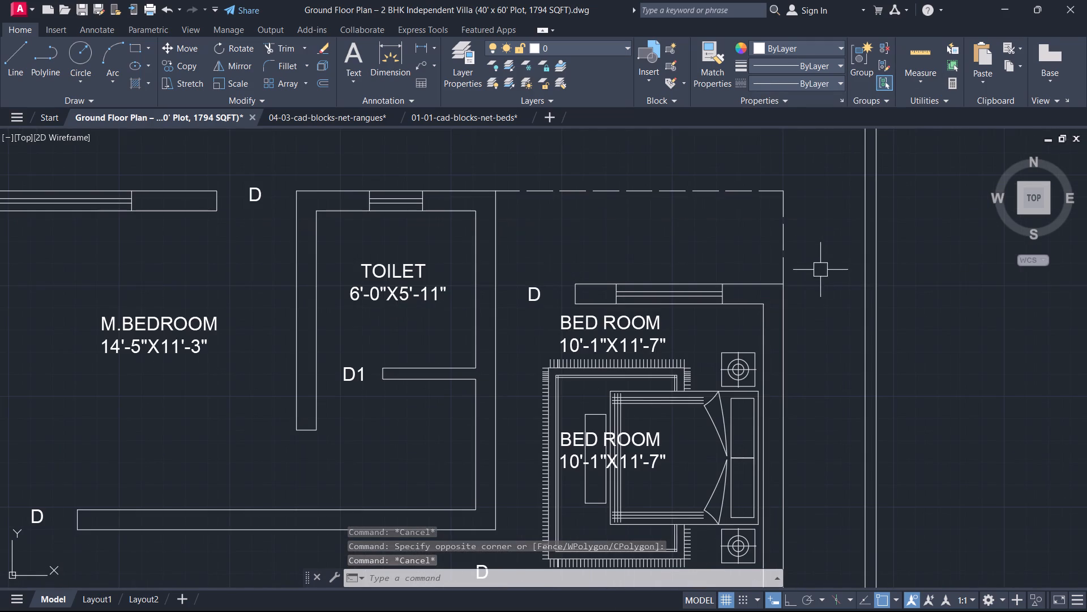
pyautogui.write('L')
pyautogui.press('space')
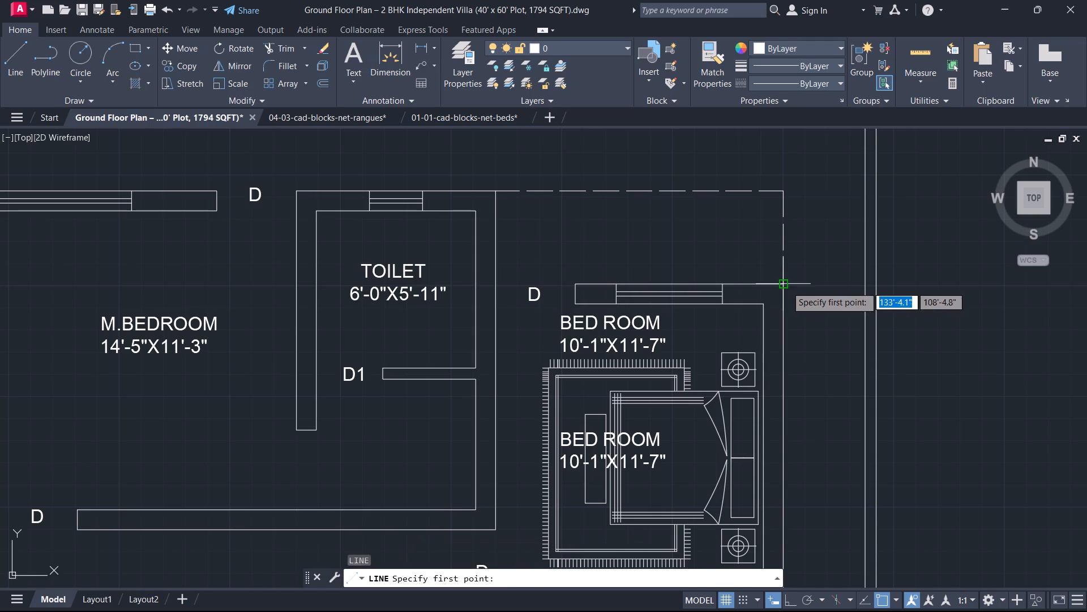
pyautogui.click(785, 286)
pyautogui.click(869, 281)
pyautogui.press('Escape')
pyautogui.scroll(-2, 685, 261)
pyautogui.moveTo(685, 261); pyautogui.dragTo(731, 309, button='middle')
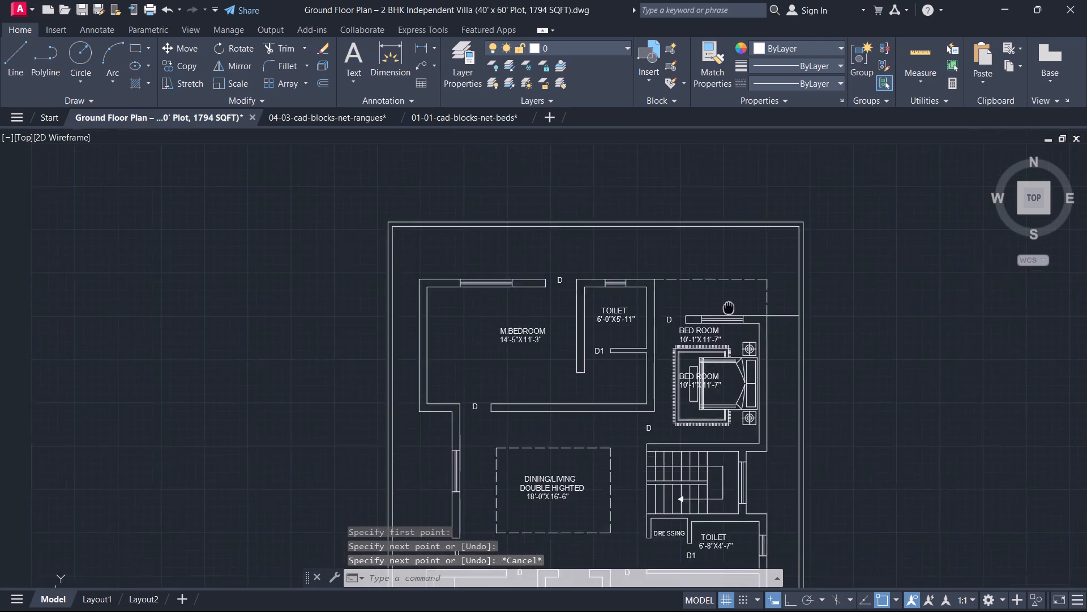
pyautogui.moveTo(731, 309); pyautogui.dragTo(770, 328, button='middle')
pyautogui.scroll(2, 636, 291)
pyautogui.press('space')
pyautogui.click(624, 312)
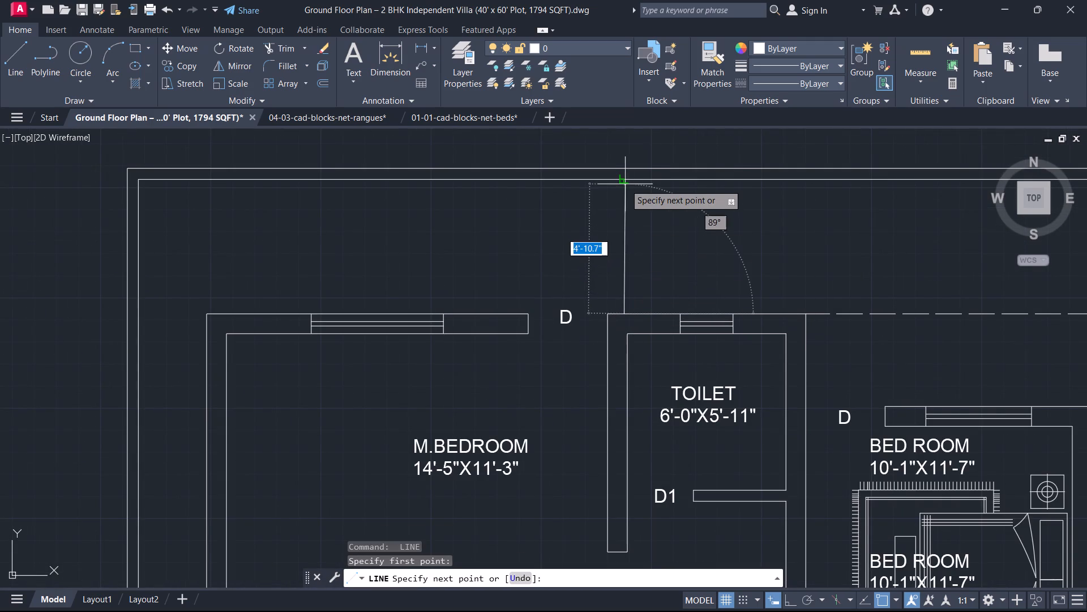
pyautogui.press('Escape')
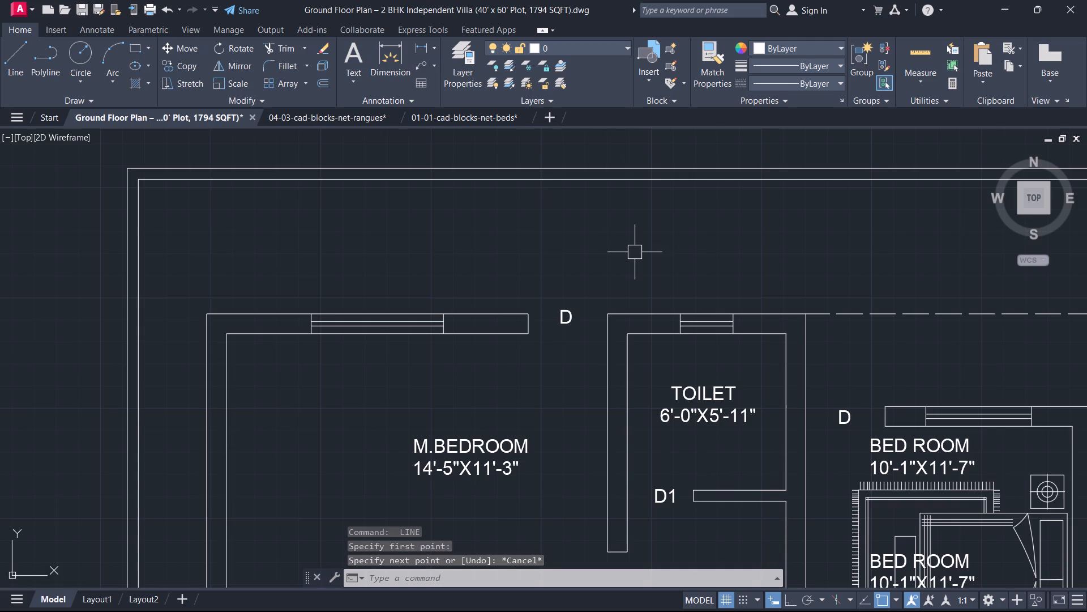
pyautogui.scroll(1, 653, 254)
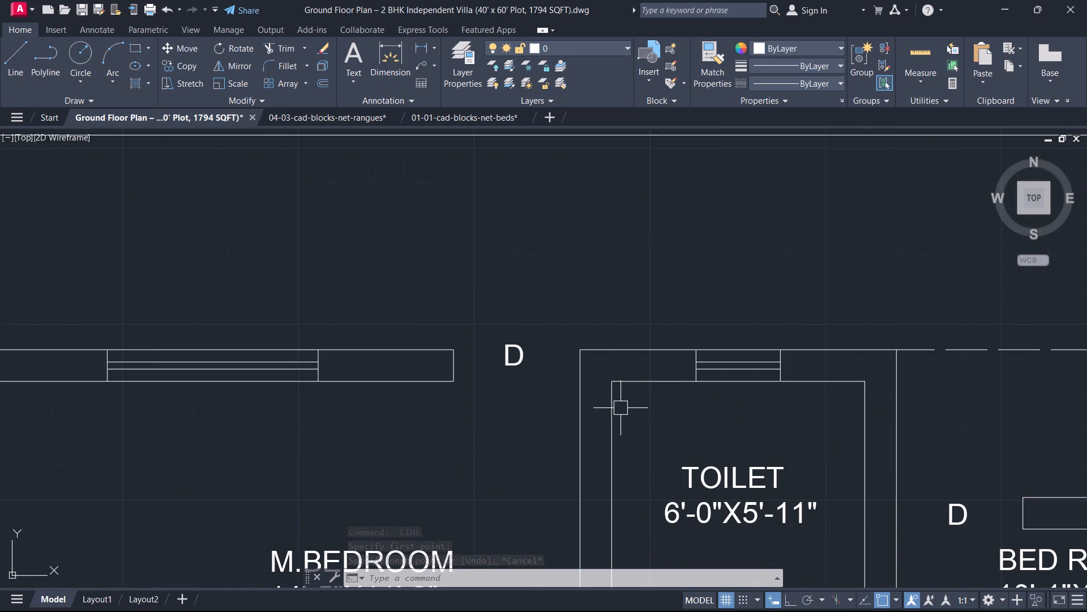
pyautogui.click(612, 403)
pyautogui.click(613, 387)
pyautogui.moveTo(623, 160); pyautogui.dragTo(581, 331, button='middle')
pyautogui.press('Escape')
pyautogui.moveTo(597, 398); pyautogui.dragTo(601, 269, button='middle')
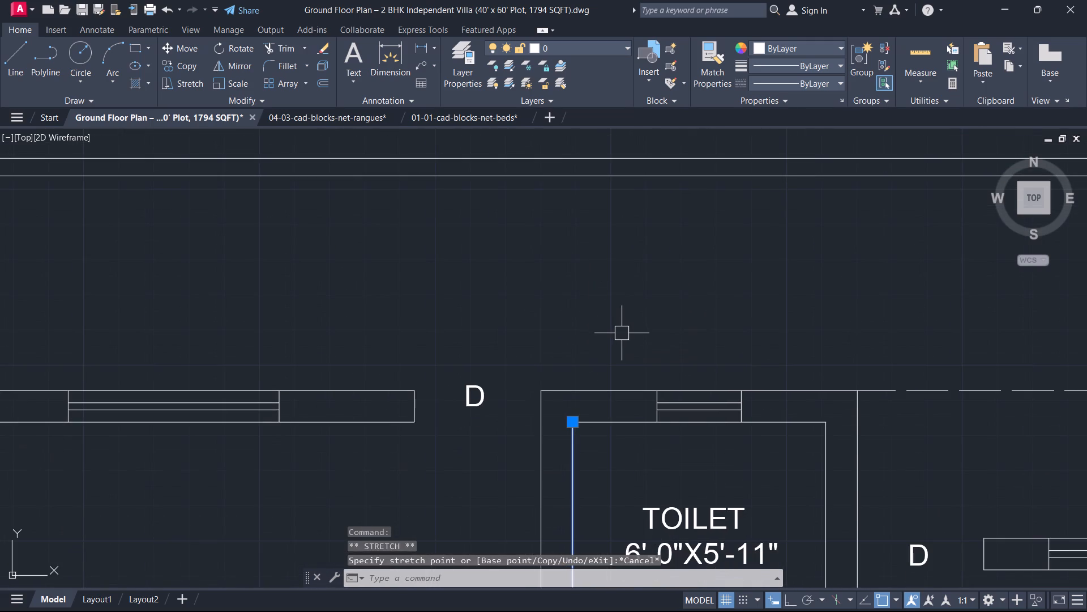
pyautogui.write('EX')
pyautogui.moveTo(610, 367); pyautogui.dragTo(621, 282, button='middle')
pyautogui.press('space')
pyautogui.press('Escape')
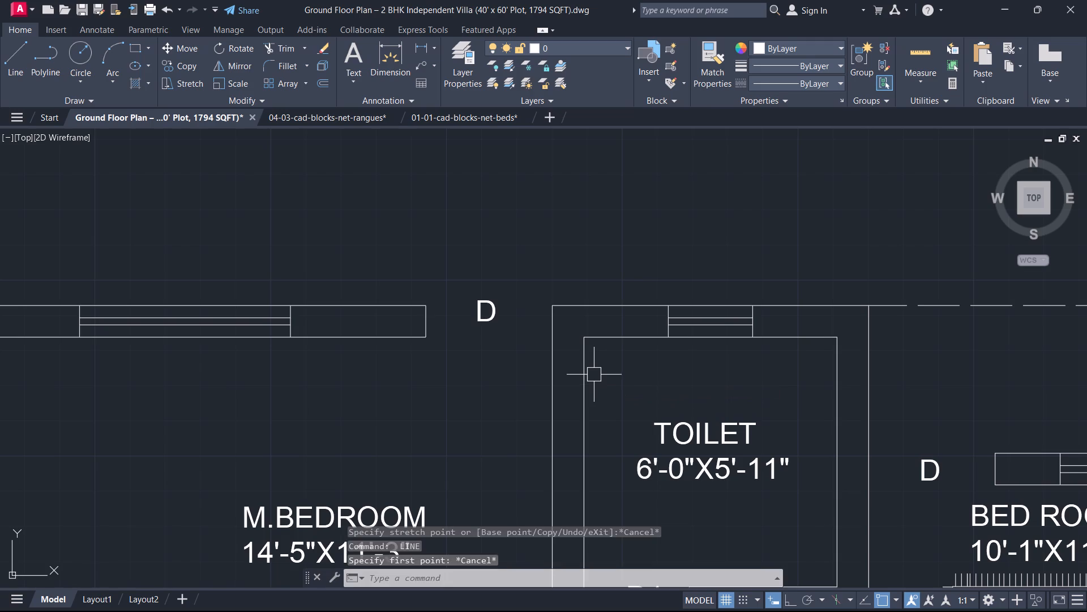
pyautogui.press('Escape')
# Extend the TOILET's inner west wall line north through the outer wall line to the inner north boundary line.
pyautogui.press('e')
pyautogui.press('x')
pyautogui.press('space')
pyautogui.click(582, 377)
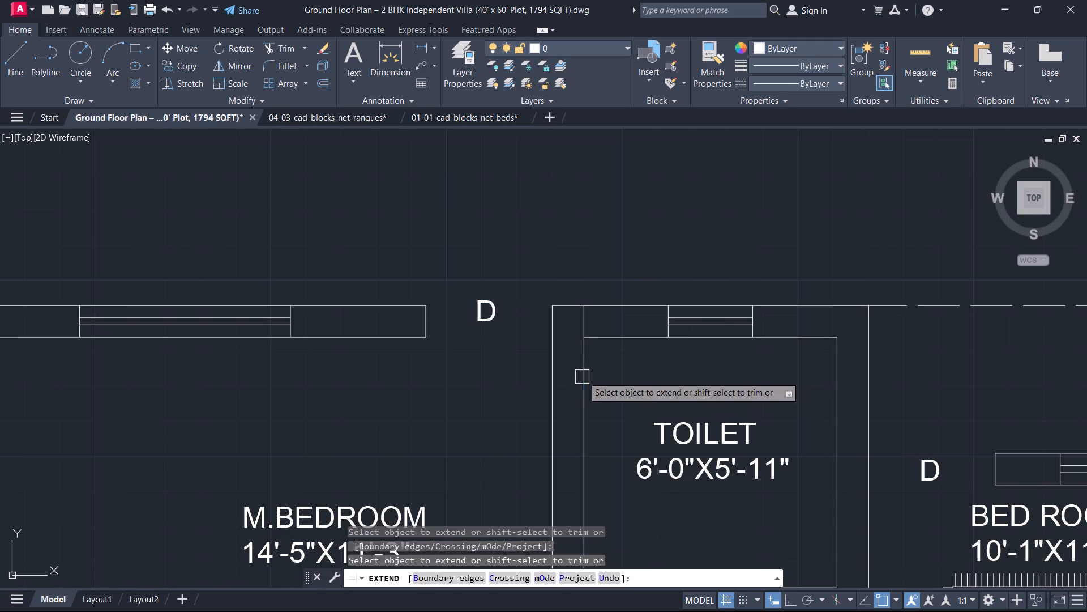
pyautogui.scroll(-1, 587, 363)
pyautogui.middleClick(587, 363)
pyautogui.press('Escape')
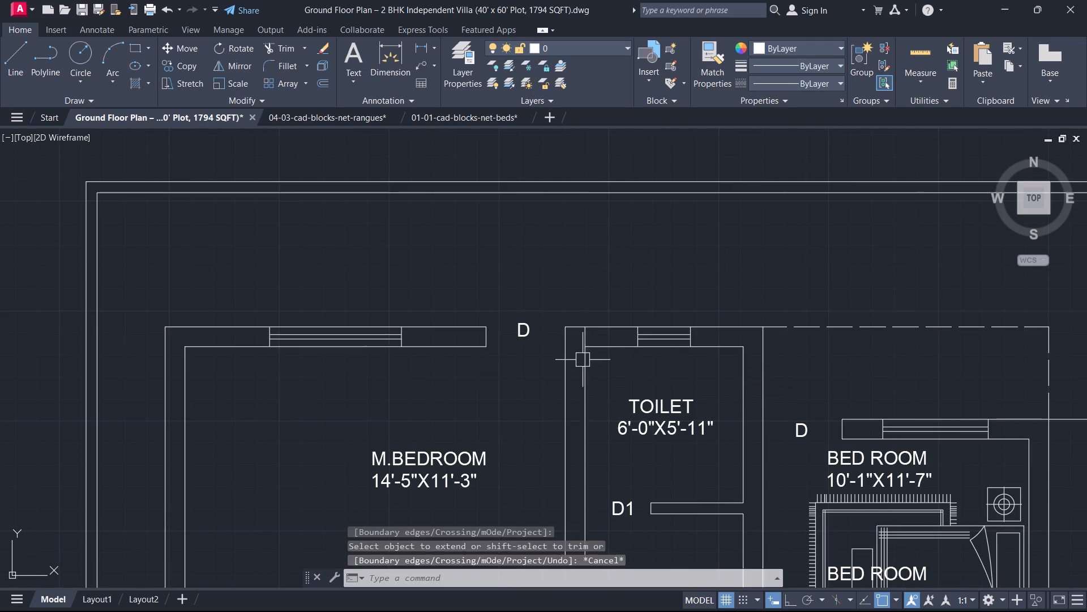
pyautogui.press('space')
pyautogui.click(583, 372)
pyautogui.press('Escape')
# Trim the piece of the extended line that crosses the thickness of the TOILET's north wall.
pyautogui.scroll(2, 598, 333)
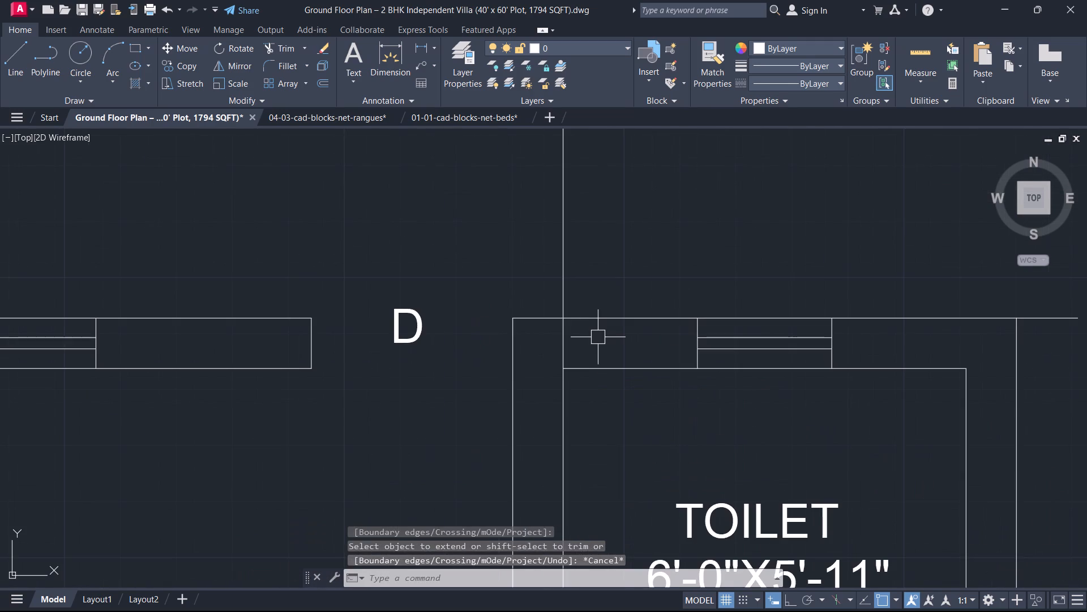
pyautogui.press('t')
pyautogui.press('r')
pyautogui.press('space')
pyautogui.click(590, 345)
pyautogui.click(543, 352)
pyautogui.press('Escape')
# Start a hatch and preview the GOST_GLASS pattern over the open strip north of the TOILET and BED ROOM.
pyautogui.scroll(-2, 594, 288)
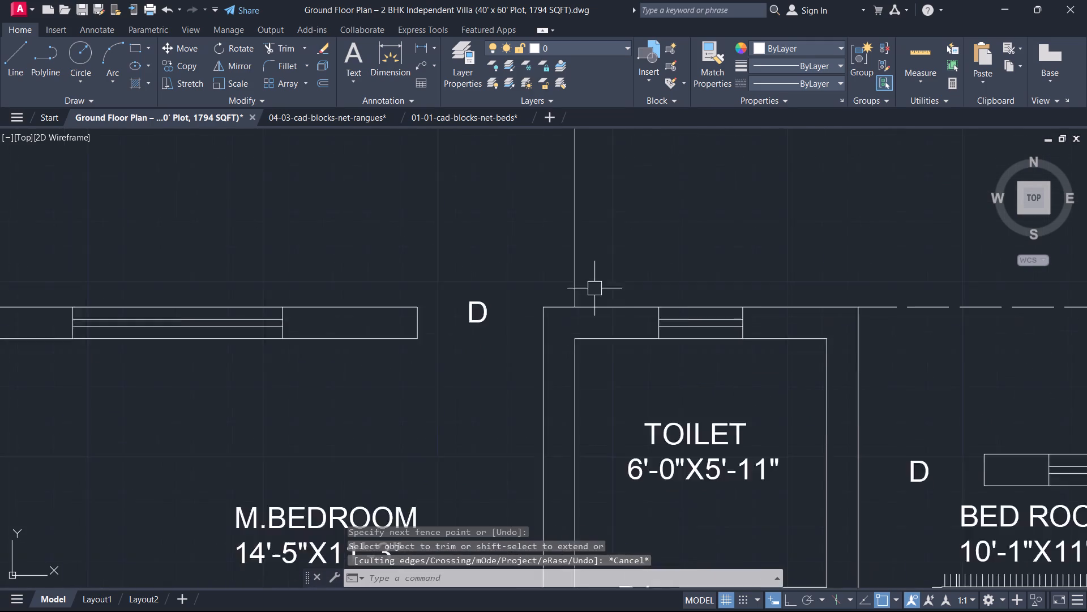
pyautogui.moveTo(596, 286); pyautogui.dragTo(436, 293, button='middle')
pyautogui.write('H')
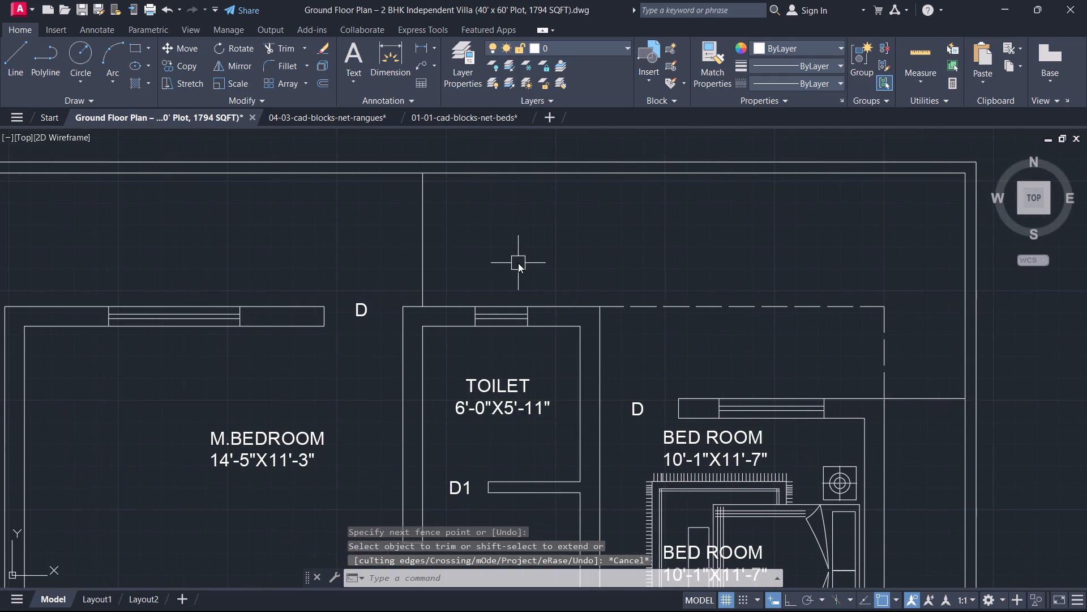
pyautogui.press('space')
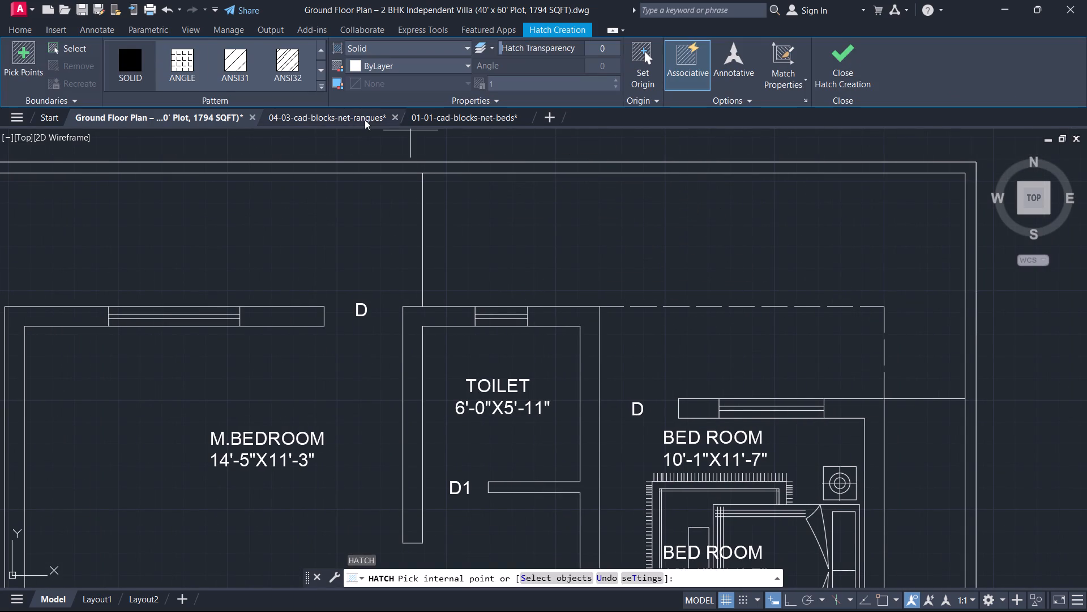
pyautogui.click(322, 86)
pyautogui.scroll(-3, 268, 200)
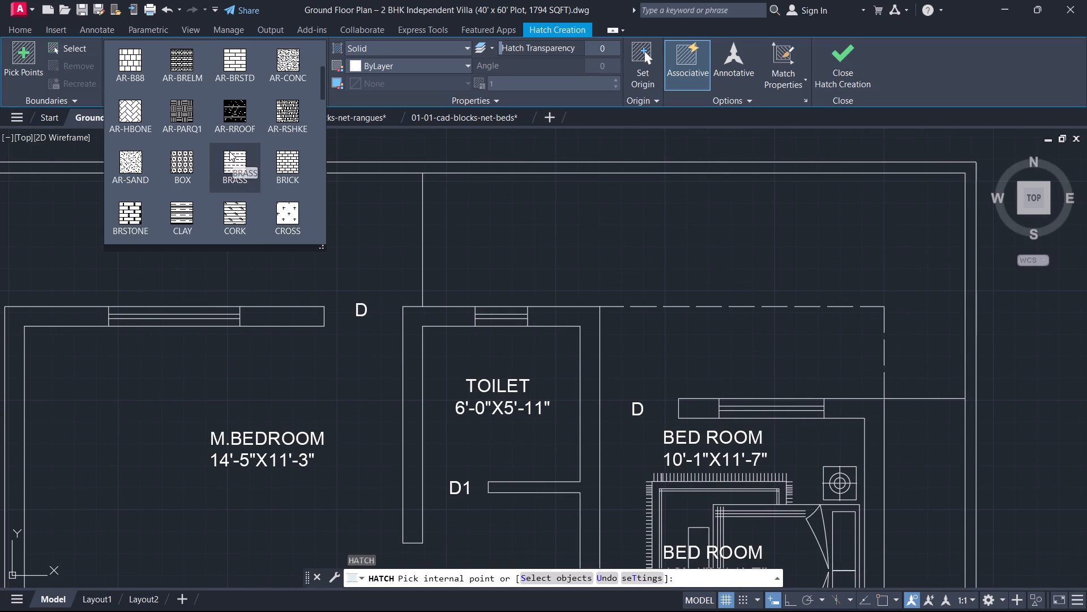
pyautogui.scroll(2, 229, 151)
pyautogui.scroll(-3, 229, 151)
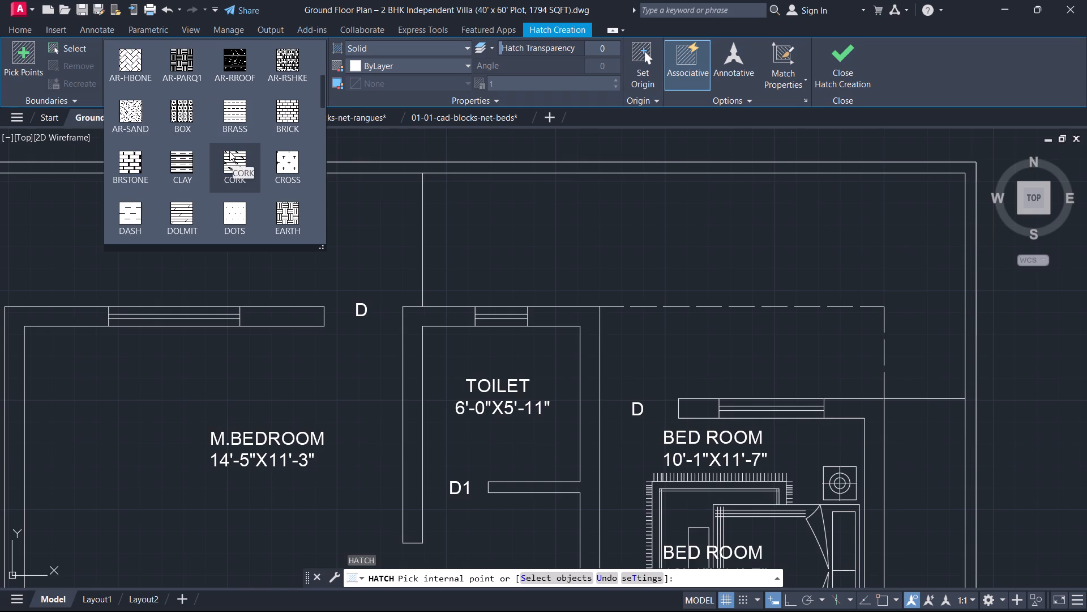
pyautogui.scroll(-1, 229, 151)
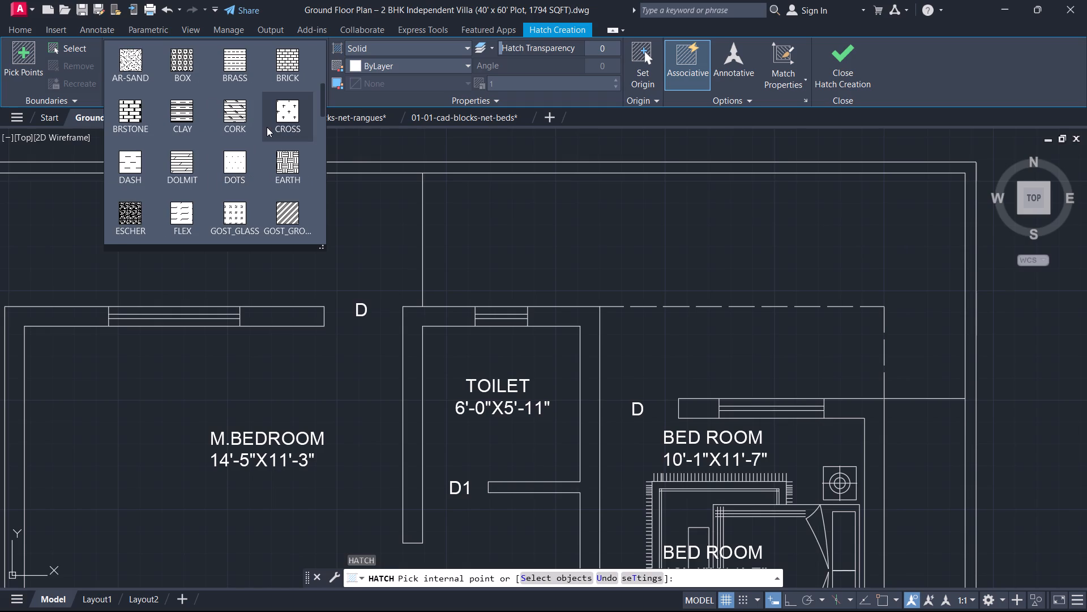
pyautogui.click(247, 206)
pyautogui.scroll(1, 686, 318)
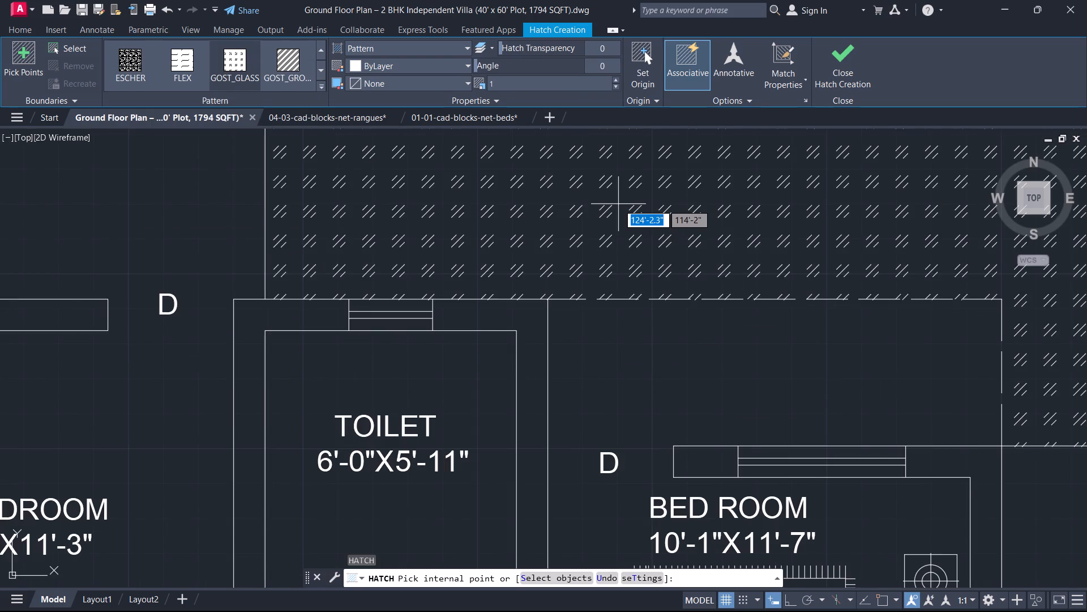
pyautogui.scroll(-2, 618, 204)
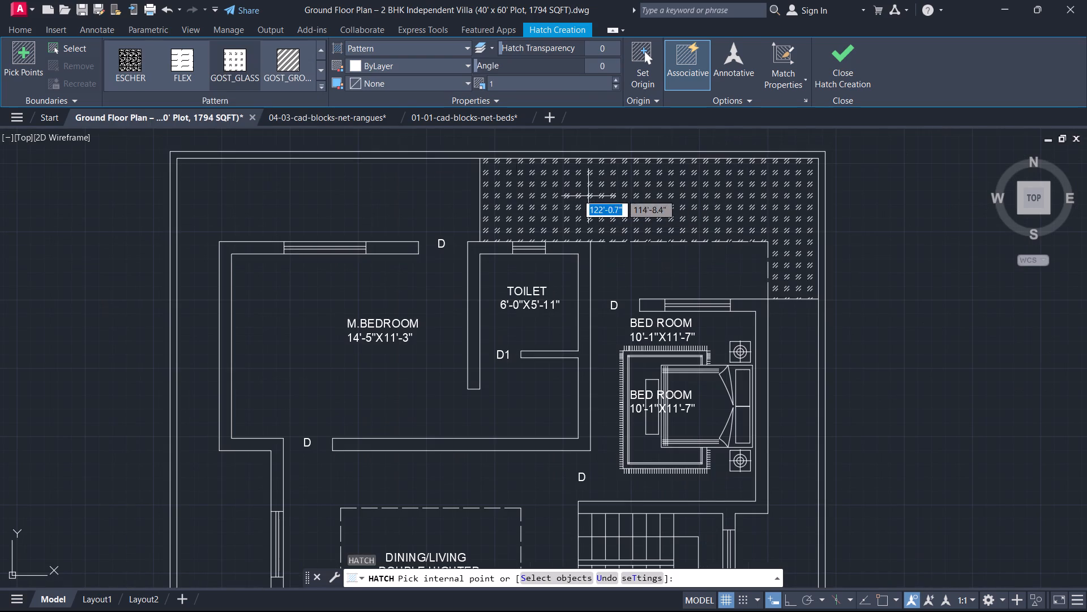
# Apply the GRASS hatch pattern to the L-shaped open strip between the villa's northeast side and the boundary wall.
pyautogui.click(322, 91)
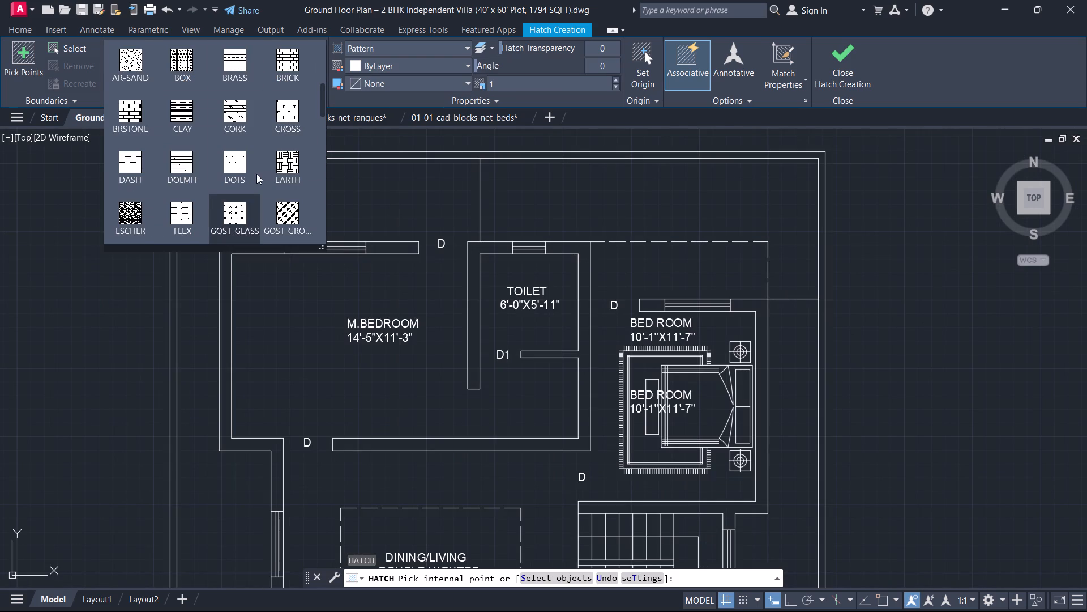
pyautogui.scroll(-1, 256, 174)
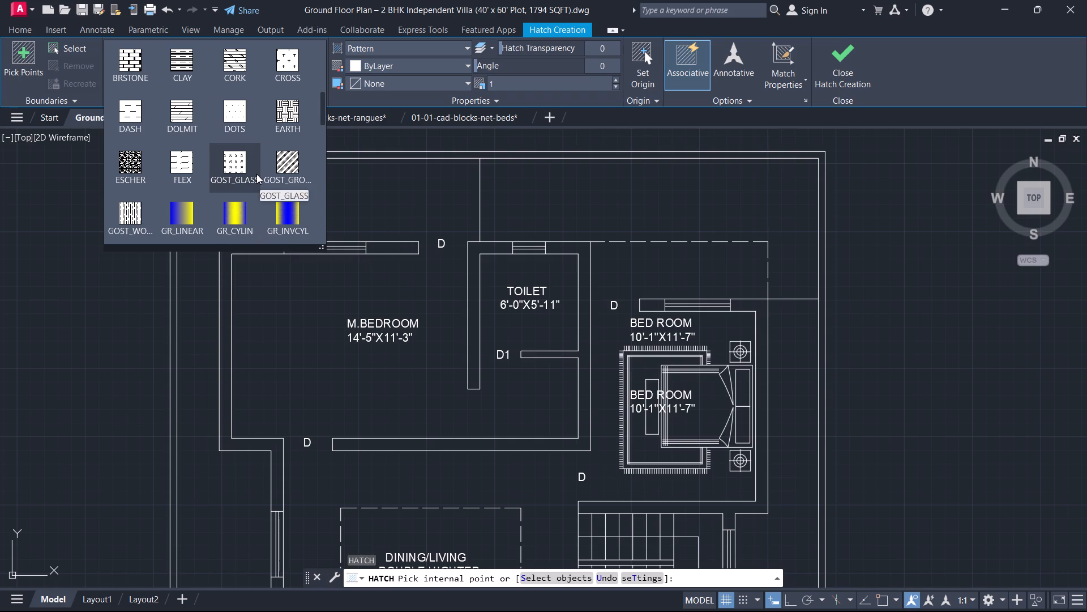
pyautogui.scroll(1, 256, 174)
pyautogui.scroll(-4, 256, 174)
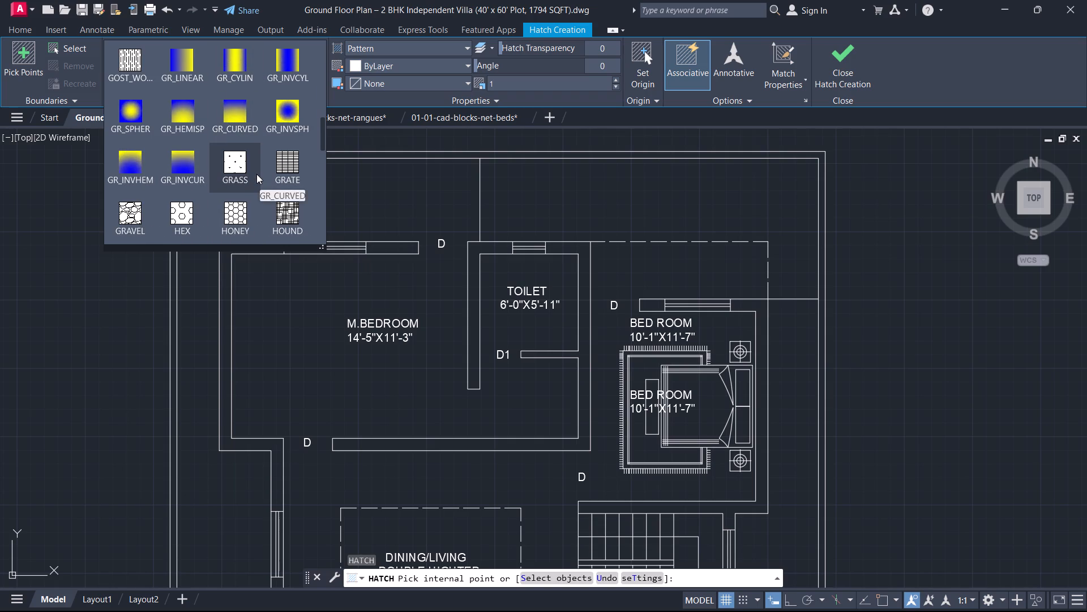
pyautogui.click(237, 160)
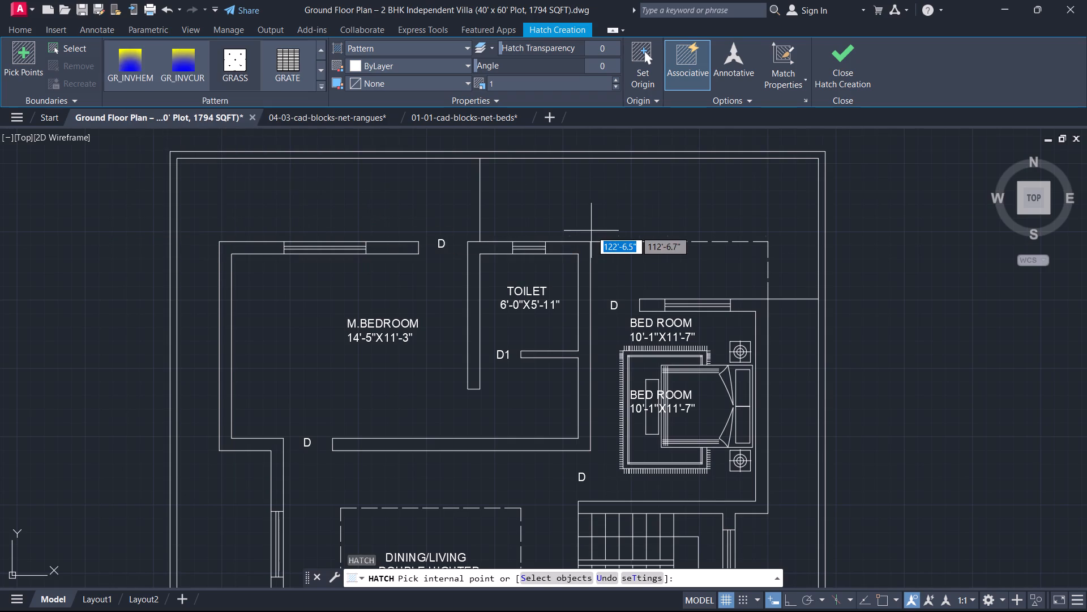
pyautogui.scroll(2, 591, 231)
pyautogui.scroll(-2, 581, 214)
pyautogui.moveTo(581, 214); pyautogui.dragTo(514, 299, button='middle')
pyautogui.click(524, 281)
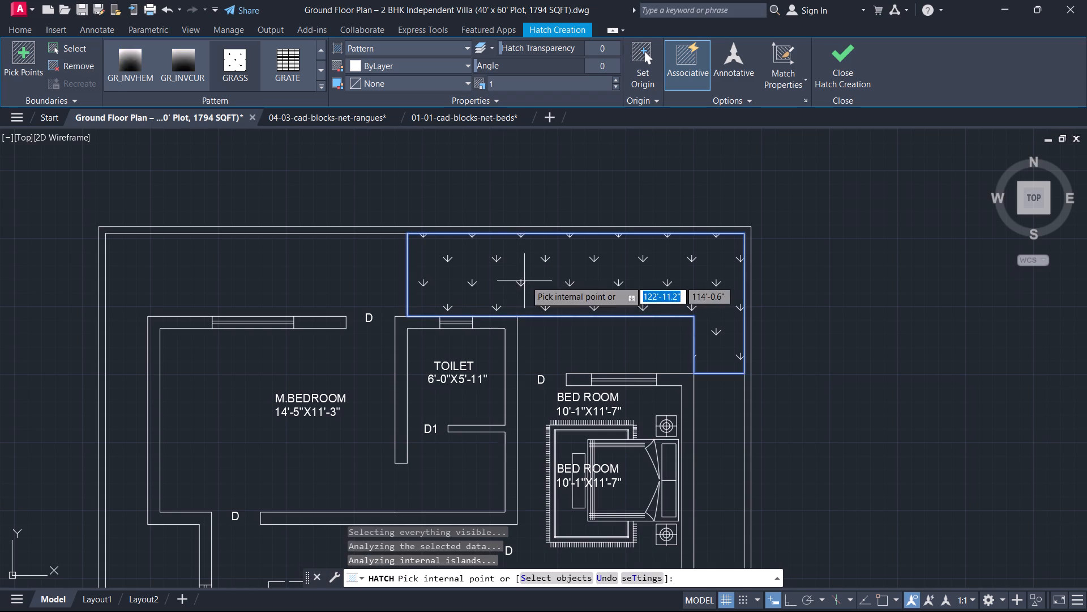
# Set the GRASS hatch pattern scale to 0.5.
pyautogui.click(495, 85)
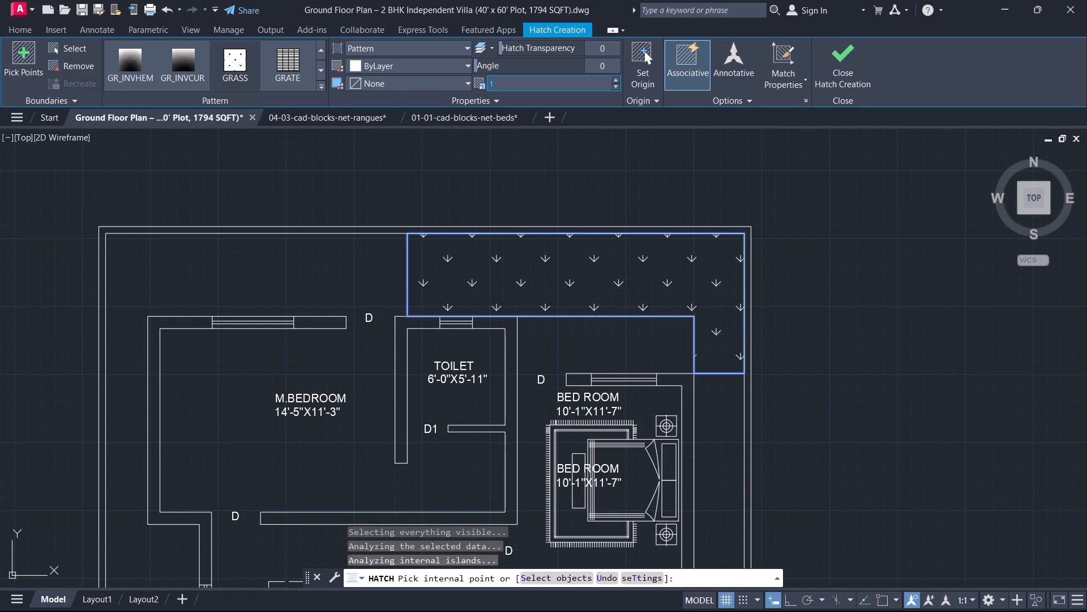
pyautogui.write('0.5')
pyautogui.press('Return')
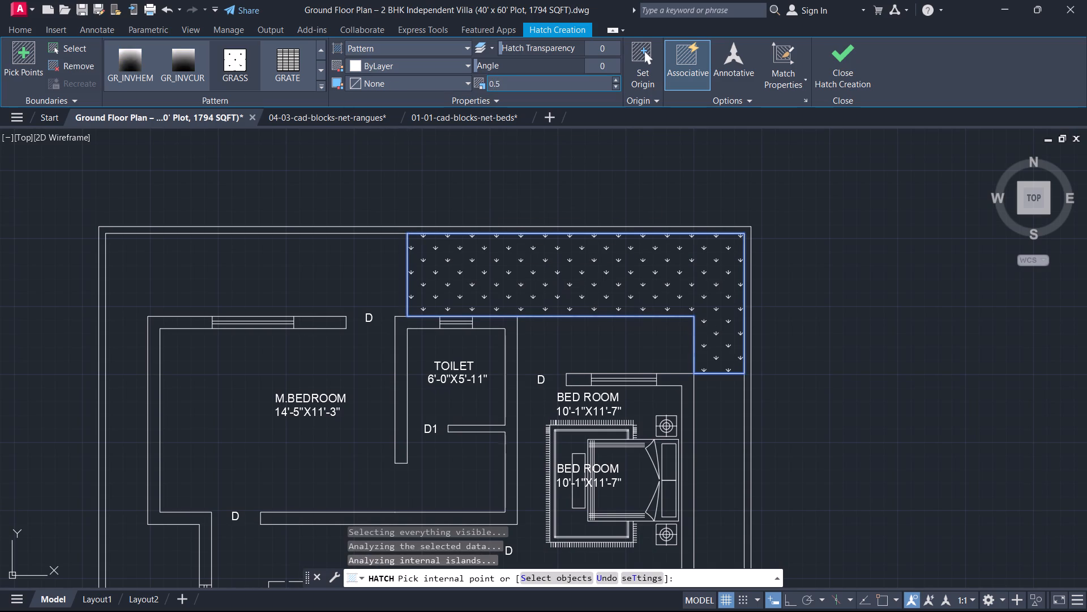
# Set the GRASS hatch pattern scale to 0.2 and finish the hatch.
pyautogui.write('0.')
pyautogui.click(510, 87)
pyautogui.click(517, 87)
pyautogui.press('0')
pyautogui.press('.')
pyautogui.press('2')
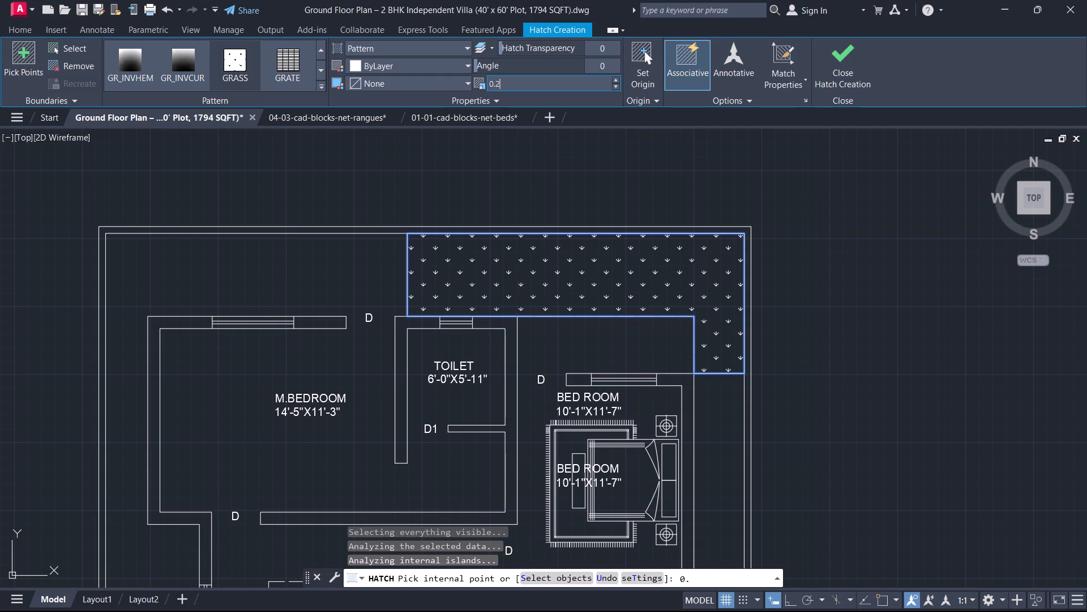
pyautogui.press('Return')
pyautogui.moveTo(833, 78); pyautogui.dragTo(841, 79)
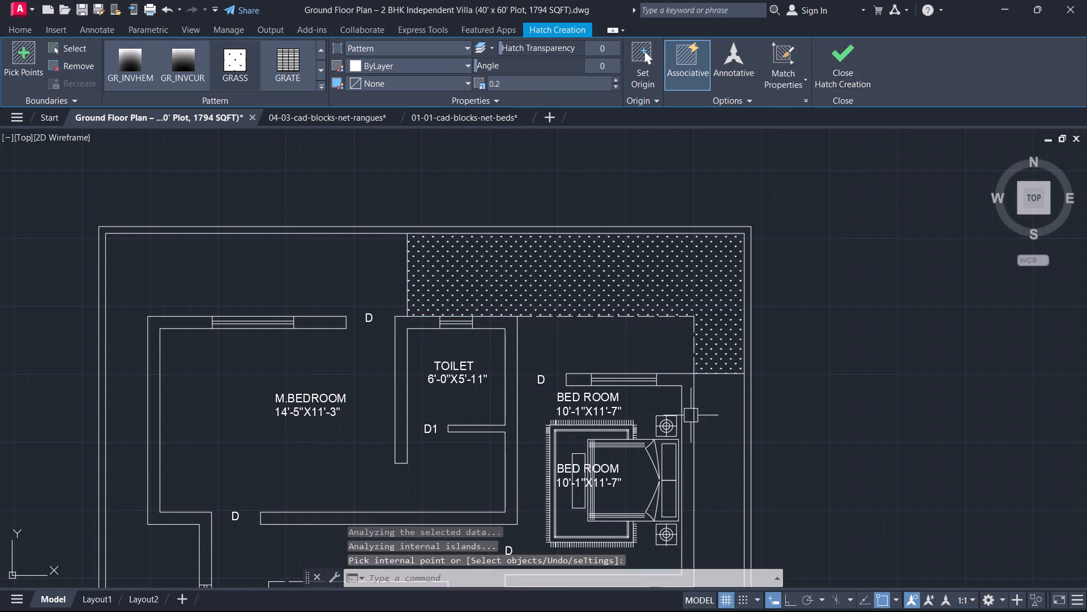
# Change the colour of the grass hatch northeast of the villa from ByLayer to green.
pyautogui.scroll(4, 624, 322)
pyautogui.scroll(-3, 570, 227)
pyautogui.moveTo(570, 226); pyautogui.dragTo(608, 348, button='middle')
pyautogui.scroll(1, 597, 331)
pyautogui.moveTo(596, 330); pyautogui.dragTo(594, 329)
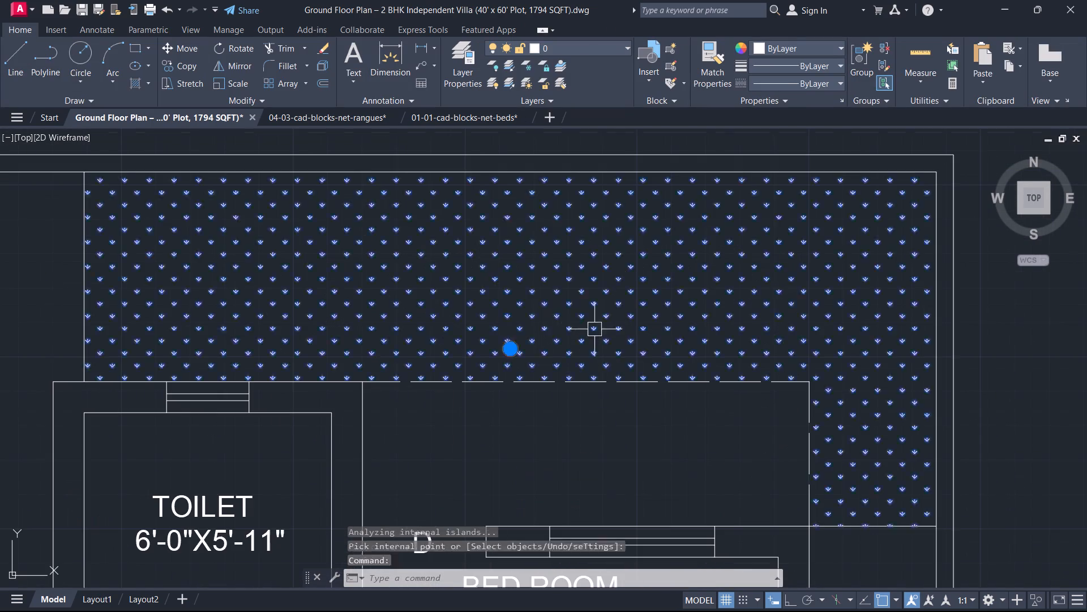
pyautogui.moveTo(594, 329); pyautogui.dragTo(591, 327)
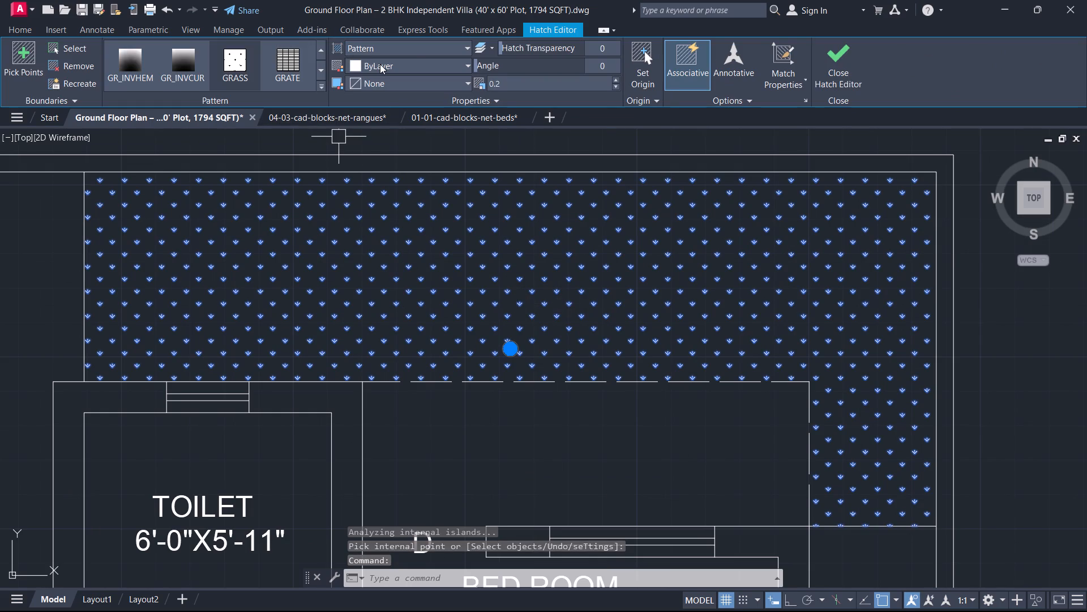
pyautogui.click(426, 62)
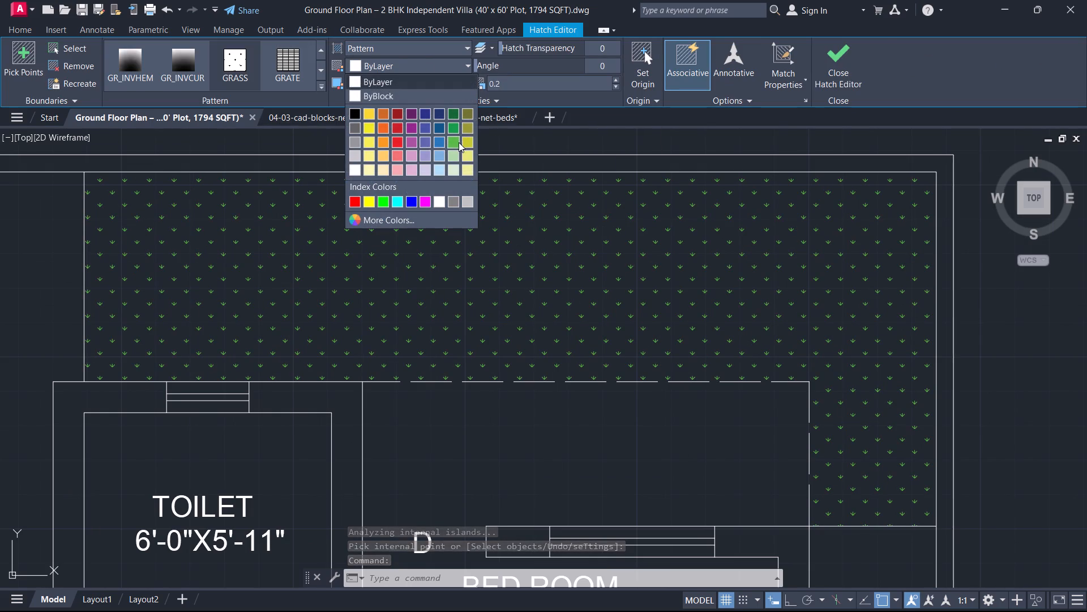
pyautogui.click(459, 142)
pyautogui.press('Escape')
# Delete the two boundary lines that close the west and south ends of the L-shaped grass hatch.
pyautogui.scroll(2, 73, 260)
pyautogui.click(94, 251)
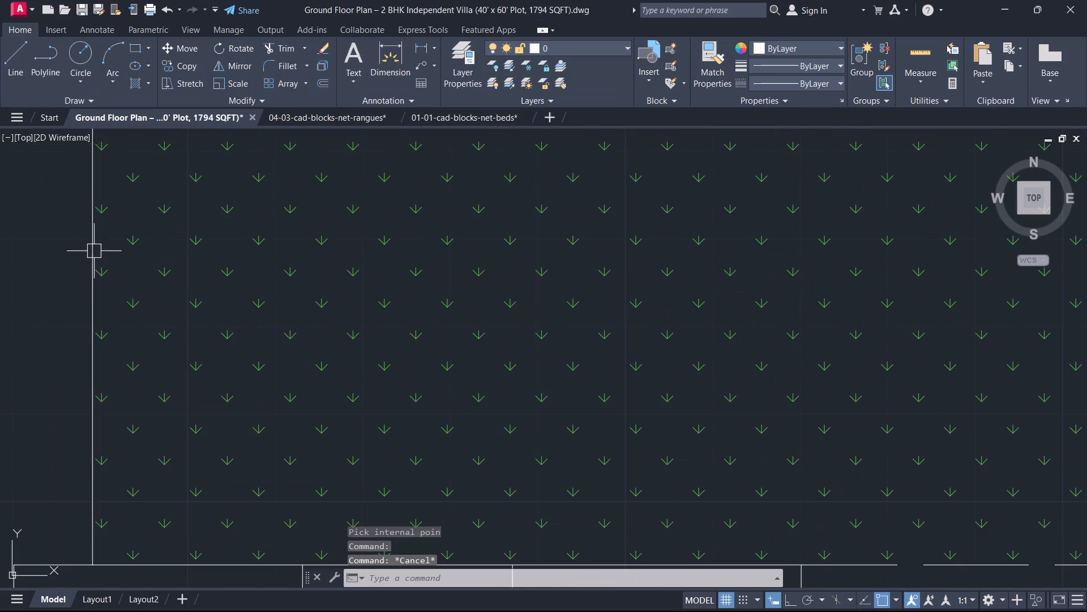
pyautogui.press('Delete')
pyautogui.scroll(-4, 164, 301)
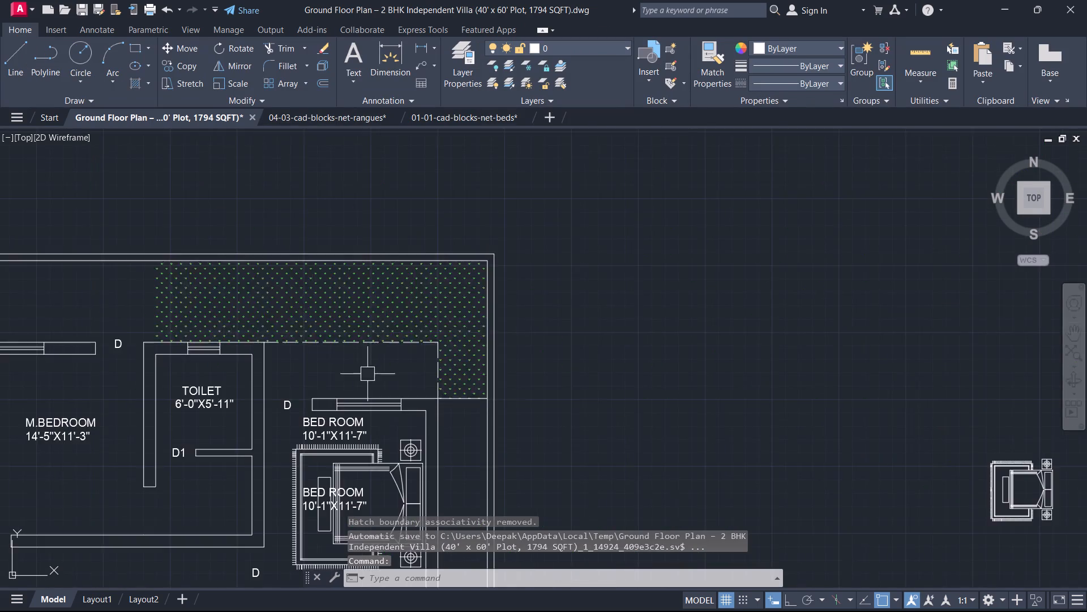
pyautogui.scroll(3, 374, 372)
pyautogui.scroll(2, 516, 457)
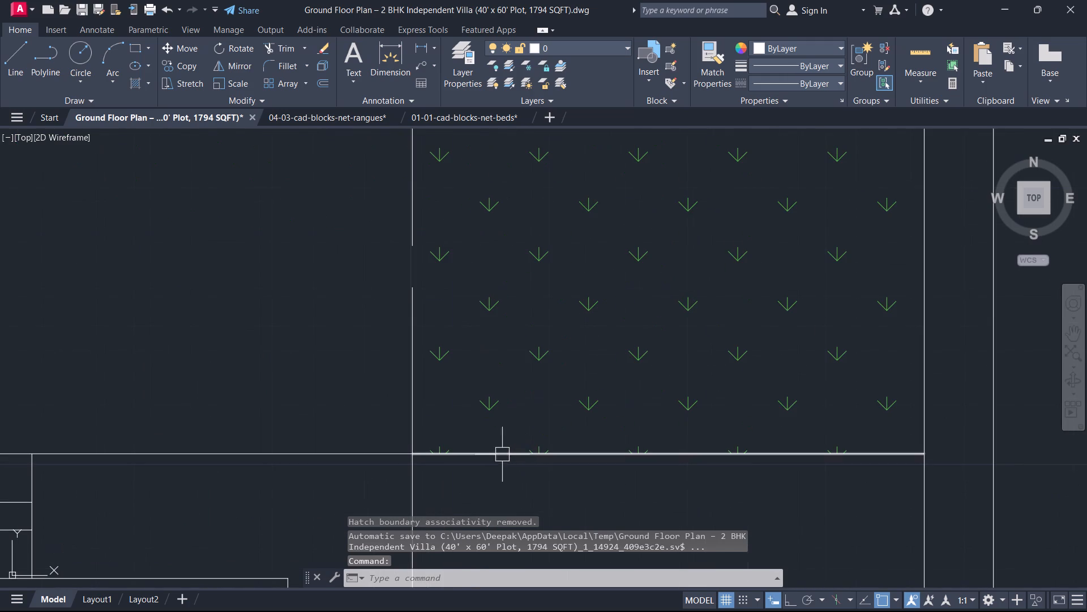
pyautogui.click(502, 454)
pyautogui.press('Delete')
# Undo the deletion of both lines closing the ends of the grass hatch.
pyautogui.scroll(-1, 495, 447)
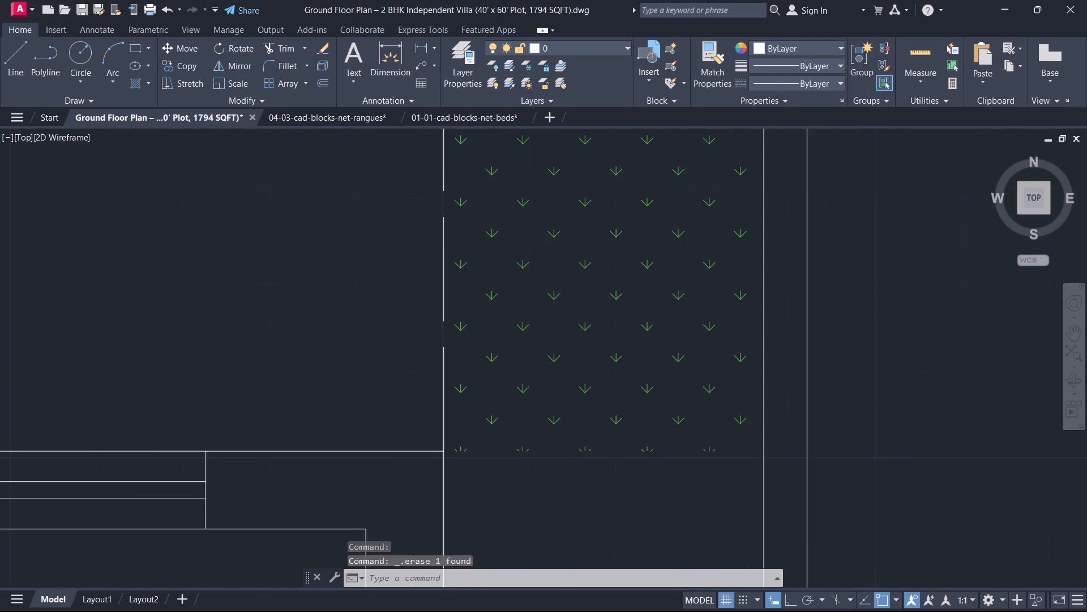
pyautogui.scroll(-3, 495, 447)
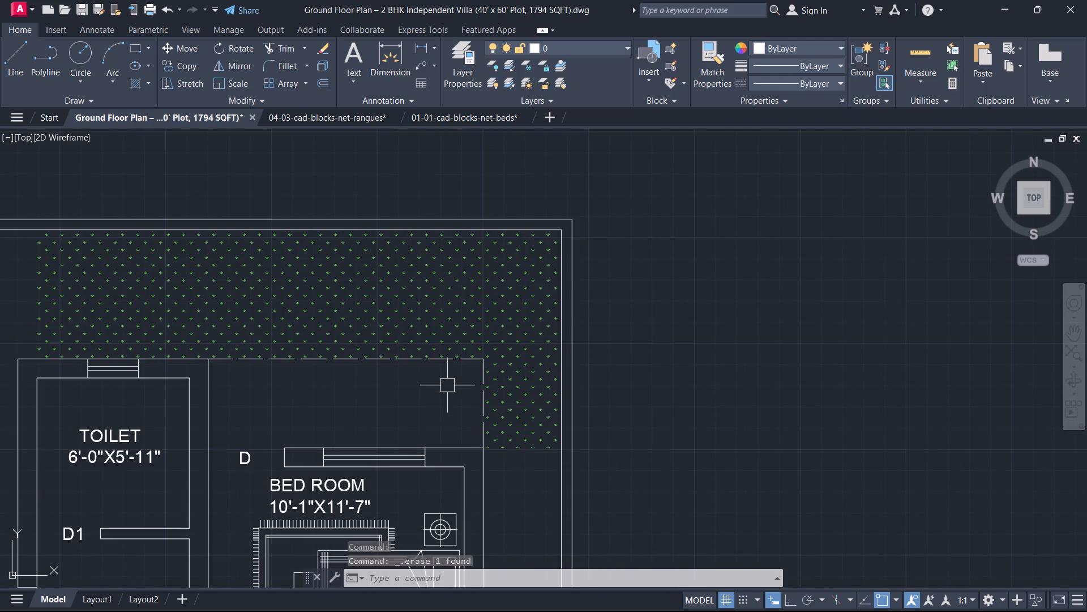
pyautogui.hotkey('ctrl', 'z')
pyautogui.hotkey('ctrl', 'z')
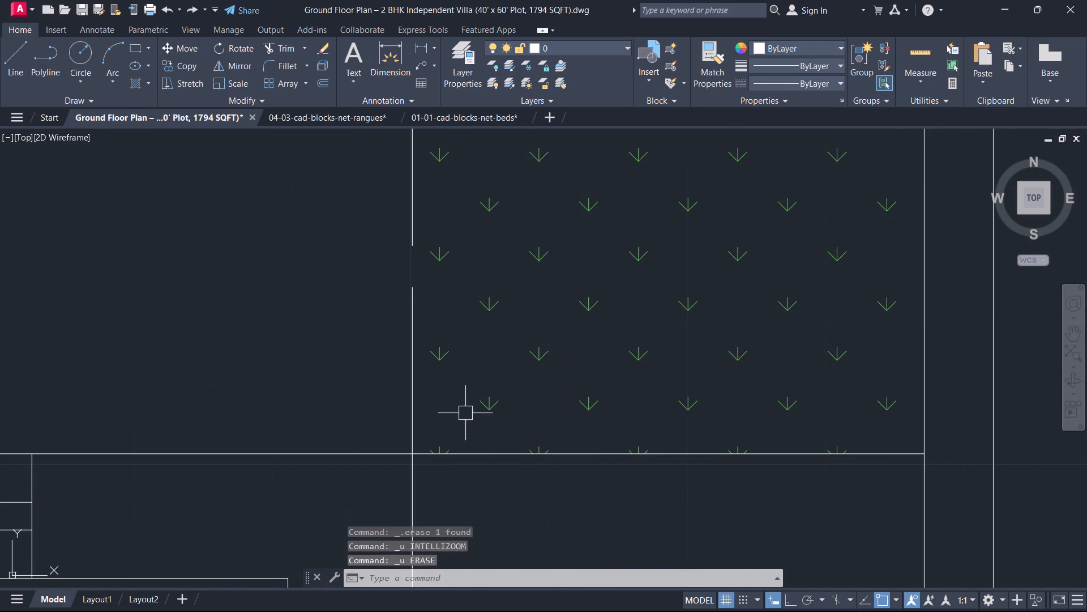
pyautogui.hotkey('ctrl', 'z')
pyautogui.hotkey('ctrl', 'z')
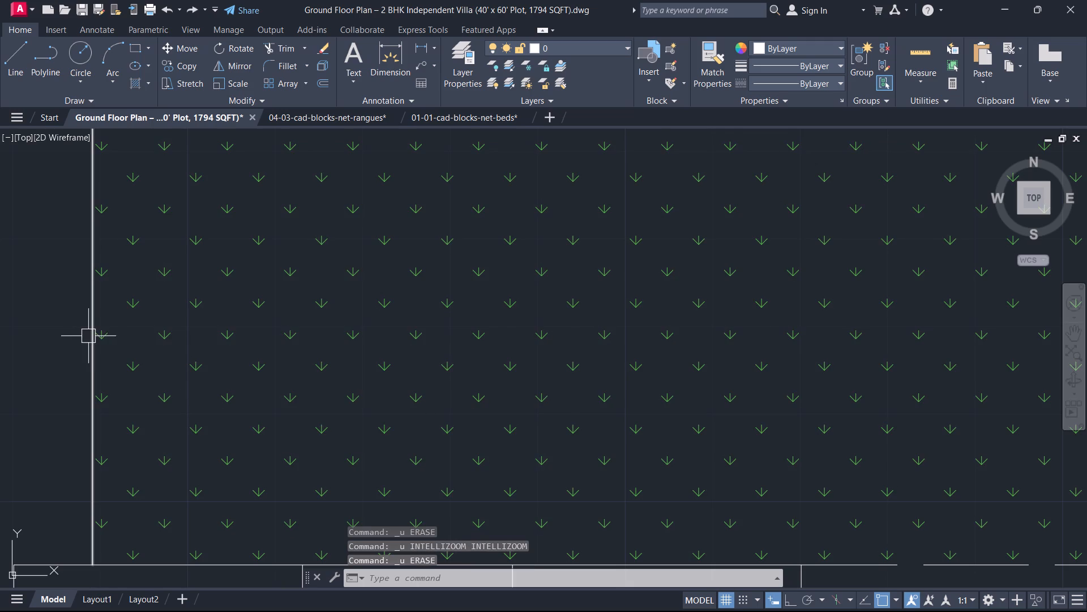
# Change the linetype of the two lines closing the west and south ends of the grass hatch to ACAD_ISO02W100.
pyautogui.click(91, 355)
pyautogui.scroll(-1, 359, 490)
pyautogui.scroll(1, 405, 475)
pyautogui.scroll(-3, 417, 472)
pyautogui.moveTo(640, 451); pyautogui.dragTo(394, 226, button='middle')
pyautogui.scroll(1, 640, 451)
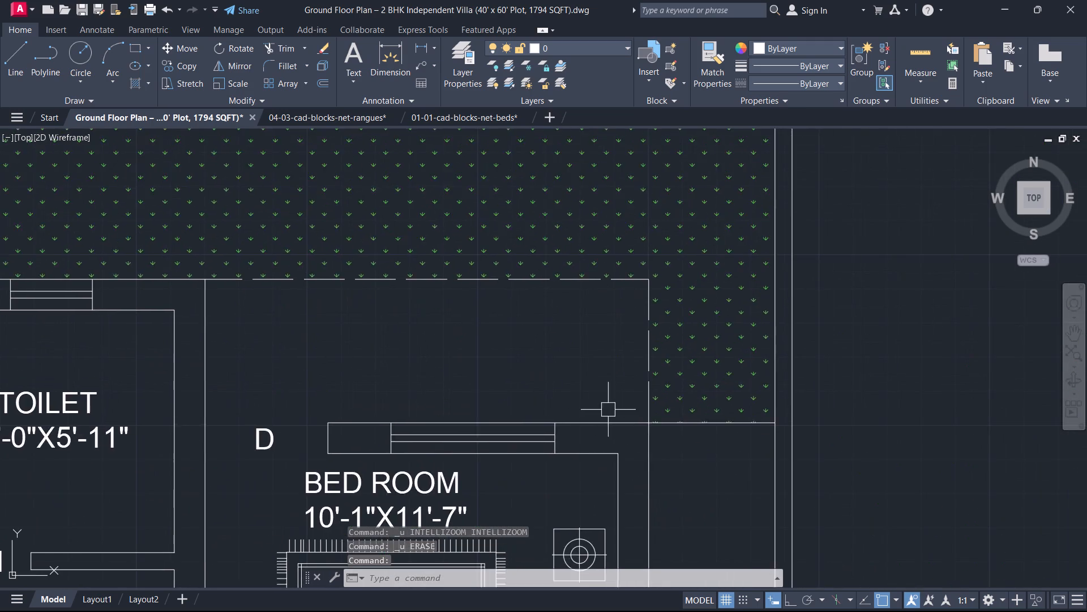
pyautogui.scroll(3, 641, 413)
pyautogui.click(697, 447)
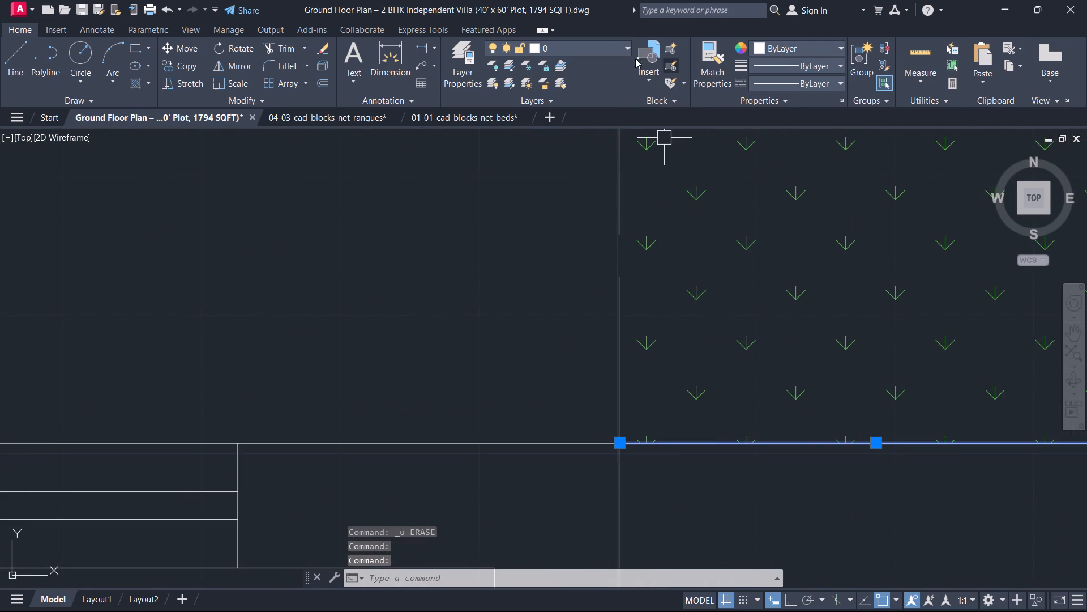
pyautogui.click(812, 83)
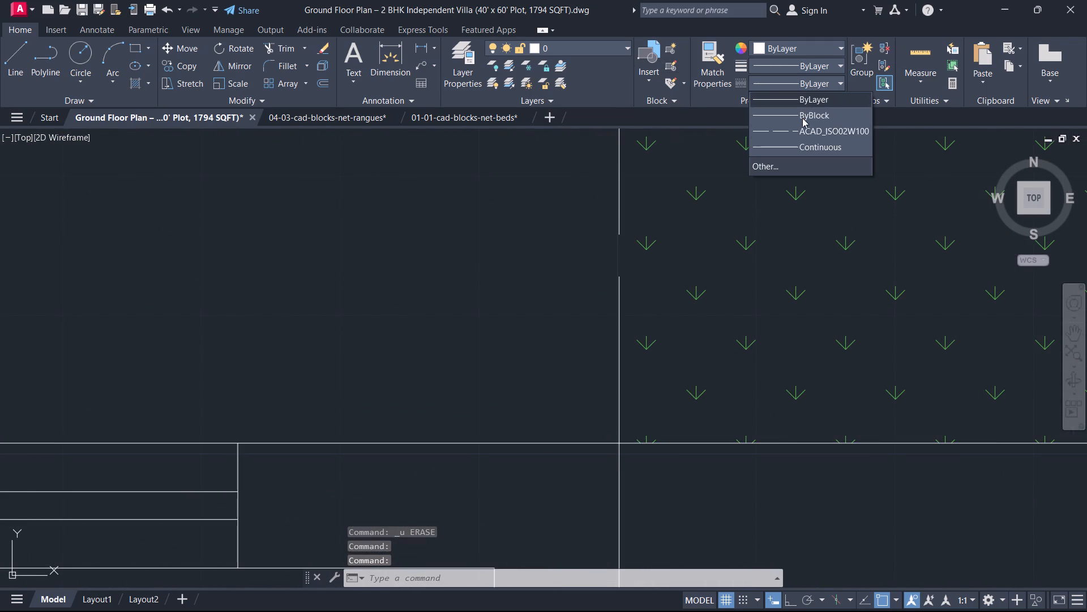
pyautogui.click(804, 134)
pyautogui.scroll(-3, 716, 257)
pyautogui.moveTo(713, 260); pyautogui.dragTo(712, 289, button='middle')
pyautogui.scroll(-1, 712, 286)
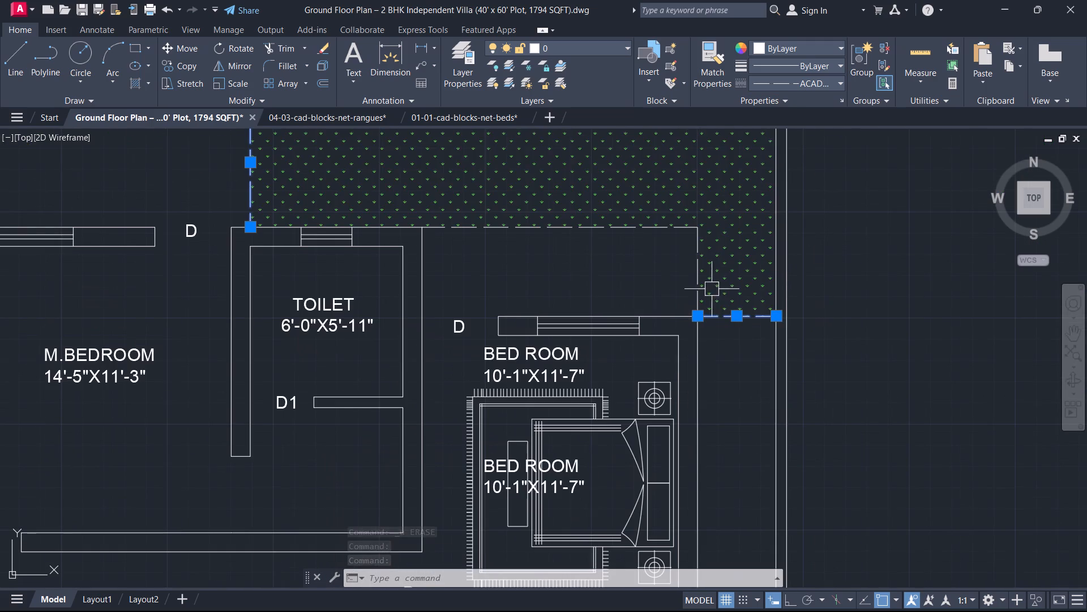
pyautogui.press('Escape')
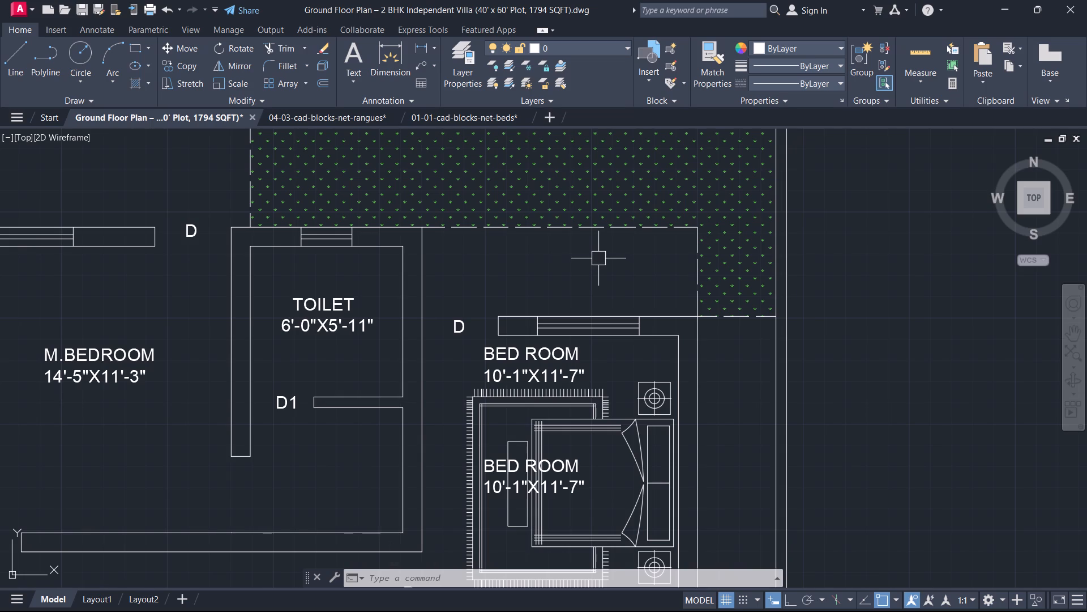
# Draw a horizontal line from the hall's outer southeast corner to the inner face of the east boundary wall.
pyautogui.scroll(-2, 596, 254)
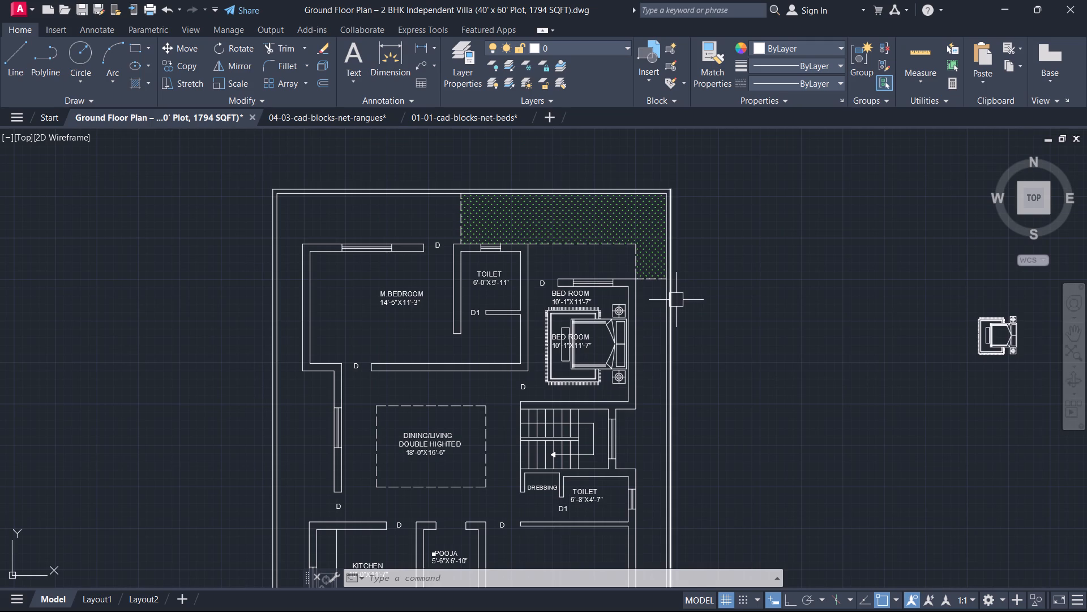
pyautogui.moveTo(700, 415); pyautogui.dragTo(695, 345, button='middle')
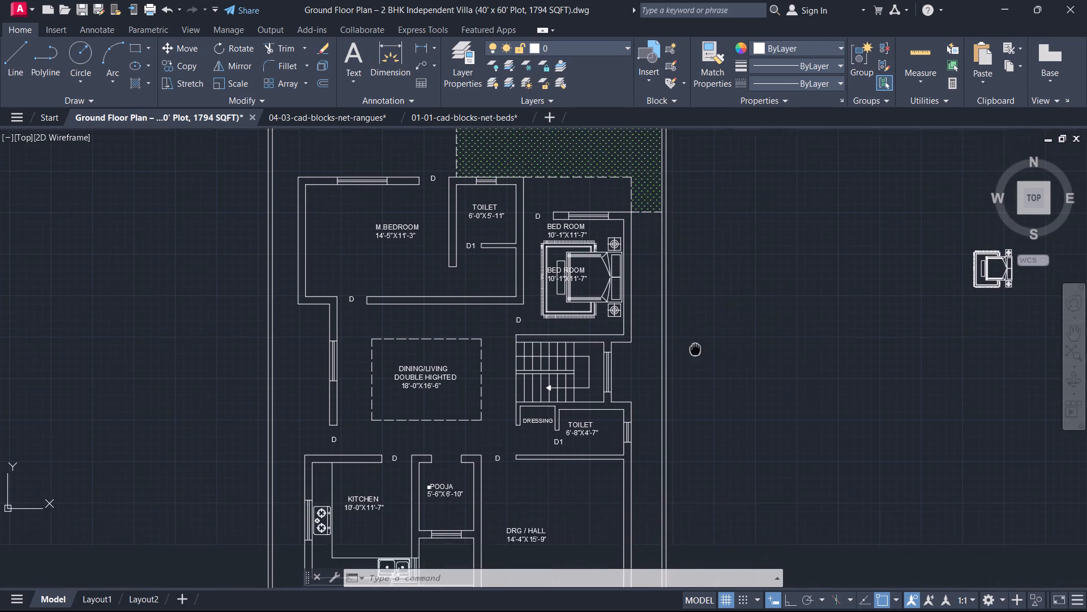
pyautogui.moveTo(695, 345); pyautogui.dragTo(694, 320, button='middle')
pyautogui.moveTo(682, 257); pyautogui.dragTo(681, 222, button='middle')
pyautogui.moveTo(627, 432); pyautogui.dragTo(670, 136, button='middle')
pyautogui.scroll(2, 689, 258)
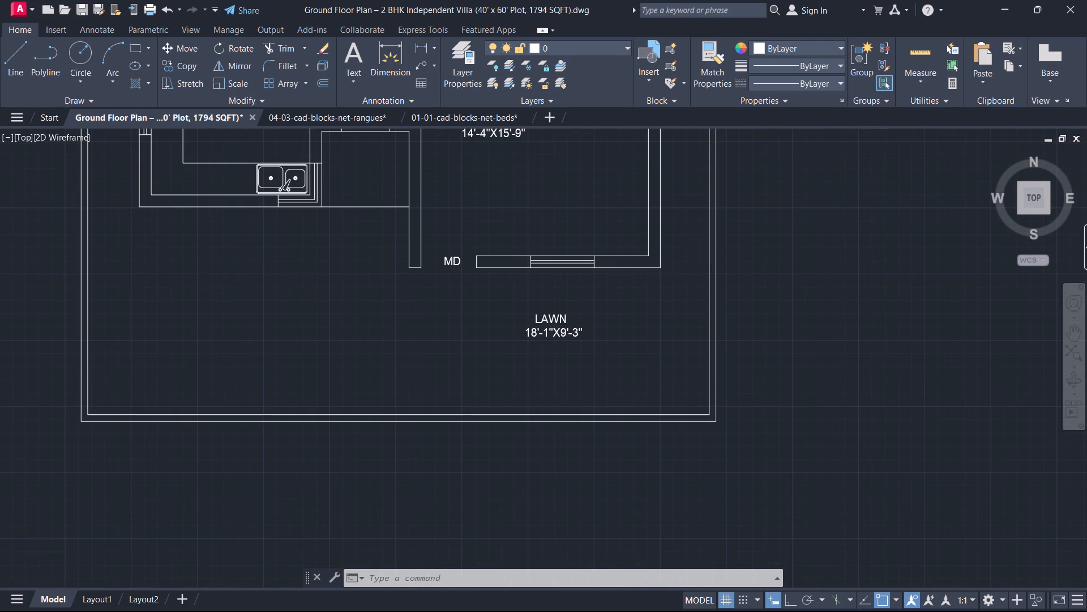
pyautogui.write('L')
pyautogui.press('space')
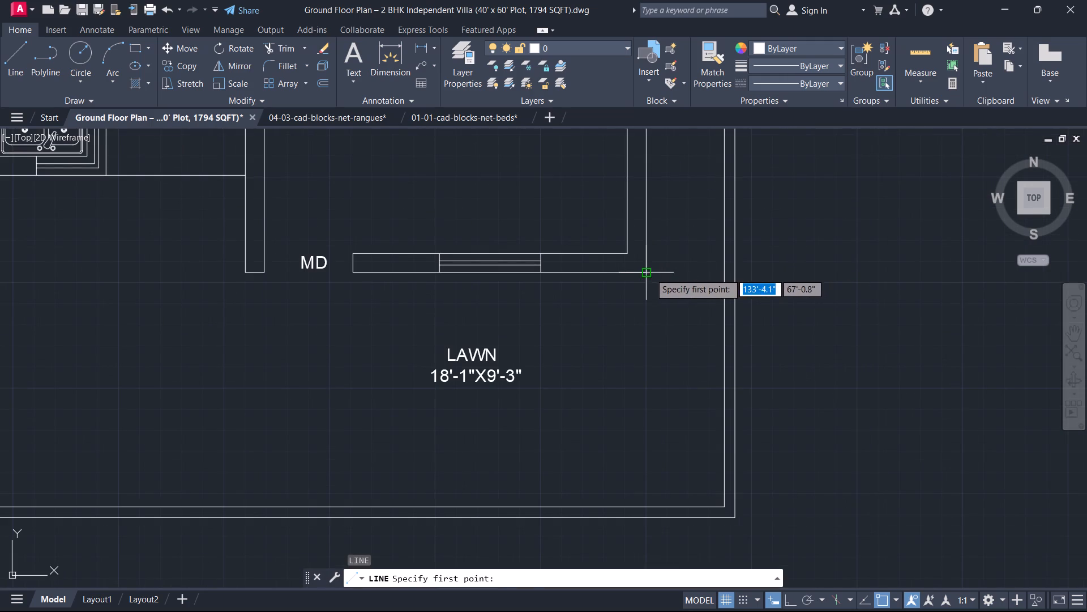
pyautogui.moveTo(648, 273); pyautogui.dragTo(653, 275)
pyautogui.click(721, 271)
pyautogui.press('Escape')
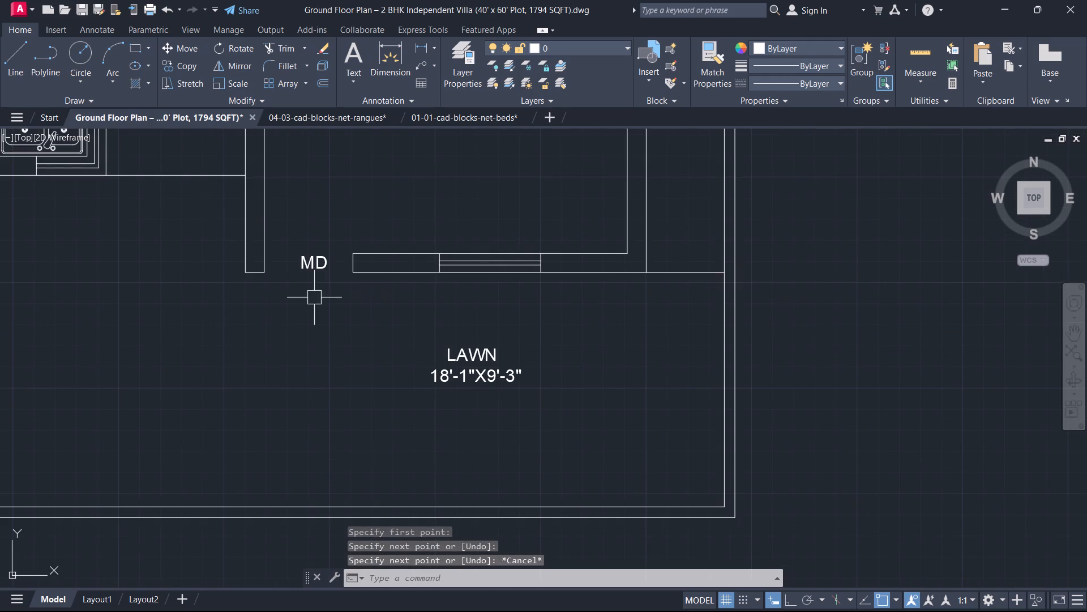
# Draw a vertical line from the wall corner west of the MD opening down to the south boundary wall's inner face.
pyautogui.moveTo(310, 298); pyautogui.dragTo(634, 352, button='middle')
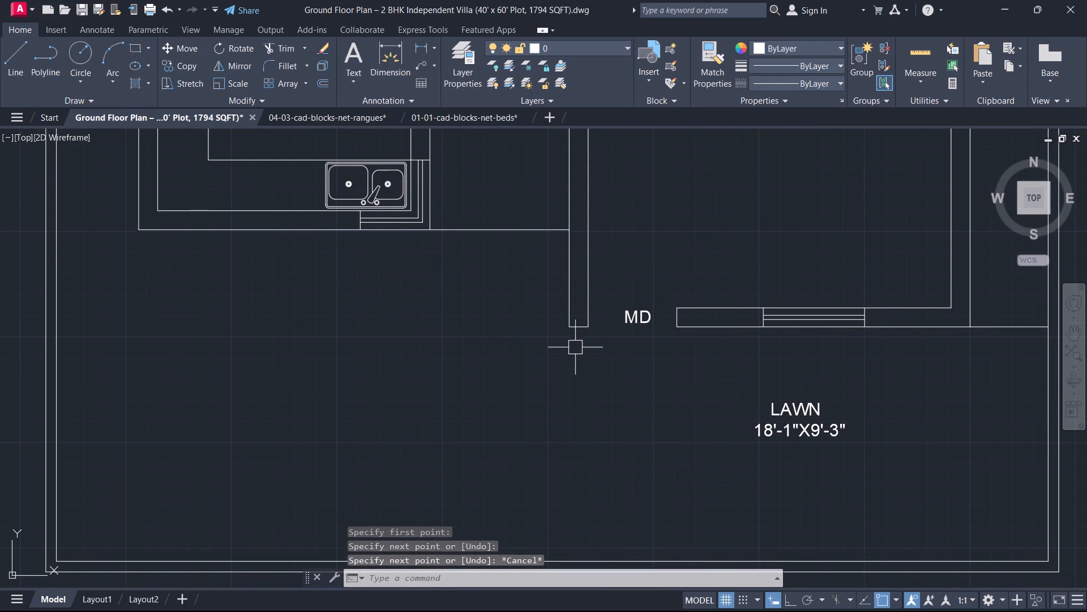
pyautogui.press('space')
pyautogui.click(589, 329)
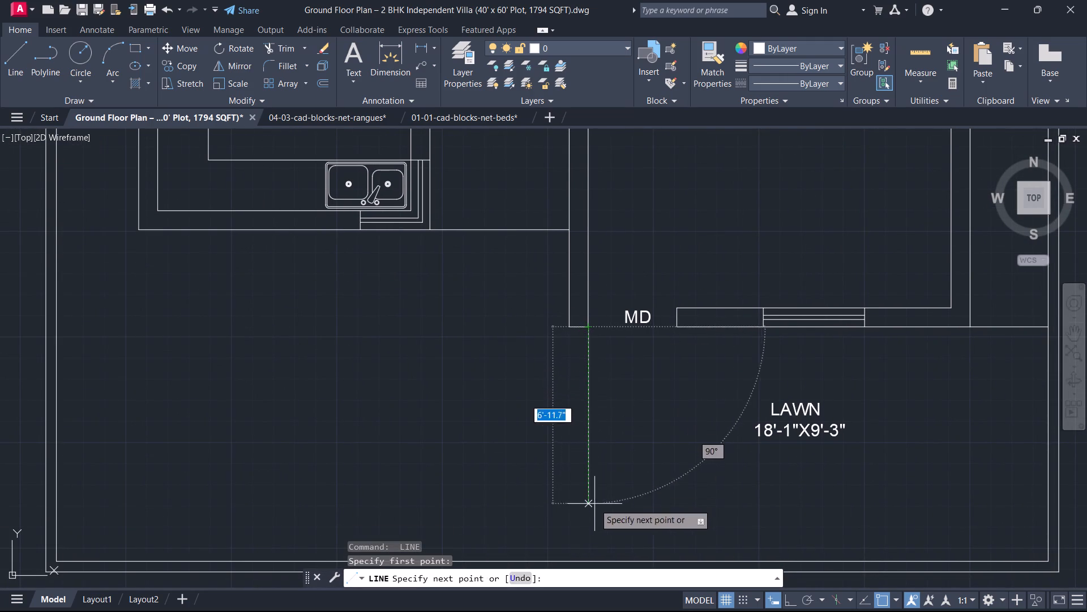
pyautogui.moveTo(588, 525); pyautogui.dragTo(601, 388, button='middle')
pyautogui.click(603, 422)
pyautogui.press('Escape')
# Draw a line across the MD door opening, joining the outer wall corners on both sides along the lawn edge.
pyautogui.moveTo(639, 330); pyautogui.dragTo(565, 362, button='middle')
pyautogui.scroll(-1, 565, 362)
pyautogui.scroll(2, 596, 289)
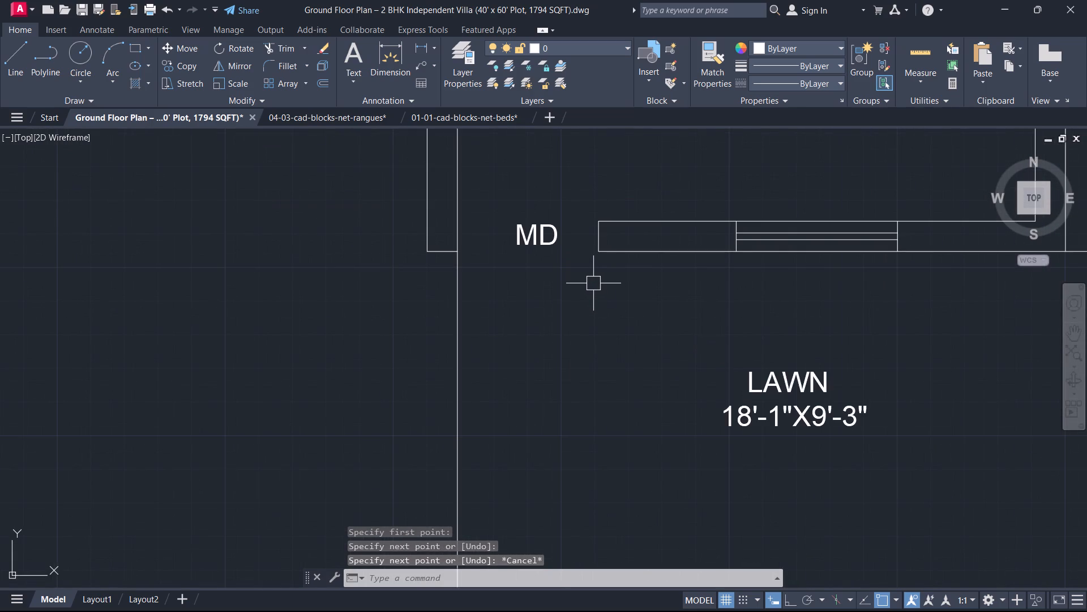
pyautogui.write('L')
pyautogui.press('space')
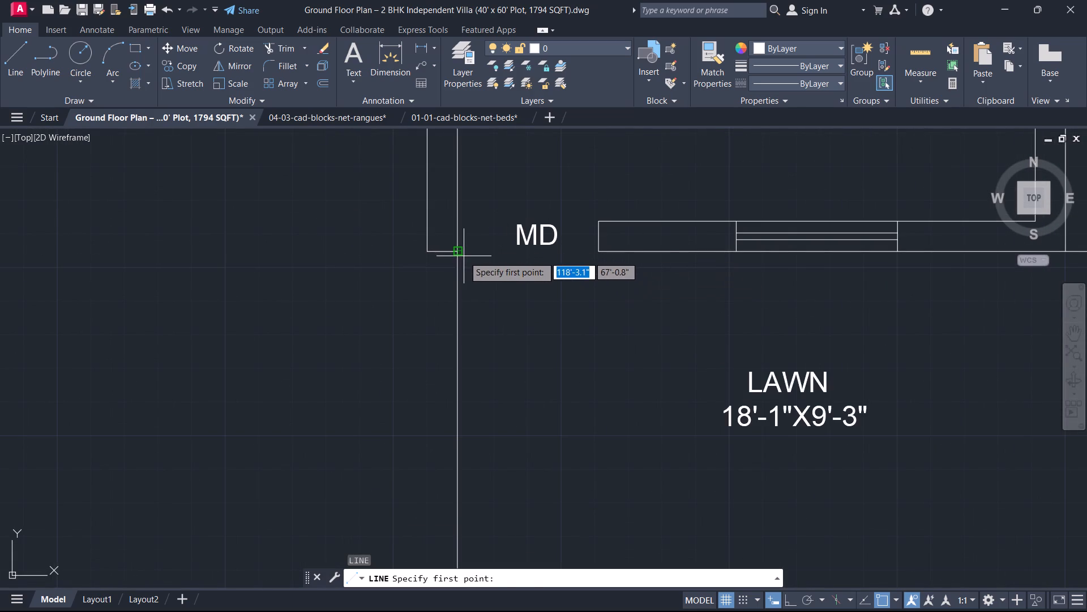
pyautogui.click(457, 252)
pyautogui.click(599, 250)
pyautogui.press('Escape')
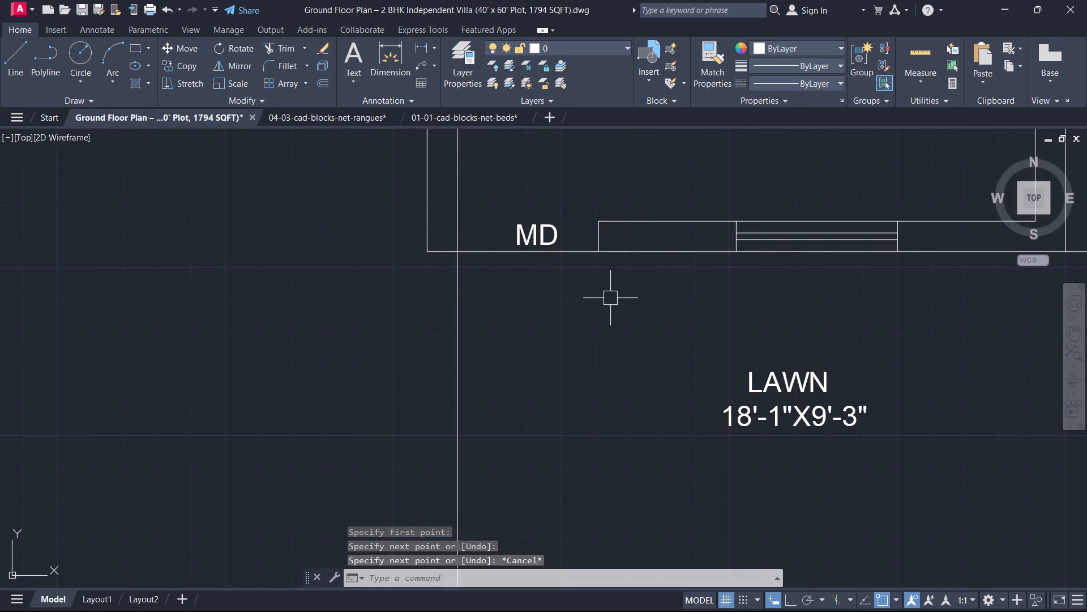
# Hatch the enclosed lawn area south of the hall with the ANGLE pattern at scale 1.
pyautogui.press('h')
pyautogui.press('space')
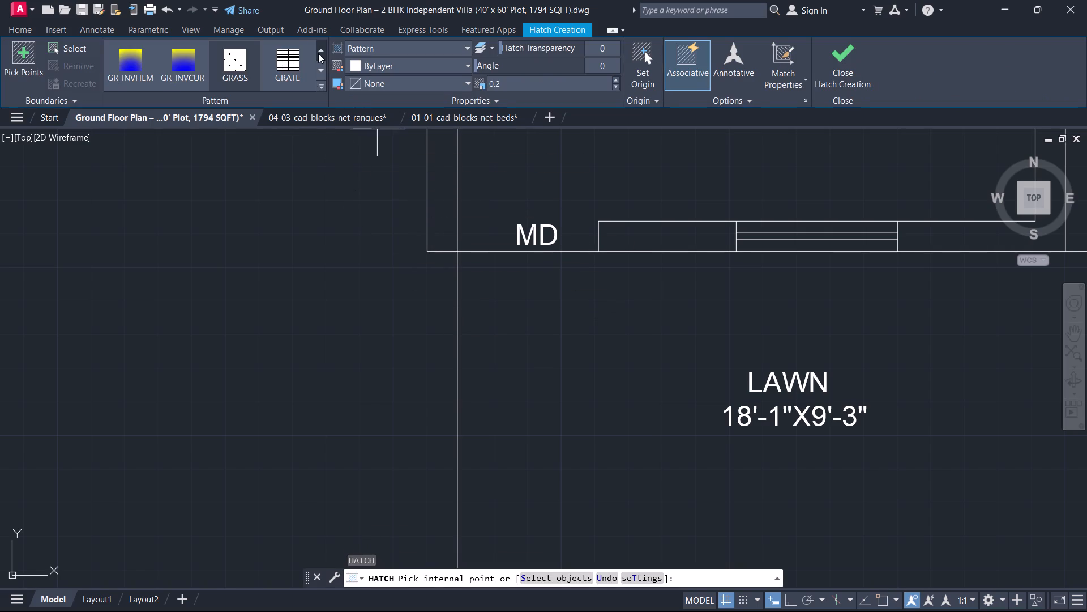
pyautogui.click(318, 53)
pyautogui.tripleClick(318, 53)
pyautogui.tripleClick(318, 53)
pyautogui.tripleClick(318, 53)
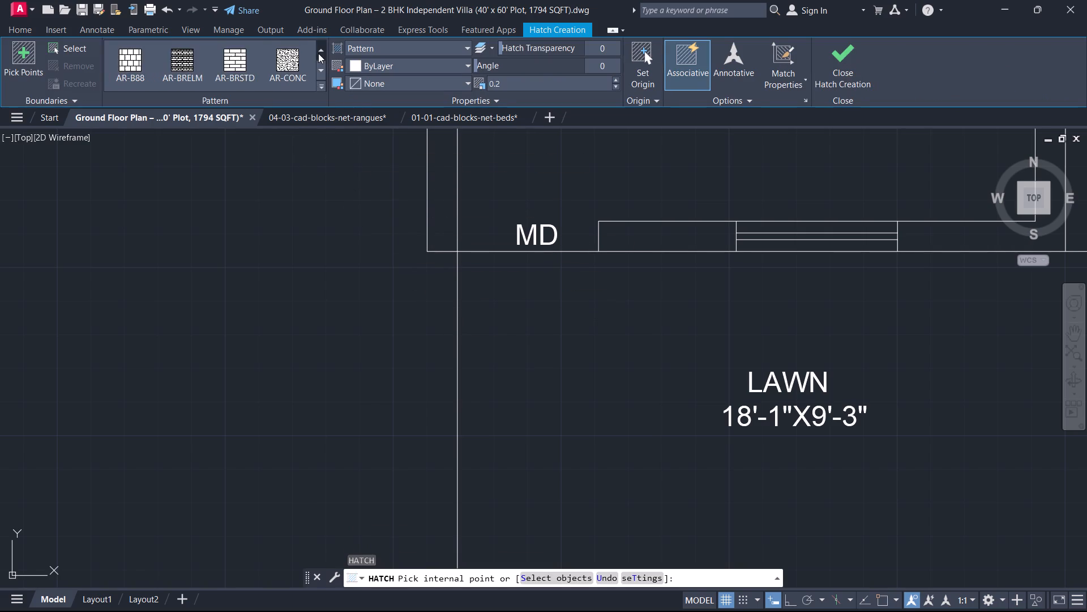
pyautogui.tripleClick(318, 53)
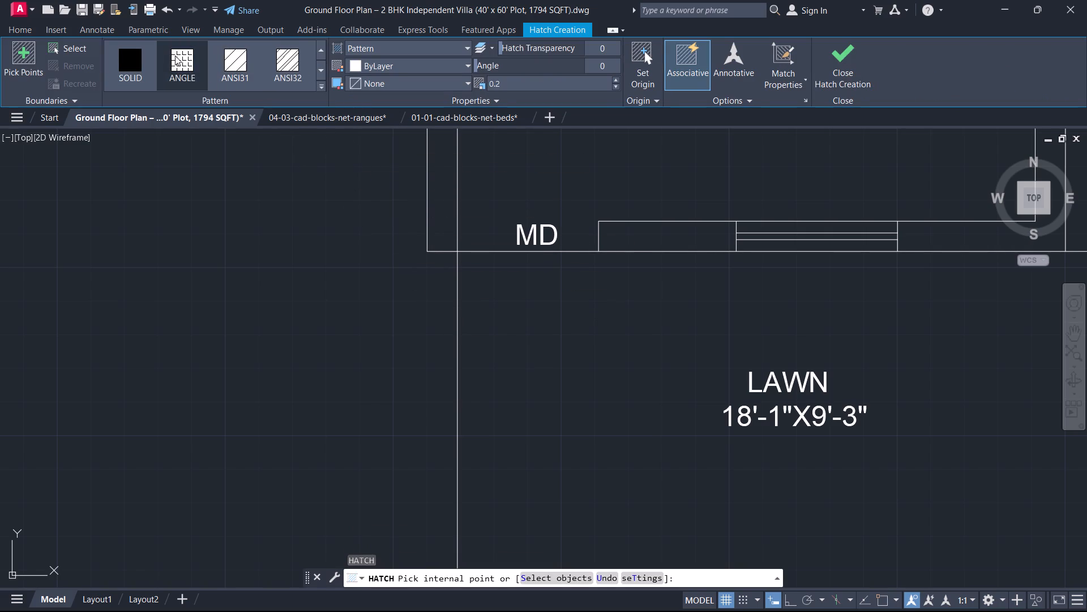
pyautogui.click(174, 56)
pyautogui.click(633, 341)
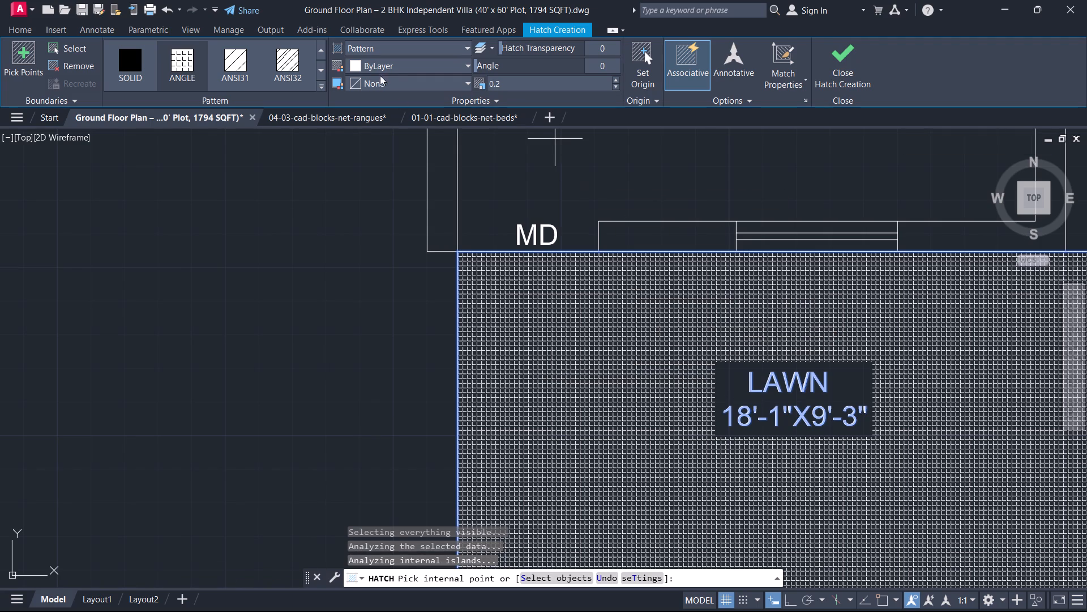
pyautogui.click(537, 88)
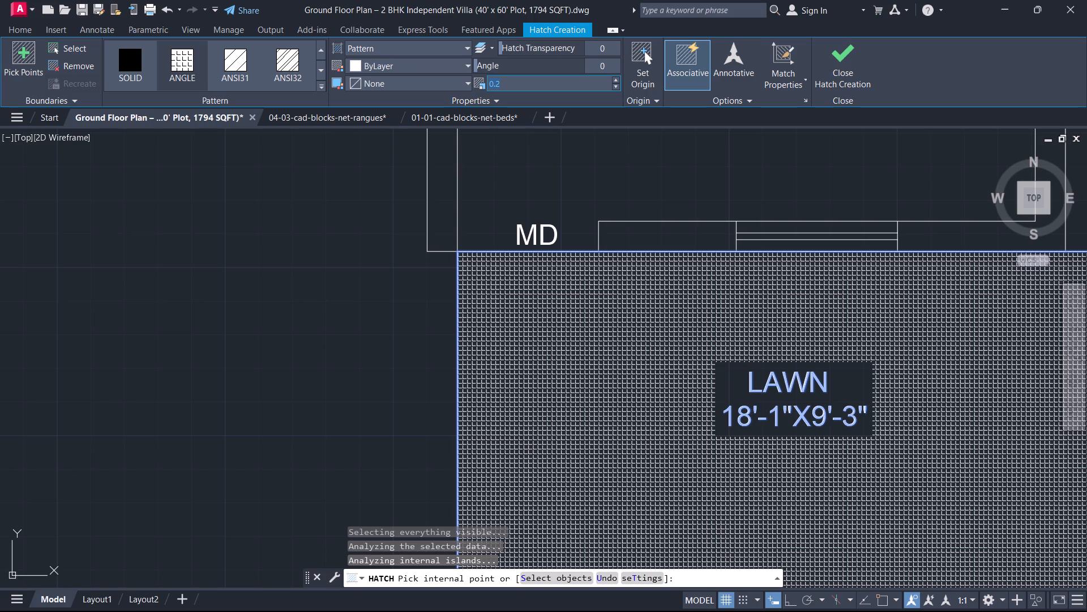
pyautogui.press('1')
pyautogui.press('Return')
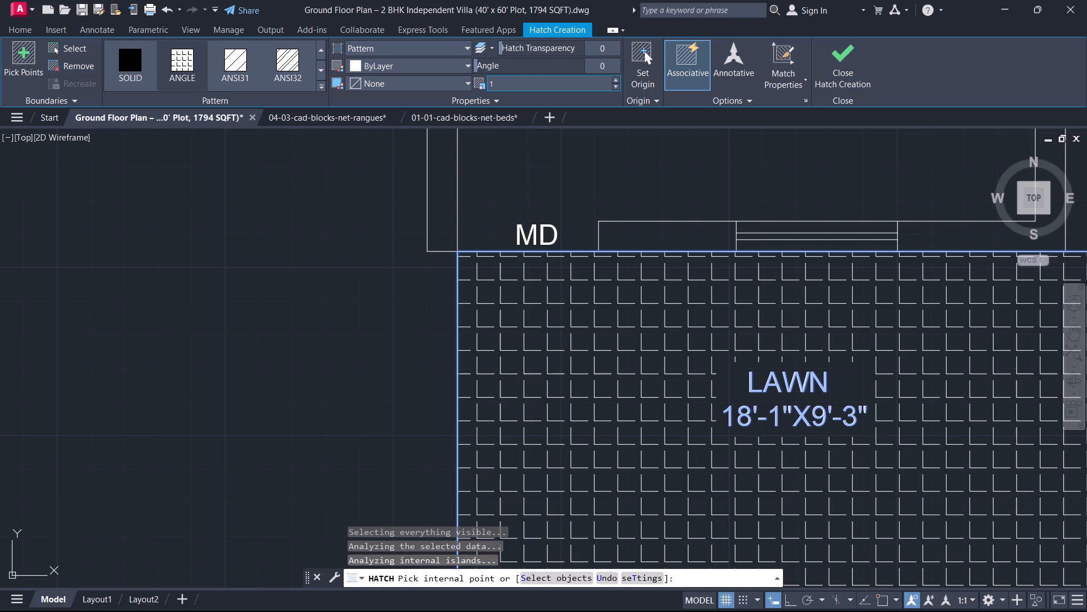
pyautogui.click(845, 59)
# Move the LAWN 18'-1"X9'-3" label slightly south and east, nearer the centre of the hatched area.
pyautogui.scroll(-4, 722, 294)
pyautogui.scroll(2, 719, 313)
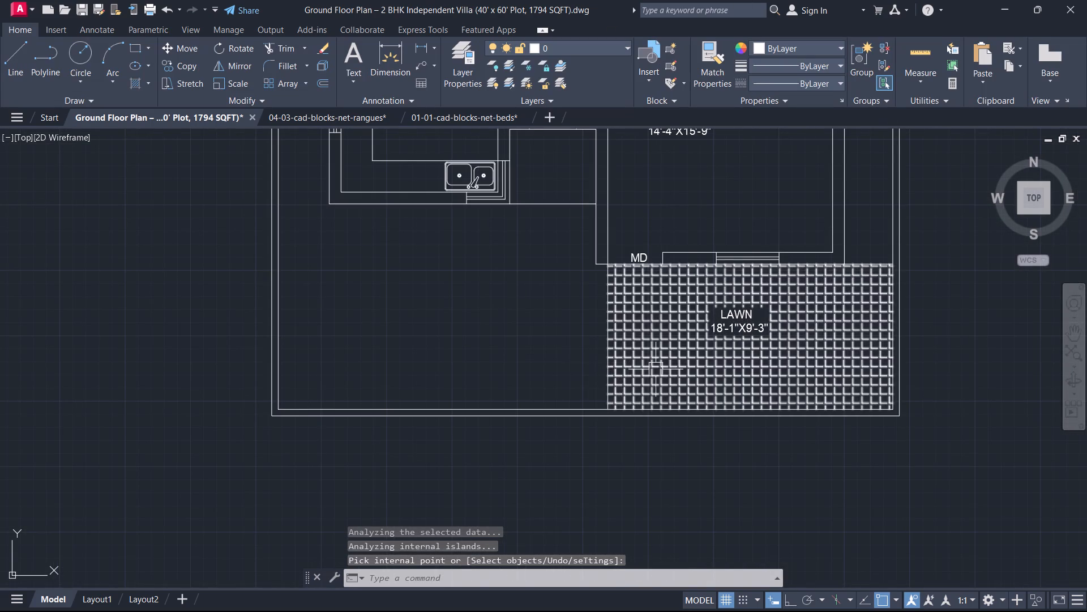
pyautogui.scroll(3, 679, 360)
pyautogui.click(820, 248)
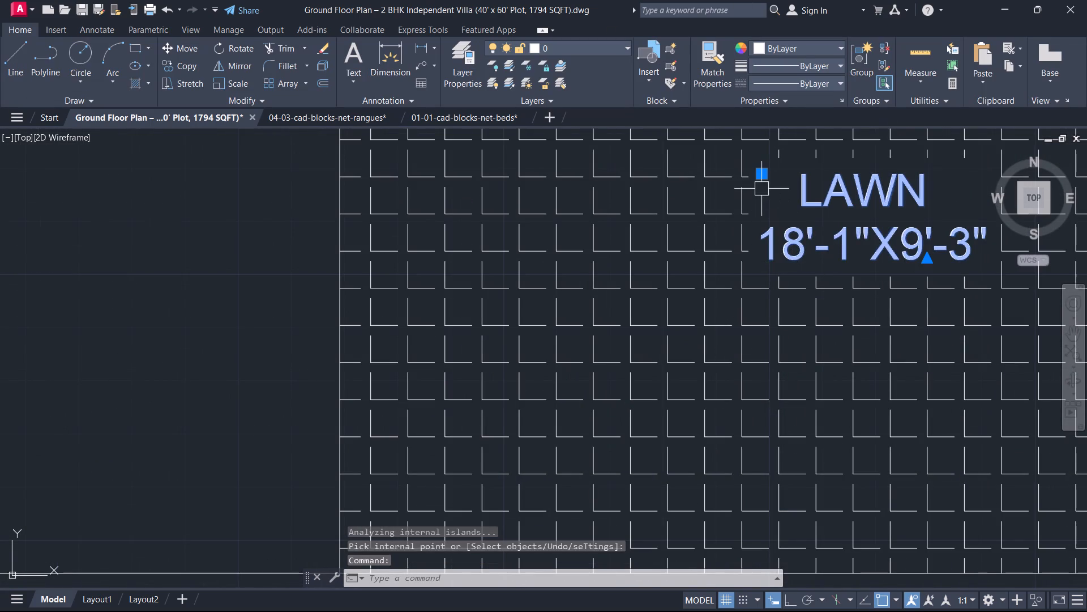
pyautogui.click(758, 174)
pyautogui.click(780, 219)
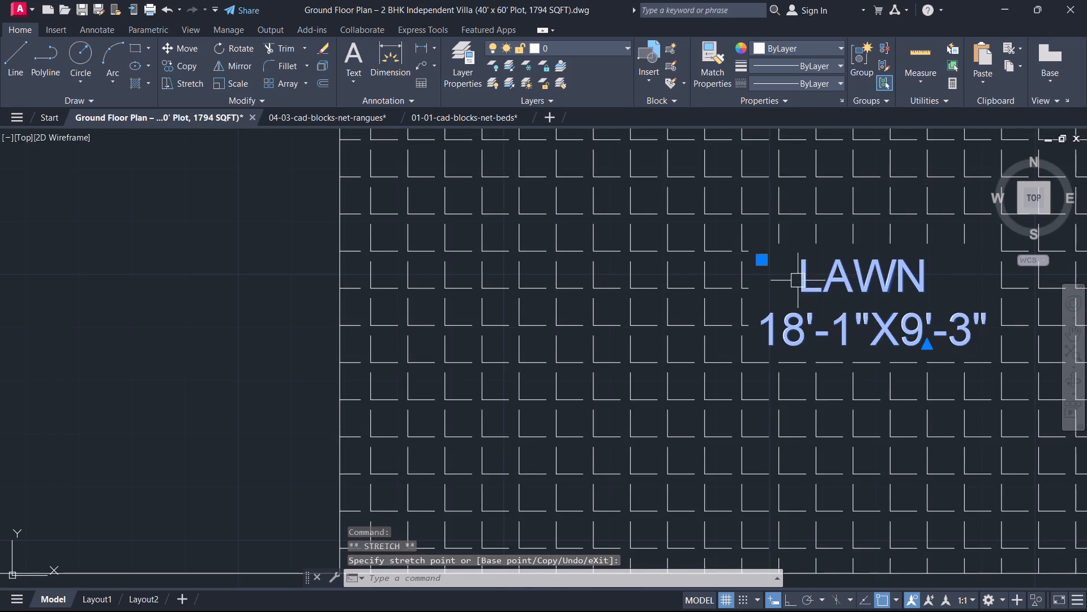
pyautogui.scroll(-2, 789, 280)
pyautogui.moveTo(786, 280); pyautogui.dragTo(658, 287, button='middle')
pyautogui.scroll(2, 658, 288)
pyautogui.click(636, 273)
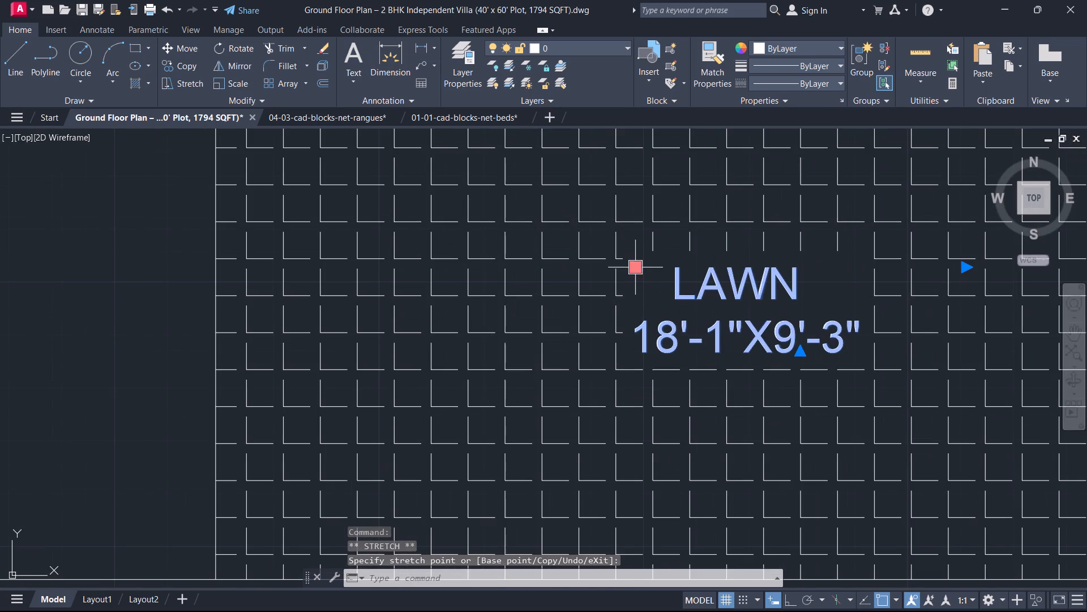
pyautogui.click(662, 273)
pyautogui.scroll(-5, 650, 278)
pyautogui.scroll(1, 611, 252)
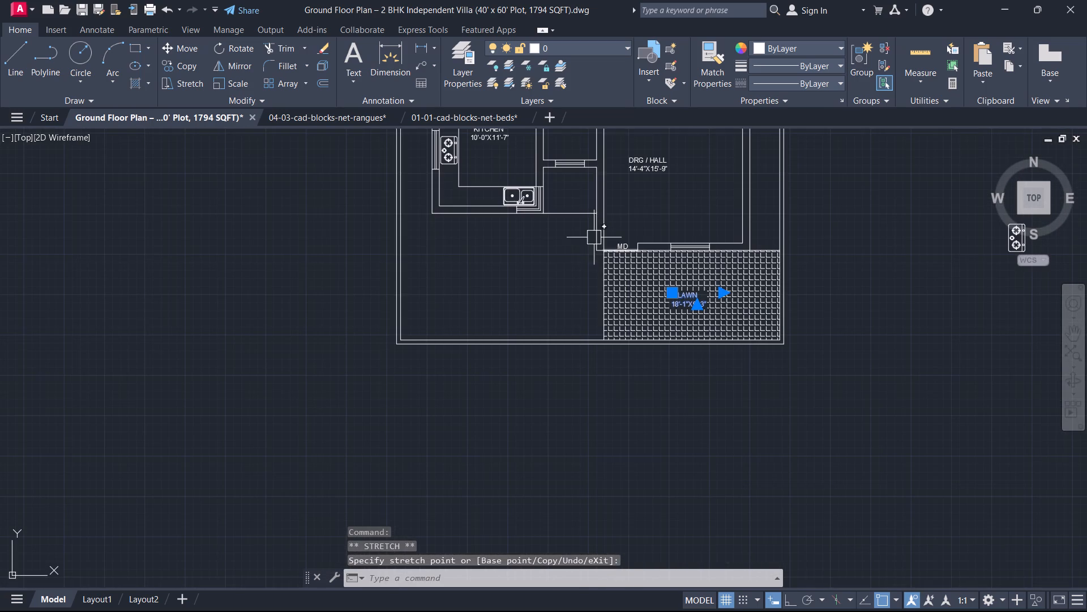
pyautogui.press('Escape')
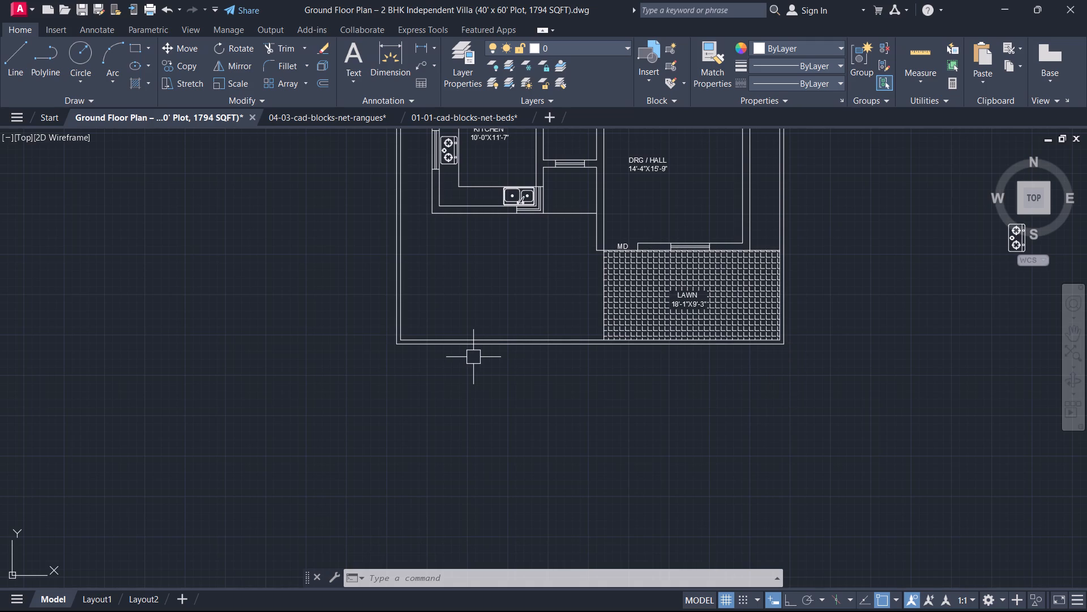
# Draw a vertical line from the kitchen's outer south wall, near its west corner, down to the south boundary wall's inner face.
pyautogui.scroll(-1, 386, 389)
pyautogui.scroll(-1, 564, 346)
pyautogui.moveTo(567, 346); pyautogui.dragTo(730, 440, button='middle')
pyautogui.scroll(2, 683, 295)
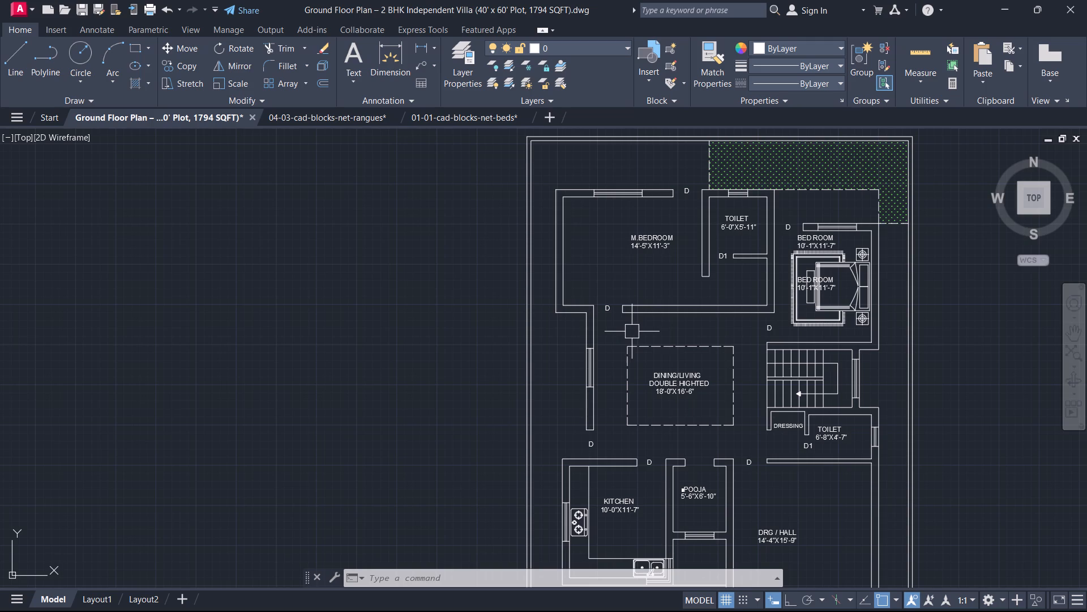
pyautogui.scroll(-2, 611, 396)
pyautogui.moveTo(611, 396); pyautogui.dragTo(596, 276, button='middle')
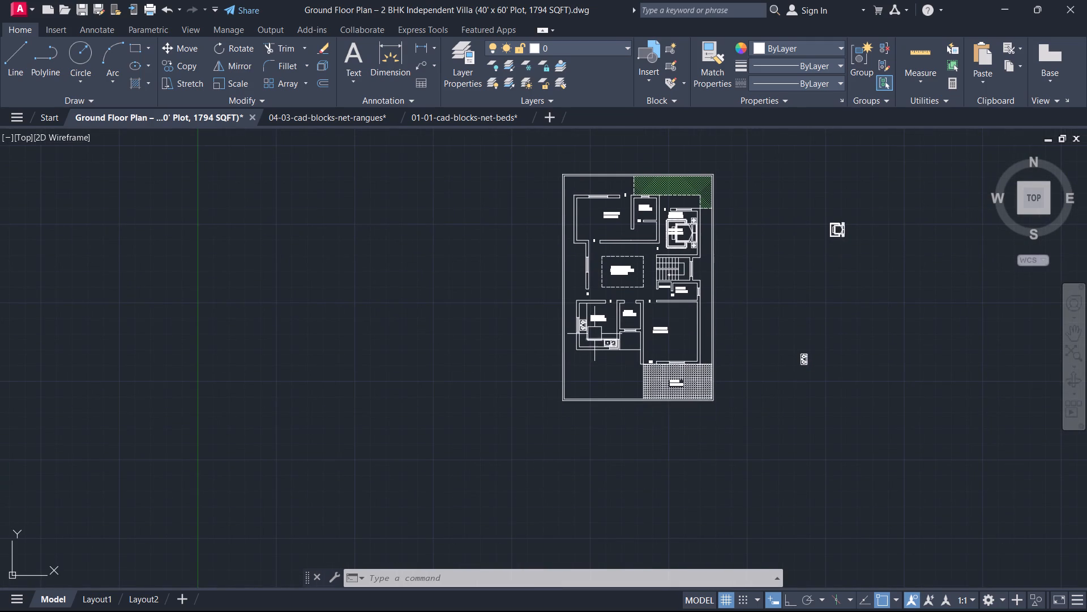
pyautogui.press('l')
pyautogui.press('space')
pyautogui.scroll(3, 577, 347)
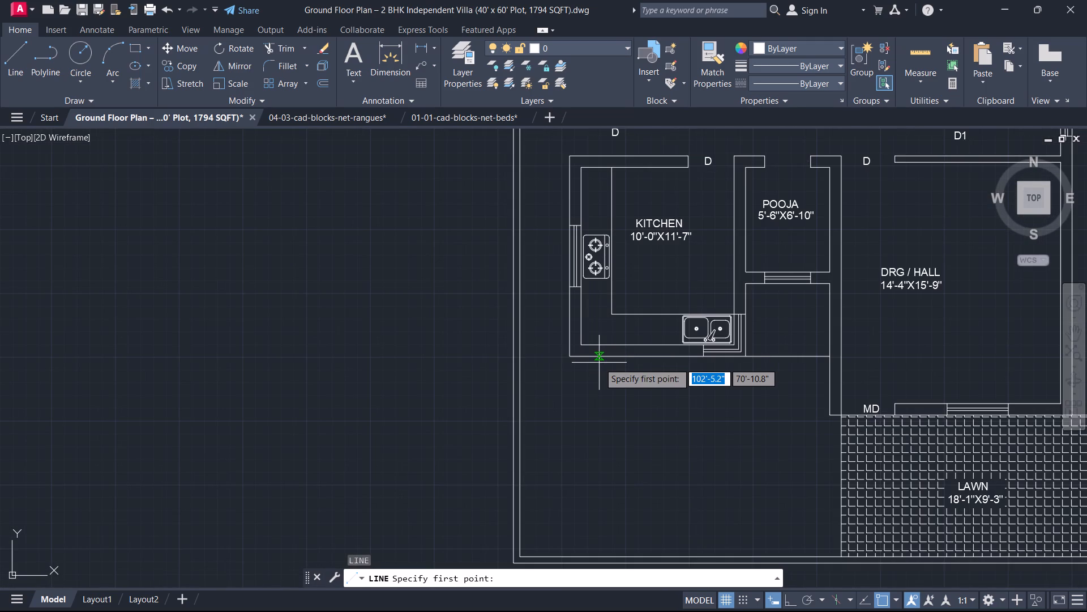
pyautogui.click(593, 361)
pyautogui.scroll(1, 593, 508)
pyautogui.moveTo(594, 508); pyautogui.dragTo(587, 464, button='middle')
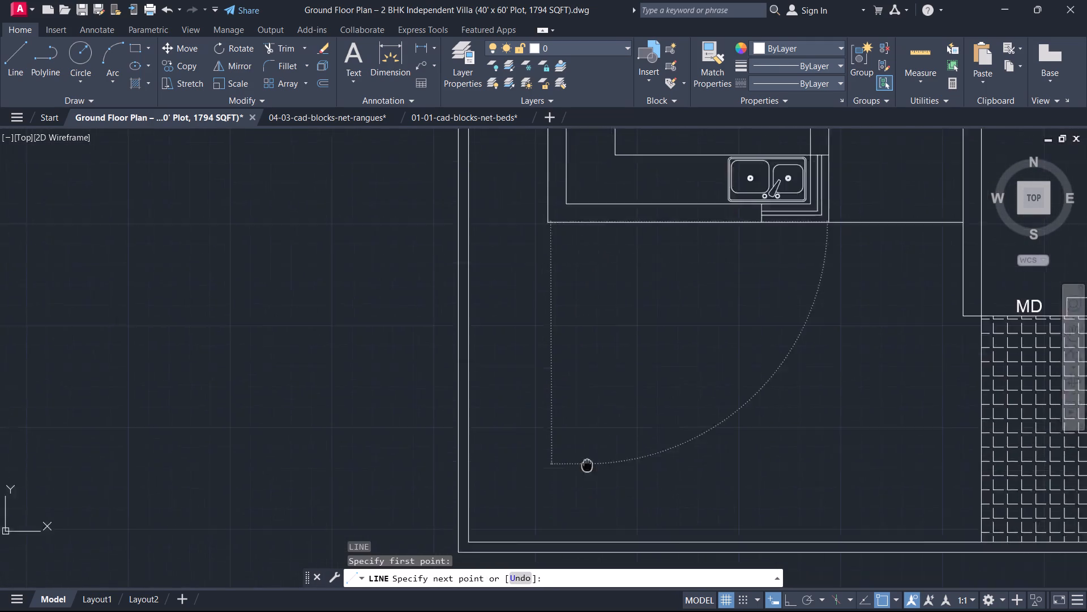
pyautogui.moveTo(587, 464); pyautogui.dragTo(604, 325, button='middle')
pyautogui.click(600, 400)
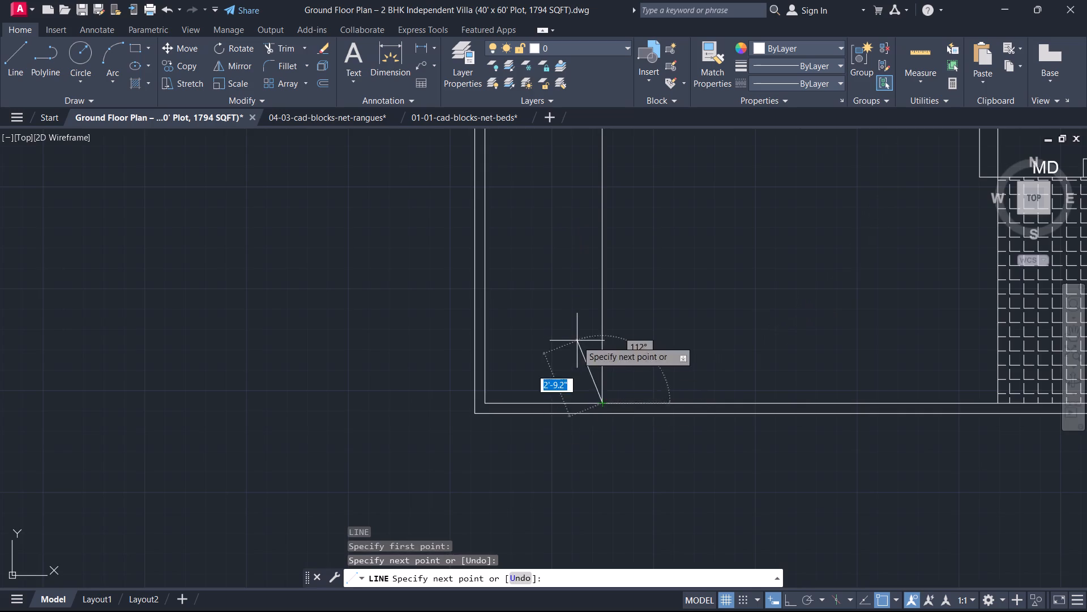
pyautogui.scroll(-2, 576, 340)
pyautogui.moveTo(576, 340); pyautogui.dragTo(607, 433, button='middle')
pyautogui.press('Escape')
# Draw a 3'-3" horizontal line from the kitchen's outer south-west corner to the west boundary wall's inner face.
pyautogui.scroll(3, 614, 334)
pyautogui.press('space')
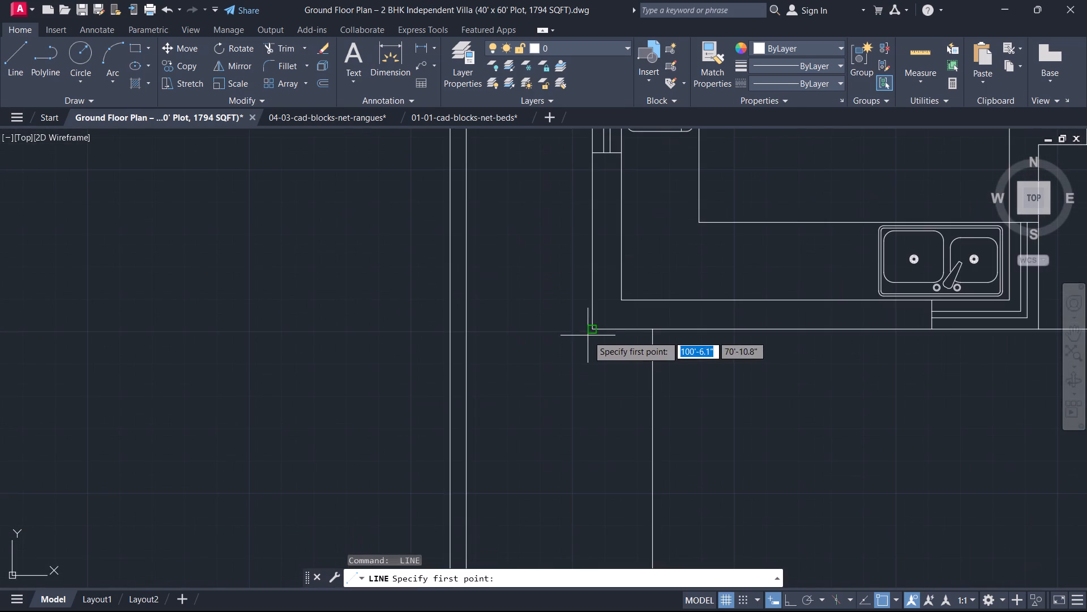
pyautogui.click(589, 330)
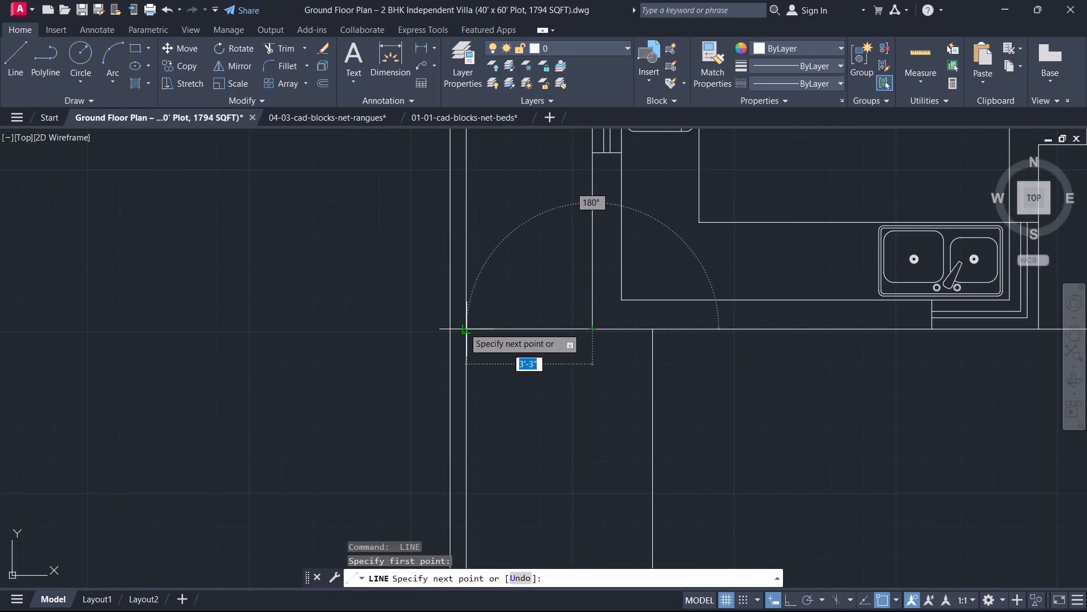
pyautogui.click(464, 328)
pyautogui.press('Escape')
# Change the short horizontal line and the vertical line south of the kitchen to a dashed ACAD linetype.
pyautogui.scroll(-3, 552, 380)
pyautogui.scroll(2, 596, 398)
pyautogui.moveTo(580, 398); pyautogui.dragTo(534, 389)
pyautogui.click(492, 377)
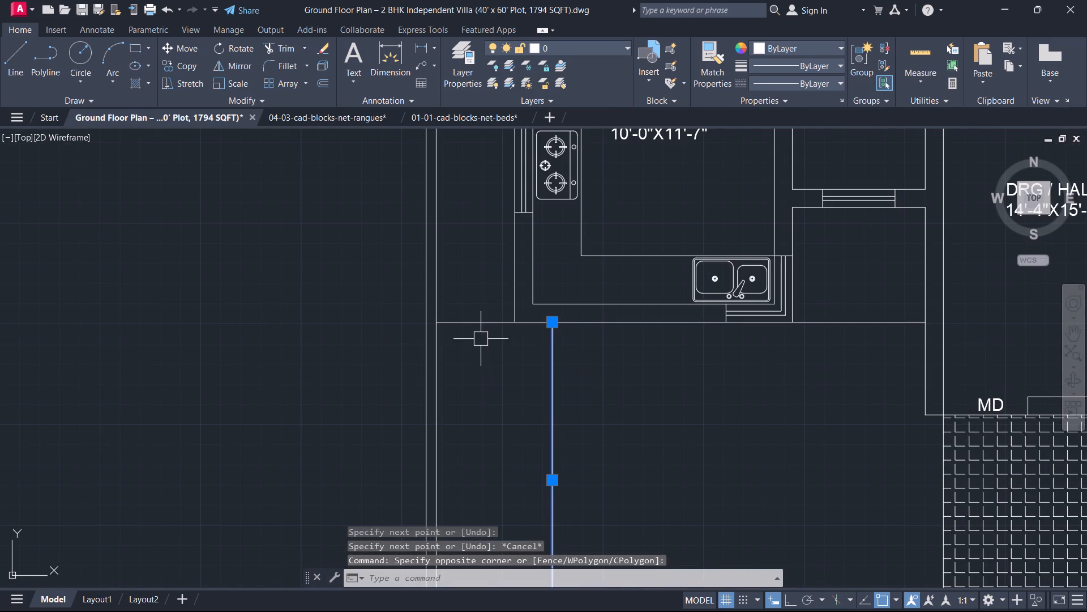
pyautogui.click(480, 312)
pyautogui.click(469, 337)
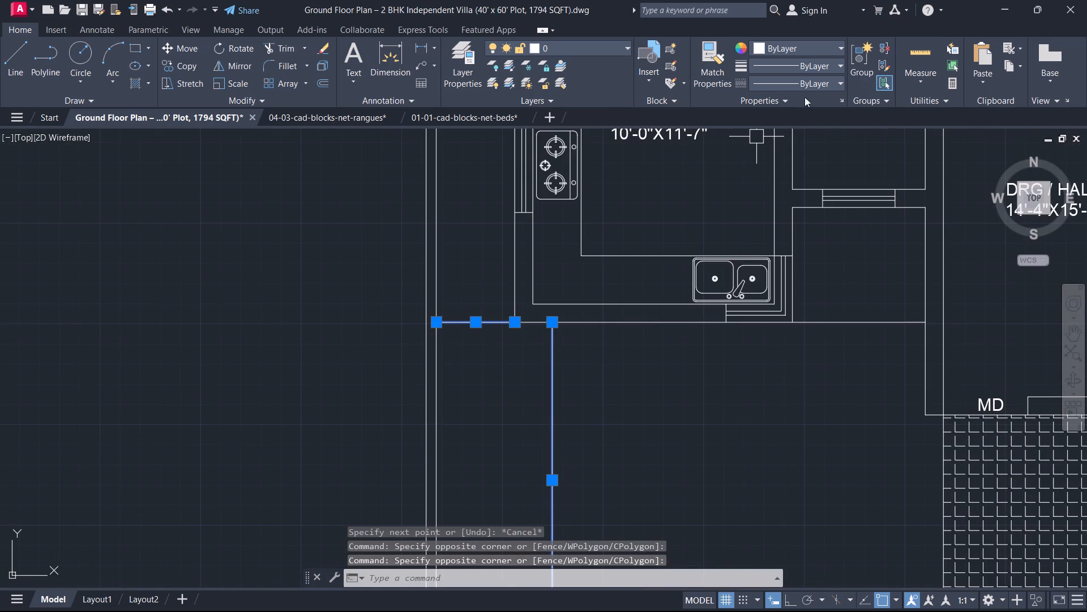
pyautogui.click(808, 81)
pyautogui.click(802, 131)
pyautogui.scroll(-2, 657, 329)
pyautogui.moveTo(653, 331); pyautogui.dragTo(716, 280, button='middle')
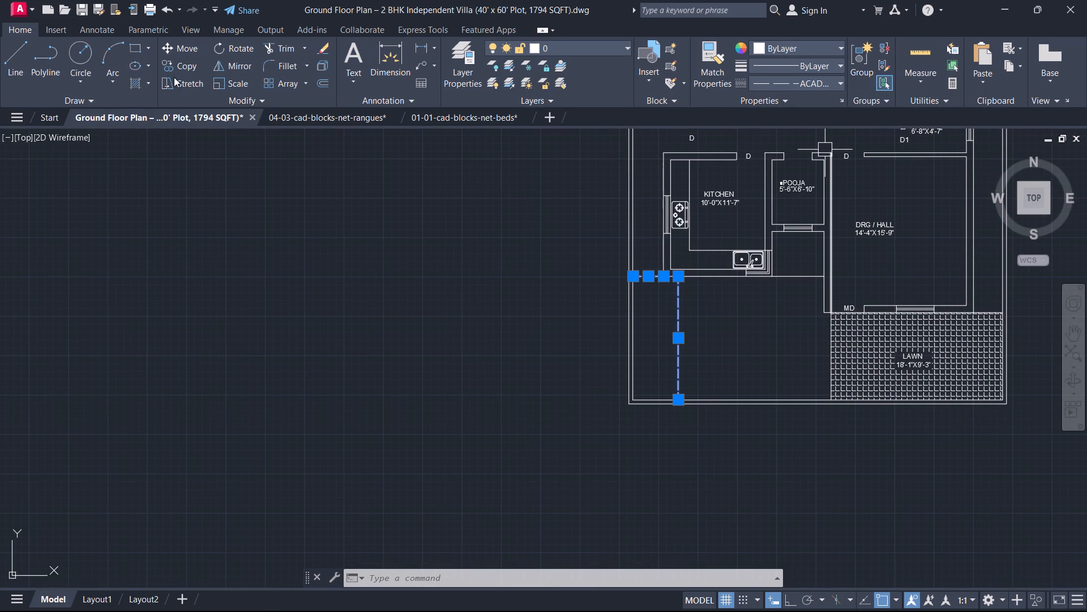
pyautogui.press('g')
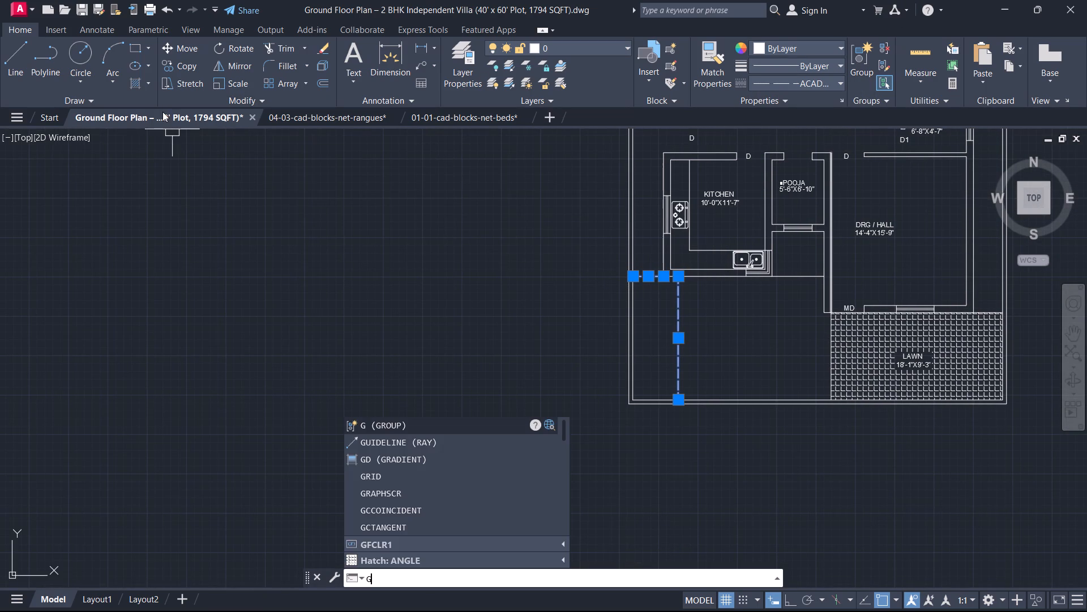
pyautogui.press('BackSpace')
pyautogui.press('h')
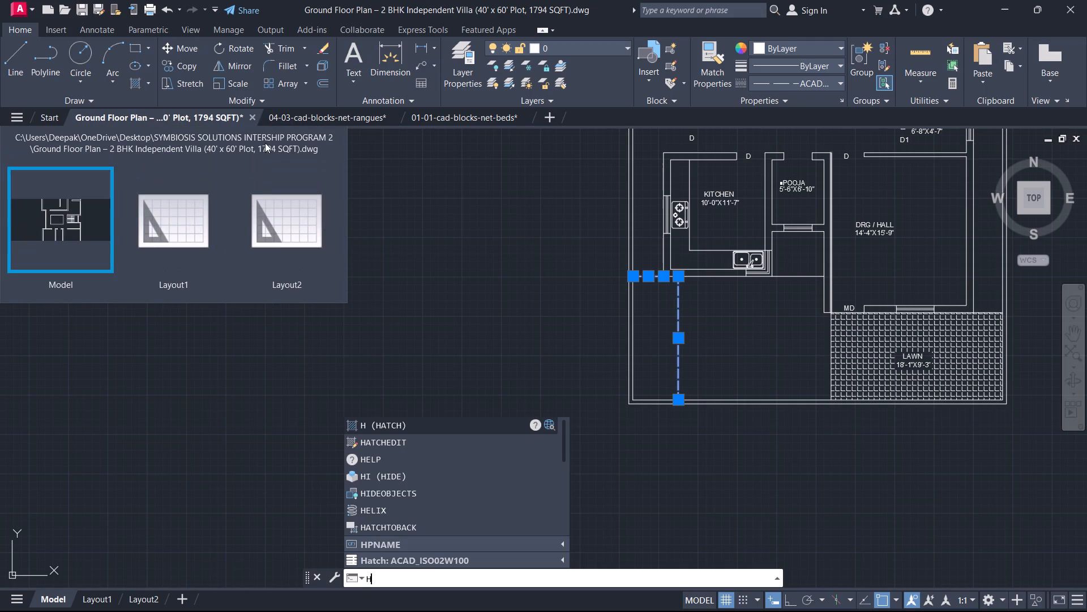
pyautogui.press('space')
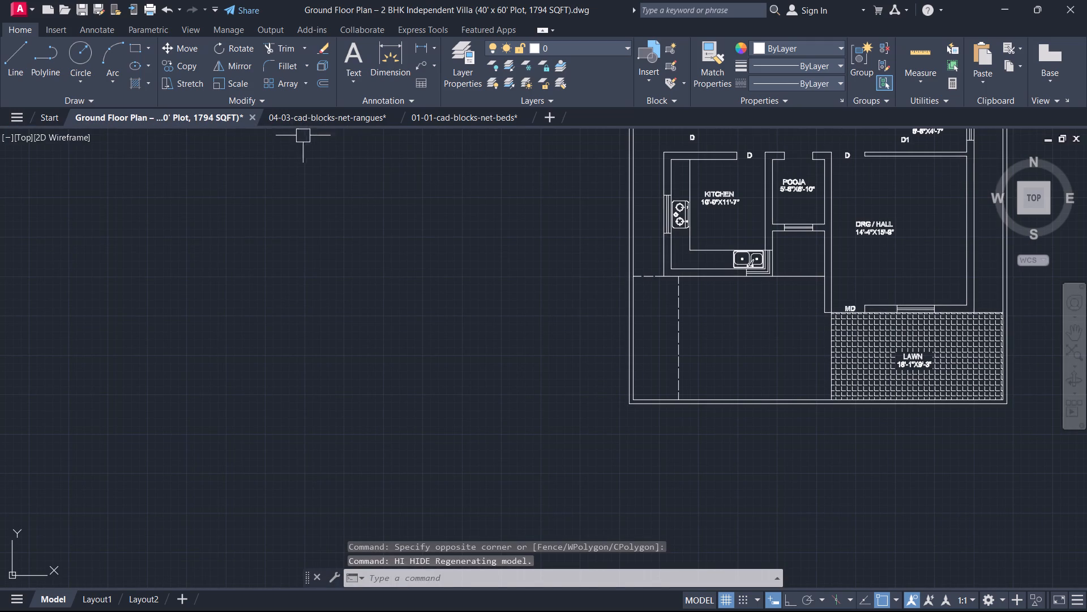
# Hatch the strip between the west boundary wall and the dashed vertical line with the GRASS pattern.
pyautogui.press('h')
pyautogui.press('space')
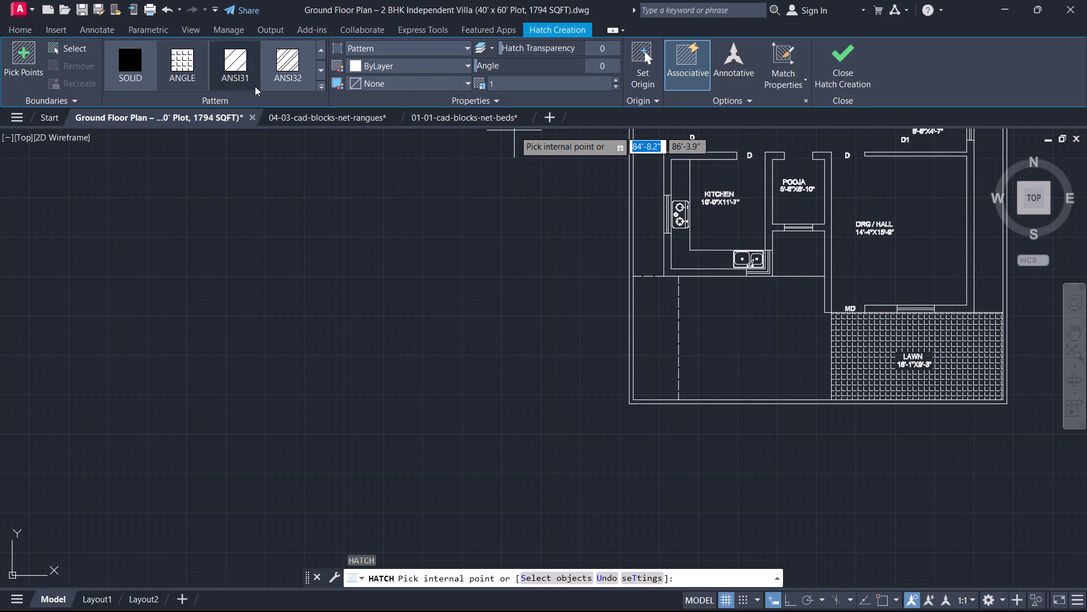
pyautogui.click(322, 87)
pyautogui.scroll(-3, 288, 226)
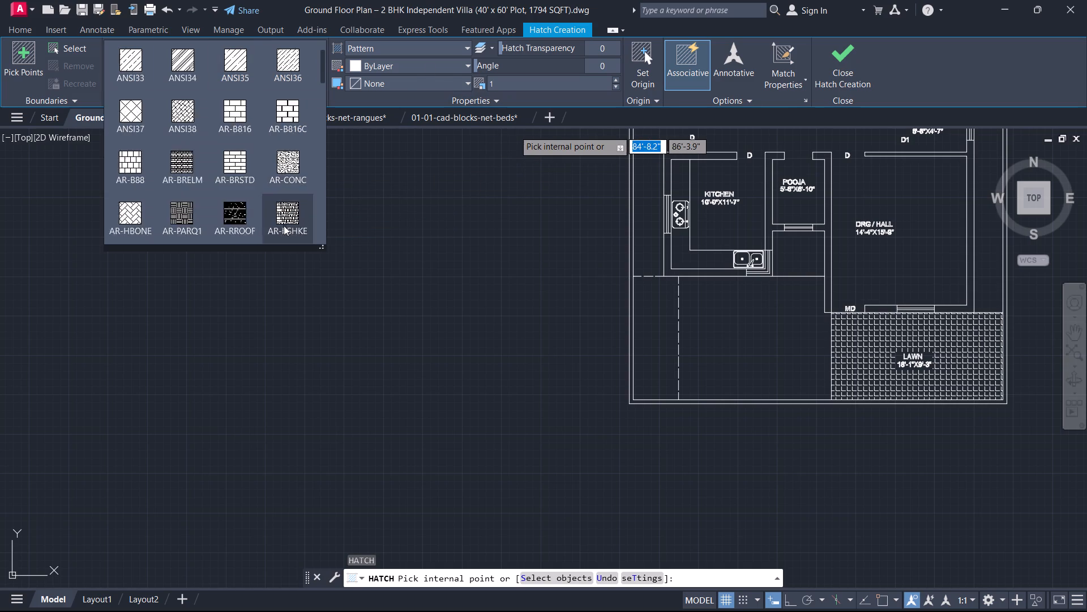
pyautogui.scroll(-2, 284, 226)
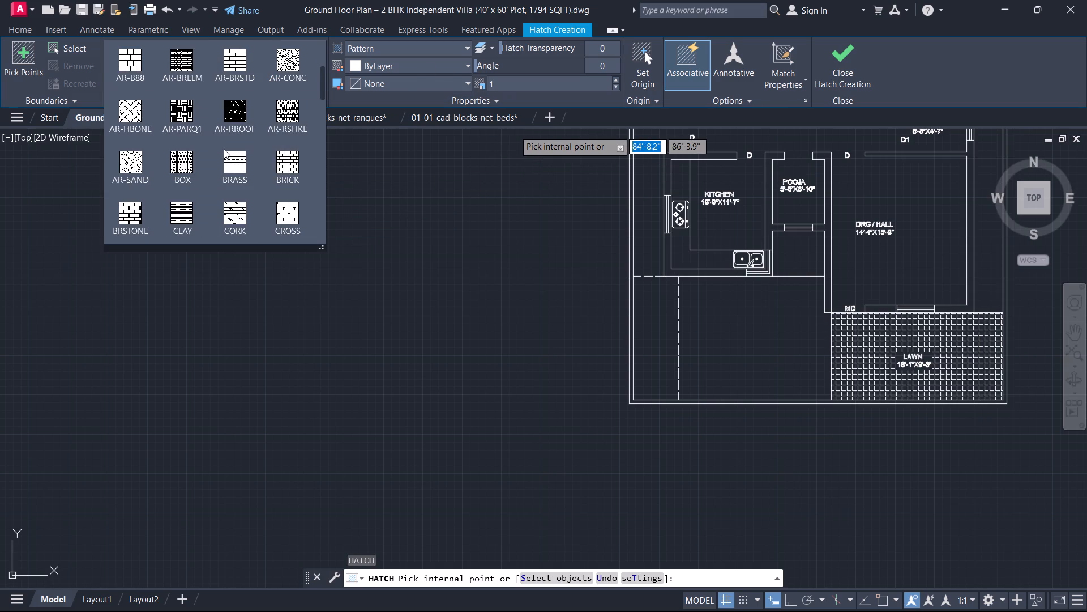
pyautogui.scroll(-2, 226, 157)
pyautogui.scroll(-2, 234, 211)
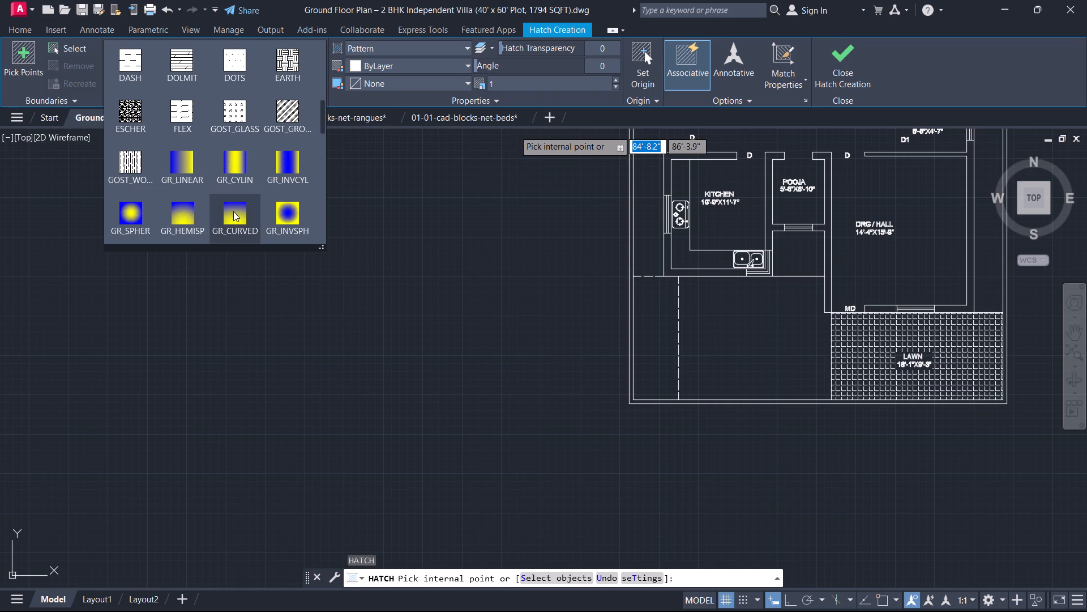
pyautogui.scroll(-2, 233, 211)
pyautogui.click(219, 161)
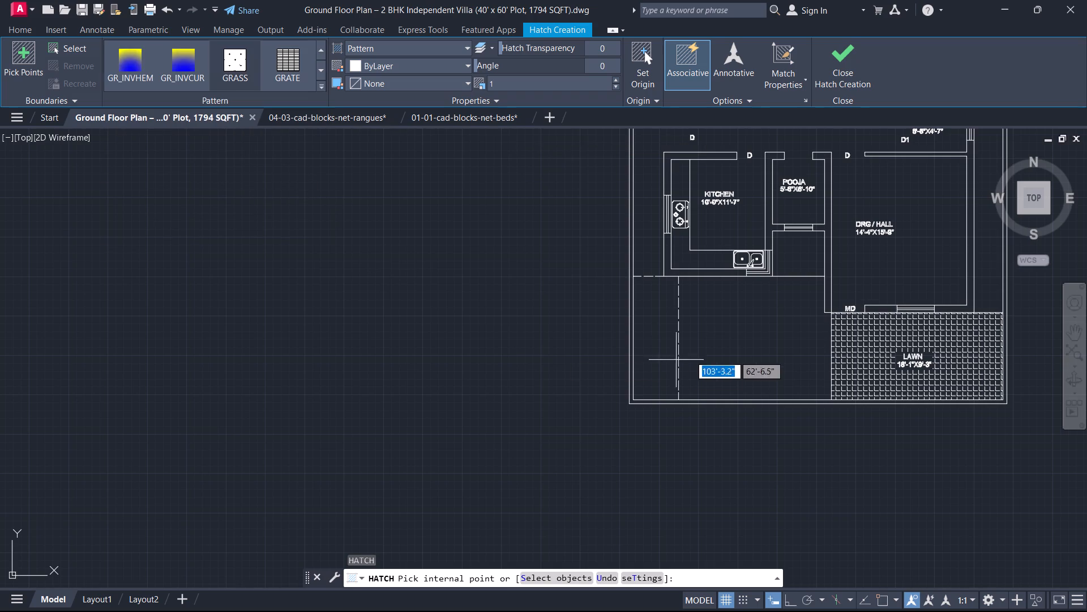
pyautogui.click(662, 348)
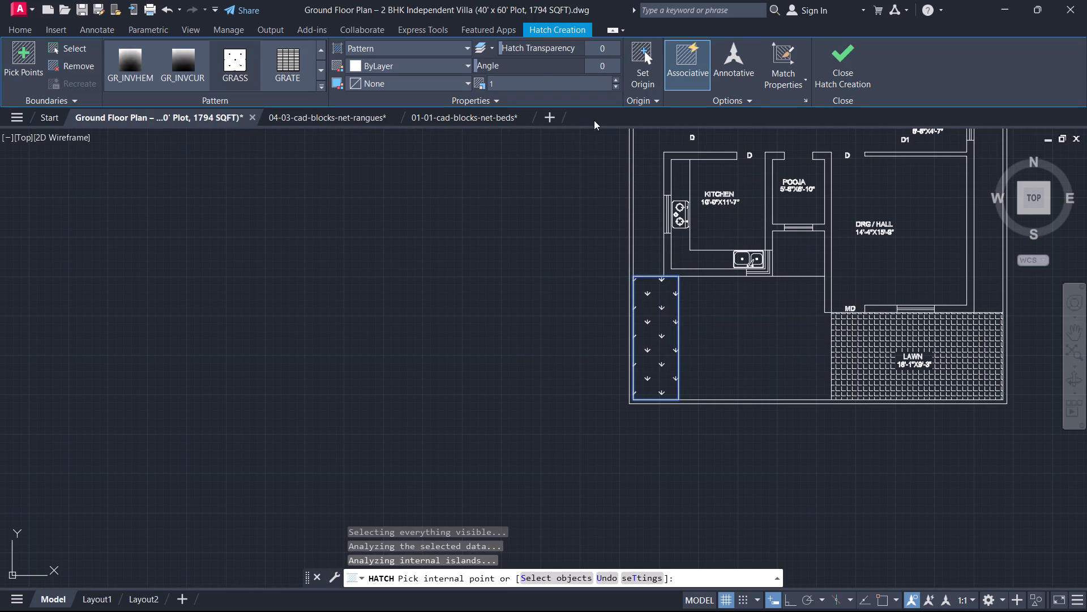
# Set the strip's grass hatch to scale 0.2 and the green colour 88,186,72.
pyautogui.click(537, 83)
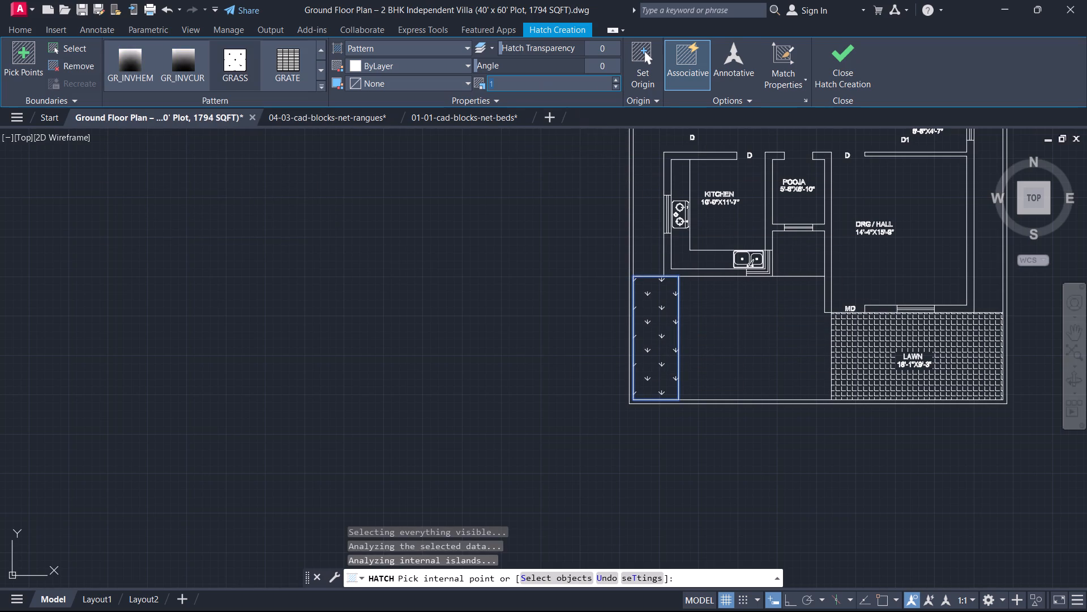
pyautogui.press('0')
pyautogui.press('.')
pyautogui.press('2')
pyautogui.press('Return')
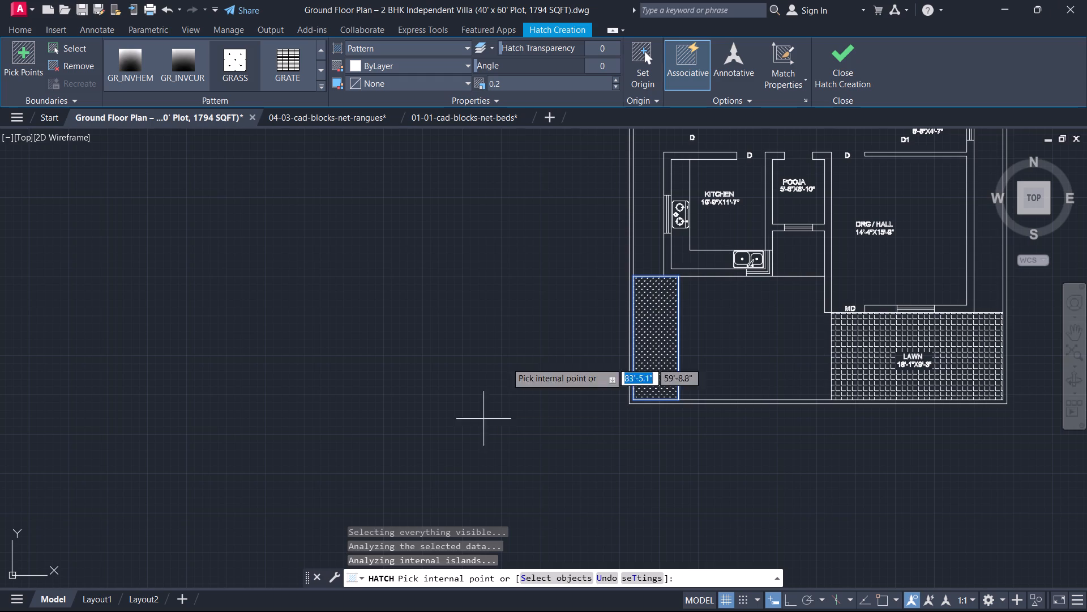
pyautogui.scroll(2, 473, 226)
pyautogui.click(433, 63)
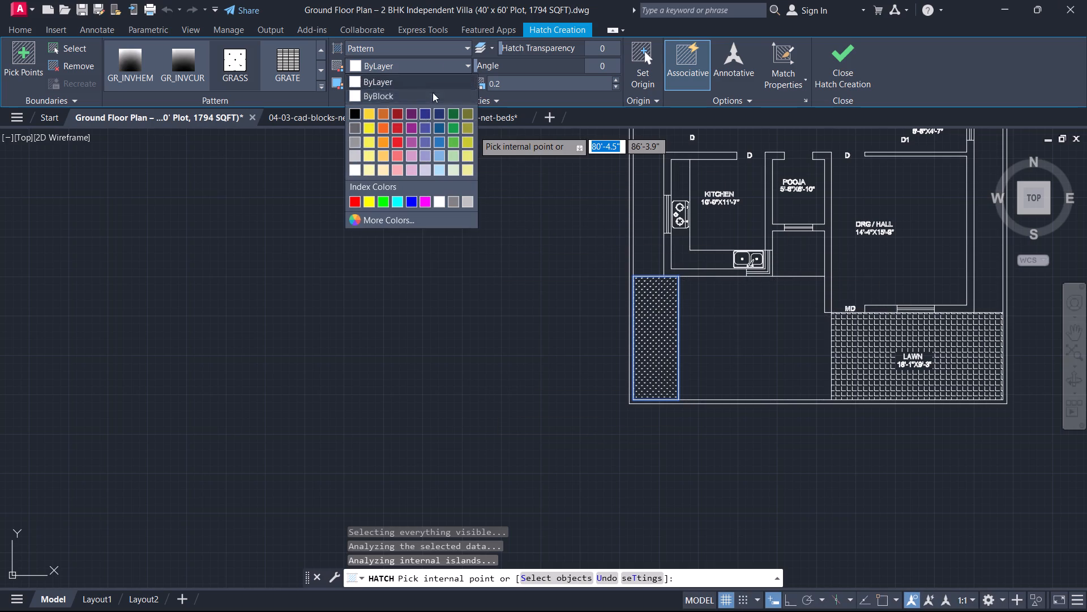
pyautogui.click(450, 142)
pyautogui.scroll(1, 712, 356)
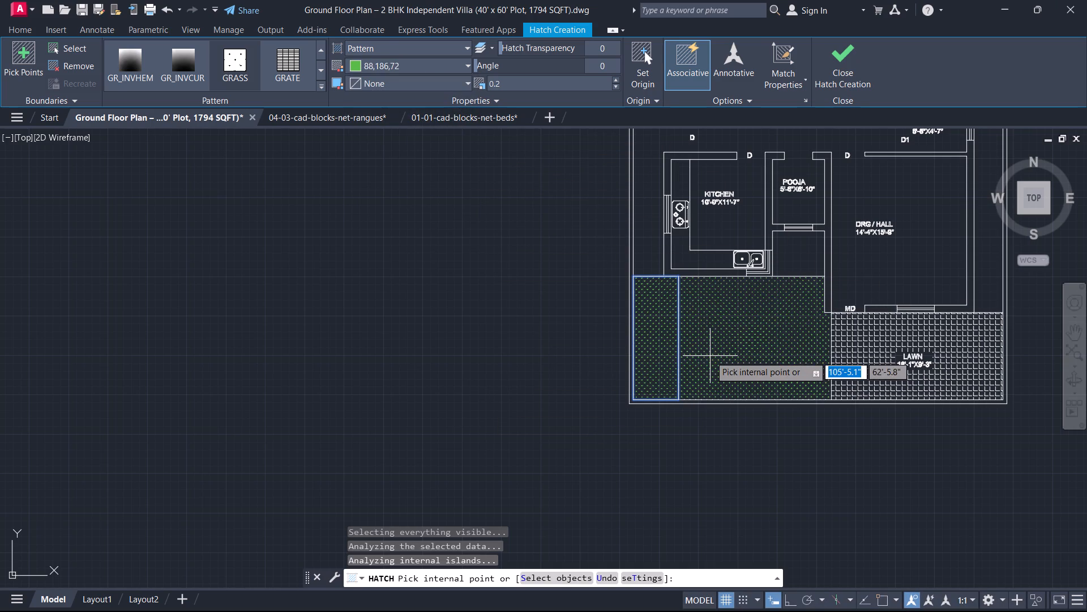
pyautogui.press('Escape')
# Examine the grass-hatched strip and the rest of the floor plan up to the north boundary.
pyautogui.scroll(3, 669, 356)
pyautogui.moveTo(709, 331); pyautogui.dragTo(616, 410, button='middle')
pyautogui.scroll(-2, 709, 331)
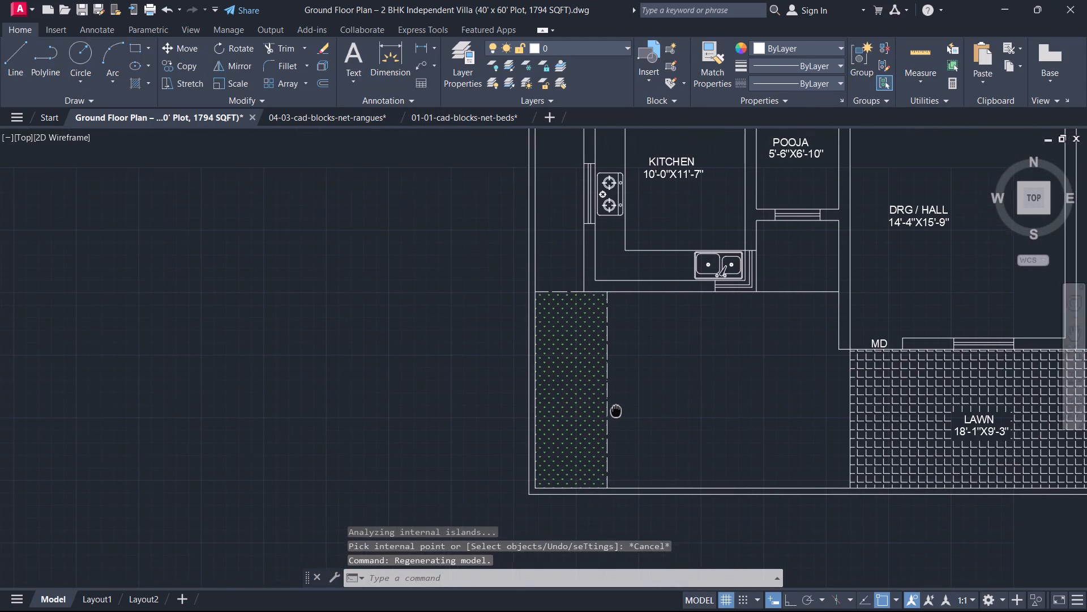
pyautogui.moveTo(616, 410); pyautogui.dragTo(614, 411, button='middle')
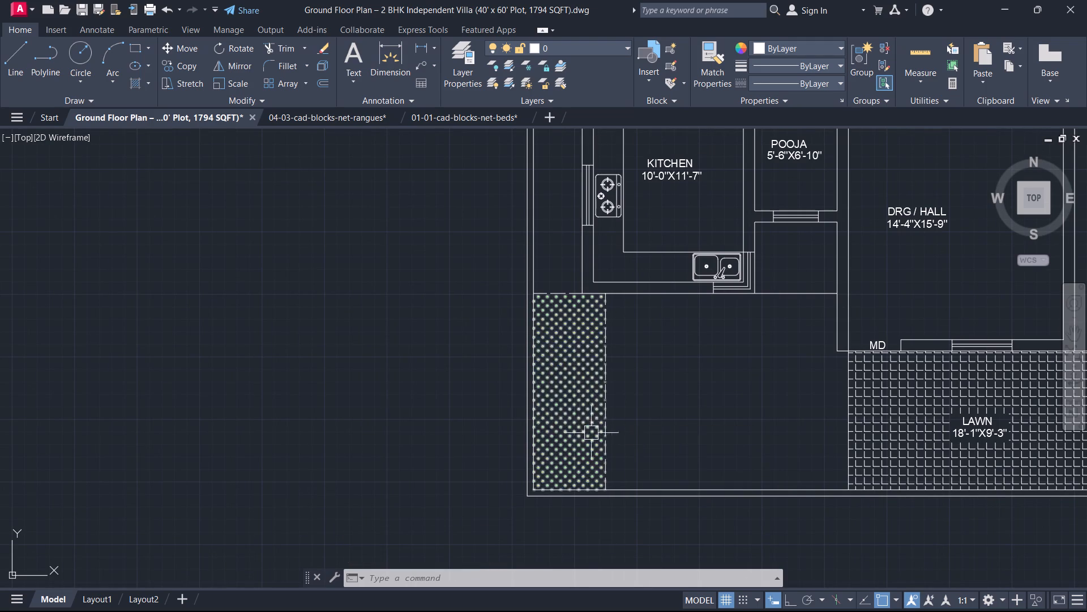
pyautogui.scroll(-2, 704, 390)
pyautogui.moveTo(704, 390); pyautogui.dragTo(631, 481, button='middle')
pyautogui.scroll(2, 632, 482)
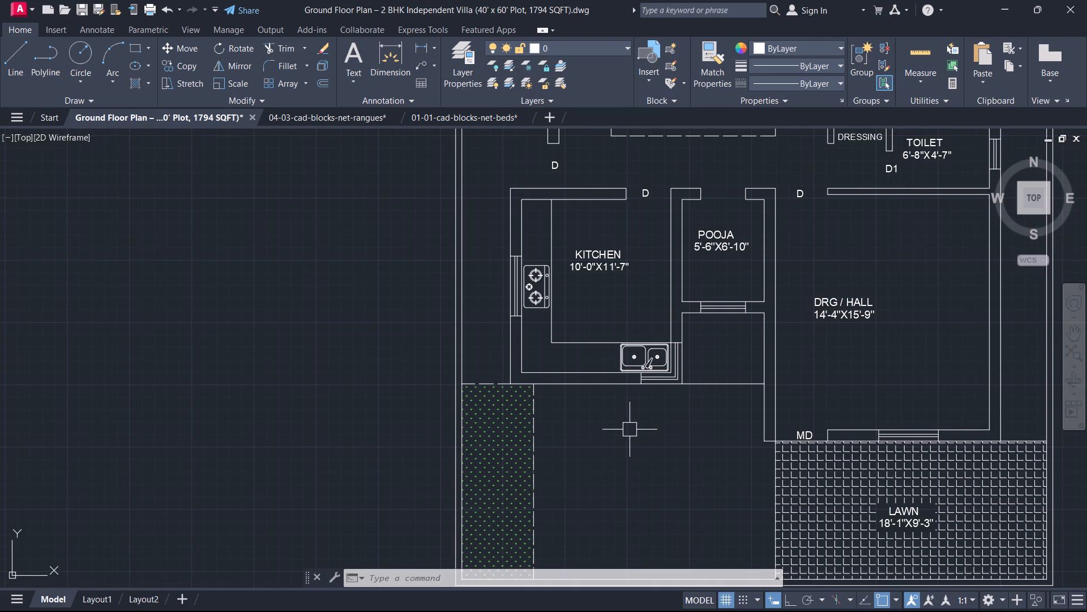
pyautogui.scroll(-1, 686, 418)
pyautogui.moveTo(682, 417); pyautogui.dragTo(631, 602, button='middle')
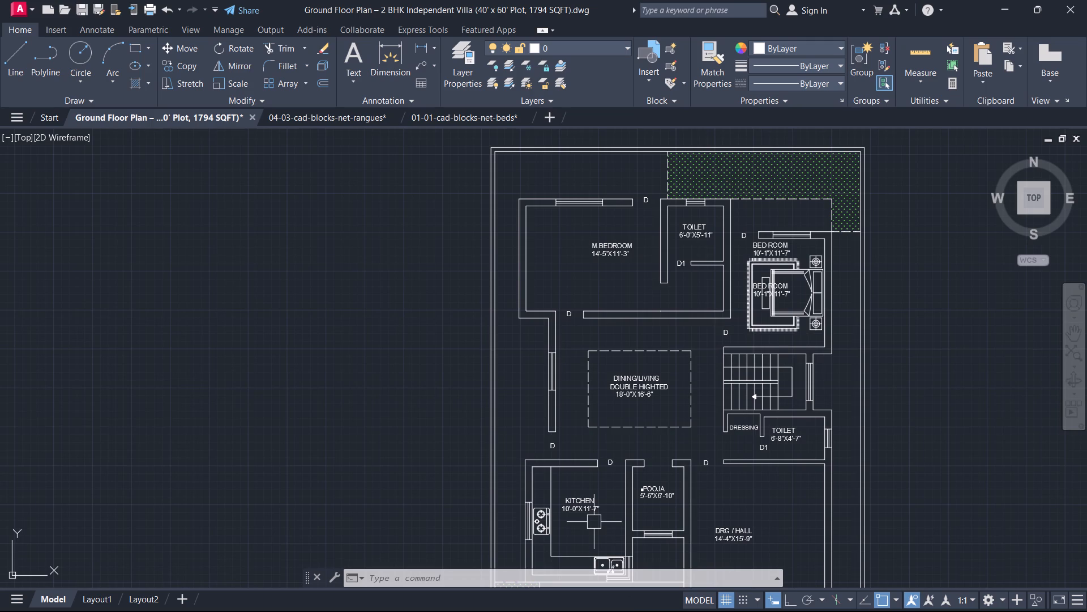
# Insert the Trees - Imperial block from the architectural tool palette in the empty area west of the villa.
pyautogui.write('TP')
pyautogui.press('space')
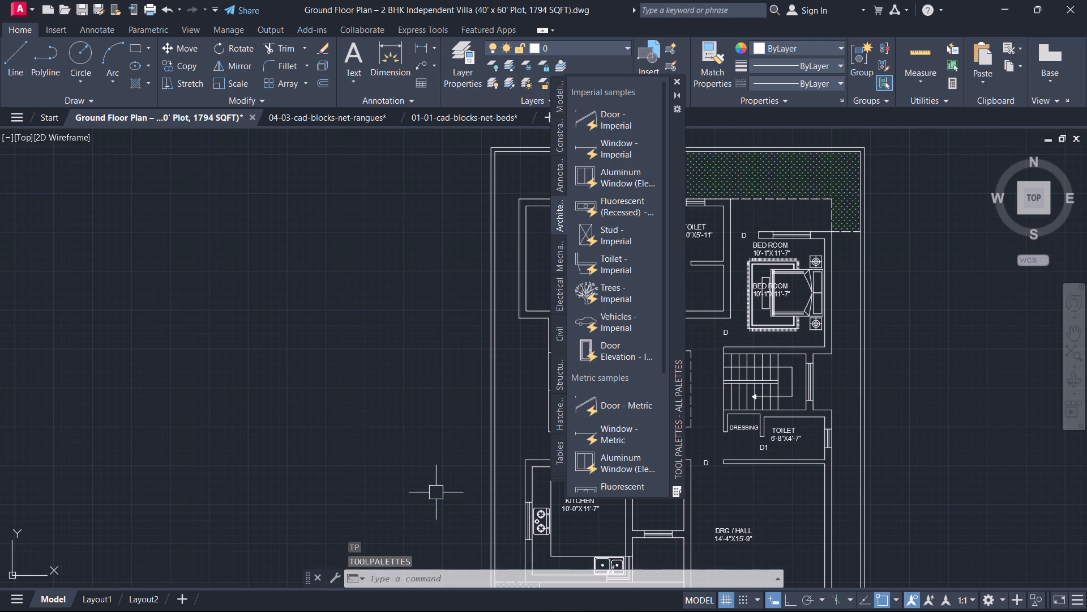
pyautogui.click(585, 295)
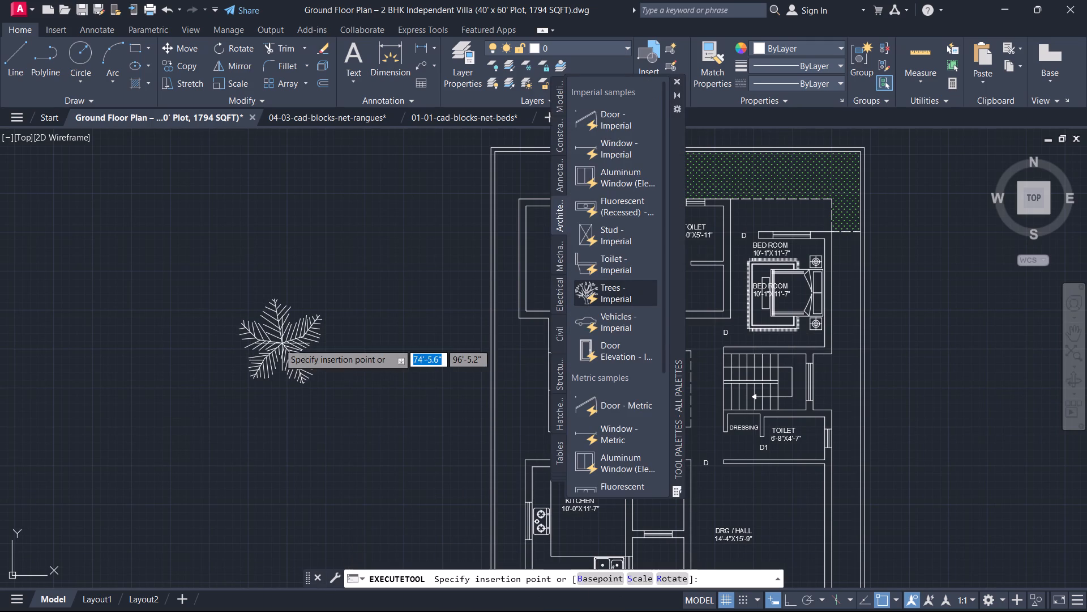
pyautogui.click(276, 343)
pyautogui.click(675, 82)
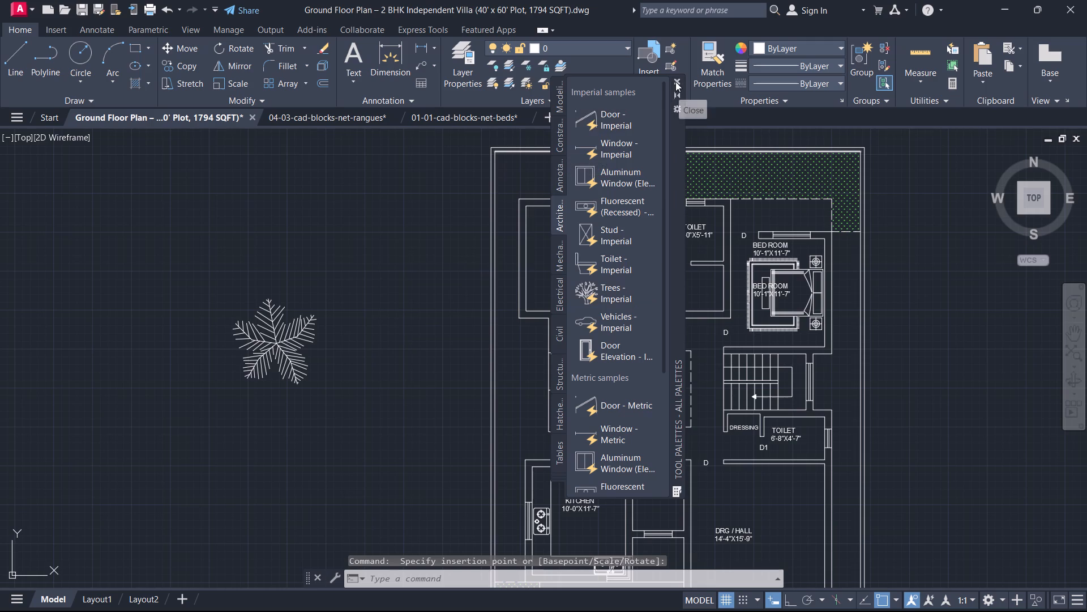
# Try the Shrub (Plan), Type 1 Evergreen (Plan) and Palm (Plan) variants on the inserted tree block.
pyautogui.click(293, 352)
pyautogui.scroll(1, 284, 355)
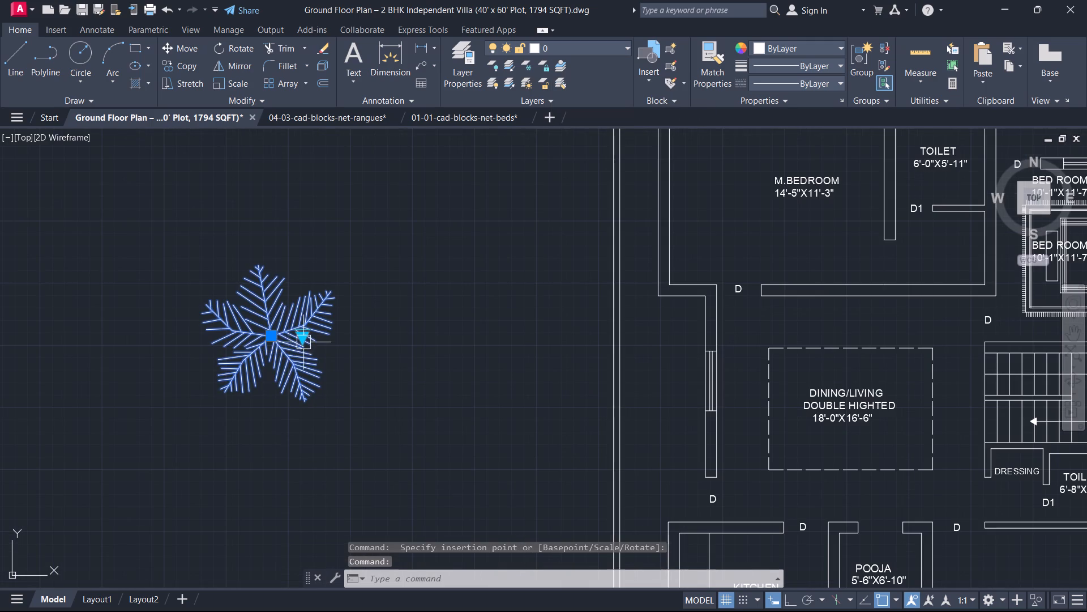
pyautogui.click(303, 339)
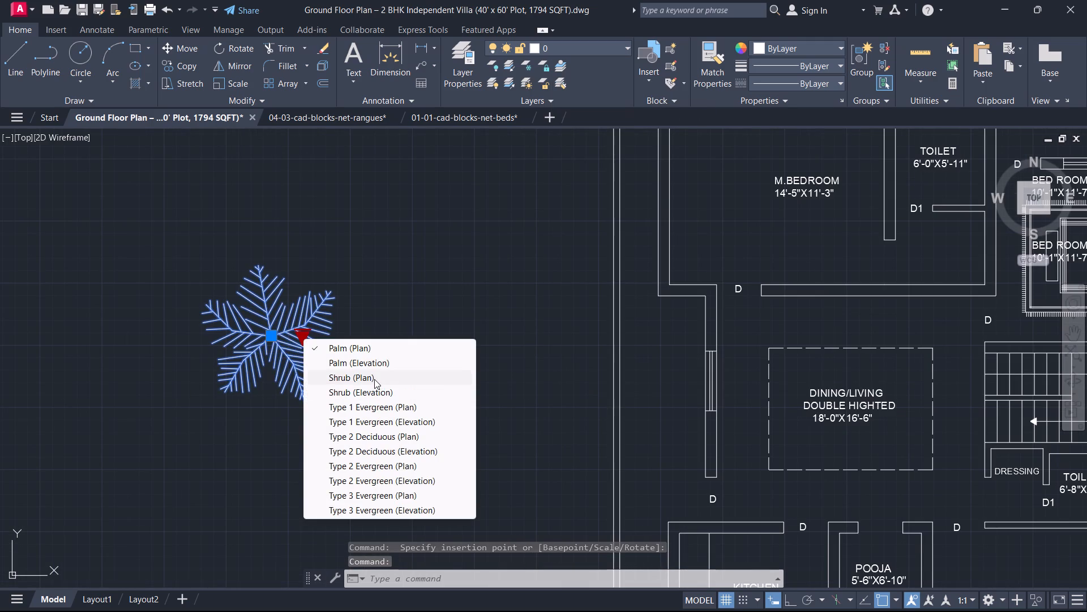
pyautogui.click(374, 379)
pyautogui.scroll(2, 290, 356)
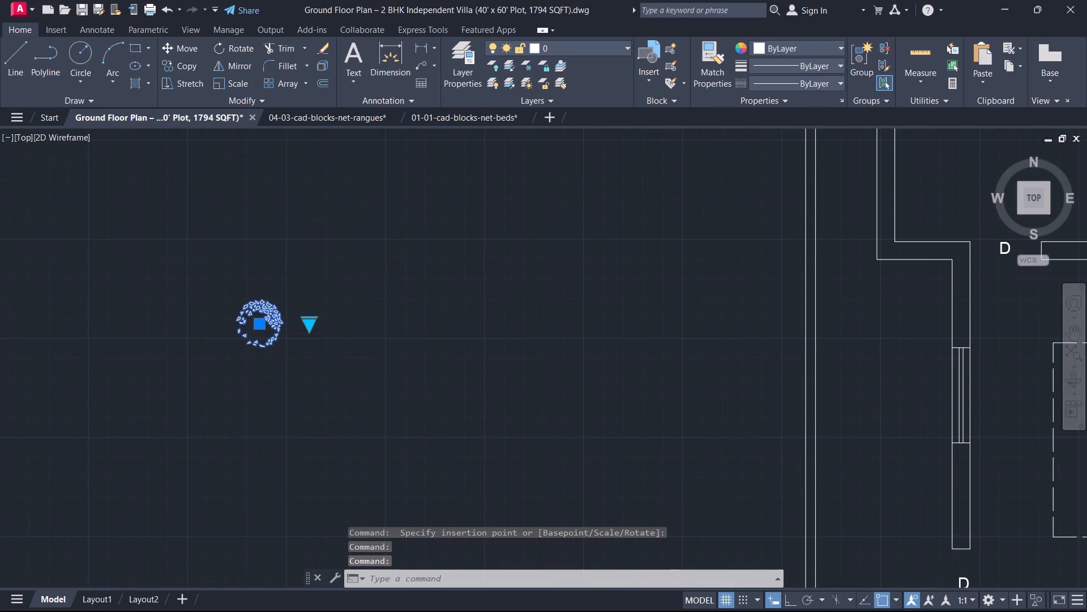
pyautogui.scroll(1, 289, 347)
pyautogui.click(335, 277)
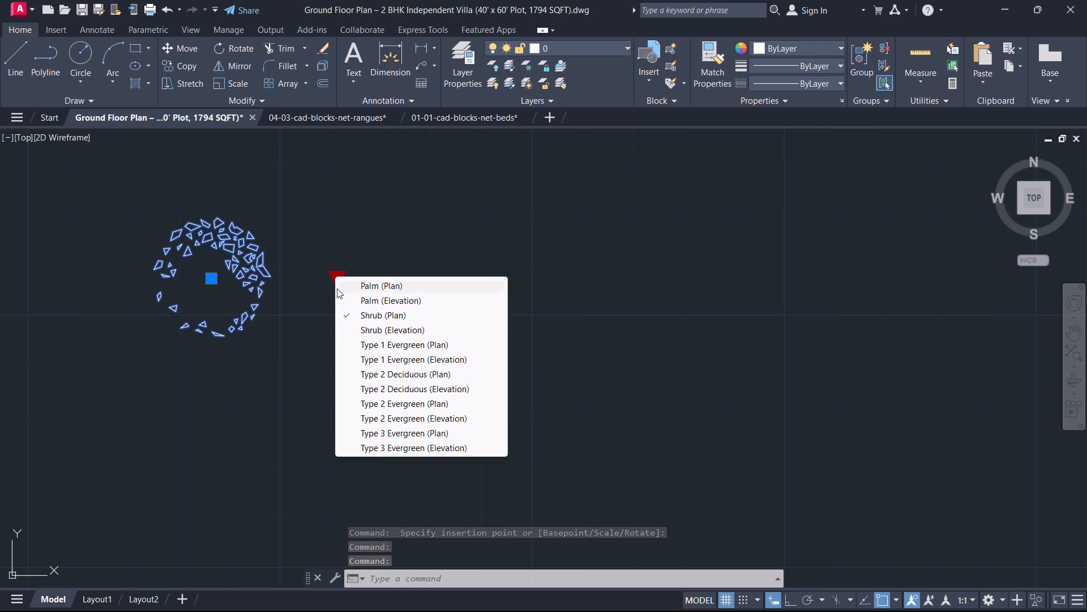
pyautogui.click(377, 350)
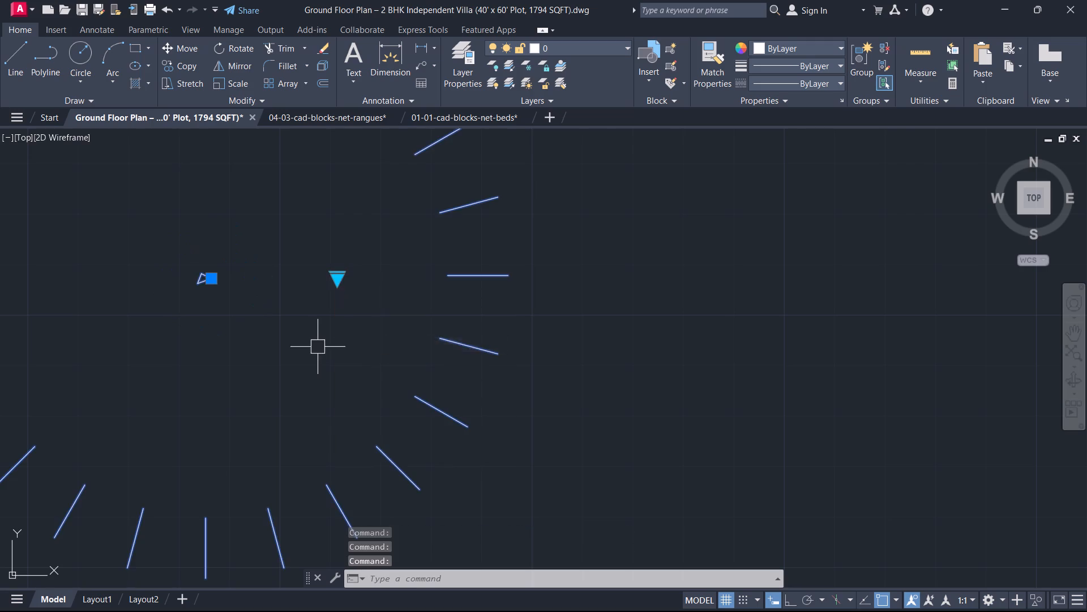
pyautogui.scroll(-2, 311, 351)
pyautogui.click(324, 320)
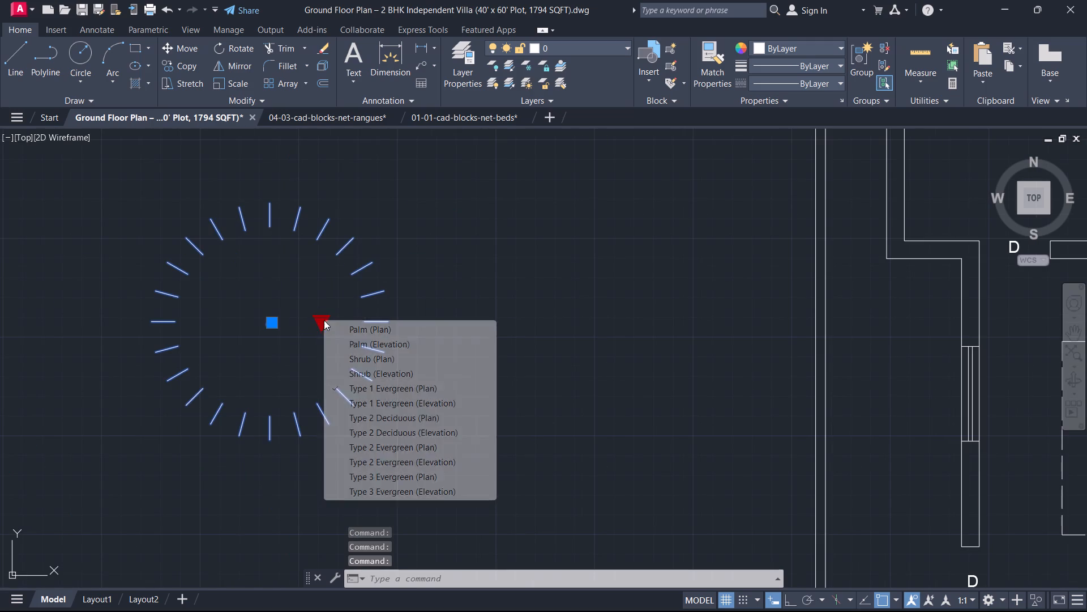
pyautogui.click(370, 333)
# Switch the inserted tree block to the Type 2 Evergreen (Plan) variant.
pyautogui.scroll(-2, 299, 347)
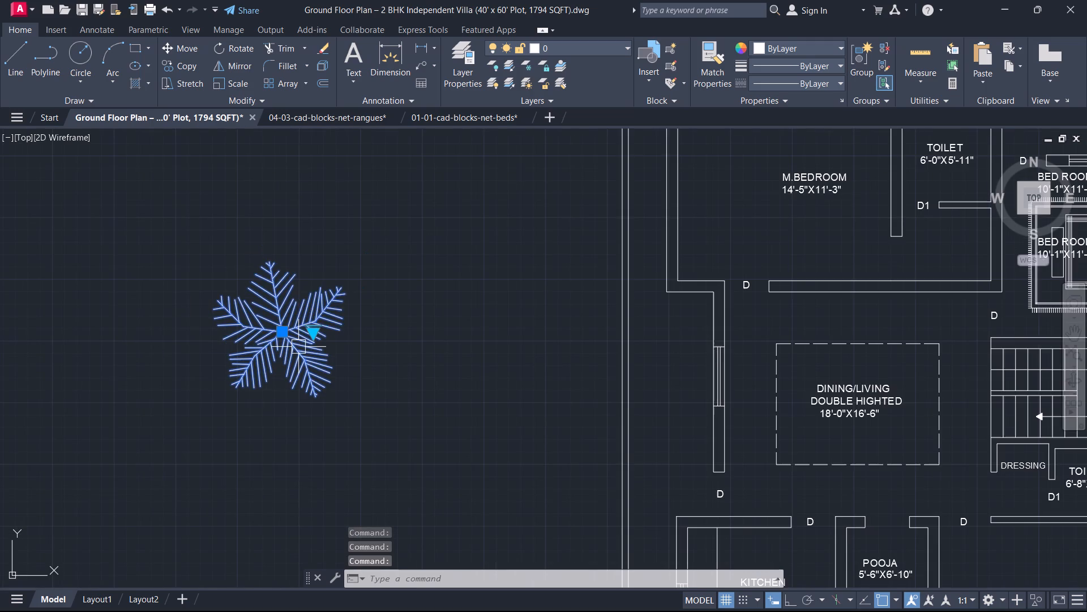
pyautogui.scroll(1, 332, 323)
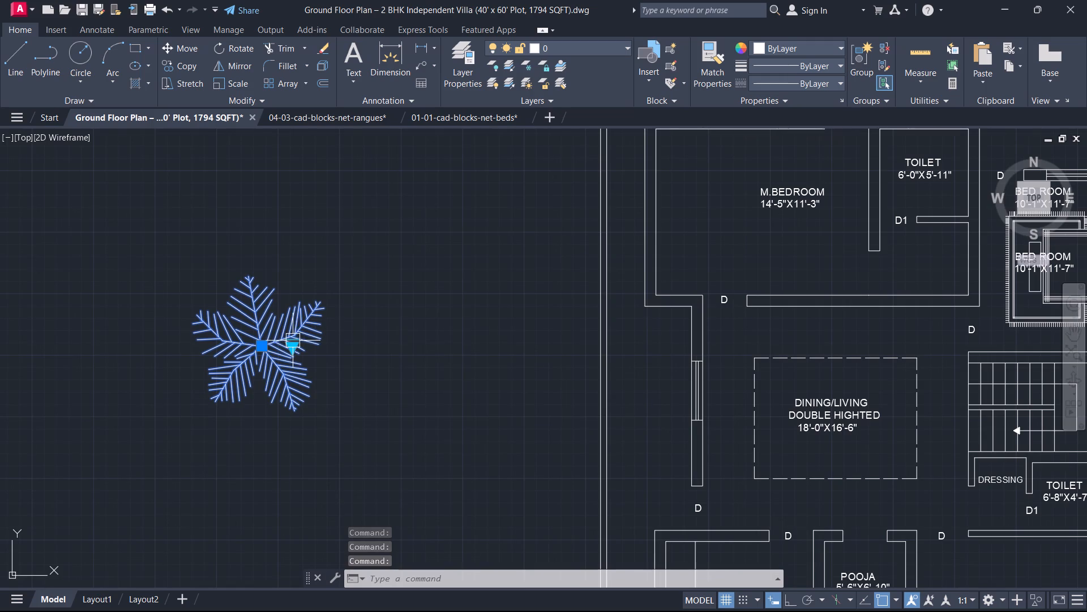
pyautogui.click(295, 342)
pyautogui.scroll(-4, 336, 374)
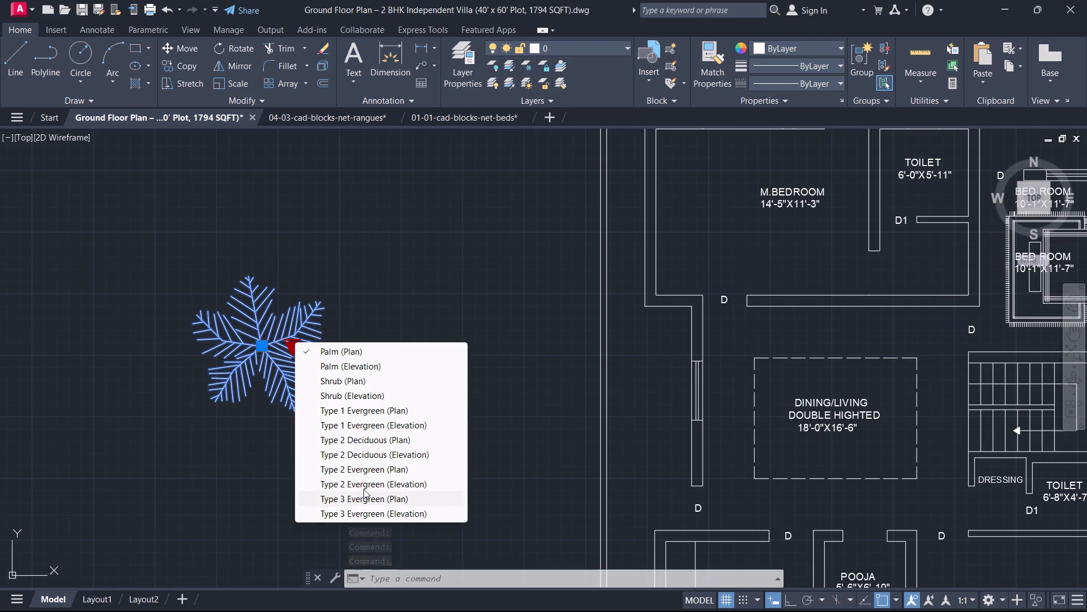
pyautogui.click(372, 474)
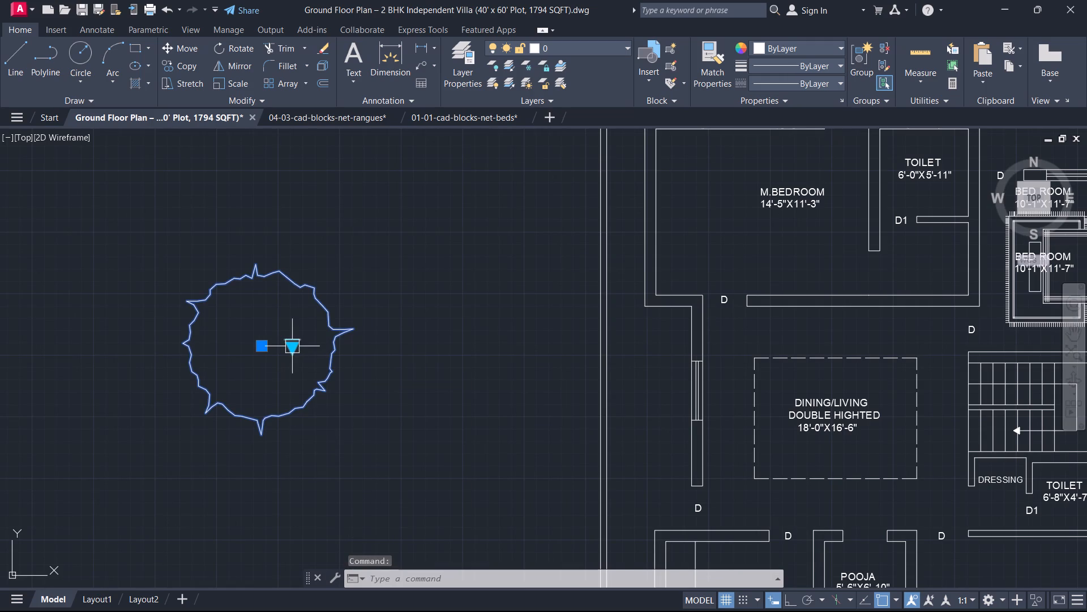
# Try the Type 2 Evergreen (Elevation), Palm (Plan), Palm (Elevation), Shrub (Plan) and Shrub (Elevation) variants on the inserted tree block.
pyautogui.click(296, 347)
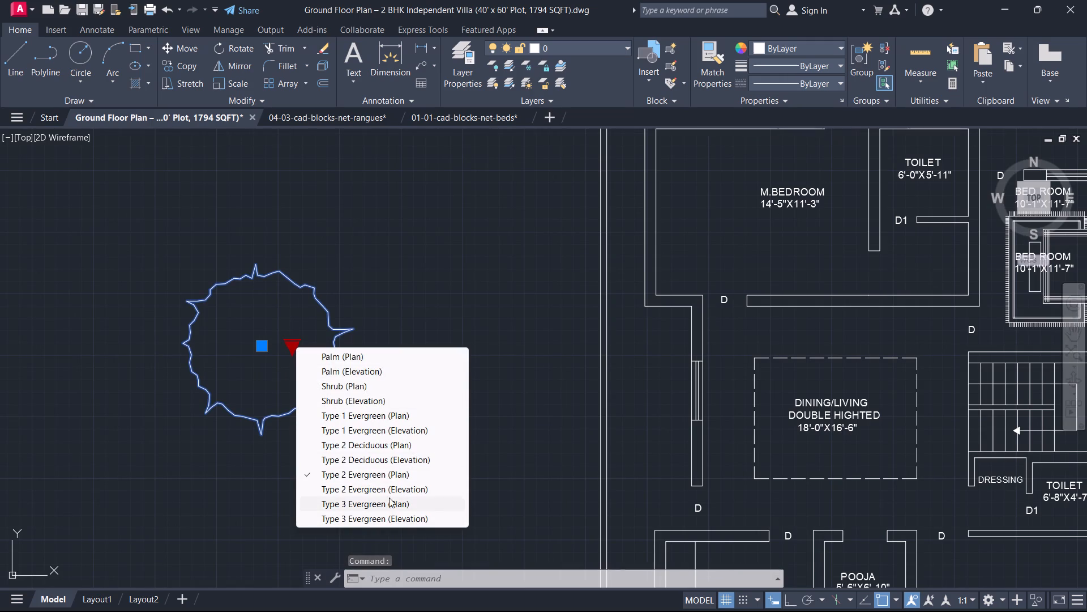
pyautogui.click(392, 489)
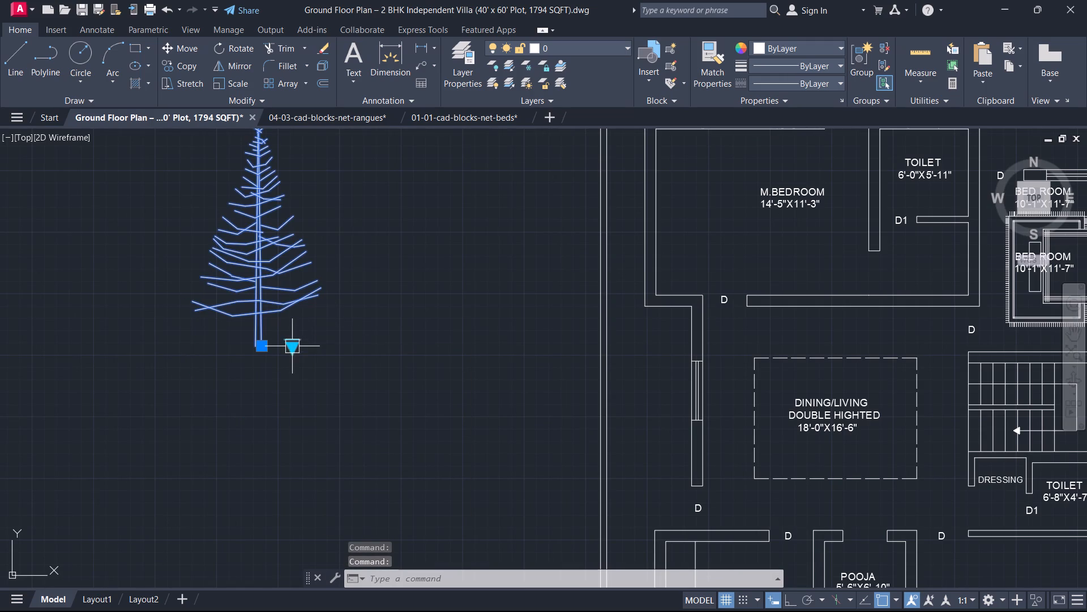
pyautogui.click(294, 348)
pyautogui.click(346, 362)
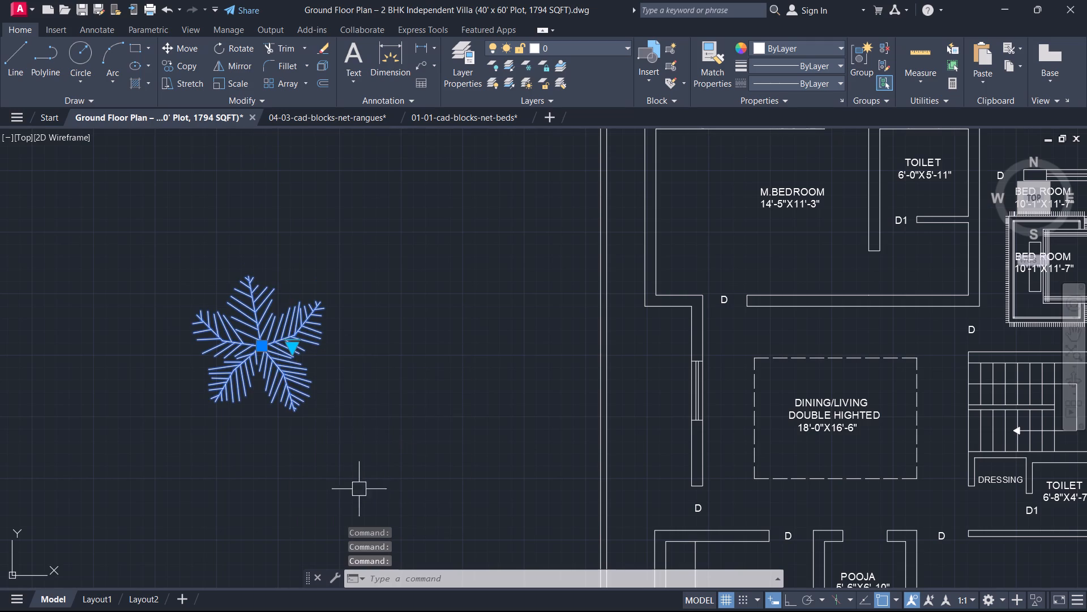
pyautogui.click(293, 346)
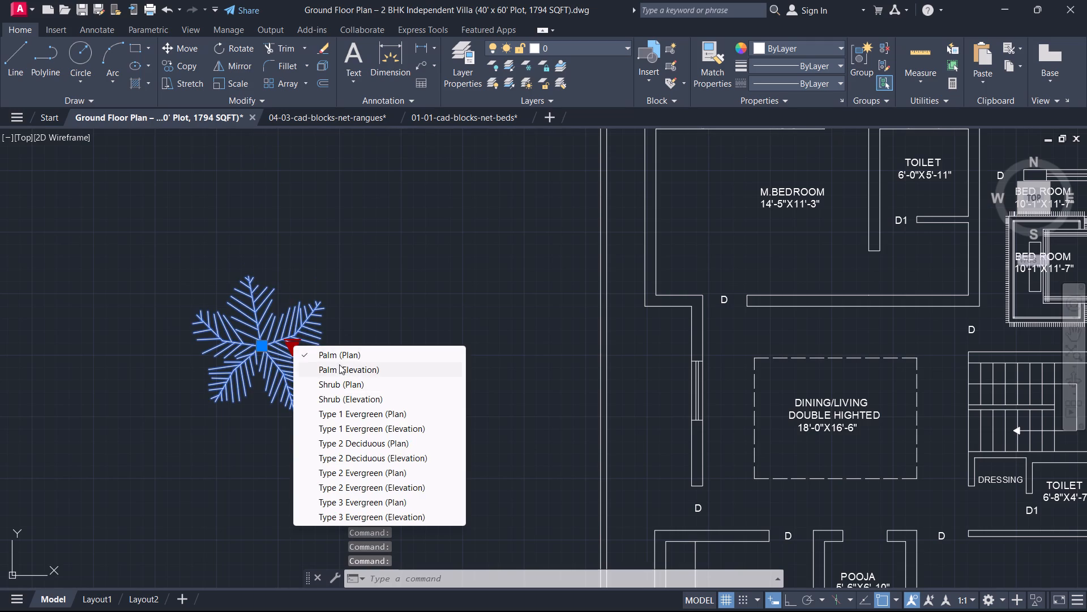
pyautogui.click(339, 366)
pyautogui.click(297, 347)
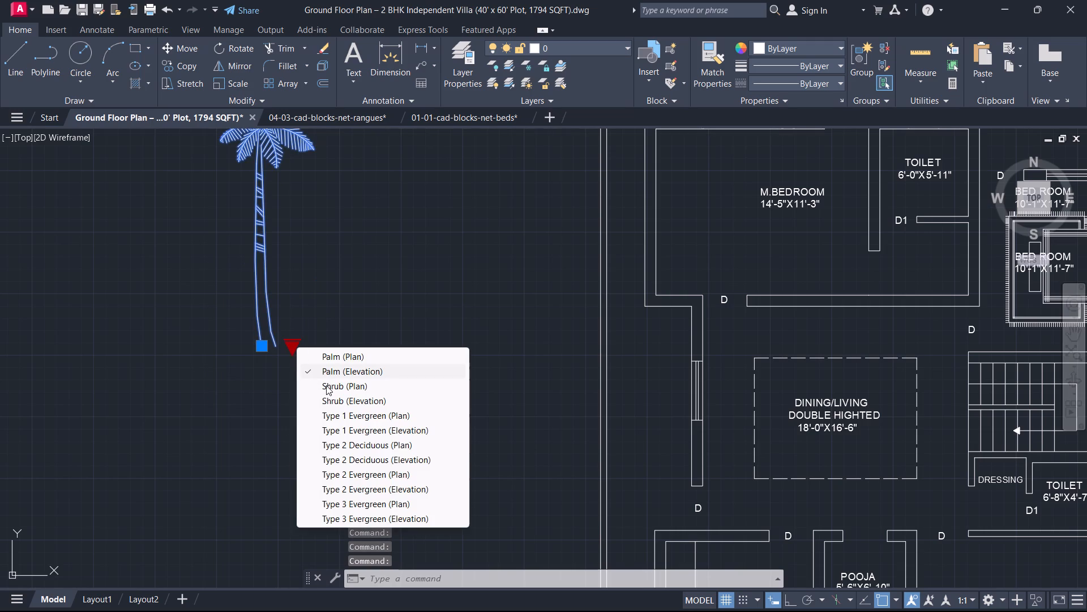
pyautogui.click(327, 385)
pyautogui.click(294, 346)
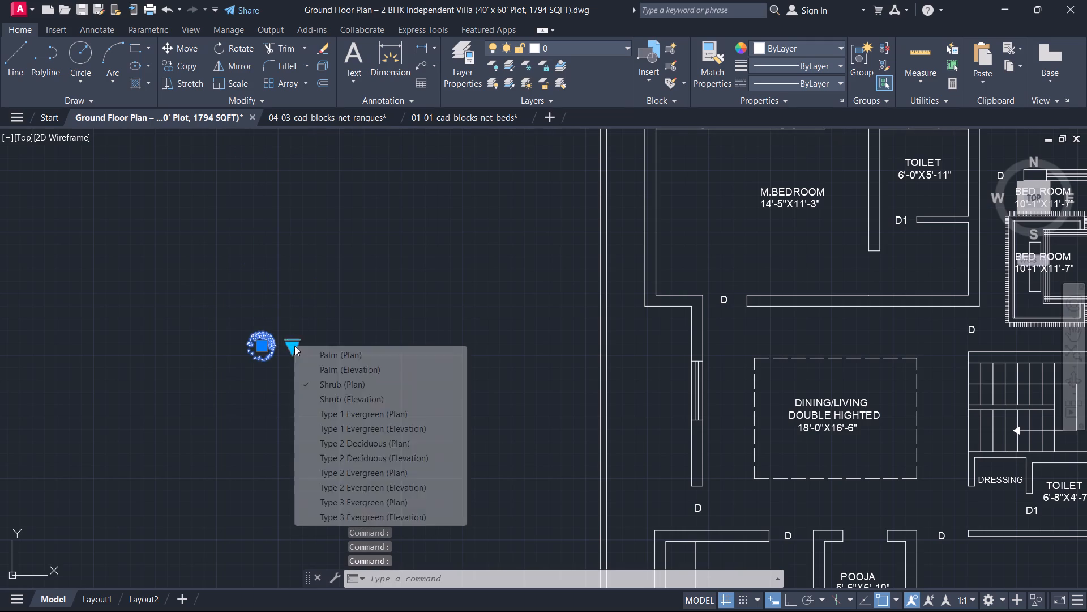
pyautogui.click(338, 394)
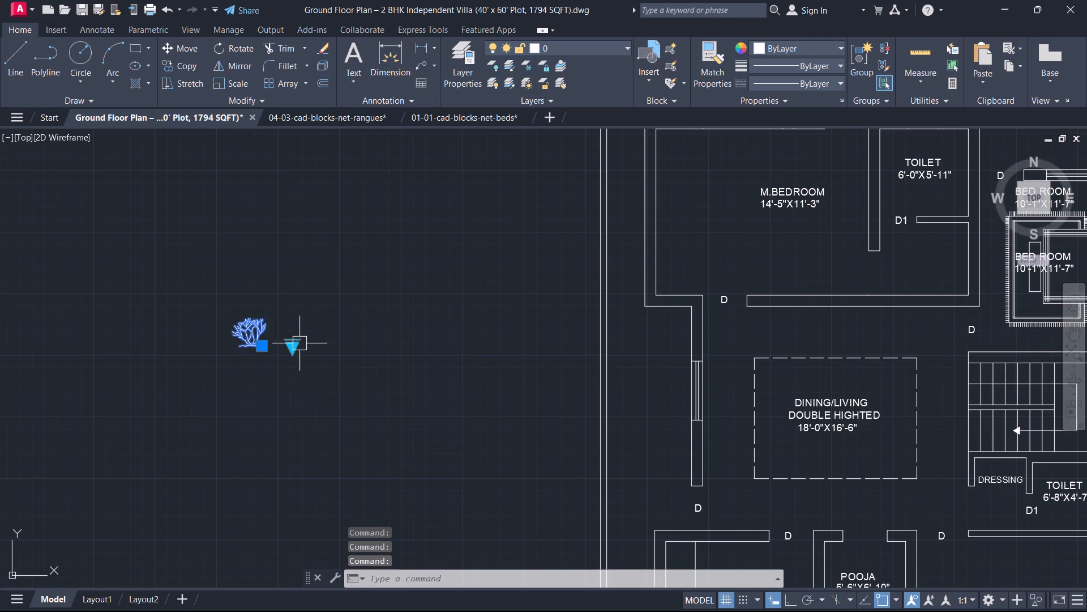
# Switch the inserted tree block to the Palm (Plan) variant.
pyautogui.scroll(1, 297, 343)
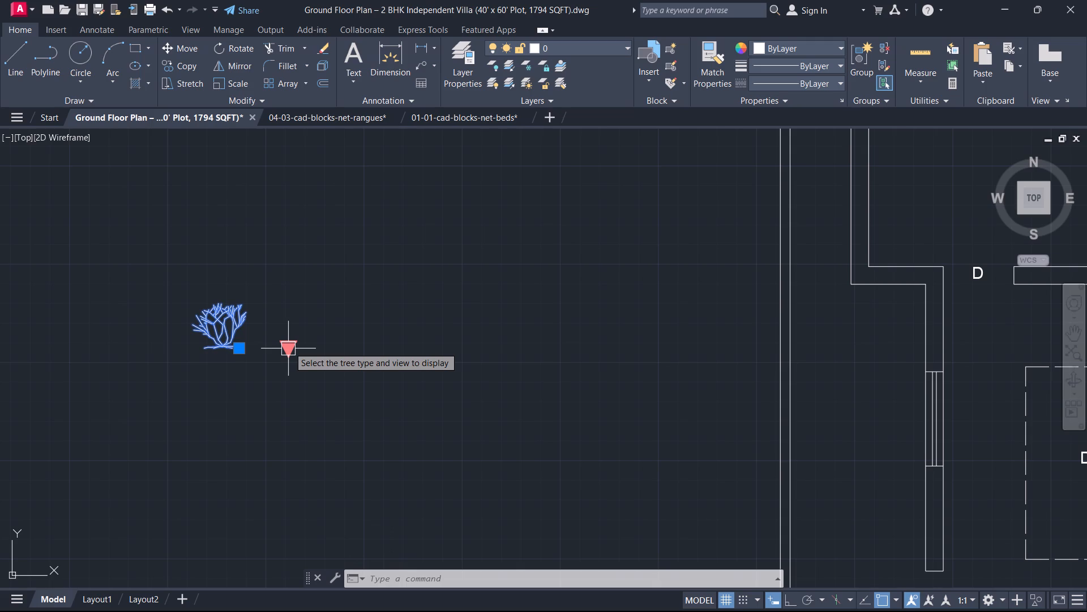
pyautogui.scroll(1, 289, 347)
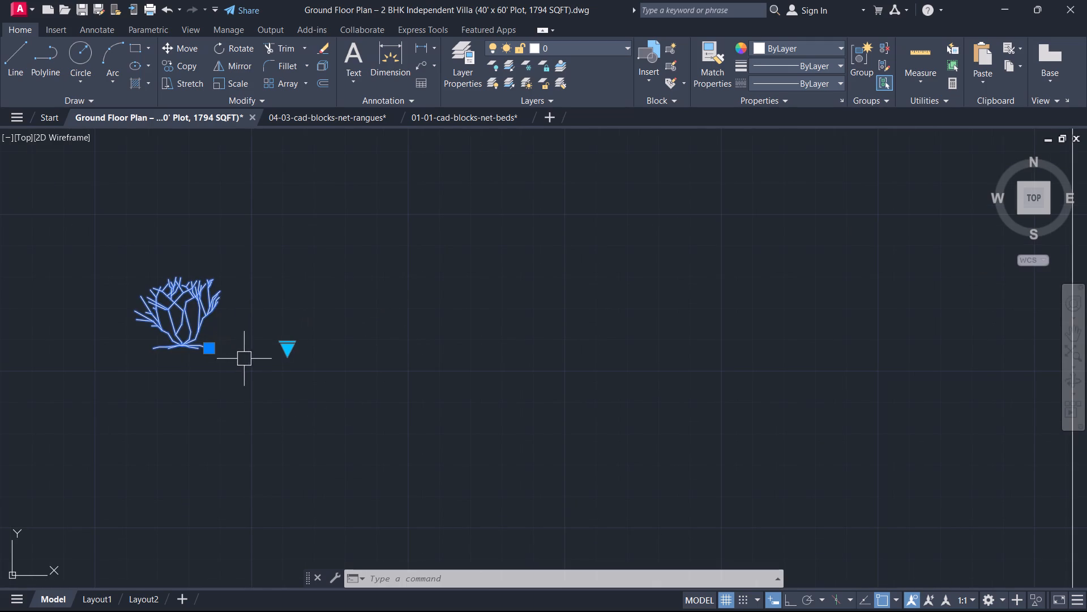
pyautogui.click(288, 351)
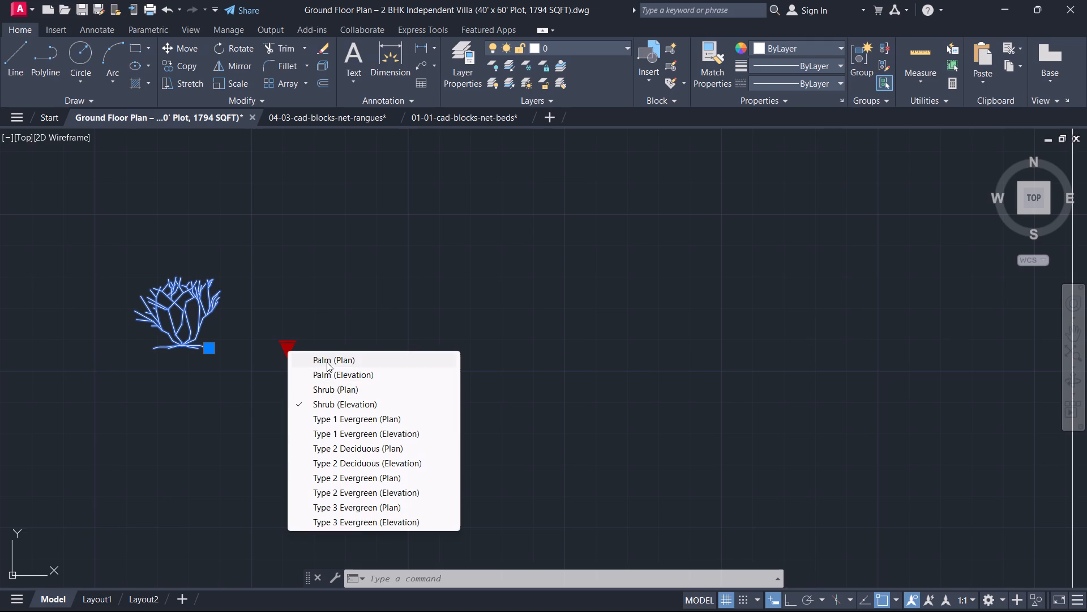
pyautogui.click(327, 362)
# Scale the palm block down to a tiny size freehand, using a base point near its centre.
pyautogui.scroll(-3, 276, 377)
pyautogui.scroll(1, 276, 377)
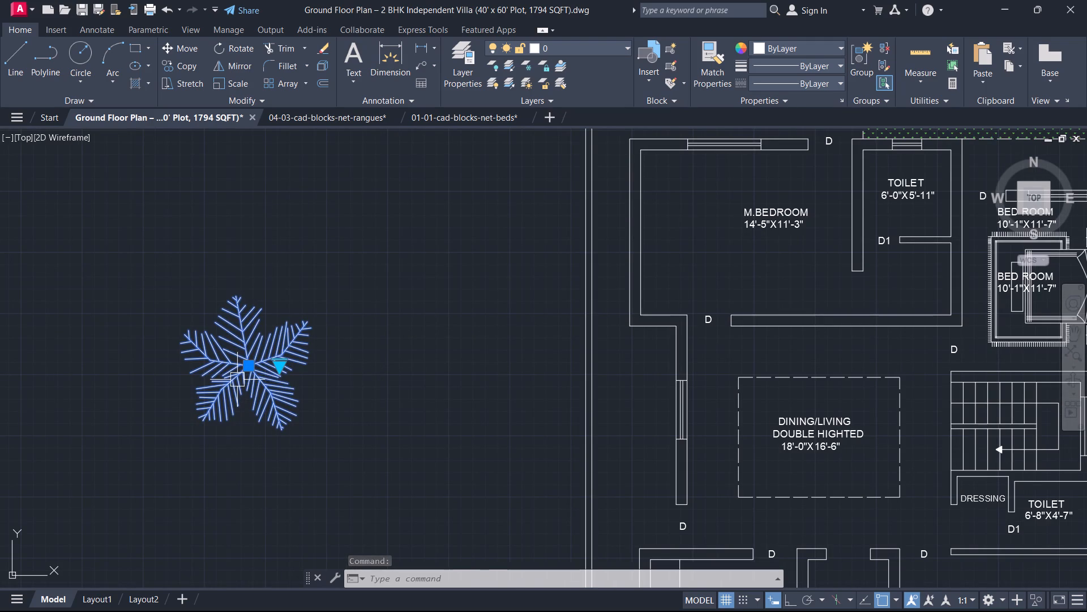
pyautogui.write('SC')
pyautogui.press('space')
pyautogui.scroll(1, 246, 378)
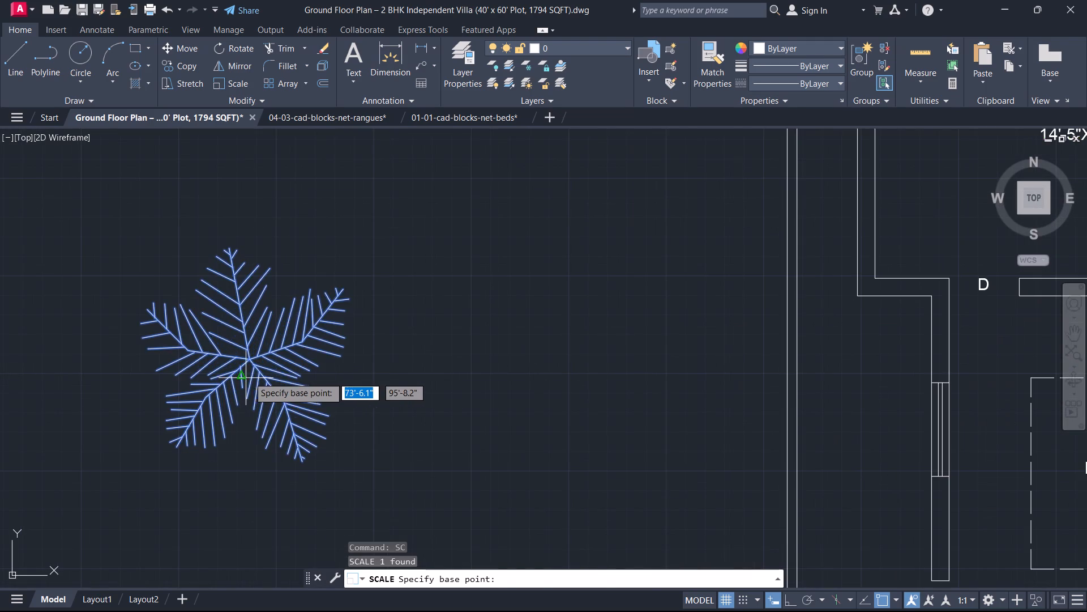
pyautogui.click(258, 365)
pyautogui.scroll(3, 257, 363)
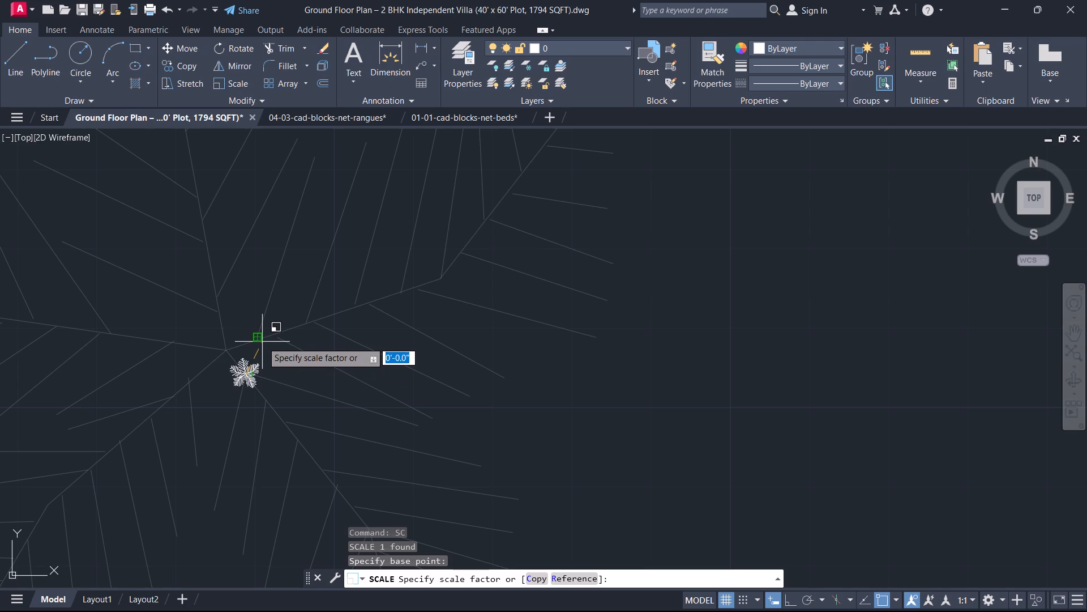
pyautogui.click(268, 338)
pyautogui.scroll(-1, 336, 360)
pyautogui.scroll(1, 339, 362)
pyautogui.scroll(-5, 339, 362)
pyautogui.scroll(1, 356, 364)
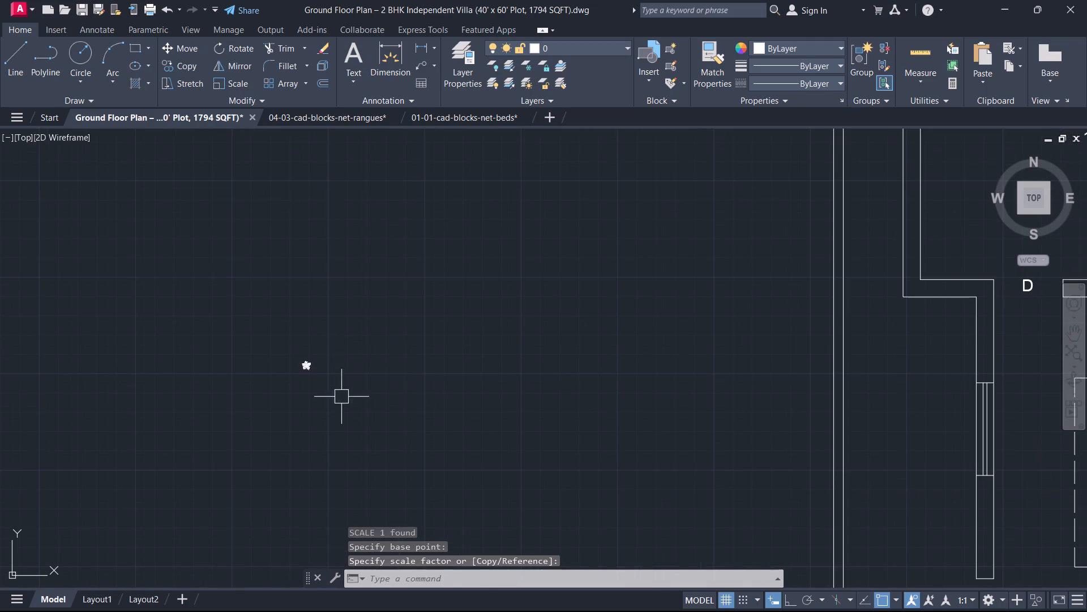
# Scale the tiny palm block up freehand from its centre to a small garden-plant size.
pyautogui.moveTo(342, 397); pyautogui.dragTo(326, 387)
pyautogui.click(234, 320)
pyautogui.press('space')
pyautogui.scroll(4, 279, 348)
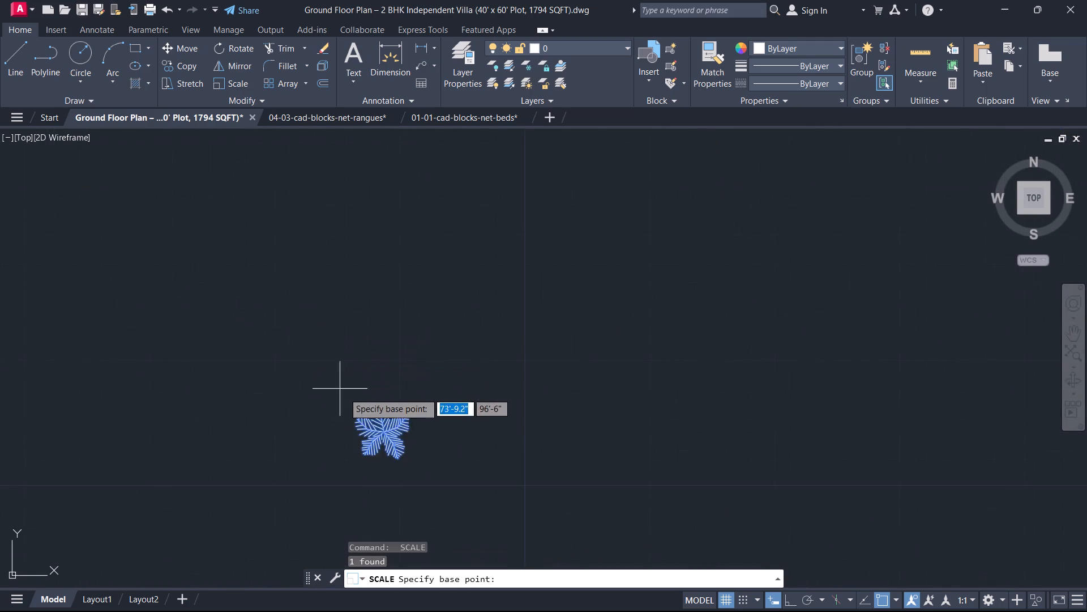
pyautogui.scroll(2, 424, 437)
pyautogui.click(318, 424)
pyautogui.scroll(-2, 447, 417)
pyautogui.scroll(1, 447, 417)
pyautogui.scroll(-4, 451, 415)
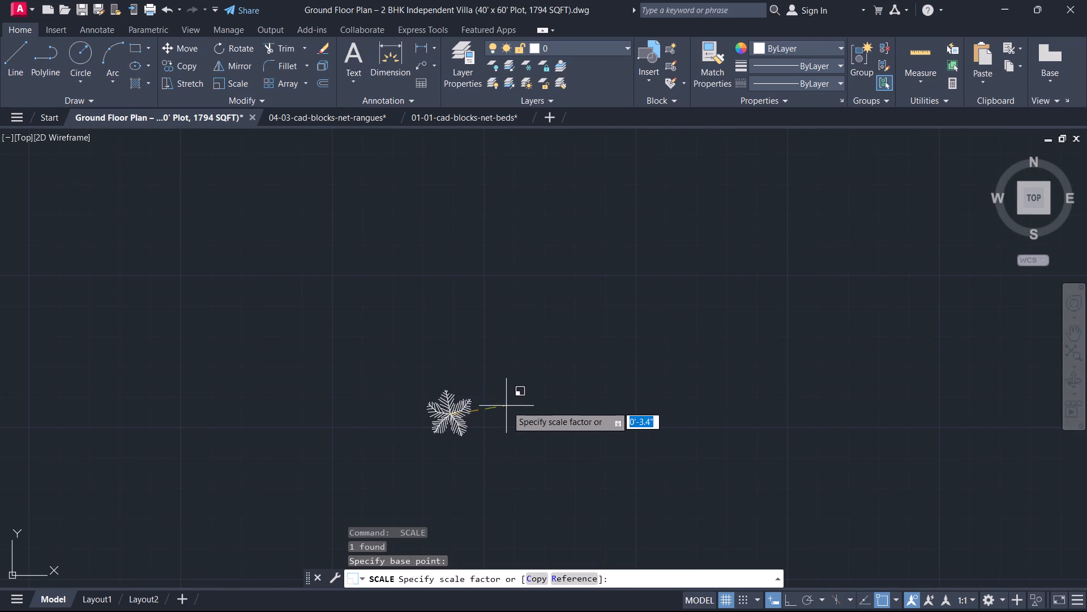
pyautogui.click(550, 409)
pyautogui.scroll(-4, 562, 419)
pyautogui.scroll(1, 592, 431)
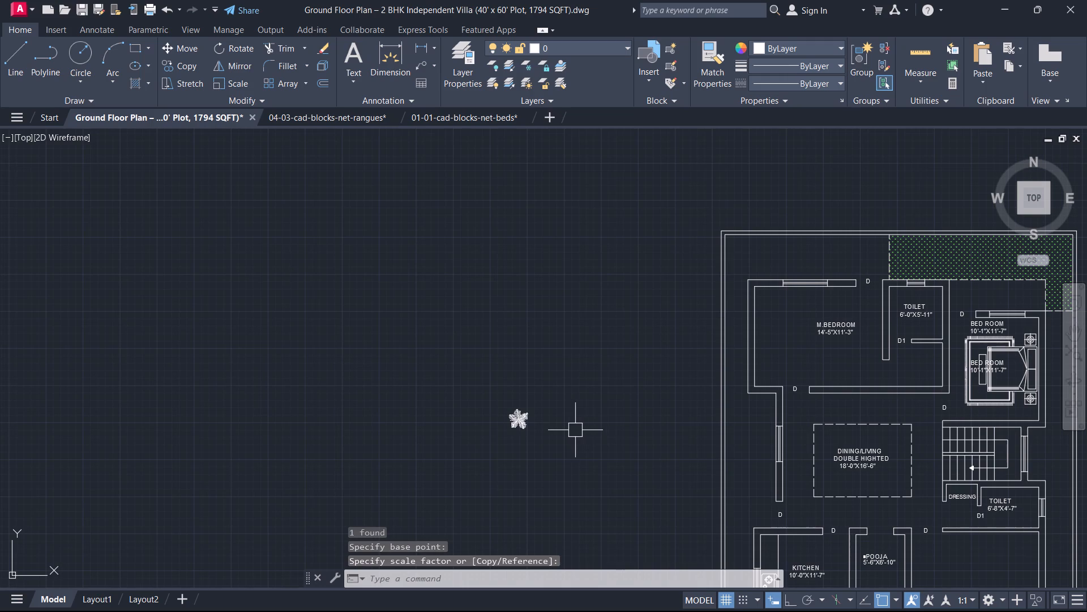
pyautogui.press('Escape')
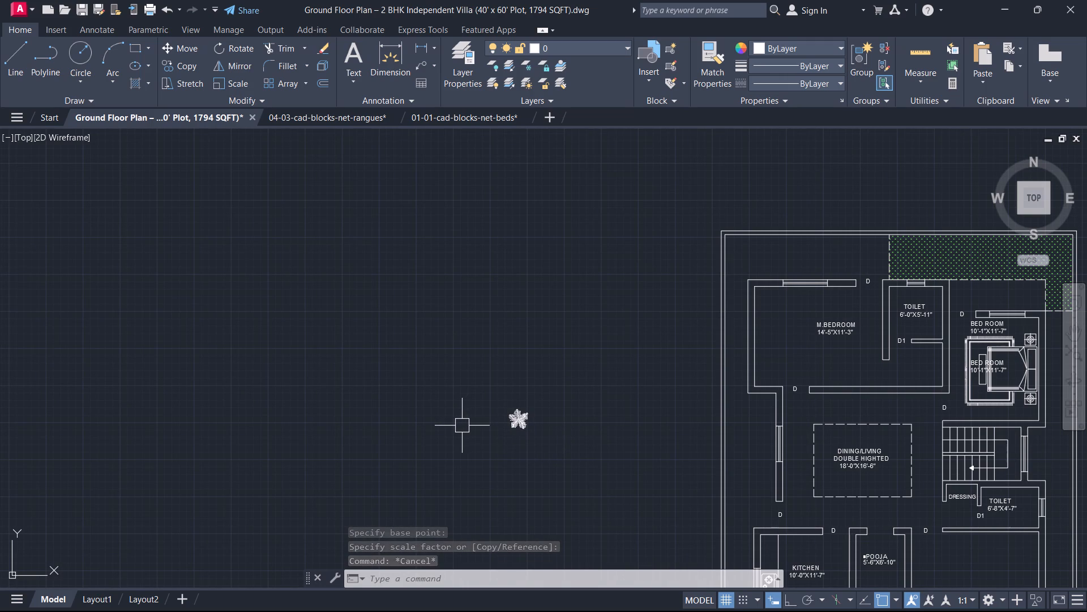
# Examine the resized palm against the floor plan, and the kitchen's south wall beside the grass-hatched strip.
pyautogui.scroll(2, 446, 448)
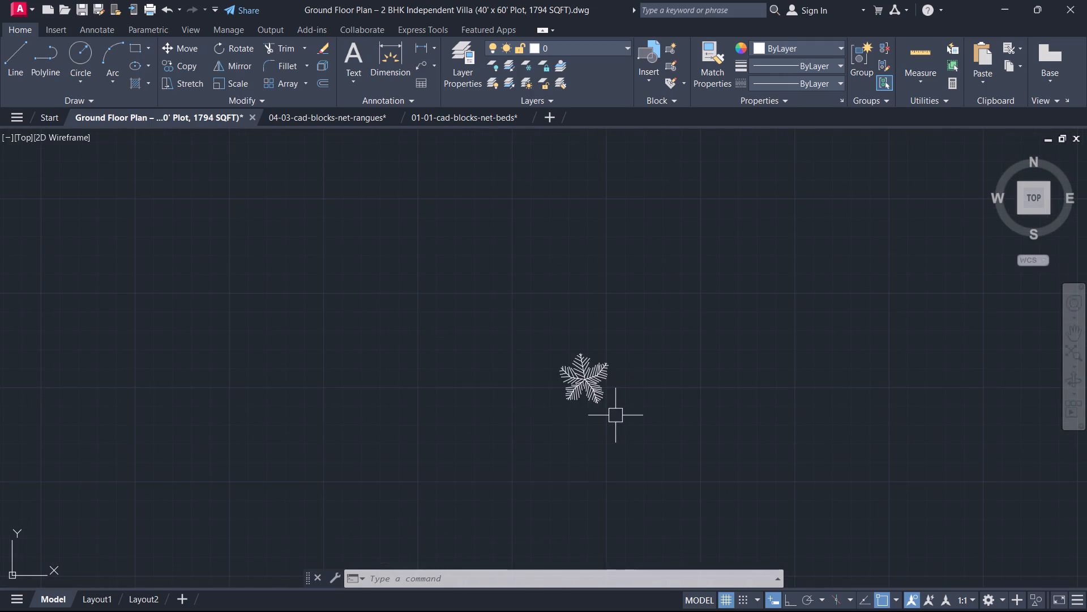
pyautogui.scroll(-2, 619, 414)
pyautogui.moveTo(615, 415); pyautogui.dragTo(289, 433, button='middle')
pyautogui.scroll(-3, 592, 464)
pyautogui.moveTo(593, 464); pyautogui.dragTo(537, 376, button='middle')
pyautogui.scroll(3, 539, 377)
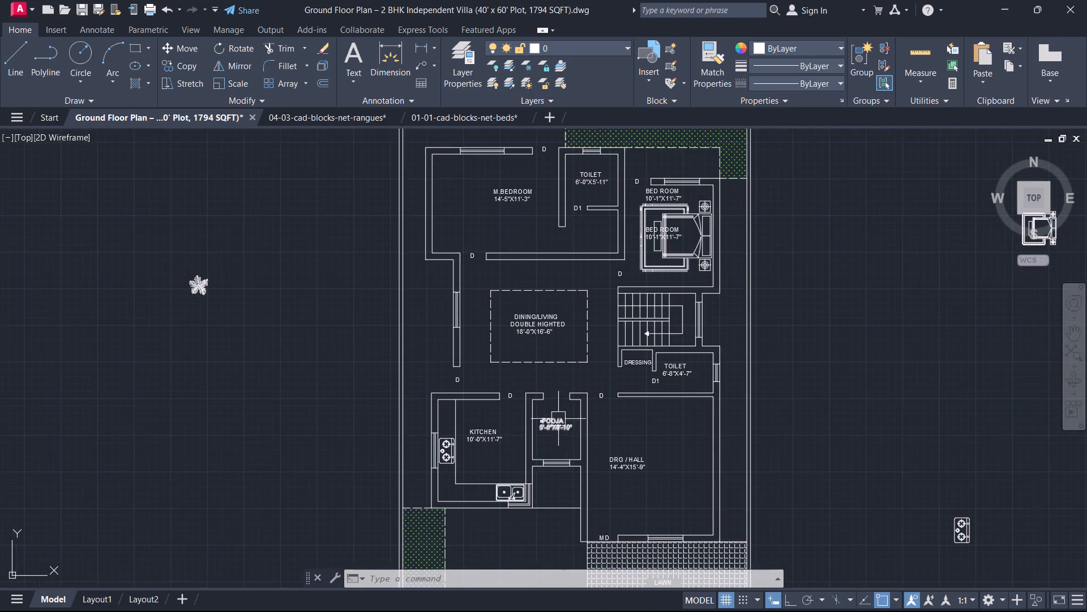
pyautogui.moveTo(577, 430); pyautogui.dragTo(672, 311, button='middle')
pyautogui.scroll(1, 672, 311)
pyautogui.scroll(1, 606, 436)
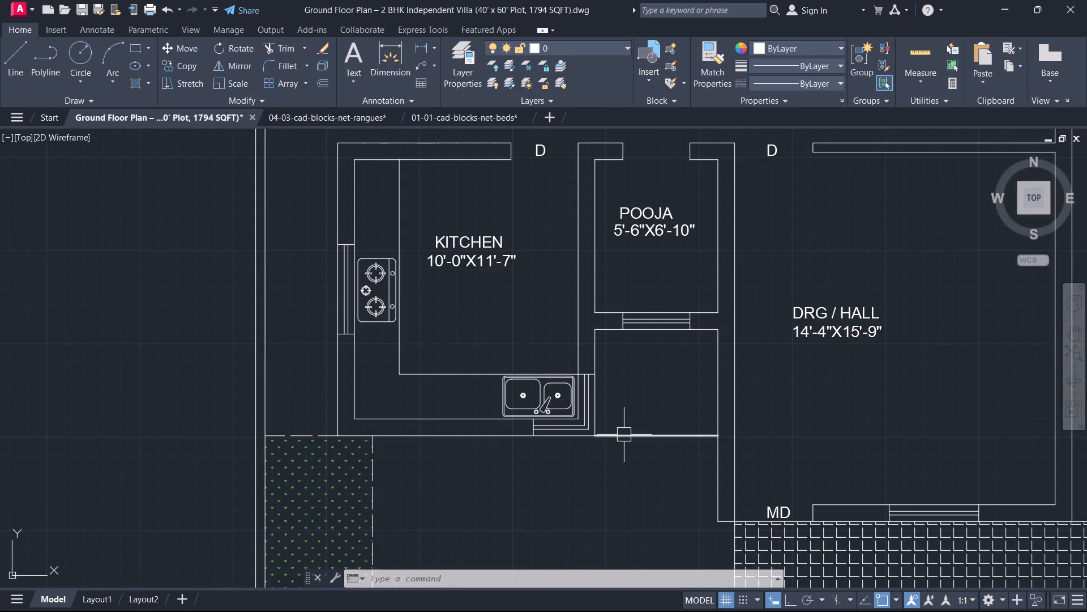
pyautogui.moveTo(624, 435); pyautogui.dragTo(676, 428, button='middle')
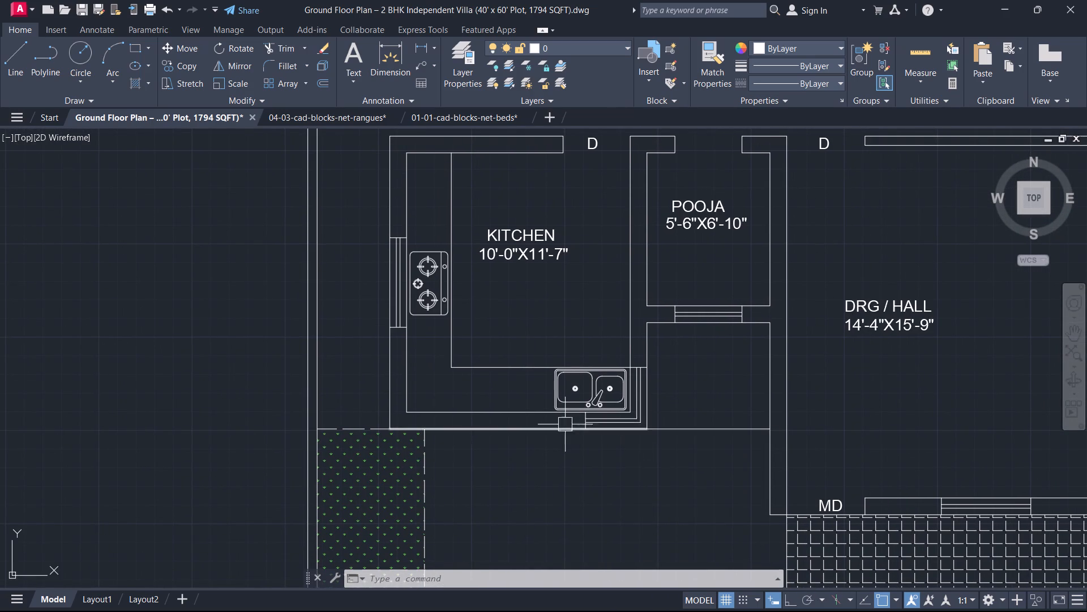
pyautogui.scroll(1, 431, 417)
pyautogui.moveTo(444, 390); pyautogui.dragTo(515, 320, button='middle')
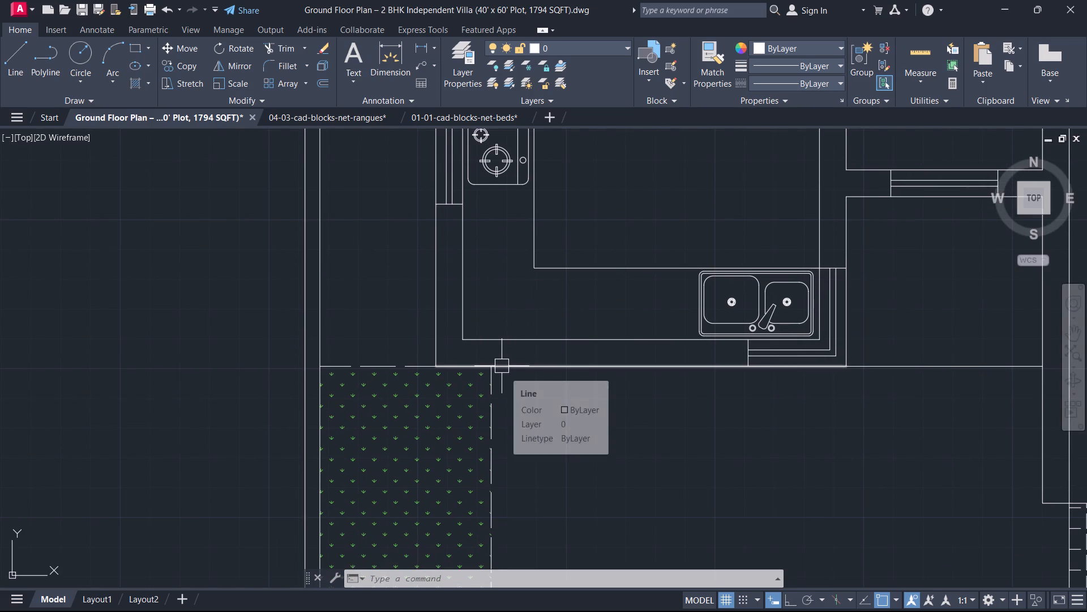
pyautogui.scroll(1, 559, 408)
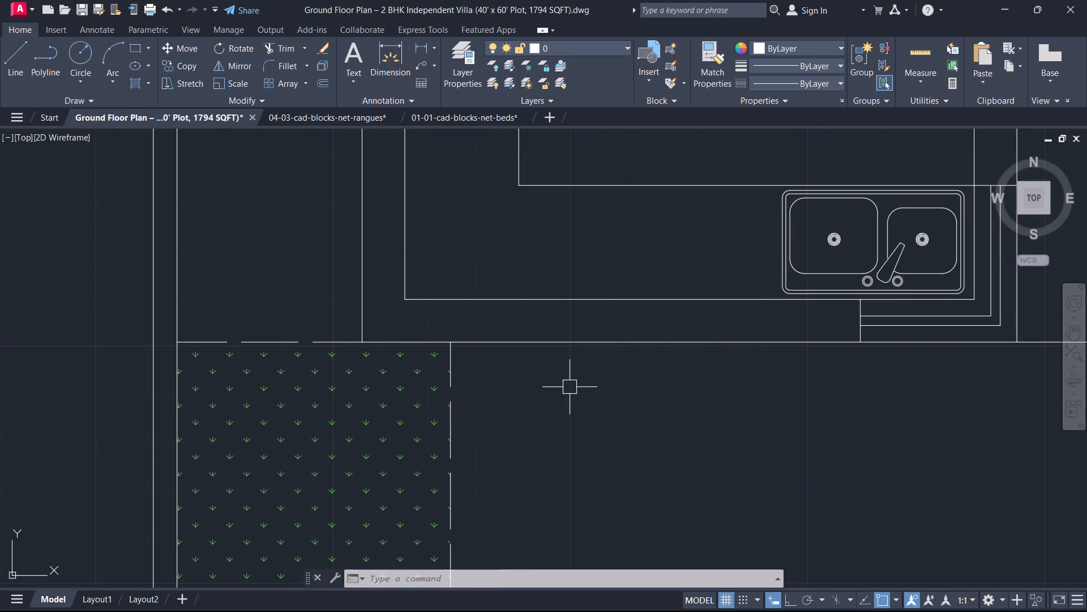
# Offset the kitchen's outer west and south wall lines outward by 1'6".
pyautogui.write('o')
pyautogui.press('space')
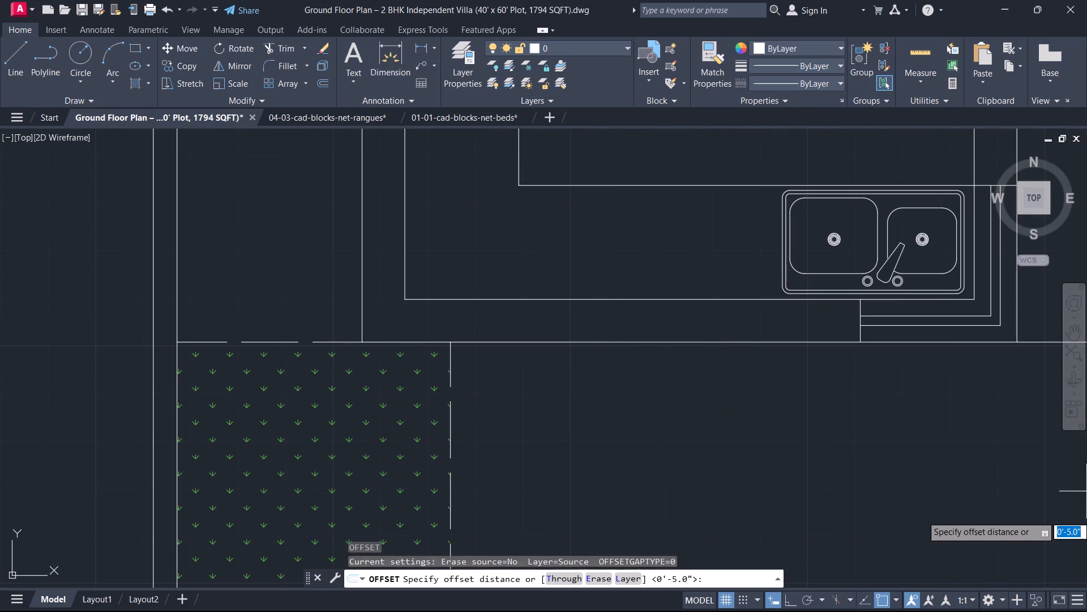
pyautogui.write("1'")
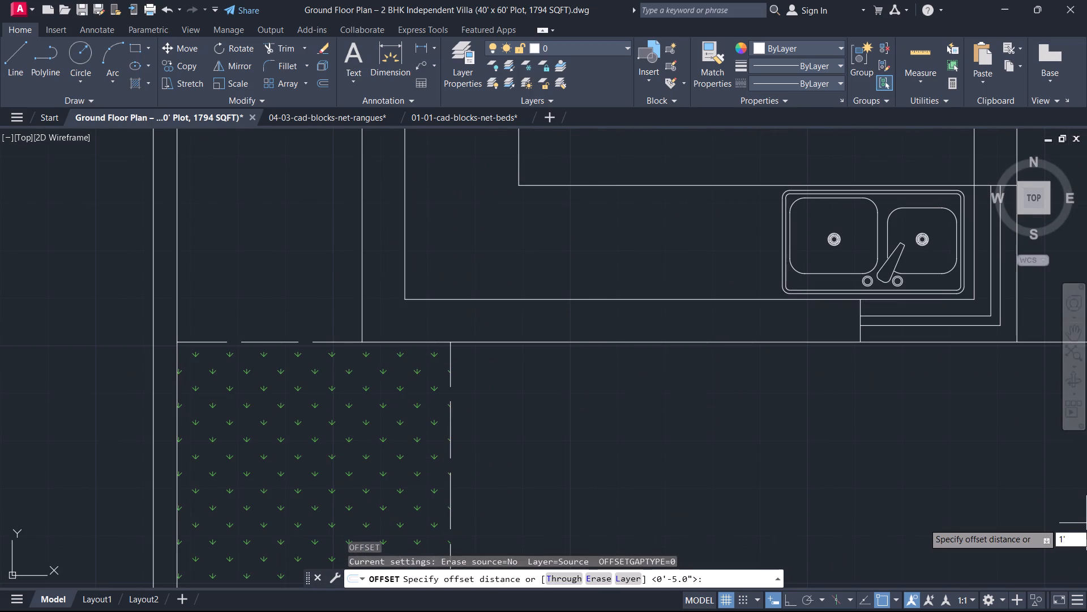
pyautogui.press('6')
pyautogui.press('Return')
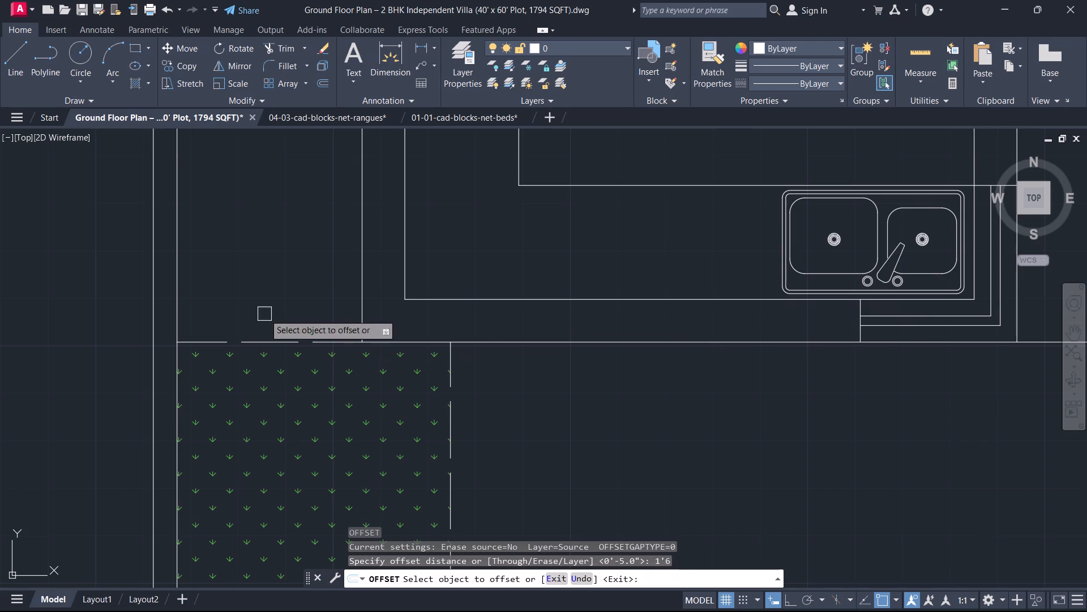
pyautogui.click(362, 296)
pyautogui.moveTo(326, 306); pyautogui.dragTo(335, 311)
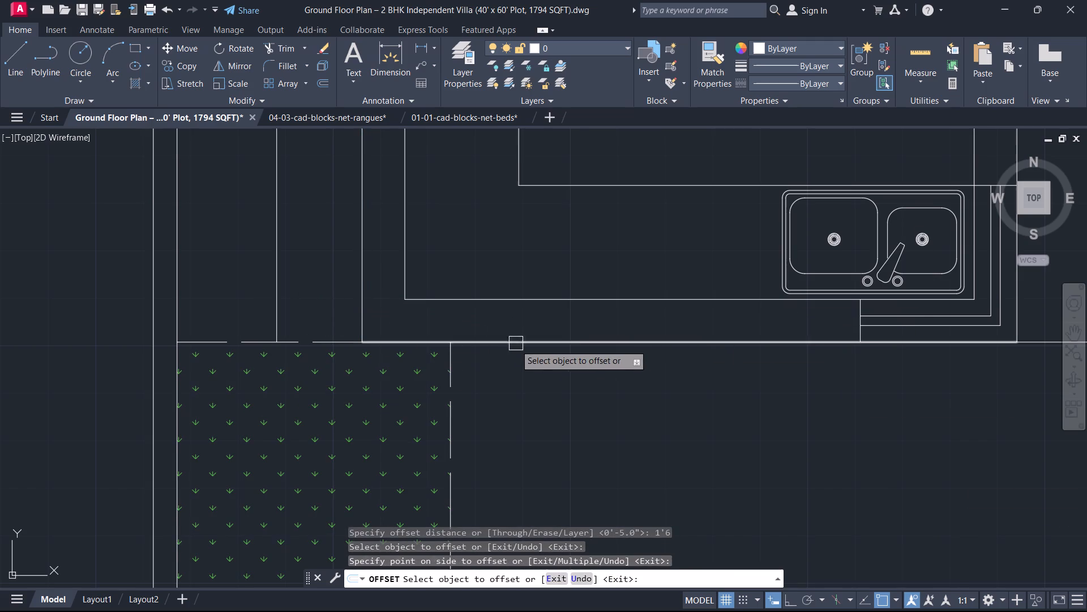
pyautogui.click(508, 343)
pyautogui.click(485, 392)
# Offset the dining/living room's outer west wall line outward by 1'6".
pyautogui.scroll(-6, 413, 363)
pyautogui.scroll(2, 402, 309)
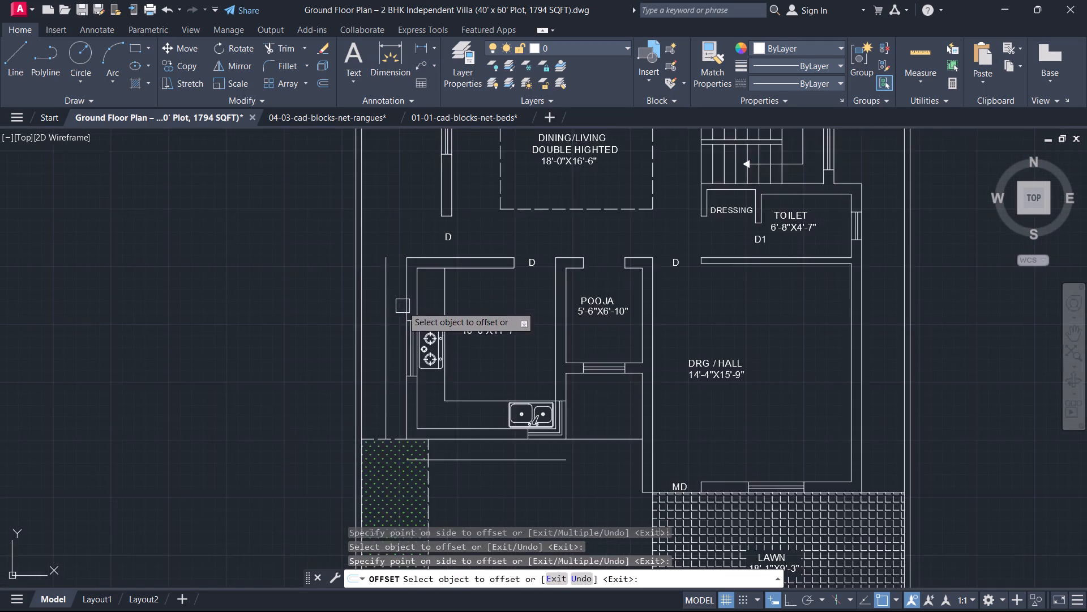
pyautogui.moveTo(408, 309); pyautogui.dragTo(426, 508, button='middle')
pyautogui.scroll(2, 438, 435)
pyautogui.click(486, 360)
pyautogui.click(446, 360)
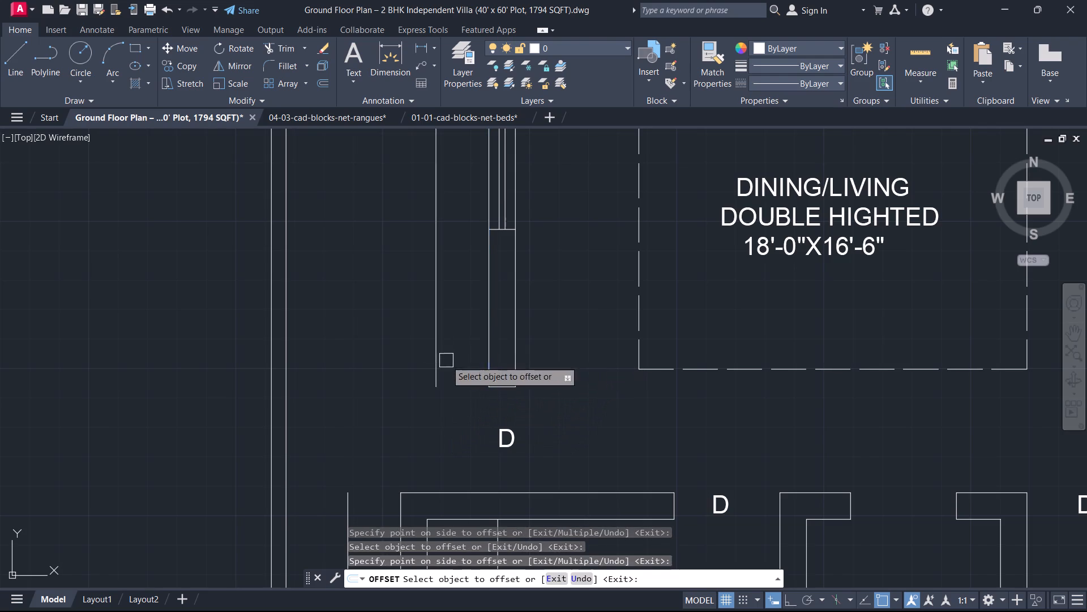
# Offset the master bedroom's outer west wall line and its short south return outward by 1'6".
pyautogui.scroll(-3, 434, 392)
pyautogui.moveTo(435, 394); pyautogui.dragTo(452, 481, button='middle')
pyautogui.scroll(1, 435, 407)
pyautogui.moveTo(461, 387); pyautogui.dragTo(471, 477, button='middle')
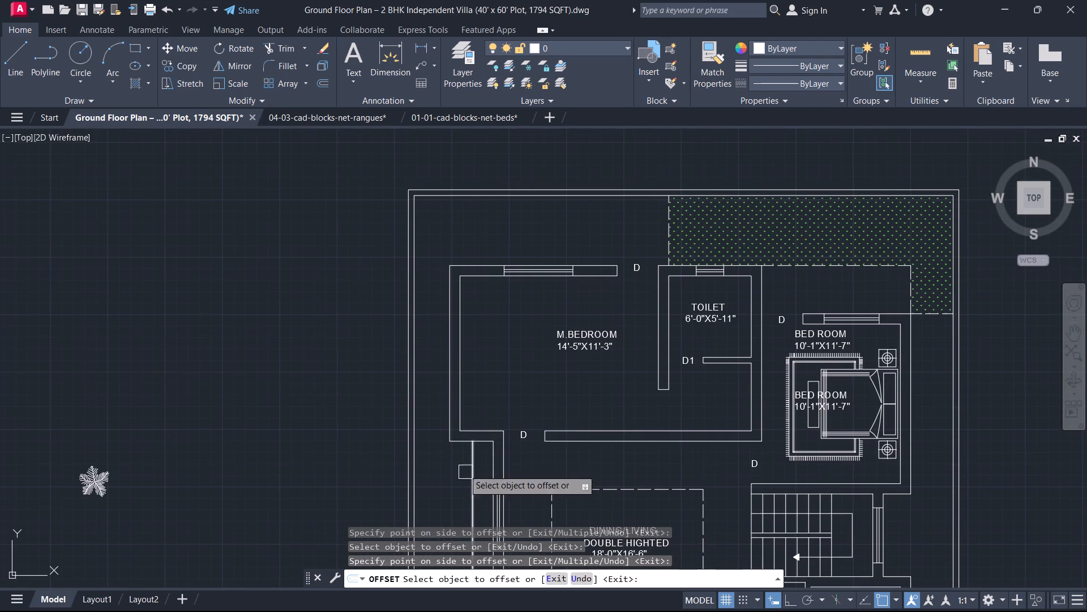
pyautogui.click(451, 409)
pyautogui.click(439, 406)
pyautogui.scroll(3, 452, 431)
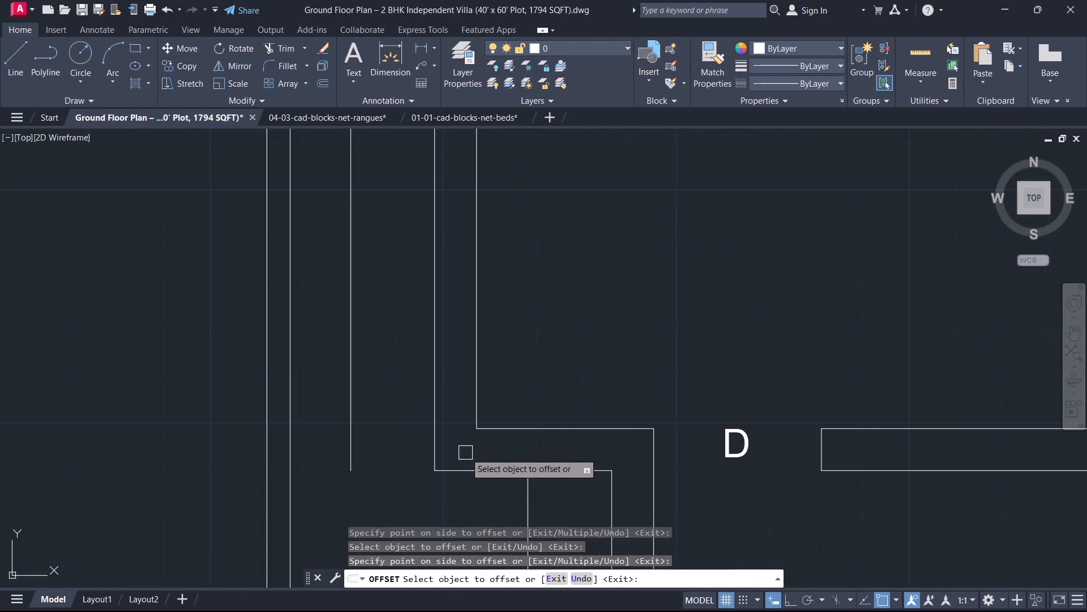
pyautogui.click(464, 469)
pyautogui.click(453, 512)
# Offset the kitchen's outer north wall line northward by 1'6".
pyautogui.scroll(-3, 452, 486)
pyautogui.moveTo(449, 481); pyautogui.dragTo(487, 357, button='middle')
pyautogui.scroll(-1, 486, 359)
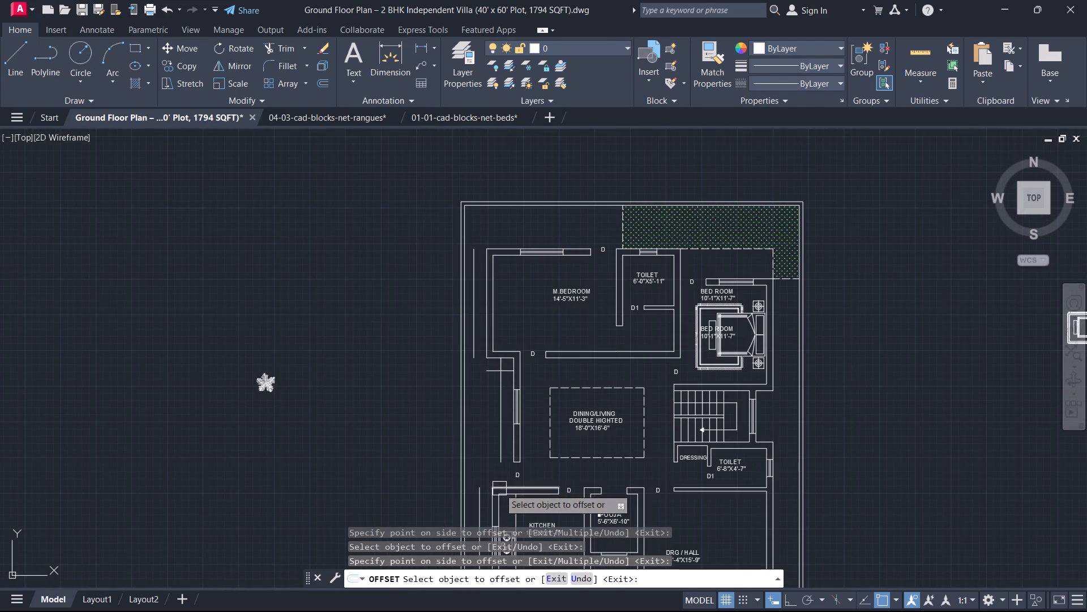
pyautogui.scroll(3, 498, 490)
pyautogui.click(494, 482)
pyautogui.click(486, 444)
# Offset the master bedroom's outer north wall line northward by 1'6".
pyautogui.scroll(-3, 495, 415)
pyautogui.moveTo(495, 415); pyautogui.dragTo(513, 560, button='middle')
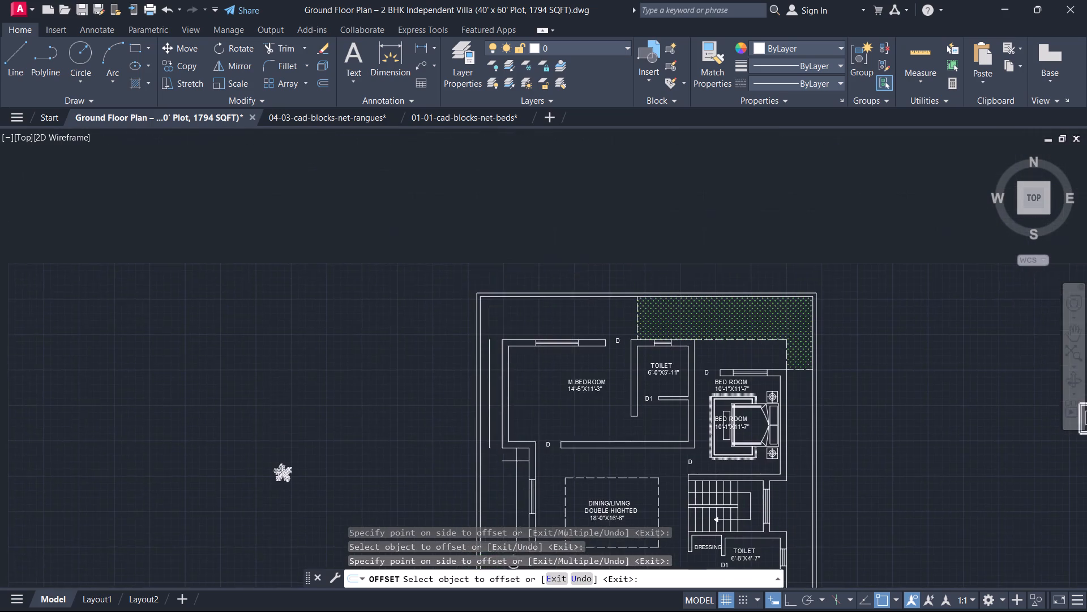
pyautogui.moveTo(513, 560); pyautogui.dragTo(503, 551, button='middle')
pyautogui.moveTo(470, 403); pyautogui.dragTo(491, 521, button='middle')
pyautogui.scroll(1, 491, 521)
pyautogui.scroll(1, 517, 439)
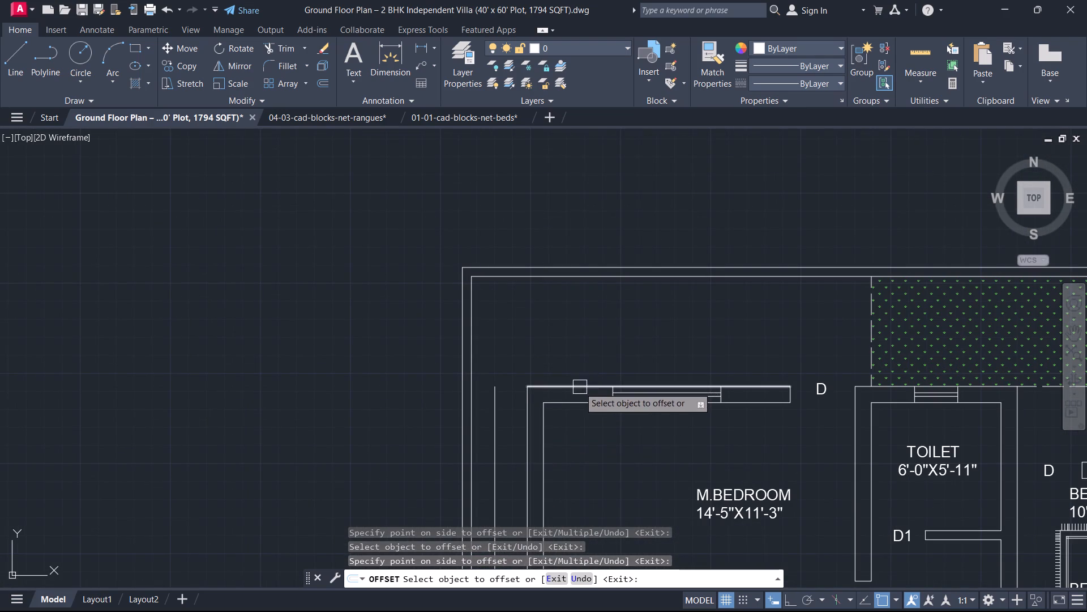
pyautogui.click(579, 388)
pyautogui.click(596, 322)
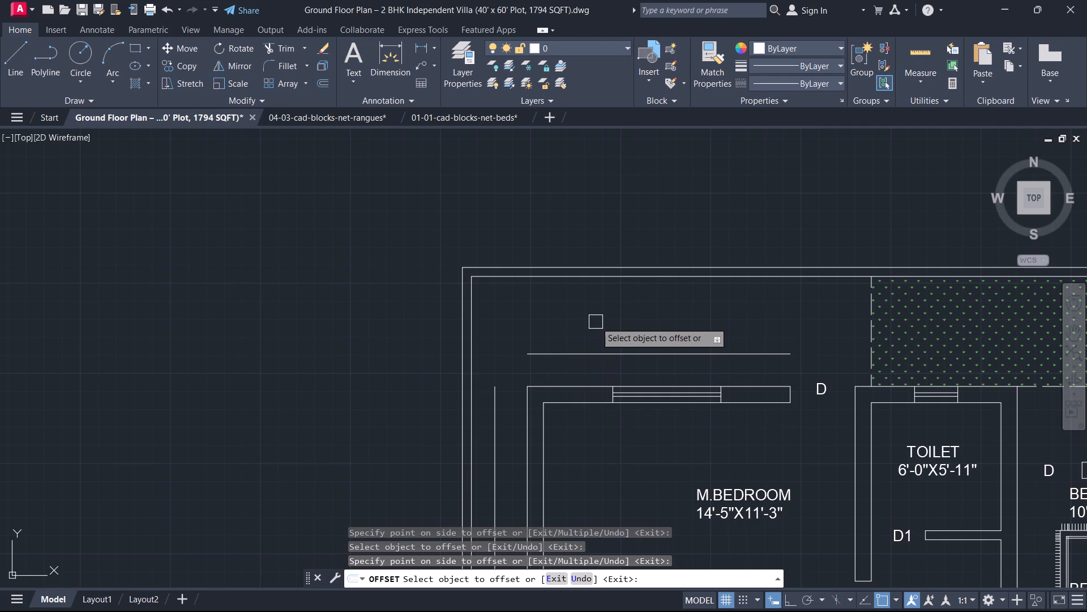
# Offset the DRG / HALL outer south wall line southward by 1'6" into the lawn.
pyautogui.moveTo(733, 381); pyautogui.dragTo(606, 406, button='middle')
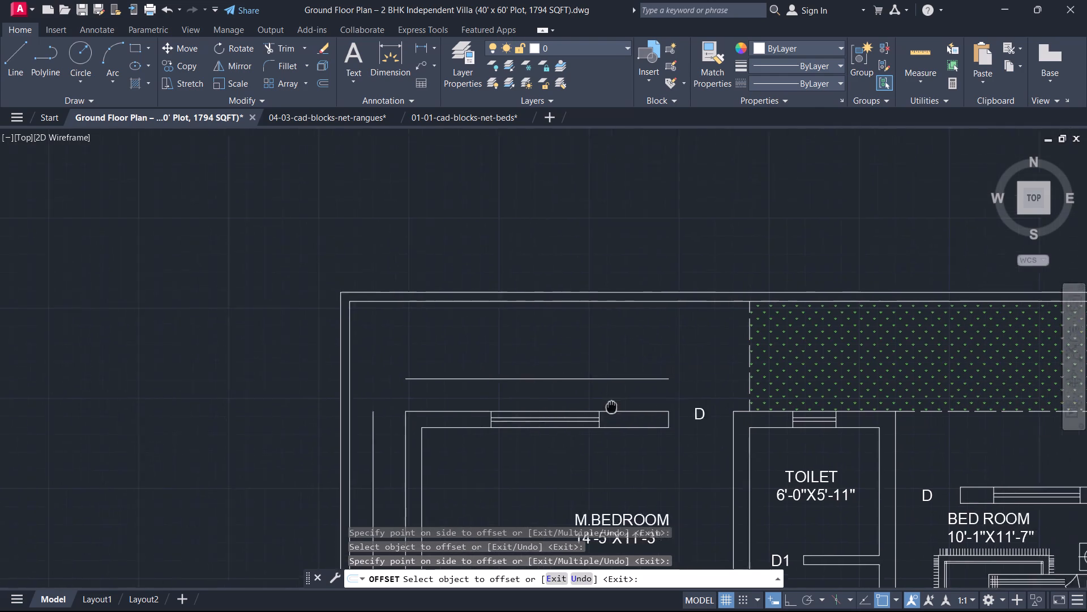
pyautogui.moveTo(606, 406); pyautogui.dragTo(429, 372, button='middle')
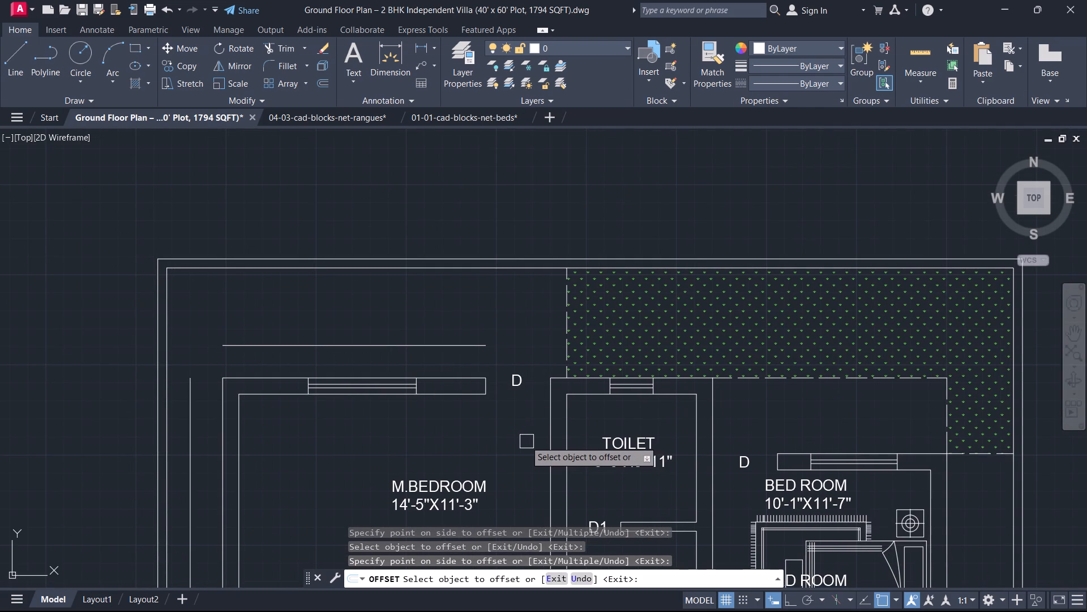
pyautogui.moveTo(764, 496); pyautogui.dragTo(681, 285, button='middle')
pyautogui.scroll(-3, 751, 479)
pyautogui.moveTo(755, 459); pyautogui.dragTo(777, 267, button='middle')
pyautogui.scroll(1, 781, 360)
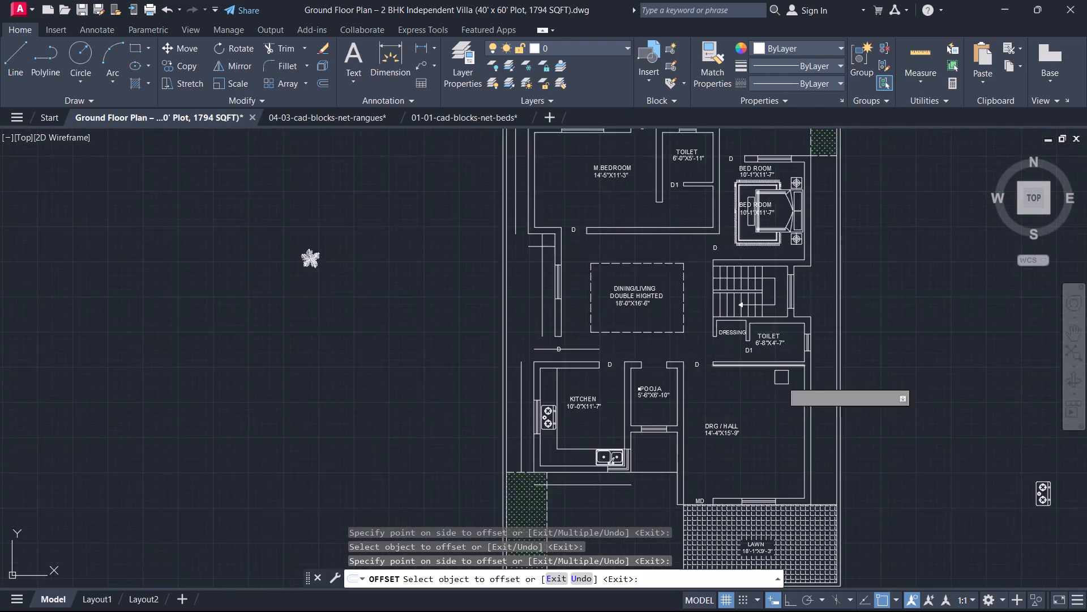
pyautogui.scroll(1, 781, 381)
pyautogui.moveTo(769, 471); pyautogui.dragTo(789, 175, button='middle')
pyautogui.scroll(2, 834, 233)
pyautogui.scroll(3, 844, 293)
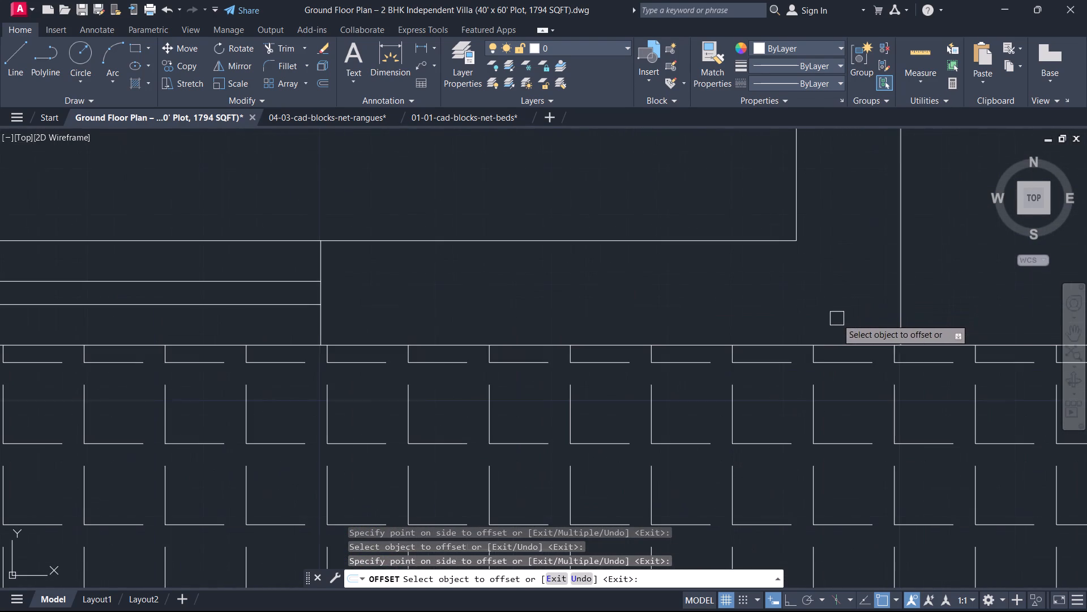
pyautogui.click(791, 343)
pyautogui.click(790, 388)
pyautogui.scroll(-3, 788, 400)
pyautogui.moveTo(784, 401); pyautogui.dragTo(785, 401, button='middle')
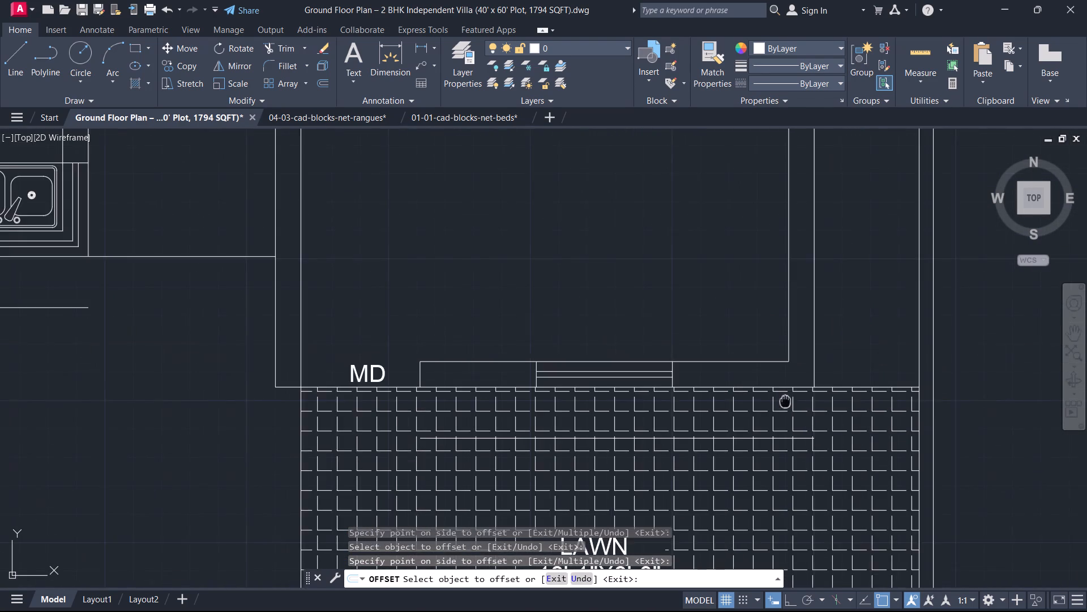
pyautogui.moveTo(785, 401); pyautogui.dragTo(858, 385, button='middle')
pyautogui.scroll(1, 403, 289)
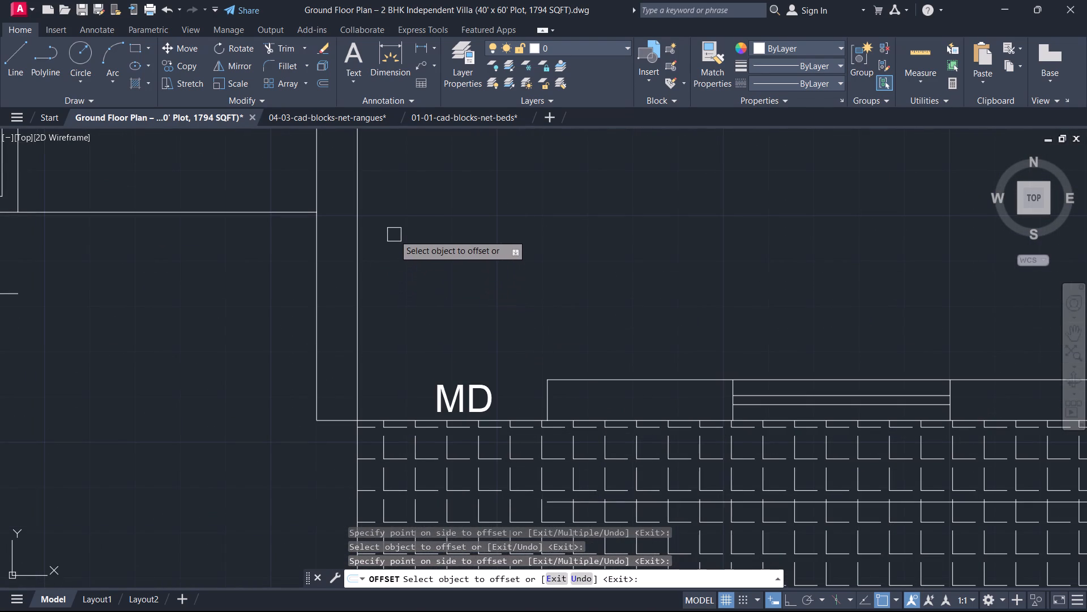
pyautogui.press('Escape')
# Fillet the hall's outer west wall line with the offset line in the lawn, forming a square corner.
pyautogui.write('f')
pyautogui.press('space')
pyautogui.moveTo(431, 324); pyautogui.dragTo(528, 214, button='middle')
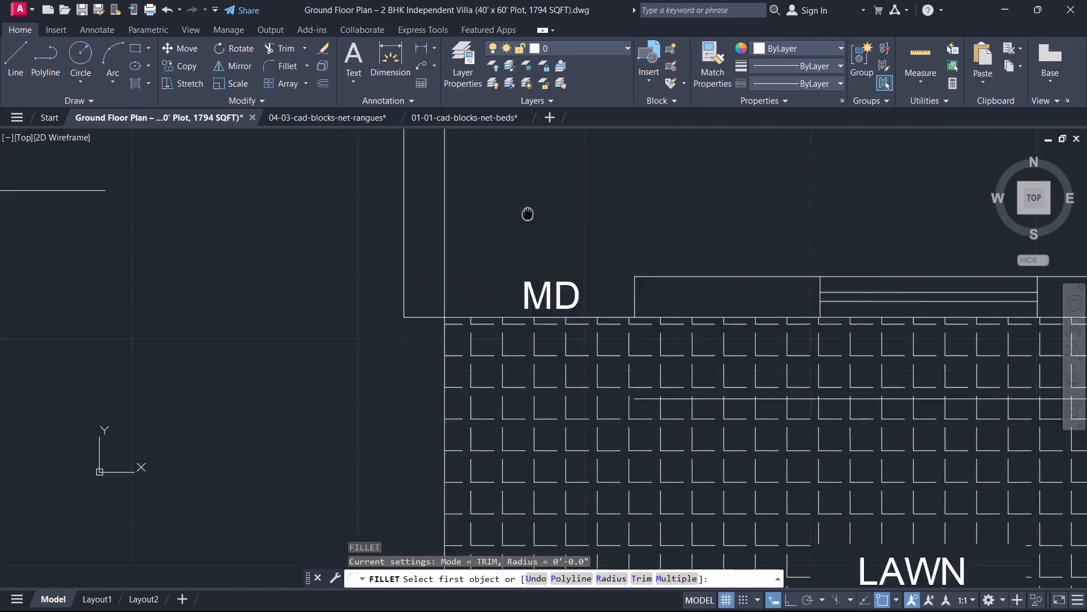
pyautogui.scroll(-2, 532, 209)
pyautogui.moveTo(528, 214); pyautogui.dragTo(532, 209, button='middle')
pyautogui.scroll(2, 484, 222)
pyautogui.click(487, 245)
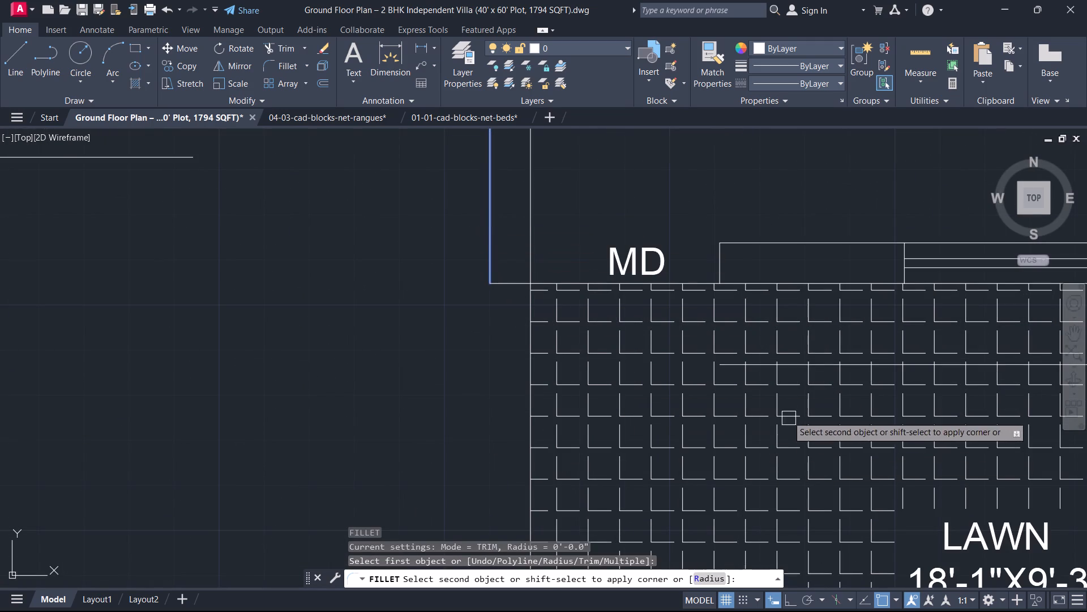
pyautogui.scroll(2, 778, 372)
pyautogui.click(742, 352)
# Fillet the hall's outer east wall line with the offset line in the lawn, forming a square corner.
pyautogui.scroll(-3, 756, 367)
pyautogui.moveTo(756, 367); pyautogui.dragTo(432, 415, button='middle')
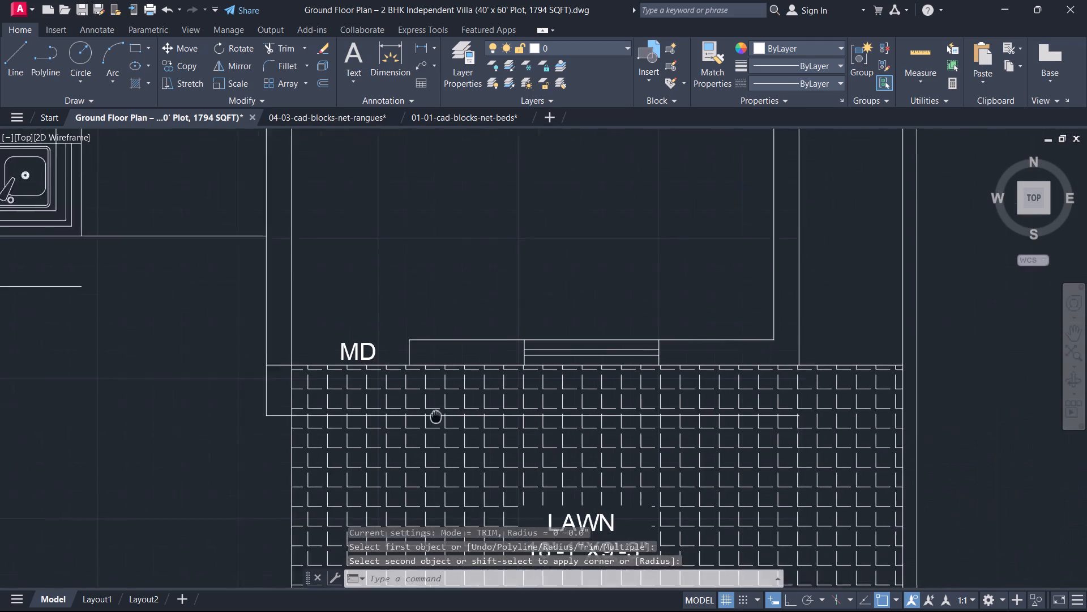
pyautogui.moveTo(432, 415); pyautogui.dragTo(405, 390, button='middle')
pyautogui.scroll(1, 671, 329)
pyautogui.press('space')
pyautogui.click(818, 297)
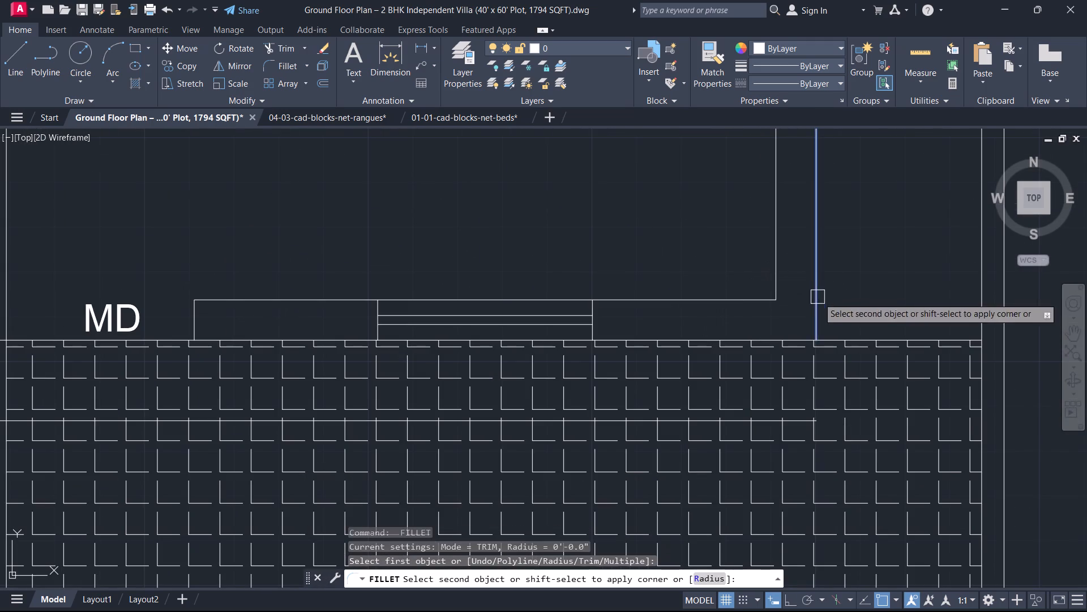
pyautogui.scroll(2, 765, 409)
pyautogui.scroll(-3, 768, 426)
pyautogui.moveTo(765, 425); pyautogui.dragTo(707, 422, button='middle')
pyautogui.scroll(1, 709, 423)
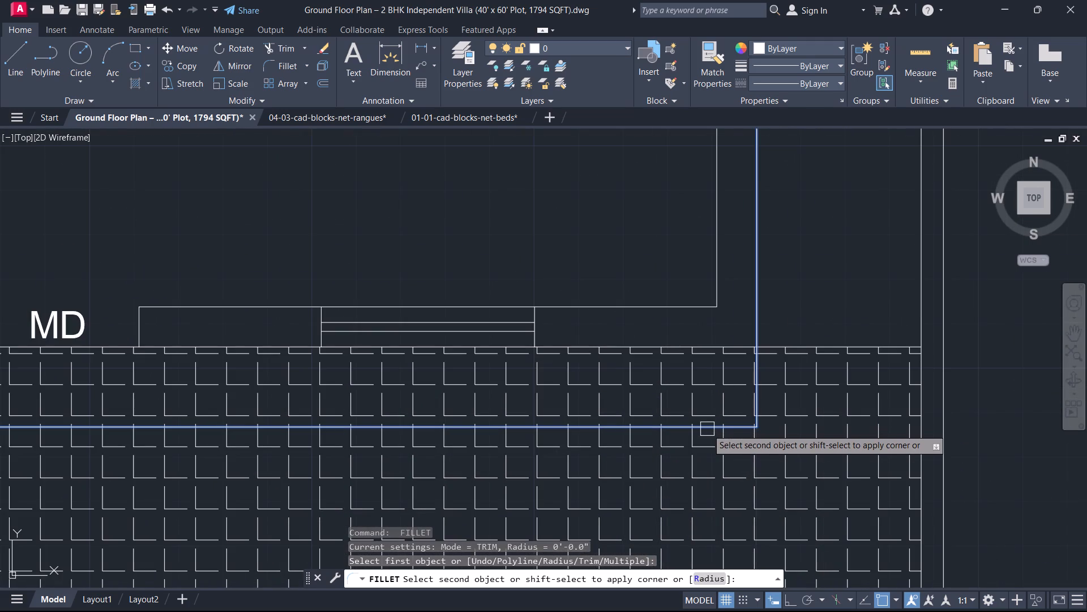
pyautogui.click(710, 430)
pyautogui.scroll(-1, 693, 392)
pyautogui.moveTo(695, 392); pyautogui.dragTo(736, 407, button='middle')
pyautogui.scroll(-1, 717, 404)
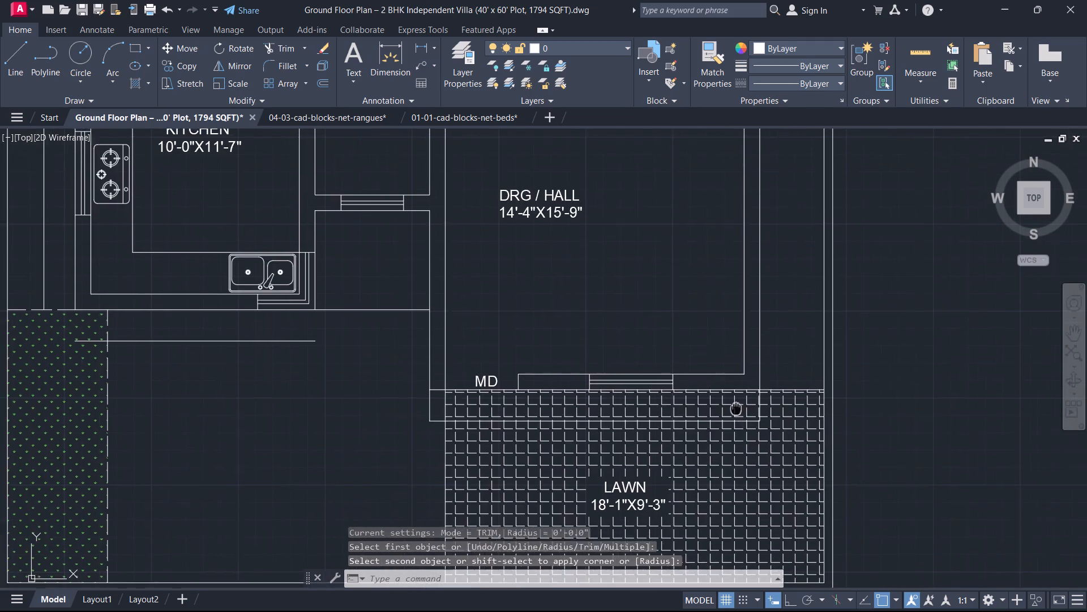
pyautogui.moveTo(736, 407); pyautogui.dragTo(738, 408, button='middle')
pyautogui.press('Escape')
# Break the hall's extended outer west wall line at its intersection with the south wall line beside the main door.
pyautogui.scroll(1, 744, 404)
pyautogui.scroll(1, 212, 313)
pyautogui.click(265, 453)
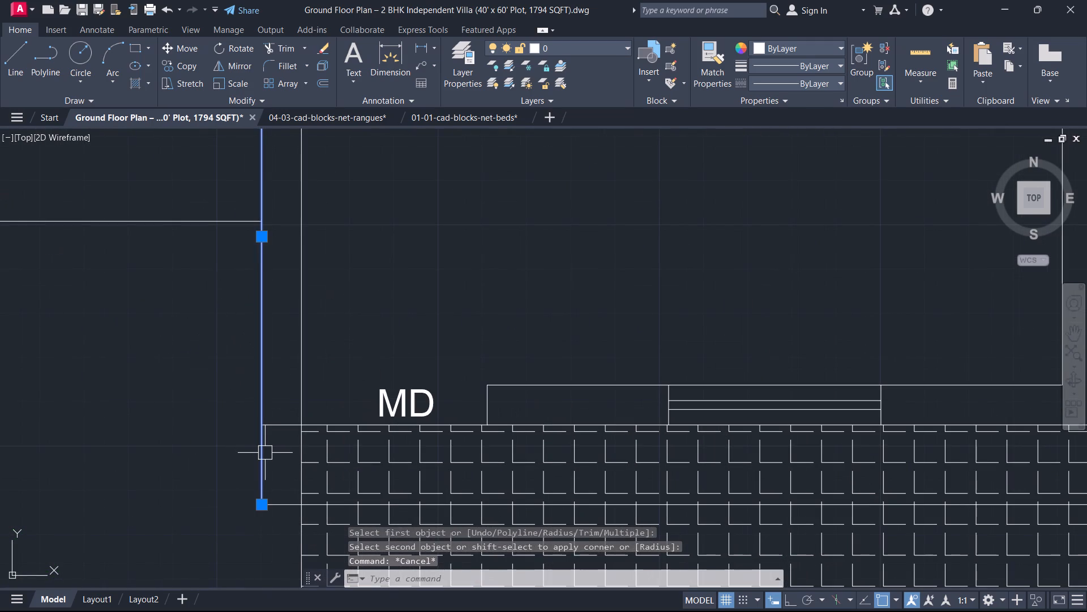
pyautogui.press('b')
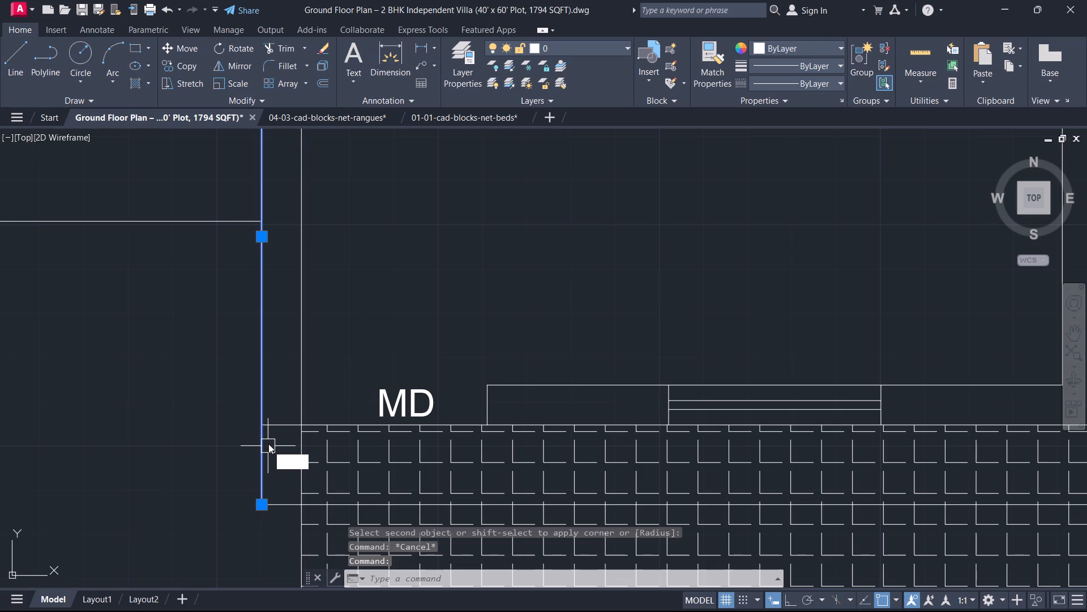
pyautogui.press('r')
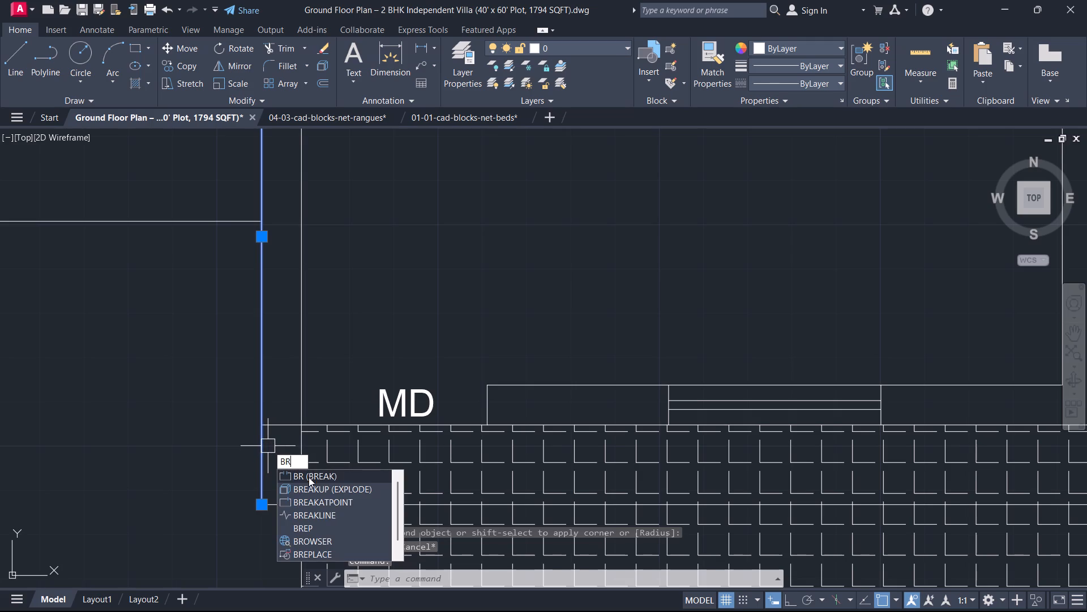
pyautogui.click(301, 503)
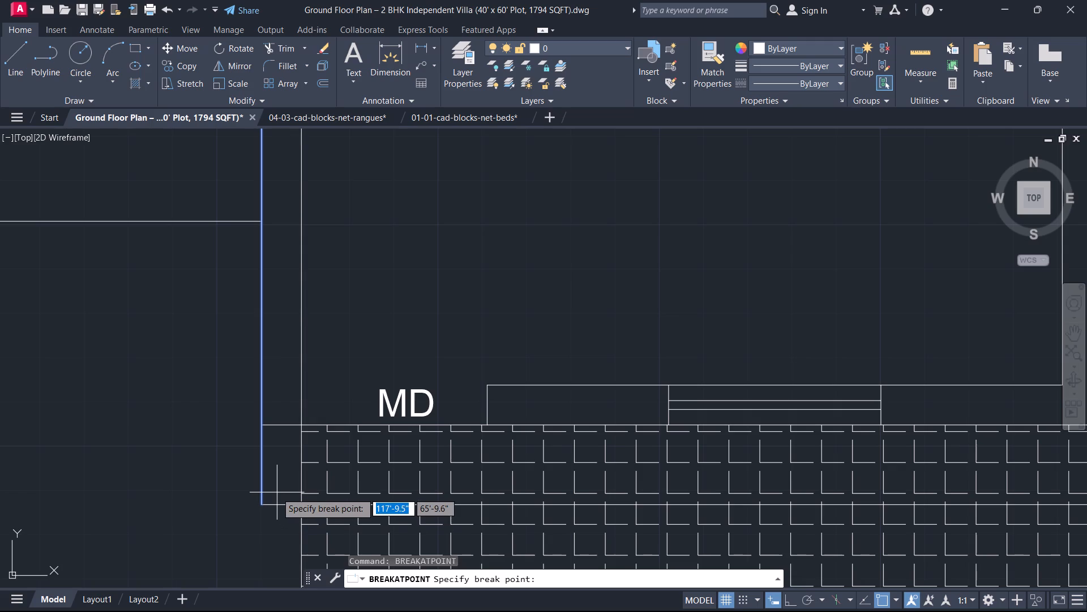
pyautogui.scroll(1, 263, 424)
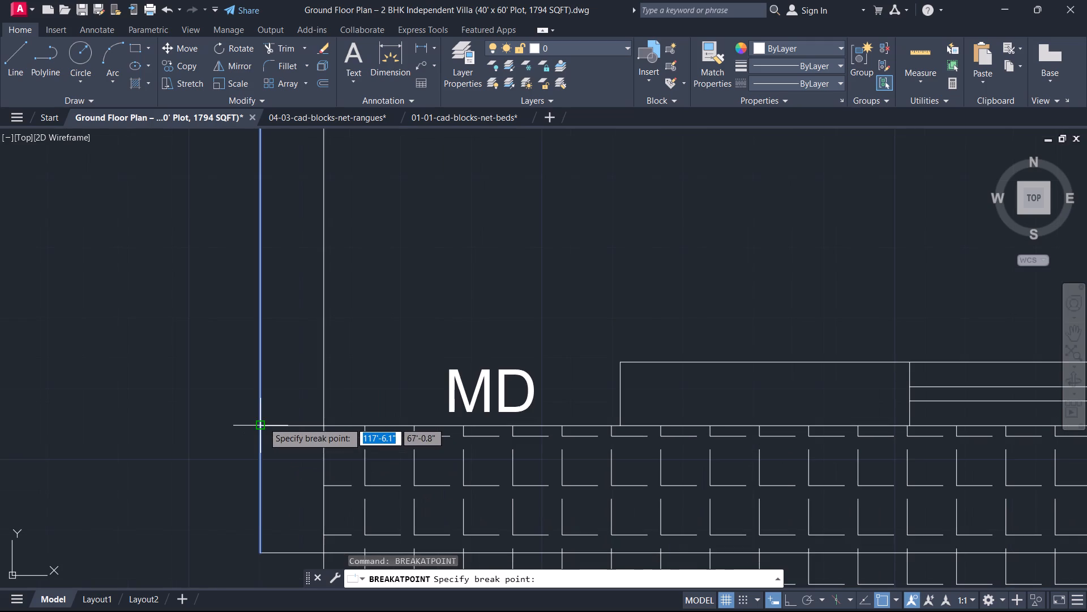
pyautogui.click(263, 422)
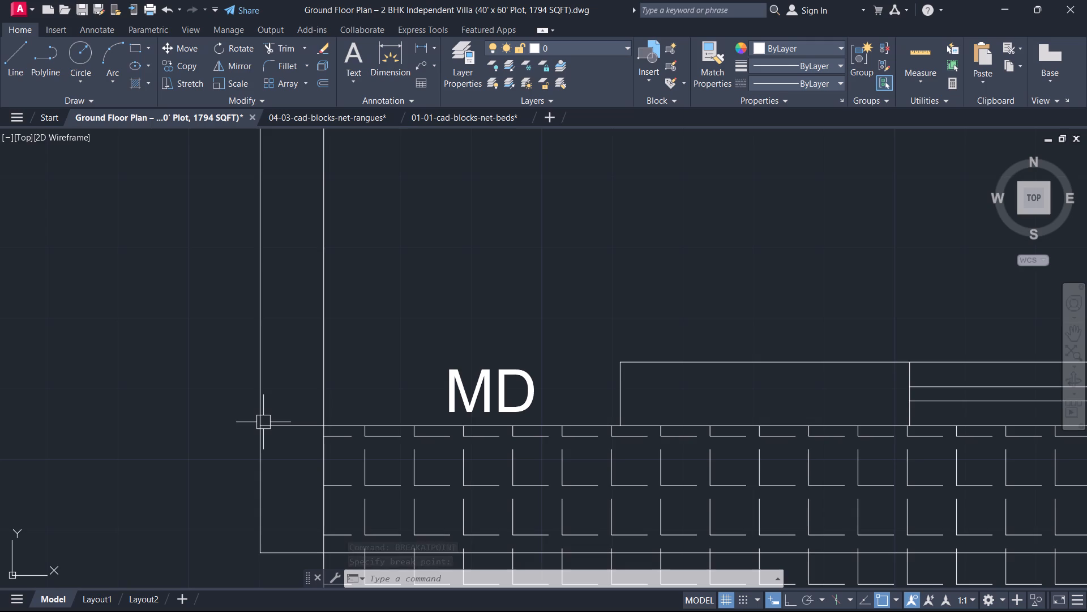
# Break the hall's extended outer east wall line at its intersection with the south wall line along the lawn's edge.
pyautogui.scroll(-1, 434, 397)
pyautogui.moveTo(435, 397); pyautogui.dragTo(257, 374, button='middle')
pyautogui.moveTo(777, 485); pyautogui.dragTo(189, 433, button='middle')
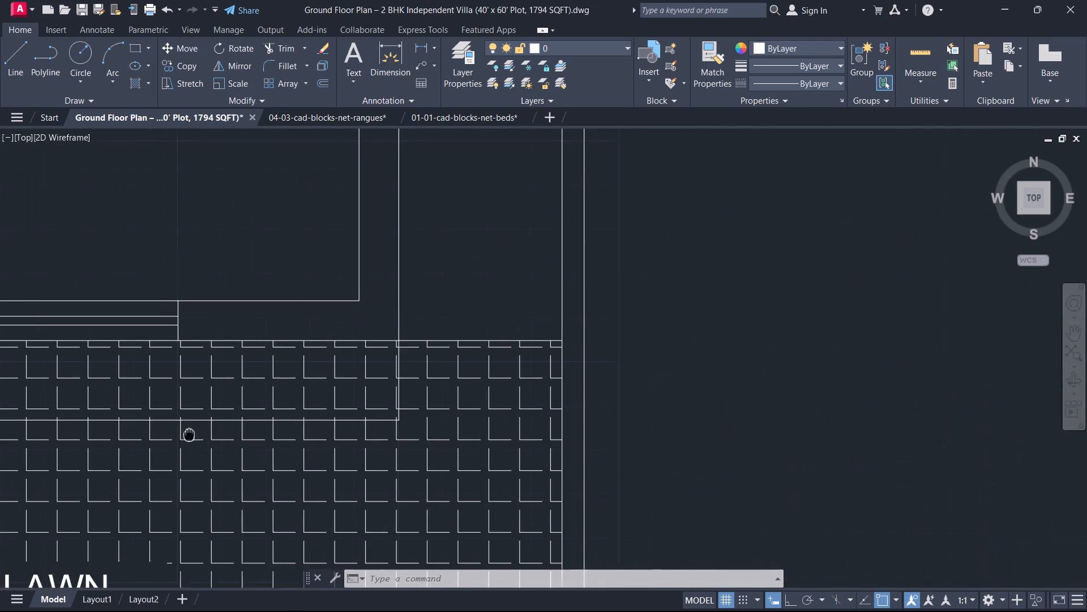
pyautogui.moveTo(189, 433); pyautogui.dragTo(195, 435, button='middle')
pyautogui.press('space')
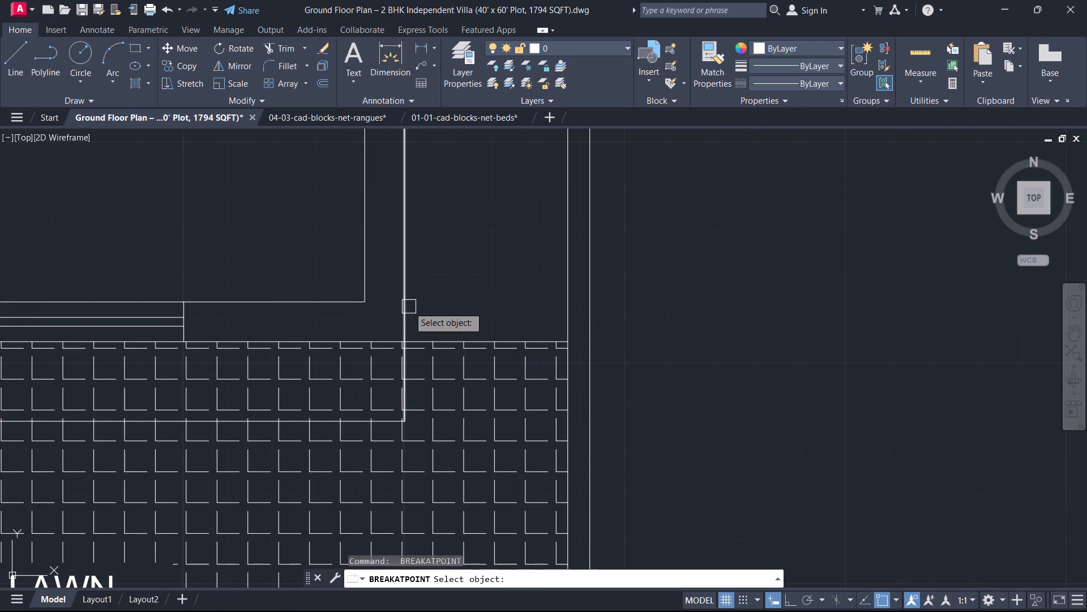
pyautogui.click(409, 307)
pyautogui.click(405, 338)
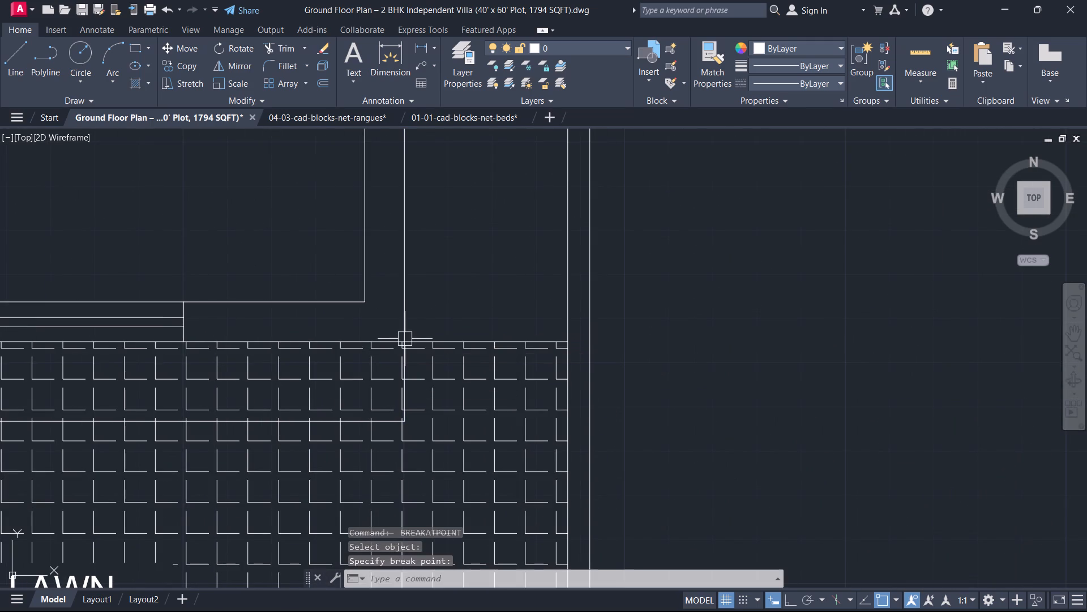
# Change the linetype of the three outline segments projecting south of the hall to ACAD_ISO02W100.
pyautogui.moveTo(405, 339); pyautogui.dragTo(451, 319, button='middle')
pyautogui.press('`')
pyautogui.scroll(1, 452, 396)
pyautogui.press('`')
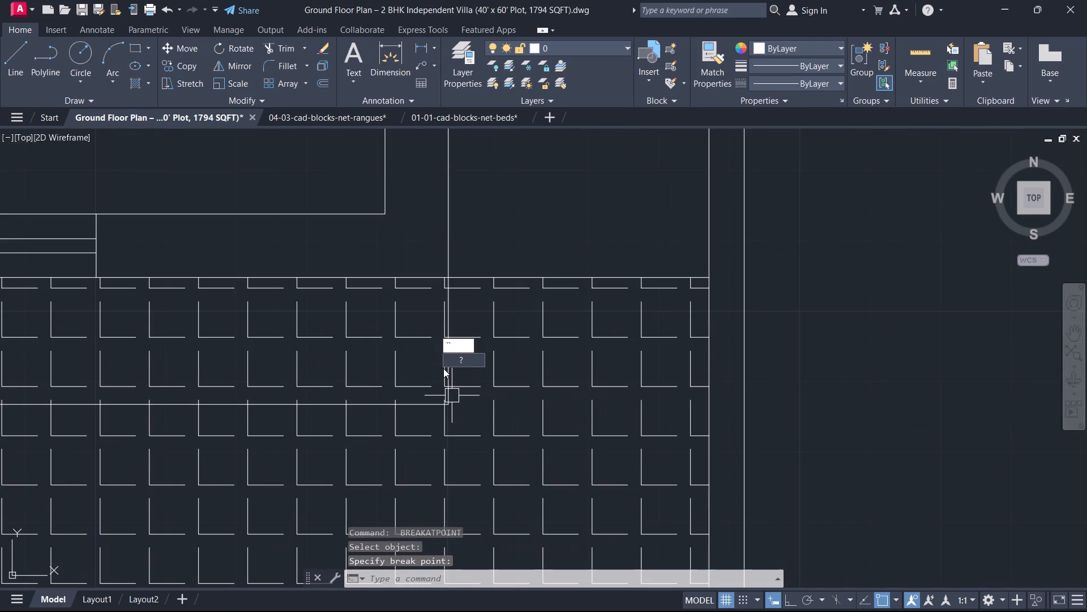
pyautogui.press('Escape')
pyautogui.scroll(3, 451, 377)
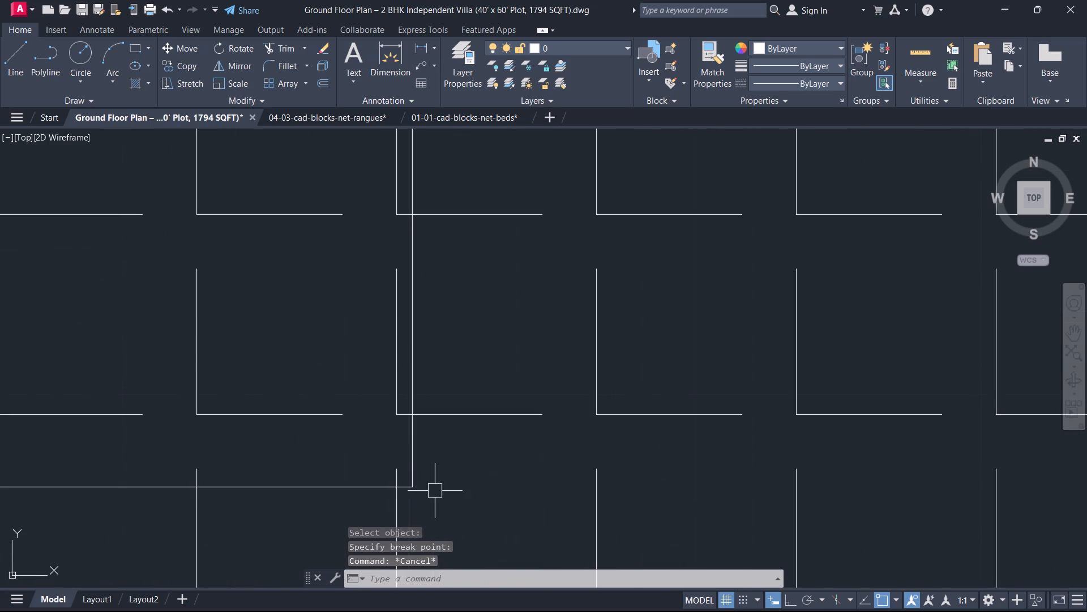
pyautogui.moveTo(427, 498); pyautogui.dragTo(422, 498)
pyautogui.click(408, 473)
pyautogui.scroll(-5, 412, 470)
pyautogui.moveTo(404, 471); pyautogui.dragTo(1086, 589, button='middle')
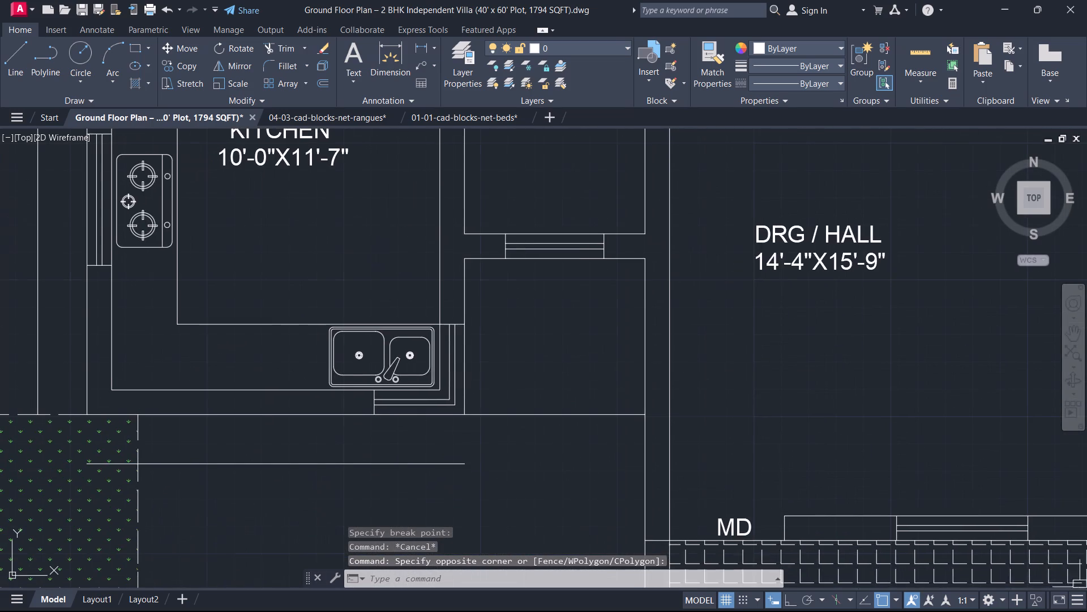
pyautogui.moveTo(734, 474); pyautogui.dragTo(820, 304, button='middle')
pyautogui.scroll(3, 732, 458)
pyautogui.moveTo(700, 449); pyautogui.dragTo(717, 342, button='middle')
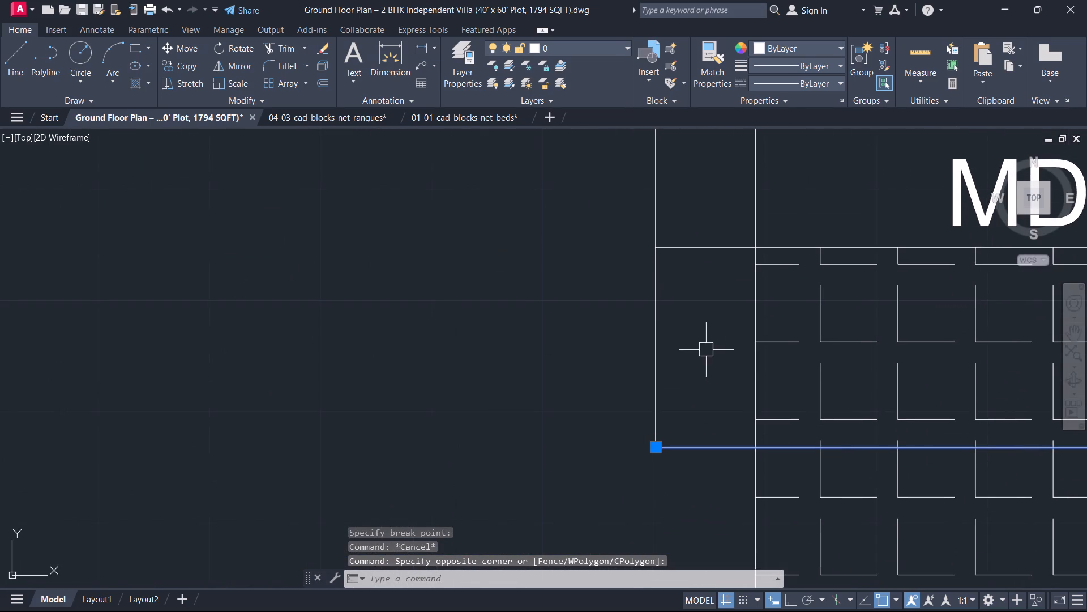
pyautogui.moveTo(706, 350); pyautogui.dragTo(697, 350)
pyautogui.click(599, 321)
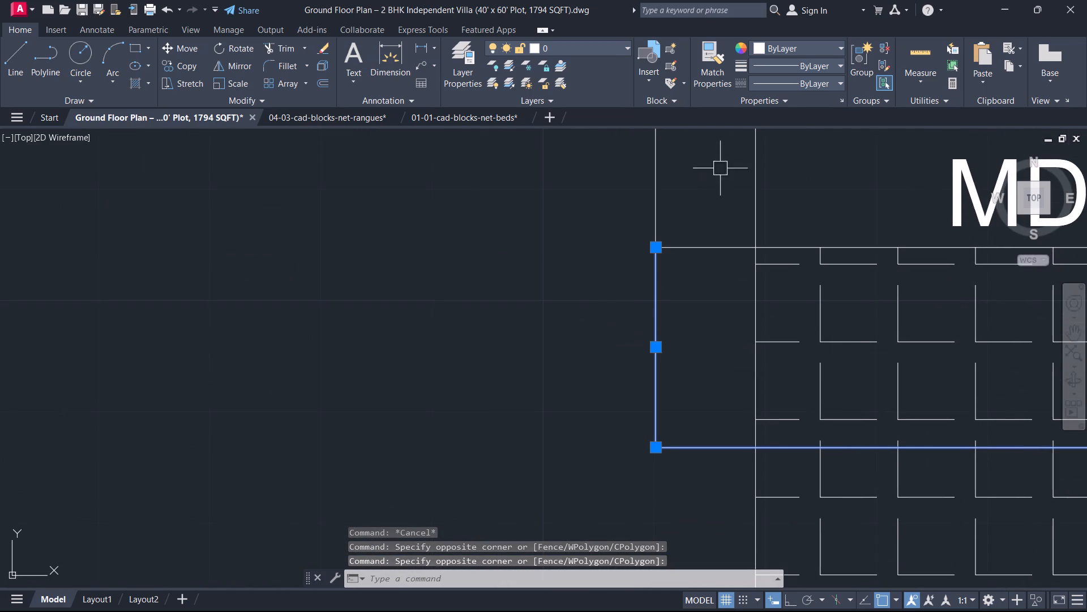
pyautogui.click(815, 82)
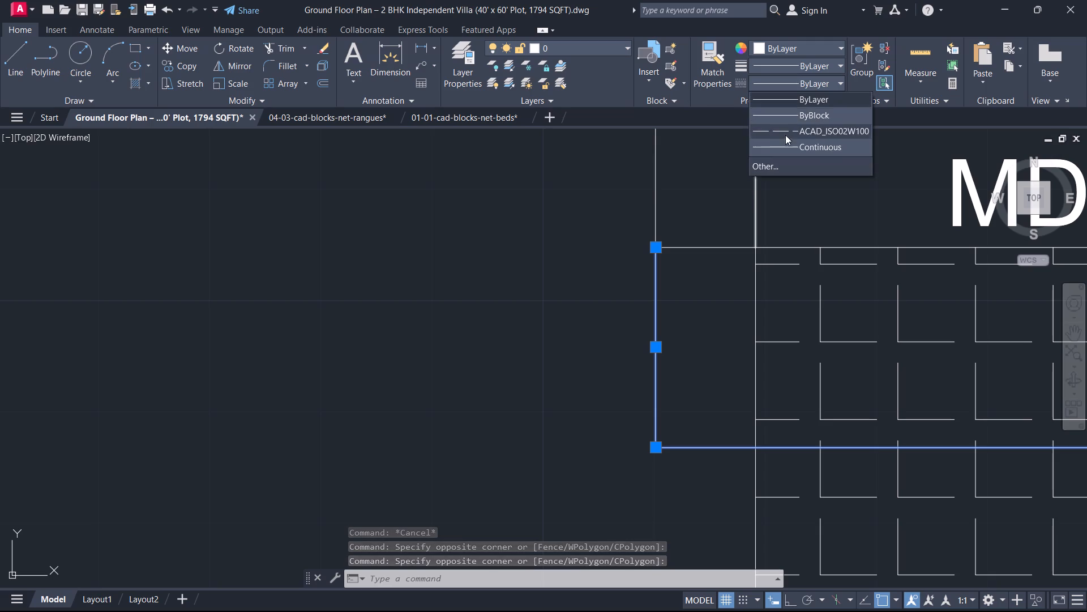
pyautogui.click(784, 137)
pyautogui.scroll(-6, 688, 275)
pyautogui.moveTo(606, 315); pyautogui.dragTo(626, 365, button='middle')
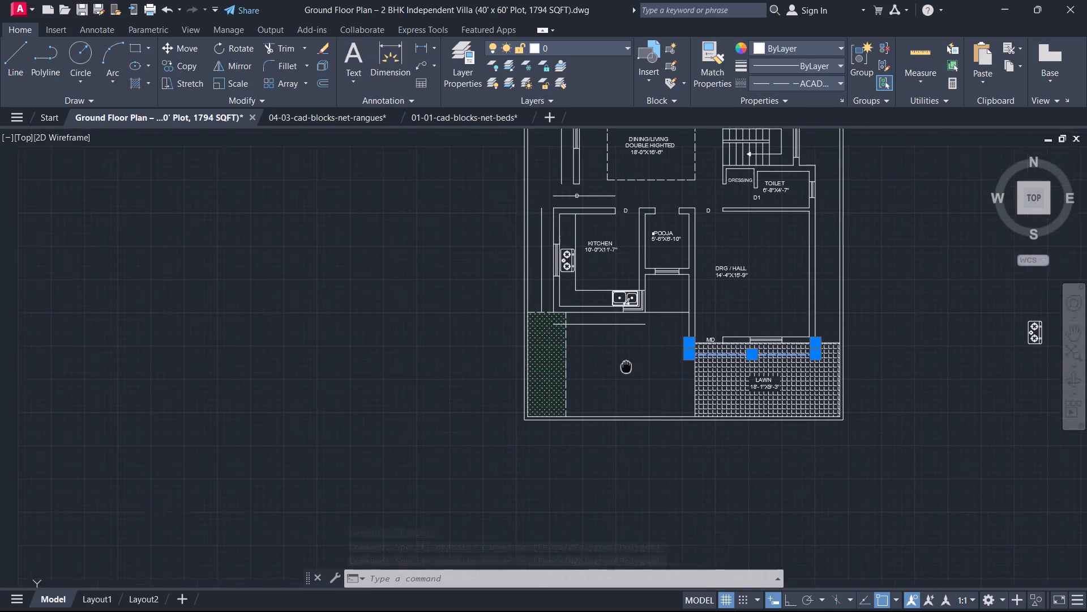
pyautogui.moveTo(626, 365); pyautogui.dragTo(627, 378, button='middle')
pyautogui.press('Escape')
# Fillet the kitchen's south and west offset lines together into a square corner.
pyautogui.scroll(2, 585, 309)
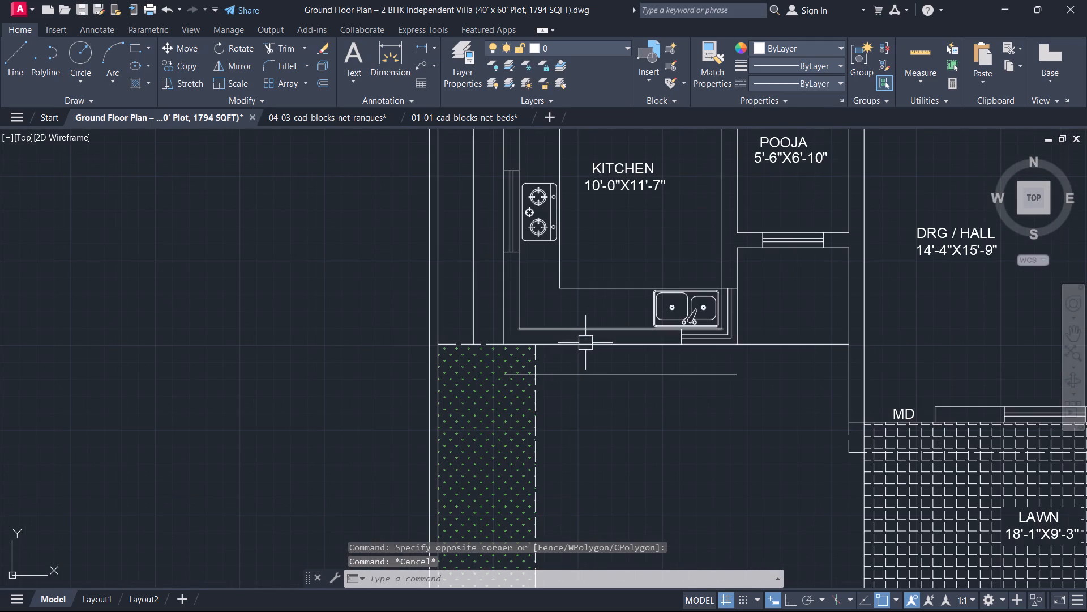
pyautogui.write('f')
pyautogui.press('space')
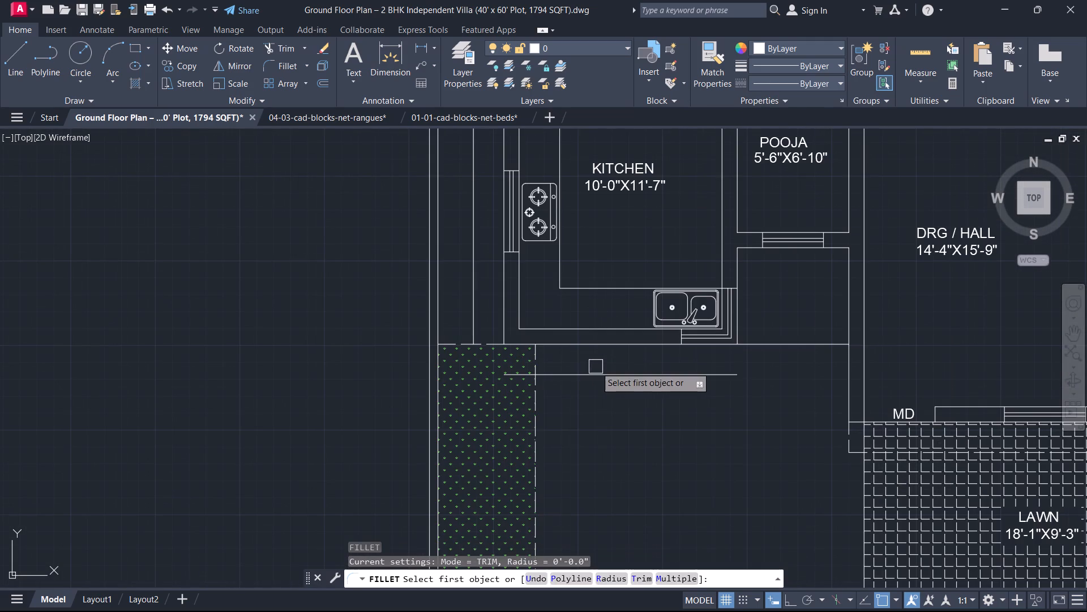
pyautogui.scroll(1, 596, 367)
pyautogui.click(594, 377)
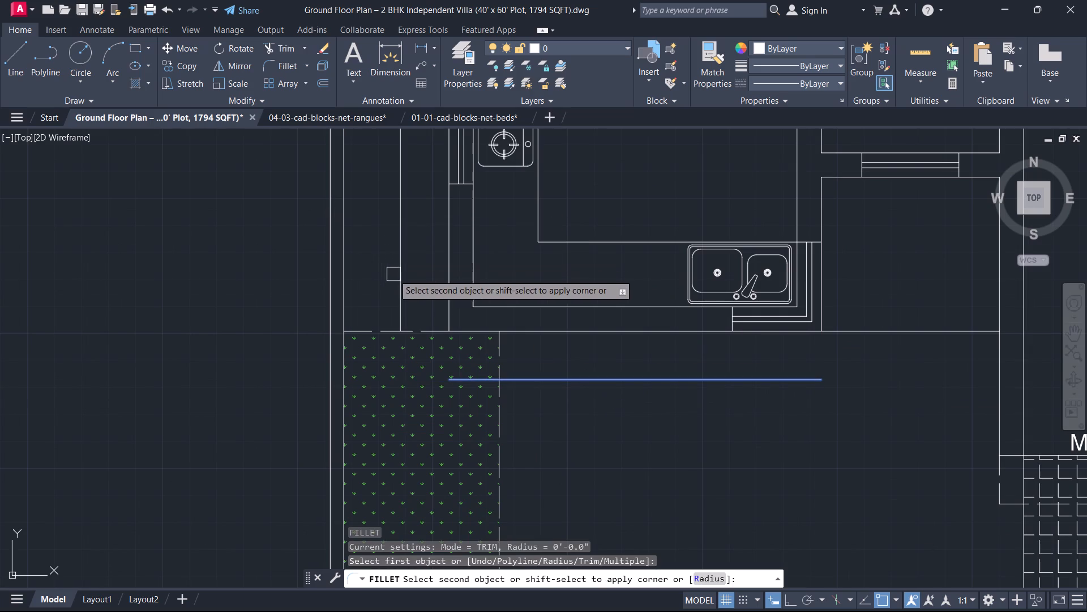
pyautogui.click(394, 276)
pyautogui.press('Escape')
# Fillet the kitchen's north offset line into square corners with the kitchen's west offset line and the dining area's west offset line.
pyautogui.scroll(-3, 399, 276)
pyautogui.moveTo(398, 273); pyautogui.dragTo(429, 472, button='middle')
pyautogui.press('space')
pyautogui.scroll(3, 452, 383)
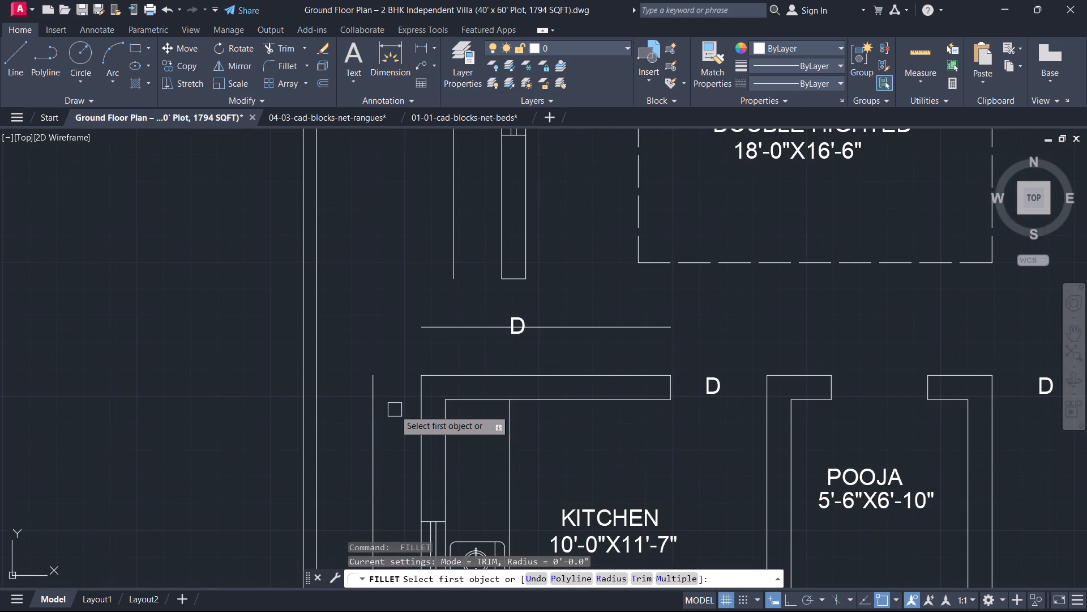
pyautogui.moveTo(370, 410); pyautogui.dragTo(379, 407)
pyautogui.click(436, 328)
pyautogui.press('space')
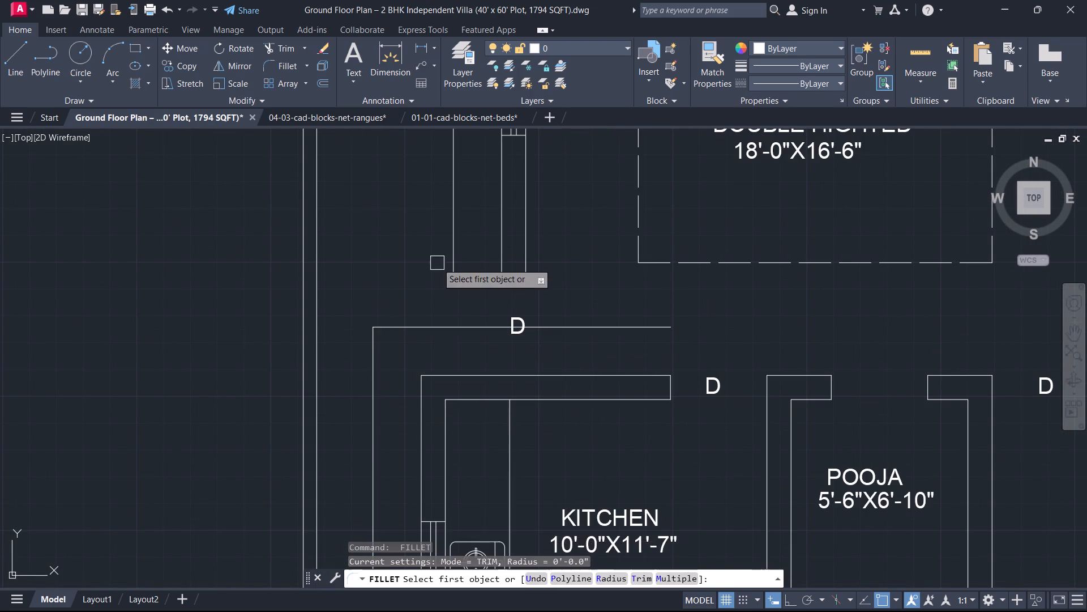
pyautogui.click(456, 252)
pyautogui.click(403, 322)
# Fillet the short offset line south of the master bedroom with the dining area's and master bedroom's west offset lines.
pyautogui.scroll(-4, 423, 321)
pyautogui.moveTo(422, 320); pyautogui.dragTo(462, 466, button='middle')
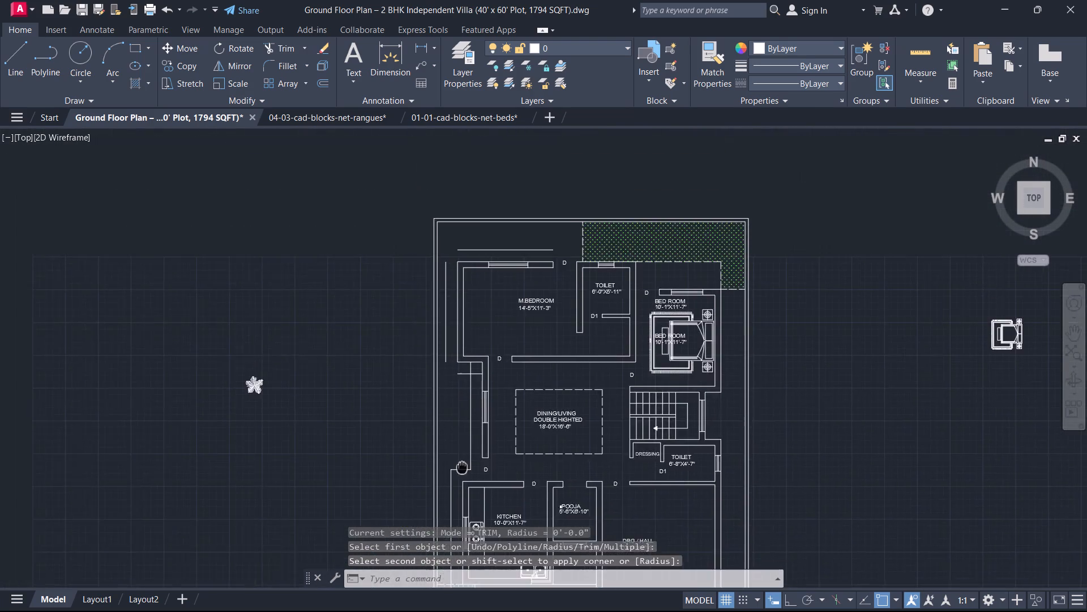
pyautogui.moveTo(462, 466); pyautogui.dragTo(464, 471, button='middle')
pyautogui.scroll(3, 448, 359)
pyautogui.press('space')
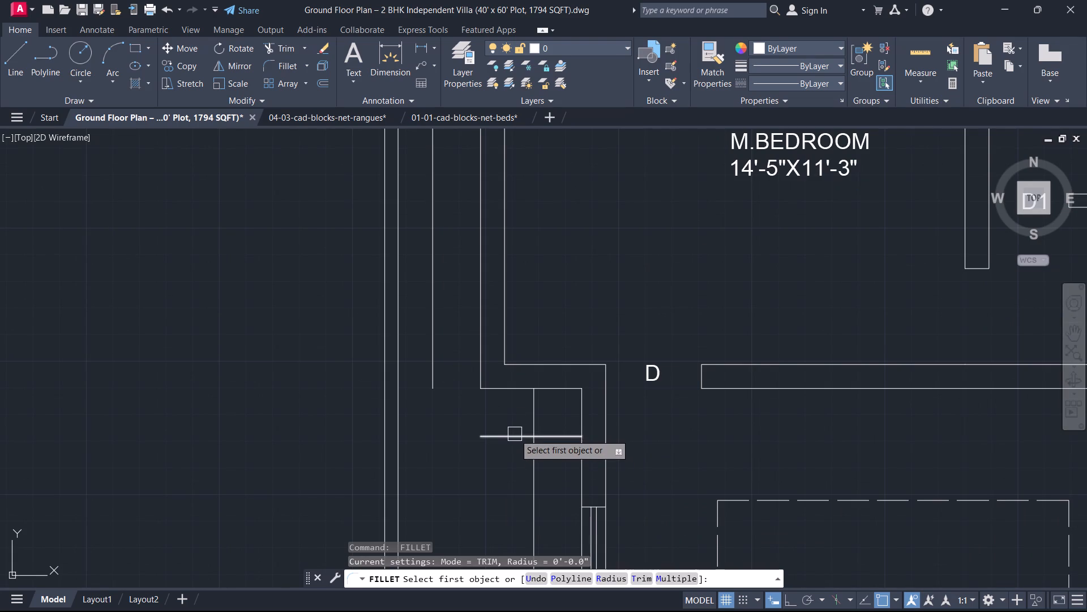
pyautogui.click(515, 435)
pyautogui.click(530, 466)
pyautogui.press('space')
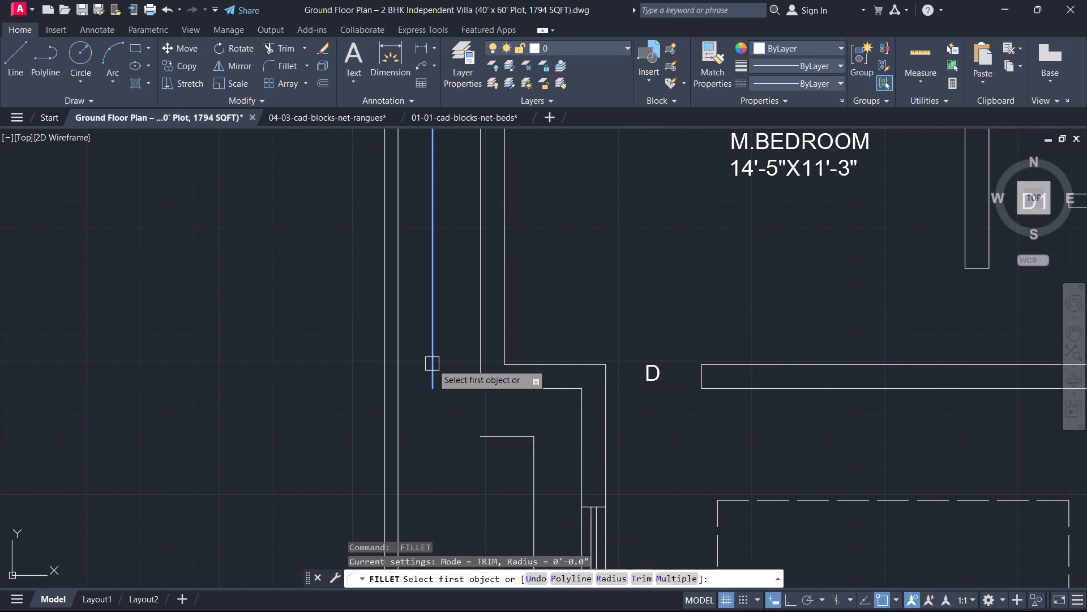
pyautogui.click(432, 364)
pyautogui.click(485, 434)
pyautogui.press('Escape')
# Fillet the master bedroom's west and north offset lines together into a square corner.
pyautogui.scroll(-3, 455, 383)
pyautogui.scroll(1, 453, 380)
pyautogui.moveTo(452, 380); pyautogui.dragTo(477, 480, button='middle')
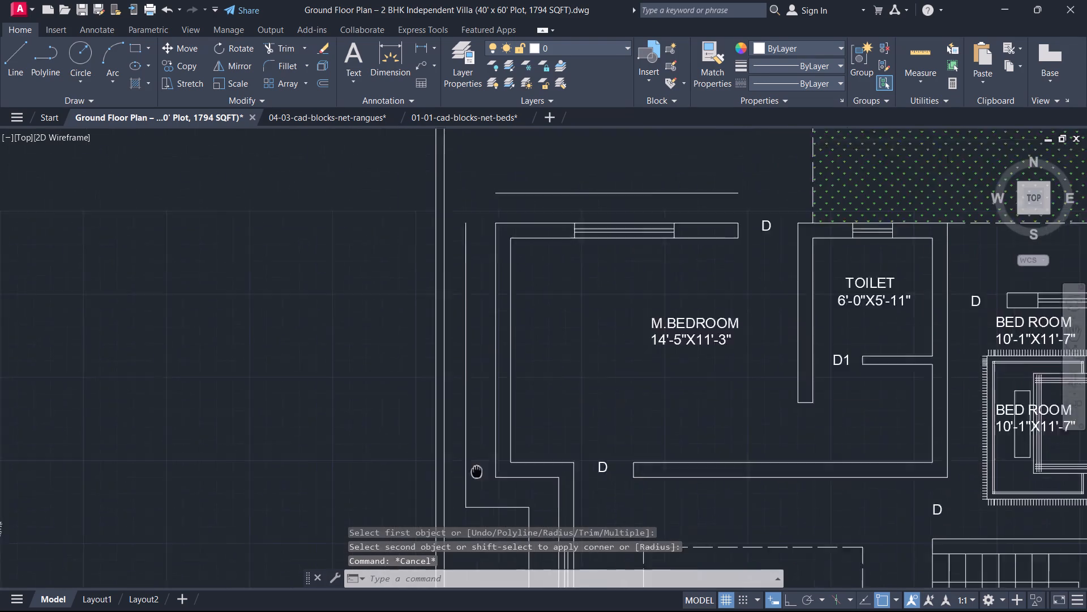
pyautogui.moveTo(477, 480); pyautogui.dragTo(460, 575, button='middle')
pyautogui.press('space')
pyautogui.click(446, 394)
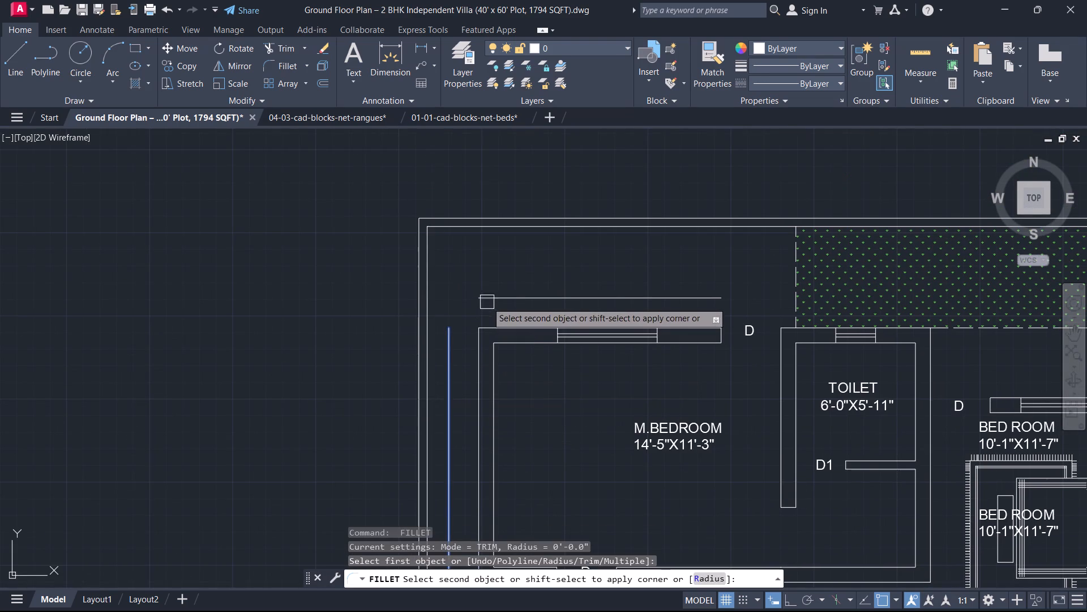
pyautogui.click(487, 300)
pyautogui.press('Escape')
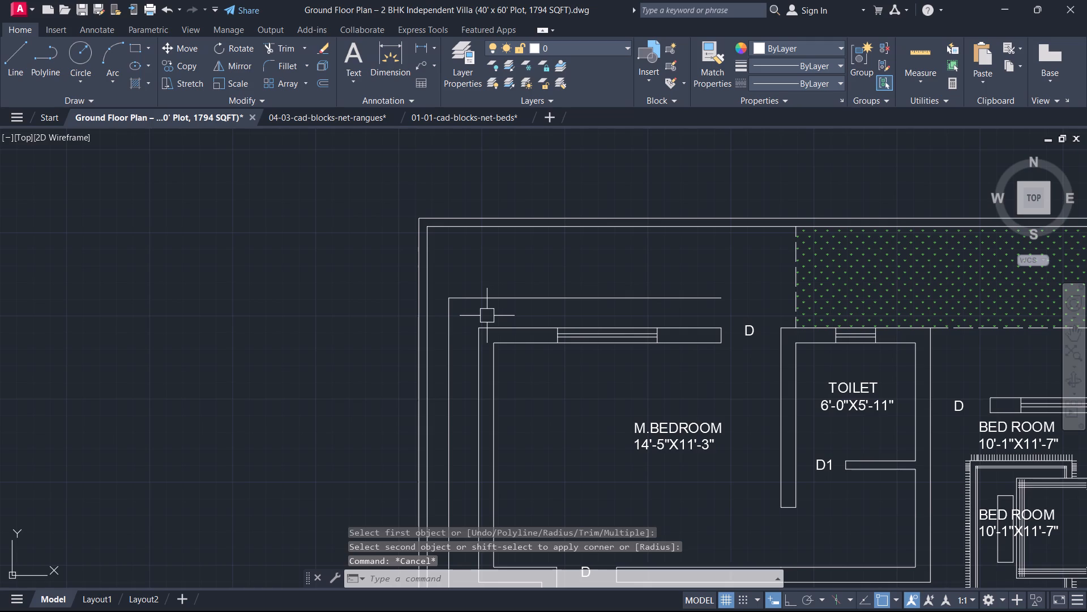
# Extend the master bedroom's north offset line west to the plot boundary wall and east to the lawn patch's edge.
pyautogui.write('ex')
pyautogui.press('space')
pyautogui.click(495, 301)
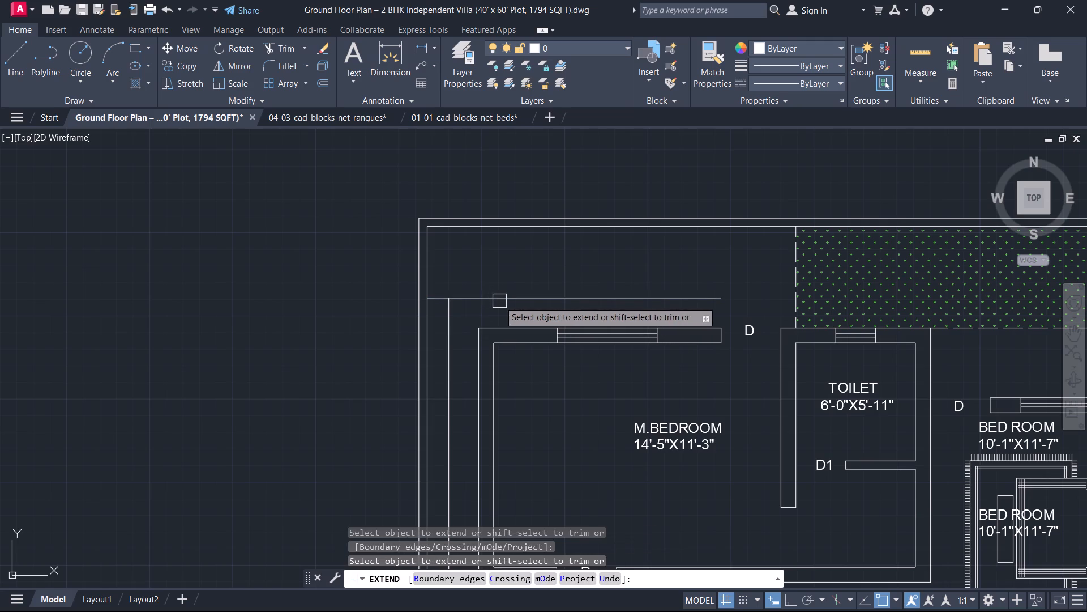
pyautogui.click(626, 293)
pyautogui.press('Escape')
# Trim the north offset line's overhang between the plot boundary wall and the master bedroom's west offset line.
pyautogui.scroll(2, 457, 303)
pyautogui.moveTo(459, 304); pyautogui.dragTo(503, 341, button='middle')
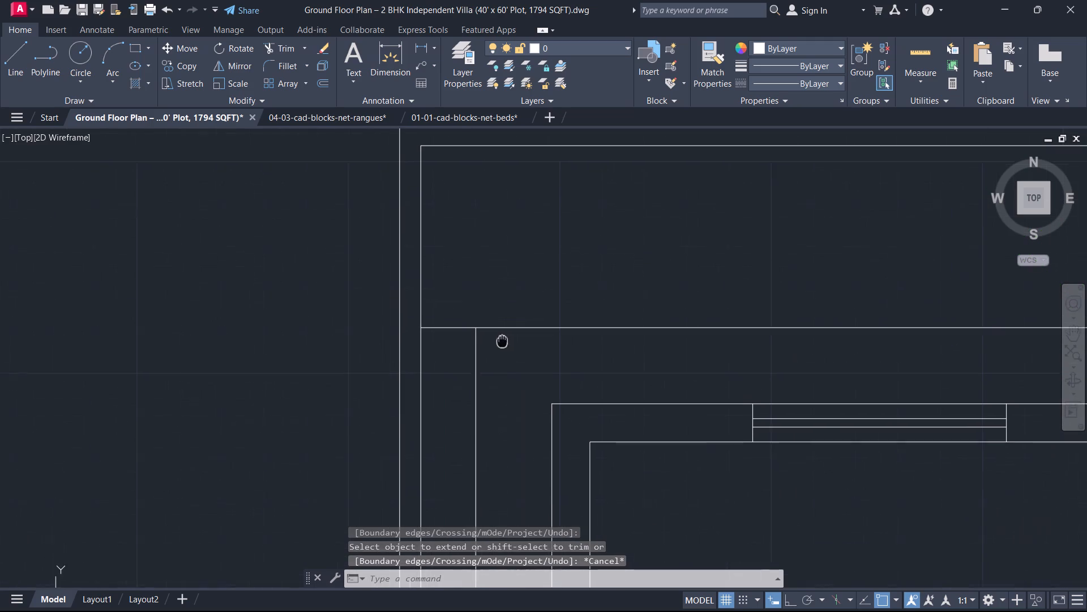
pyautogui.moveTo(503, 341); pyautogui.dragTo(506, 347, button='middle')
pyautogui.press('t')
pyautogui.press('r')
pyautogui.press('space')
pyautogui.moveTo(461, 326); pyautogui.dragTo(460, 340)
pyautogui.click(468, 358)
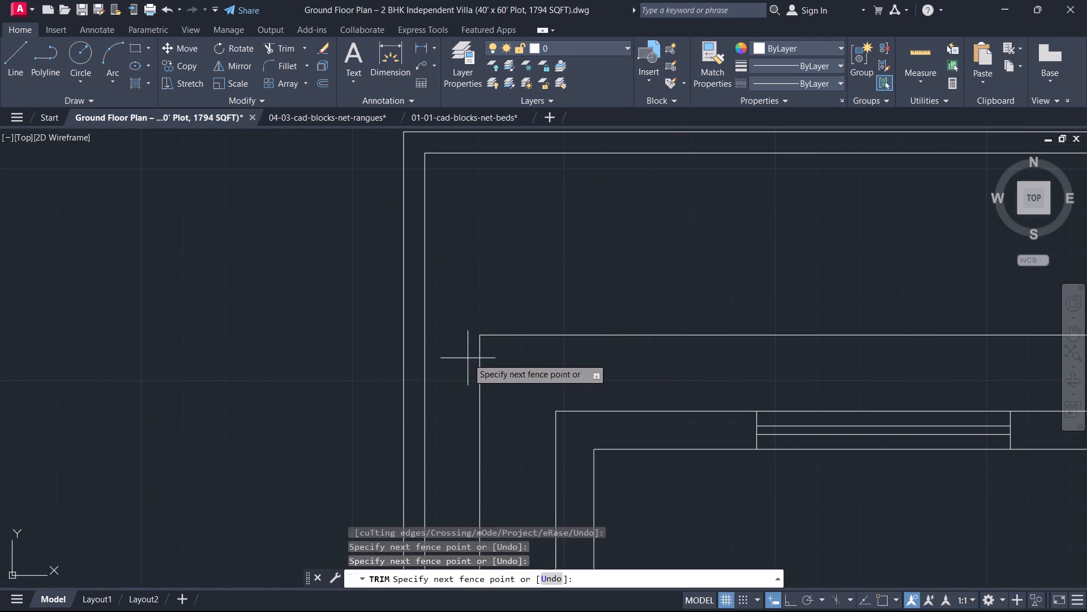
pyautogui.press('Escape')
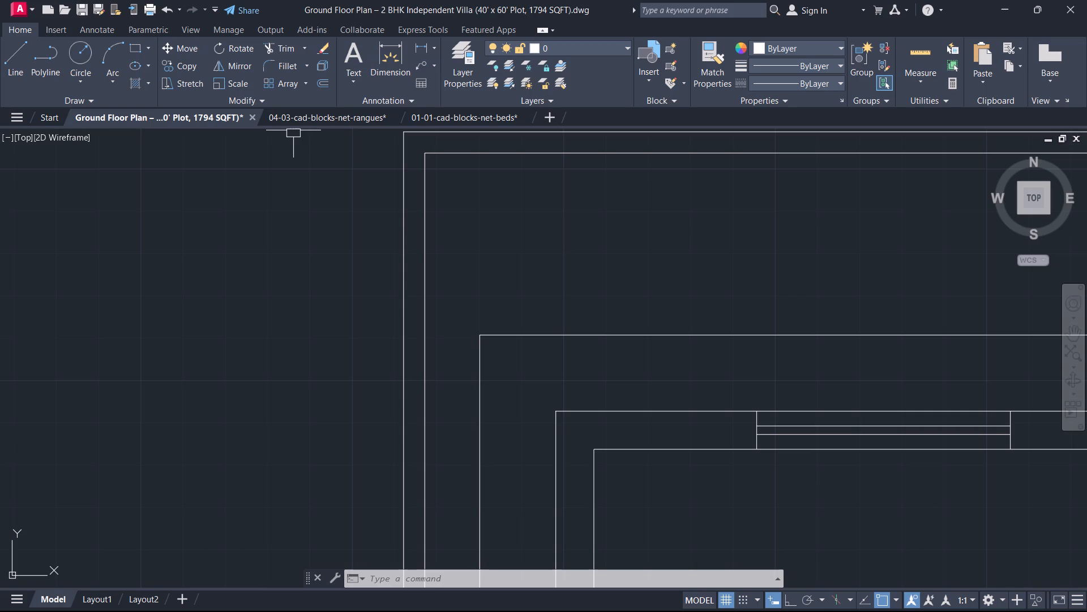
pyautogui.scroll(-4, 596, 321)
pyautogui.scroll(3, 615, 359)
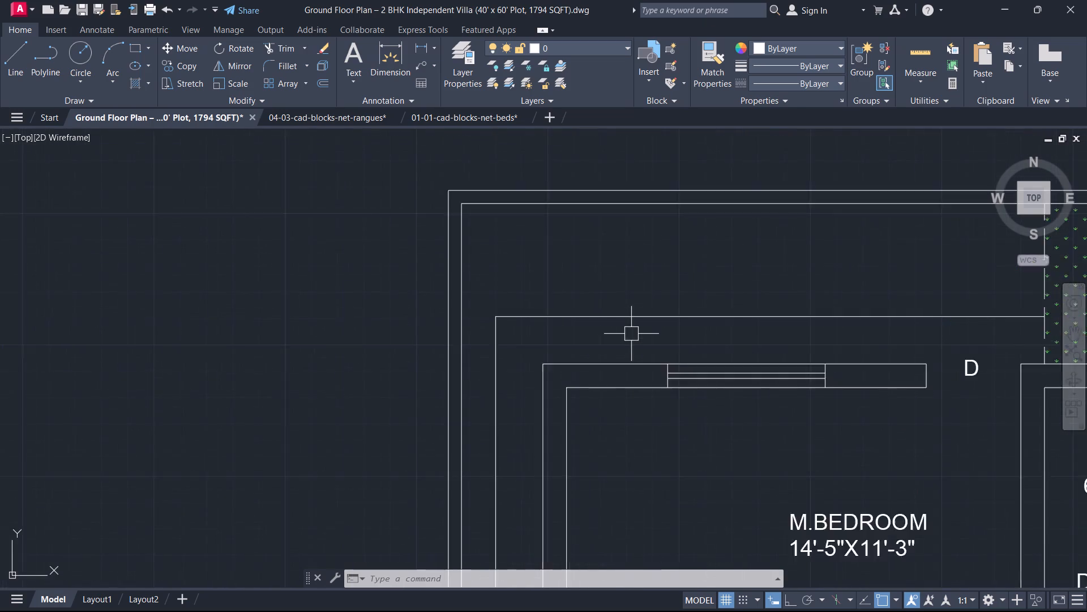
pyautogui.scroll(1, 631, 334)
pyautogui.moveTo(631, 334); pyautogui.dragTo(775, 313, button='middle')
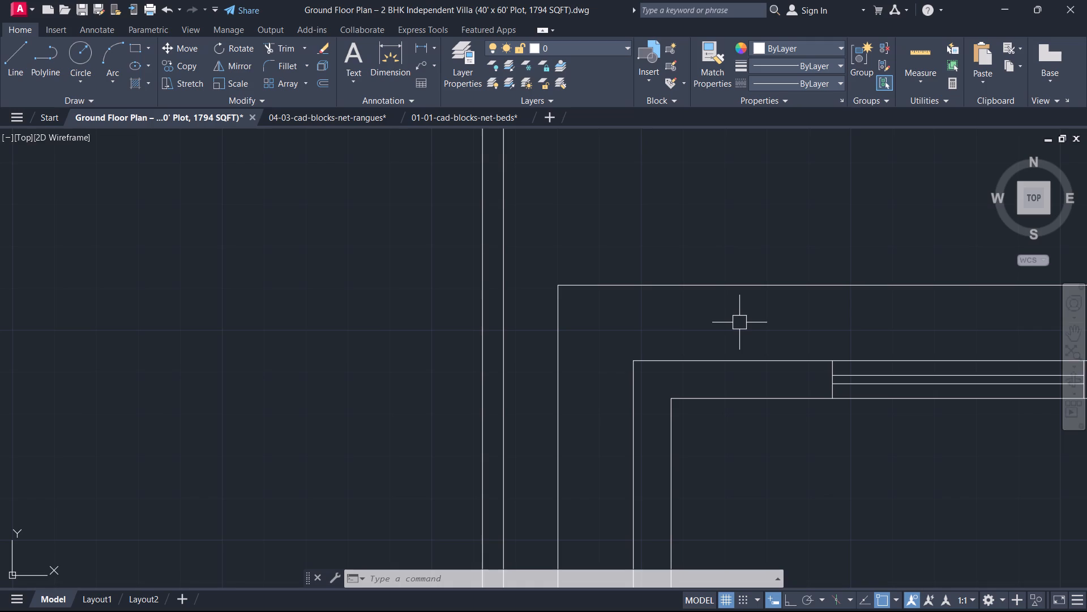
# Extend the kitchen's outer west wall line north to the kitchen's north offset line.
pyautogui.scroll(1, 847, 268)
pyautogui.scroll(-5, 836, 264)
pyautogui.scroll(-3, 733, 471)
pyautogui.moveTo(734, 474); pyautogui.dragTo(679, 290, button='middle')
pyautogui.scroll(1, 698, 367)
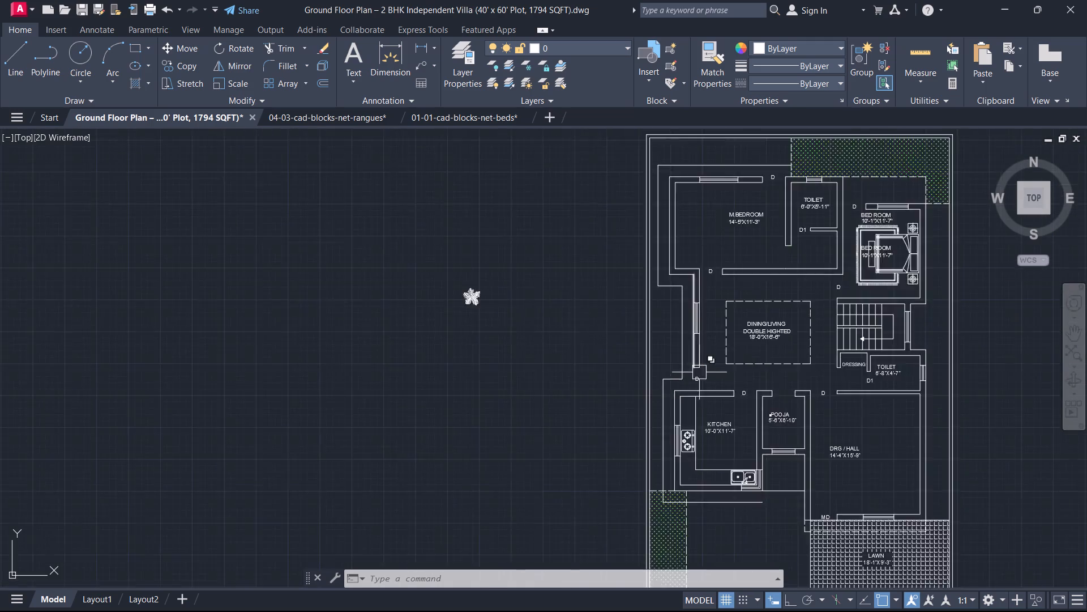
pyautogui.scroll(4, 699, 372)
pyautogui.moveTo(683, 366); pyautogui.dragTo(680, 360)
pyautogui.click(618, 290)
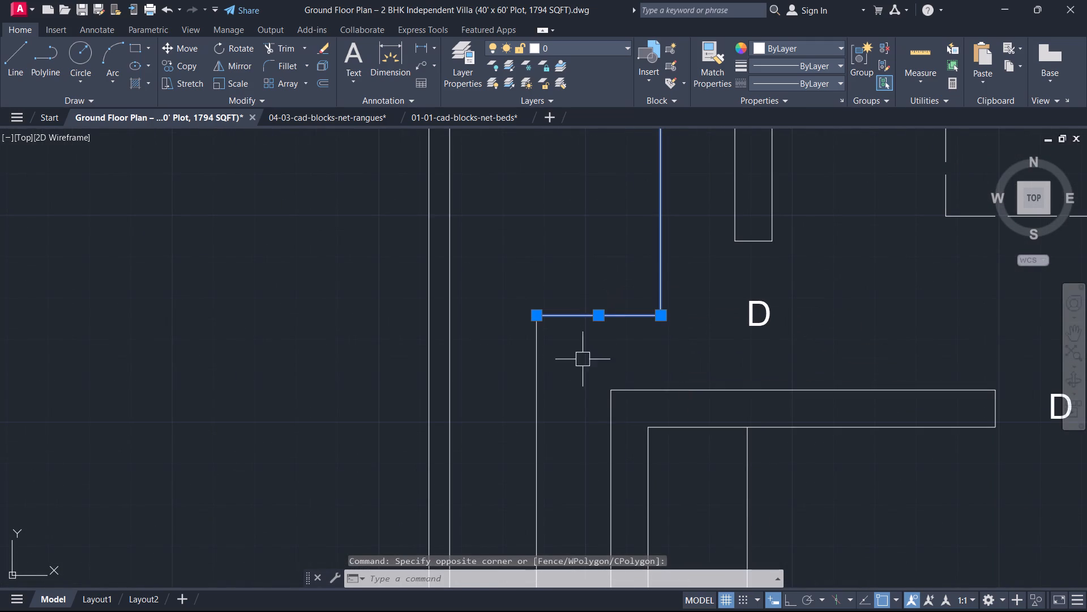
pyautogui.moveTo(589, 373); pyautogui.dragTo(567, 369)
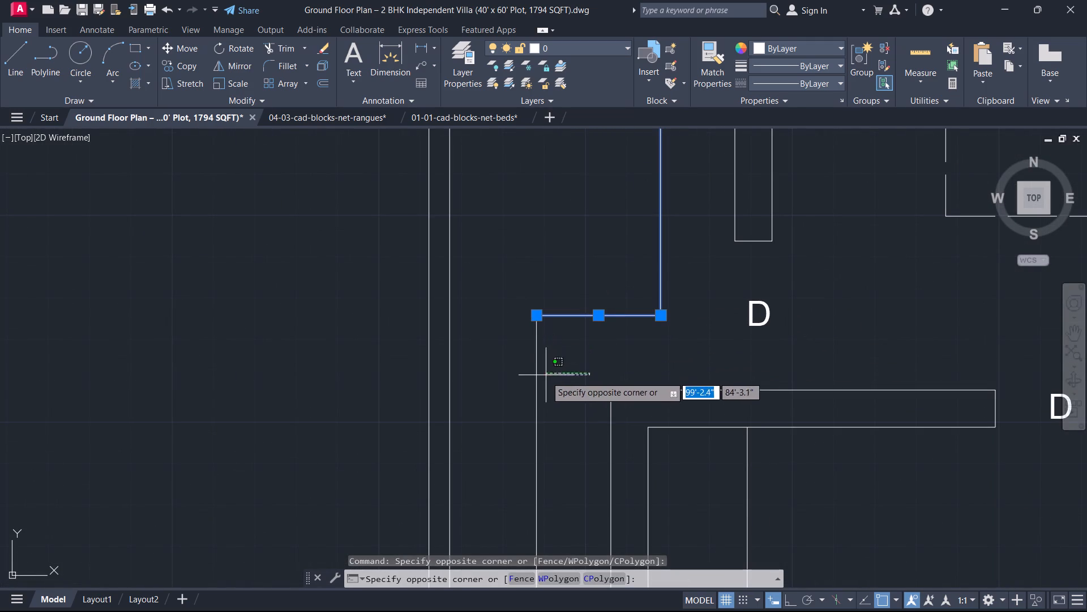
pyautogui.press('Escape')
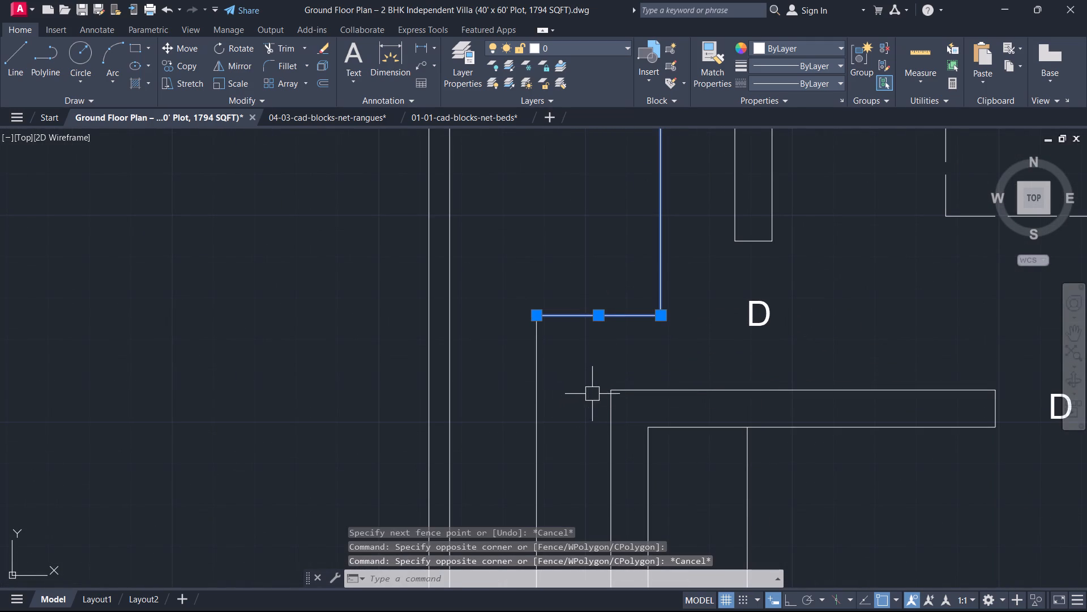
pyautogui.write('ex')
pyautogui.press('space')
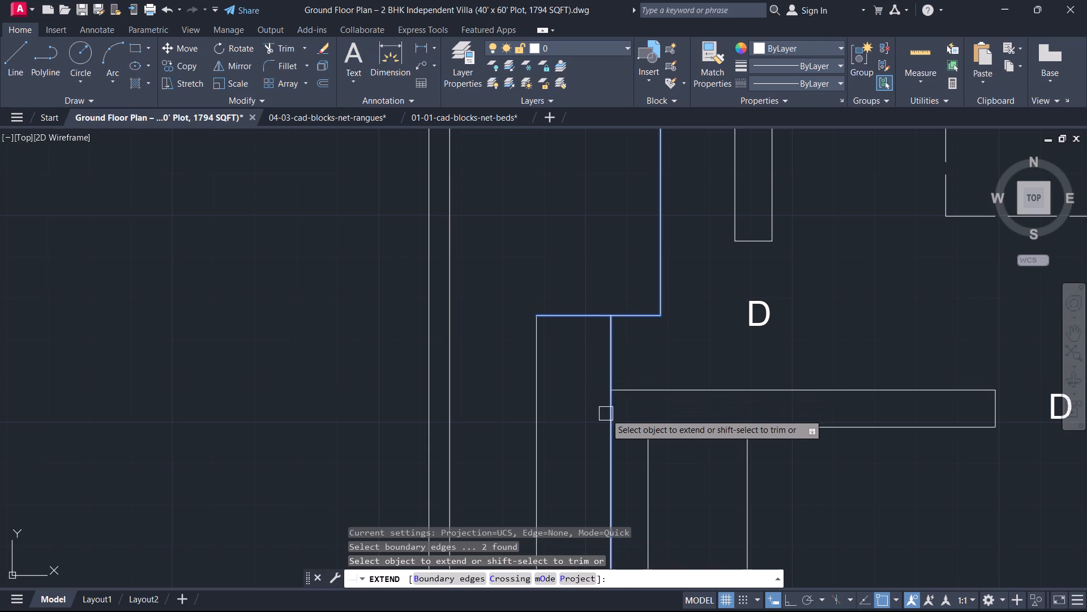
pyautogui.click(606, 422)
pyautogui.moveTo(636, 366); pyautogui.dragTo(615, 494, button='middle')
pyautogui.scroll(-1, 636, 366)
pyautogui.scroll(-2, 616, 492)
pyautogui.scroll(1, 613, 490)
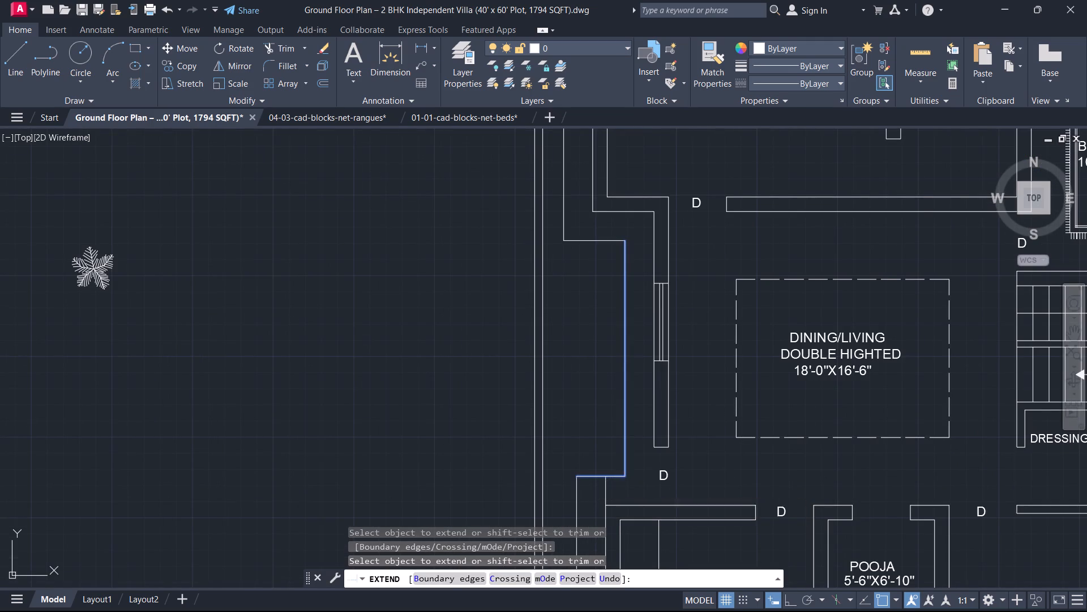
pyautogui.press('Escape')
# Extend the kitchen's outer west wall line further north, past the dining area, up to the master bedroom's north wall.
pyautogui.scroll(1, 606, 491)
pyautogui.press('space')
pyautogui.scroll(-3, 608, 490)
pyautogui.moveTo(607, 489); pyautogui.dragTo(605, 505, button='middle')
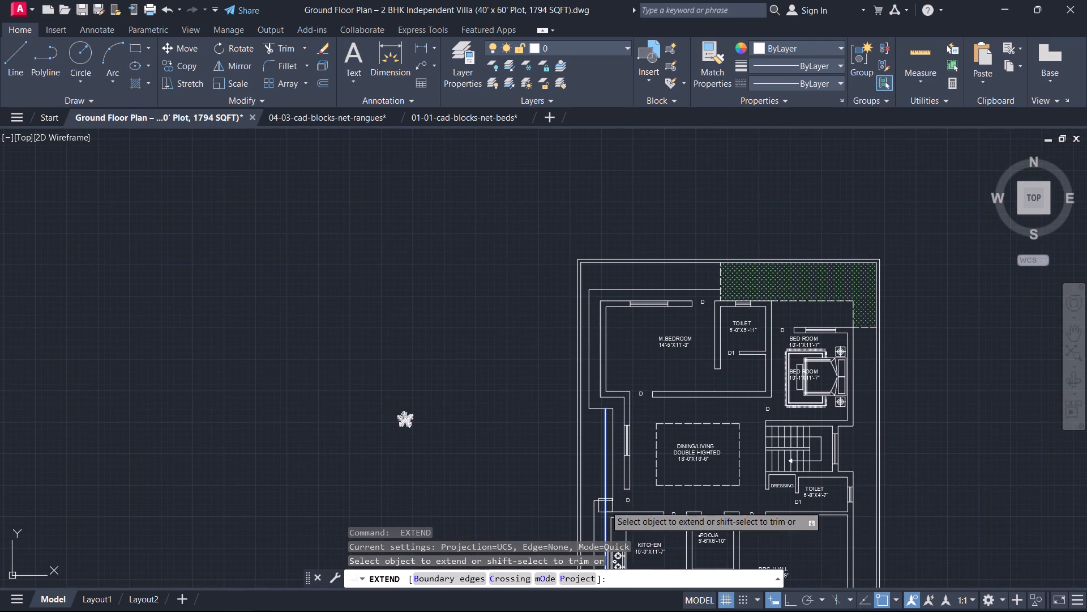
pyautogui.click(605, 505)
pyautogui.click(605, 506)
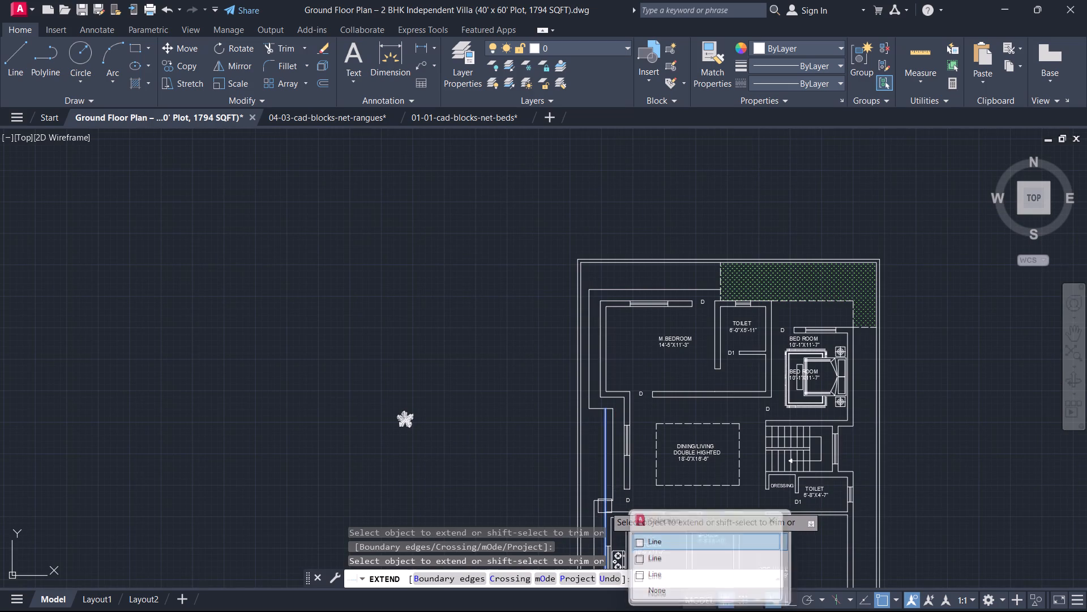
pyautogui.click(604, 452)
pyautogui.press('Escape')
# Trim away the dining area's west offset line and the kitchen's north offset piece lying east of the extended wall line.
pyautogui.scroll(1, 614, 468)
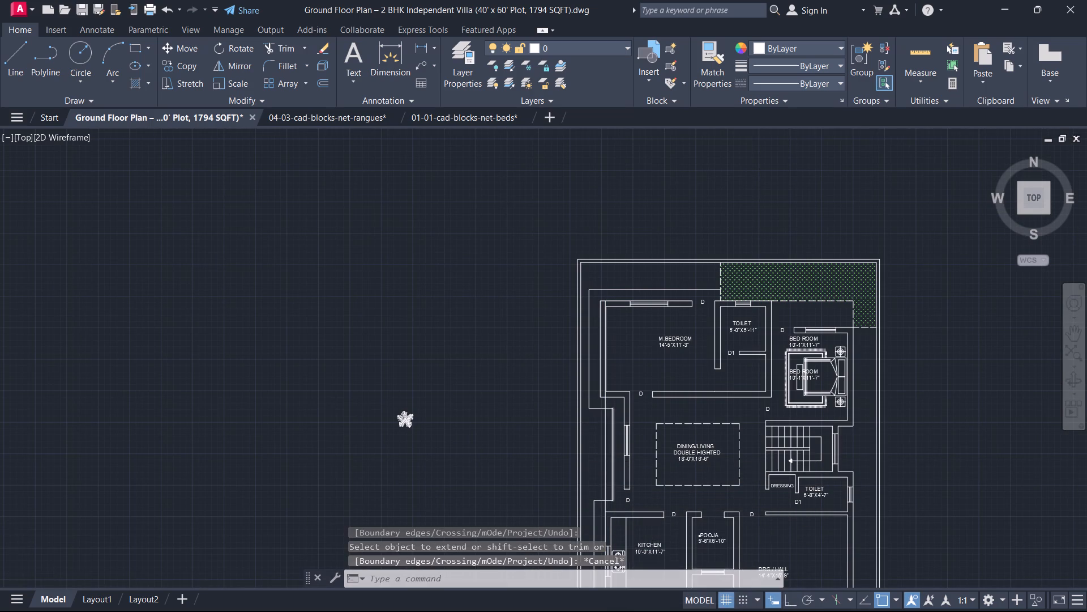
pyautogui.moveTo(621, 491); pyautogui.dragTo(614, 436, button='middle')
pyautogui.scroll(1, 618, 492)
pyautogui.press('t')
pyautogui.press('r')
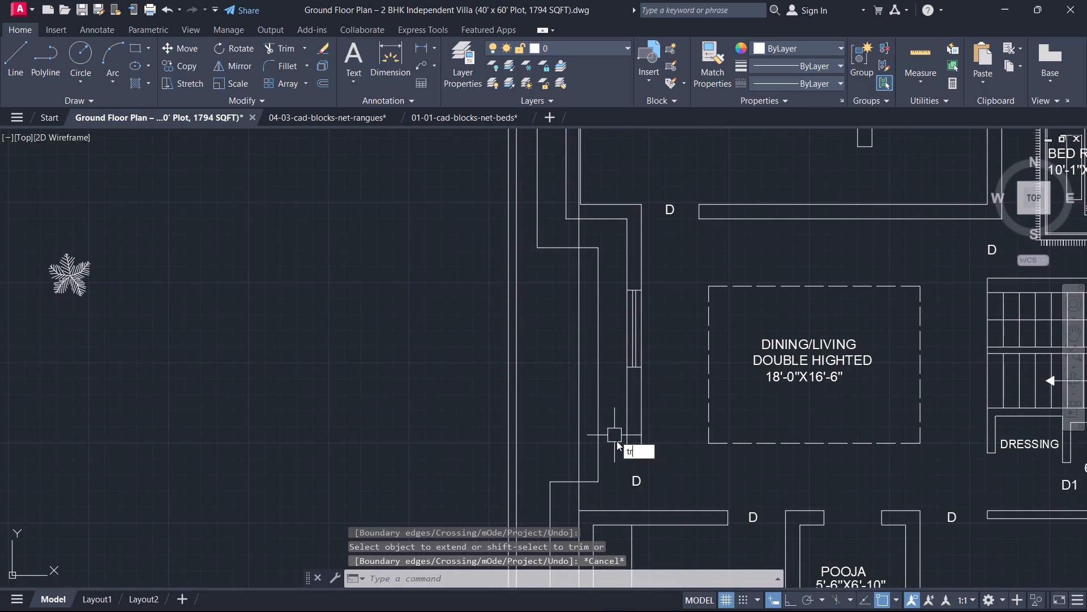
pyautogui.press('space')
pyautogui.scroll(2, 612, 480)
pyautogui.moveTo(596, 494); pyautogui.dragTo(588, 491)
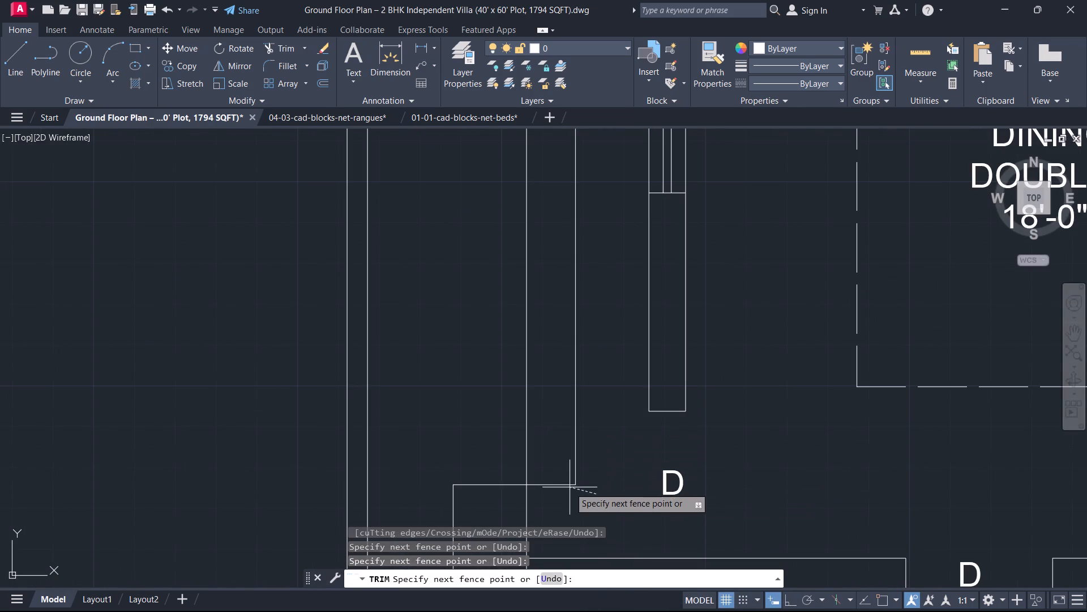
pyautogui.click(570, 487)
pyautogui.click(565, 503)
pyautogui.scroll(-2, 604, 403)
pyautogui.moveTo(604, 403); pyautogui.dragTo(602, 448, button='middle')
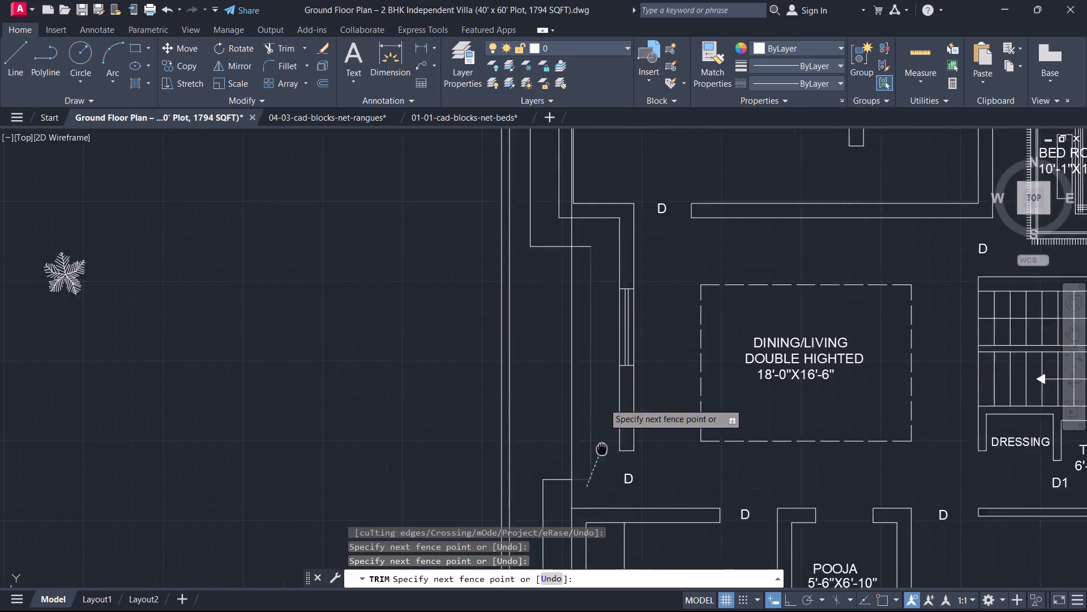
pyautogui.moveTo(602, 448); pyautogui.dragTo(587, 587, button='middle')
pyautogui.scroll(3, 573, 390)
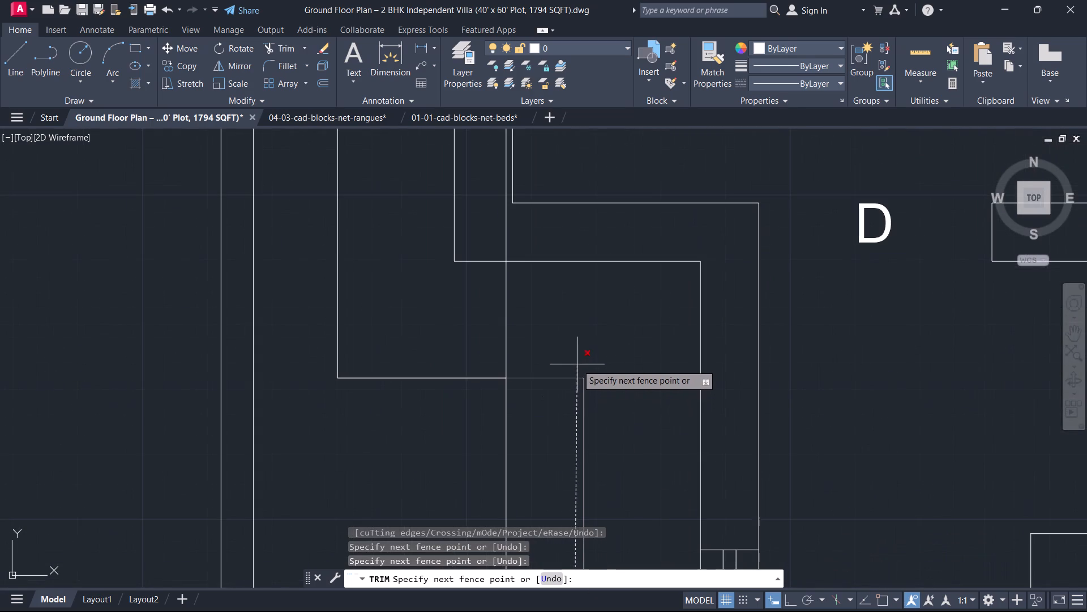
pyautogui.click(588, 370)
# Trim the leftover offset stub and the extended line's piece between the outline corner and the master bedroom's south wall.
pyautogui.scroll(-4, 578, 415)
pyautogui.moveTo(584, 452); pyautogui.dragTo(582, 443, button='middle')
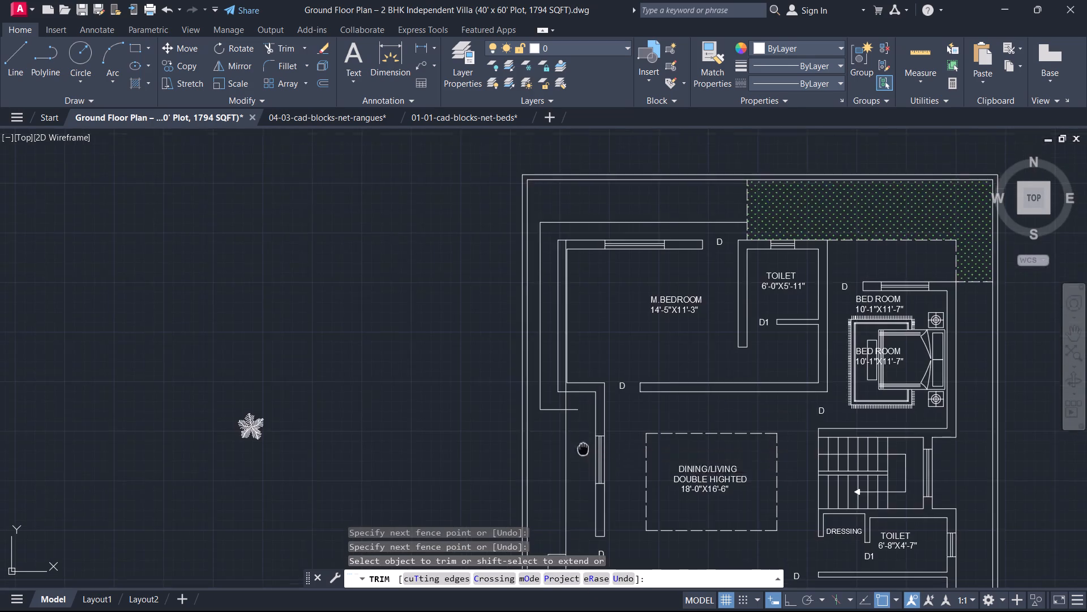
pyautogui.moveTo(582, 443); pyautogui.dragTo(589, 313, button='middle')
pyautogui.scroll(1, 596, 355)
pyautogui.moveTo(592, 355); pyautogui.dragTo(592, 455, button='middle')
pyautogui.scroll(2, 572, 397)
pyautogui.moveTo(570, 275); pyautogui.dragTo(572, 269)
pyautogui.click(568, 236)
pyautogui.click(564, 229)
pyautogui.click(532, 212)
pyautogui.moveTo(519, 214); pyautogui.dragTo(560, 330, button='middle')
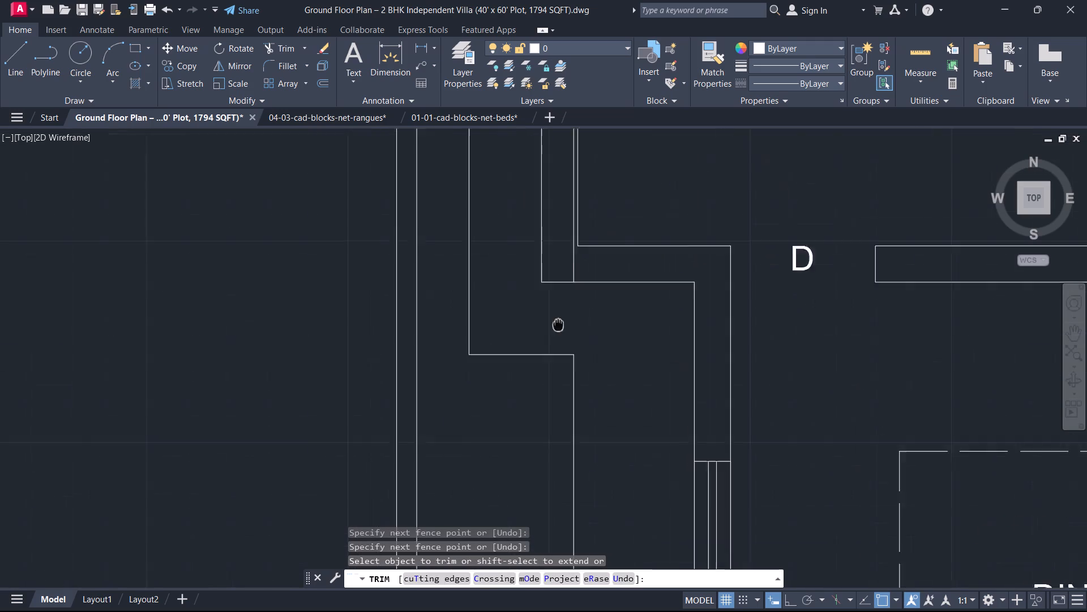
pyautogui.moveTo(560, 330); pyautogui.dragTo(566, 357, button='middle')
pyautogui.scroll(-1, 566, 357)
pyautogui.scroll(3, 574, 324)
pyautogui.press('Escape')
# Delete the leftover vertical line segment running inside the master bedroom's west wall.
pyautogui.scroll(-2, 574, 322)
pyautogui.moveTo(574, 322); pyautogui.dragTo(584, 369, button='middle')
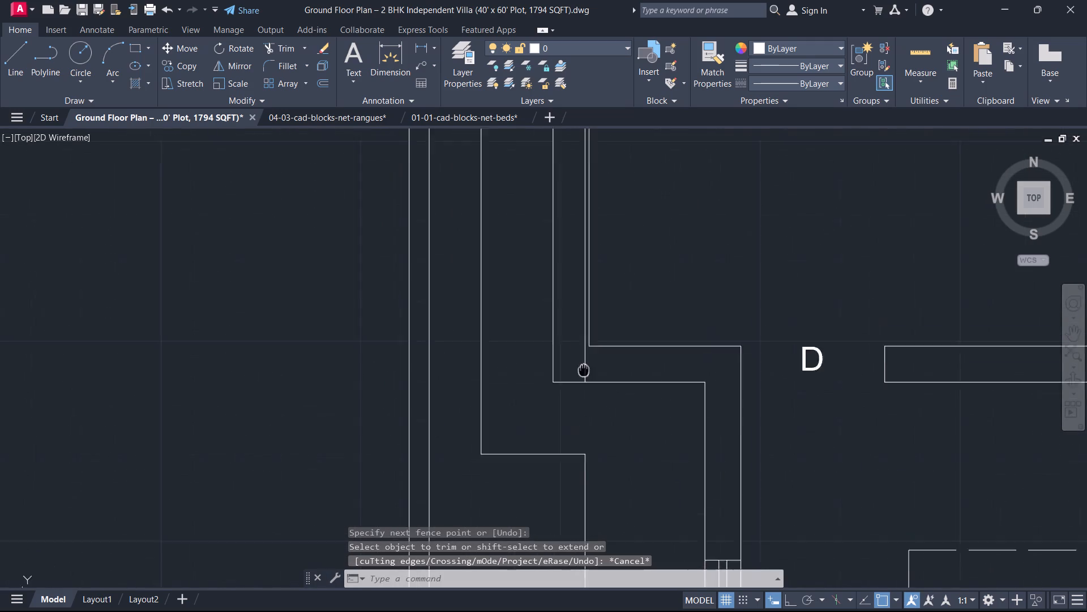
pyautogui.moveTo(584, 369); pyautogui.dragTo(590, 403, button='middle')
pyautogui.click(589, 401)
pyautogui.scroll(-2, 588, 437)
pyautogui.moveTo(596, 473); pyautogui.dragTo(603, 519, button='middle')
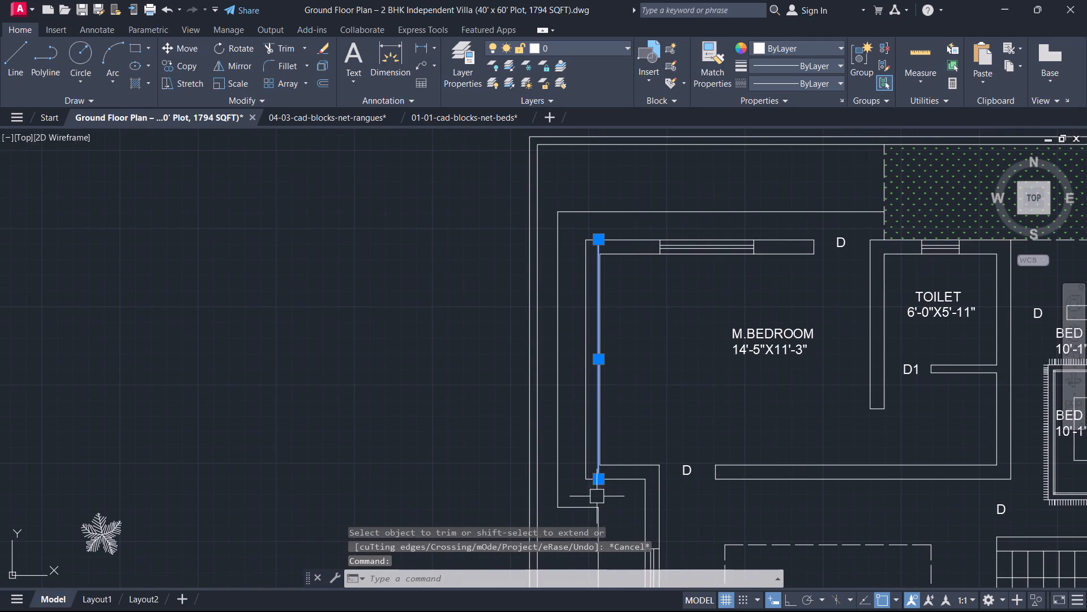
pyautogui.press('Delete')
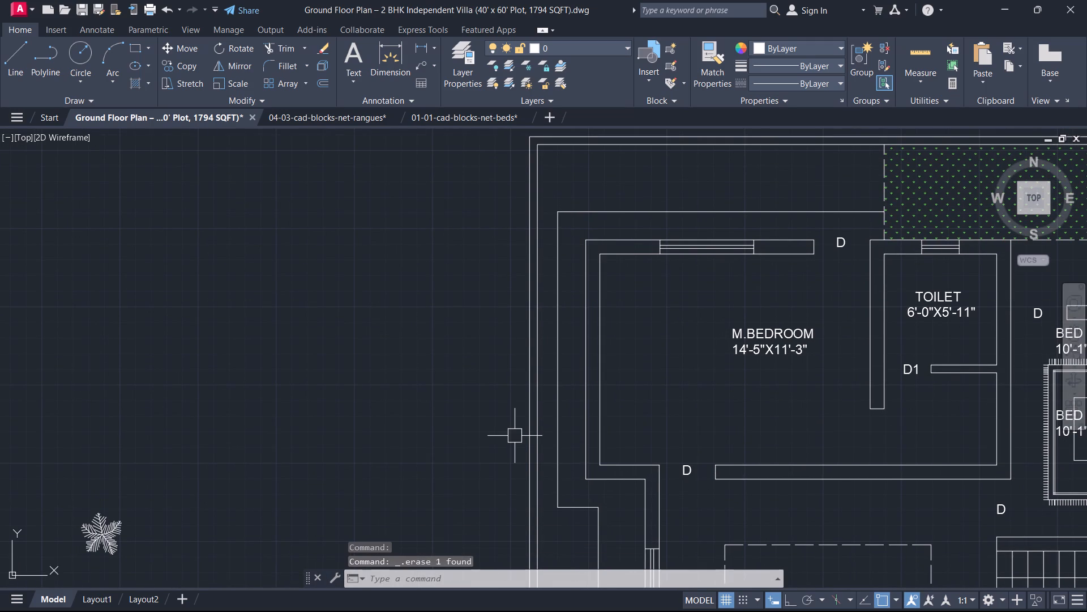
# Trim the vertical line piece between the kitchen's north offset line and the kitchen's northwest wall corner.
pyautogui.scroll(-3, 525, 473)
pyautogui.moveTo(548, 474); pyautogui.dragTo(593, 350, button='middle')
pyautogui.scroll(3, 627, 394)
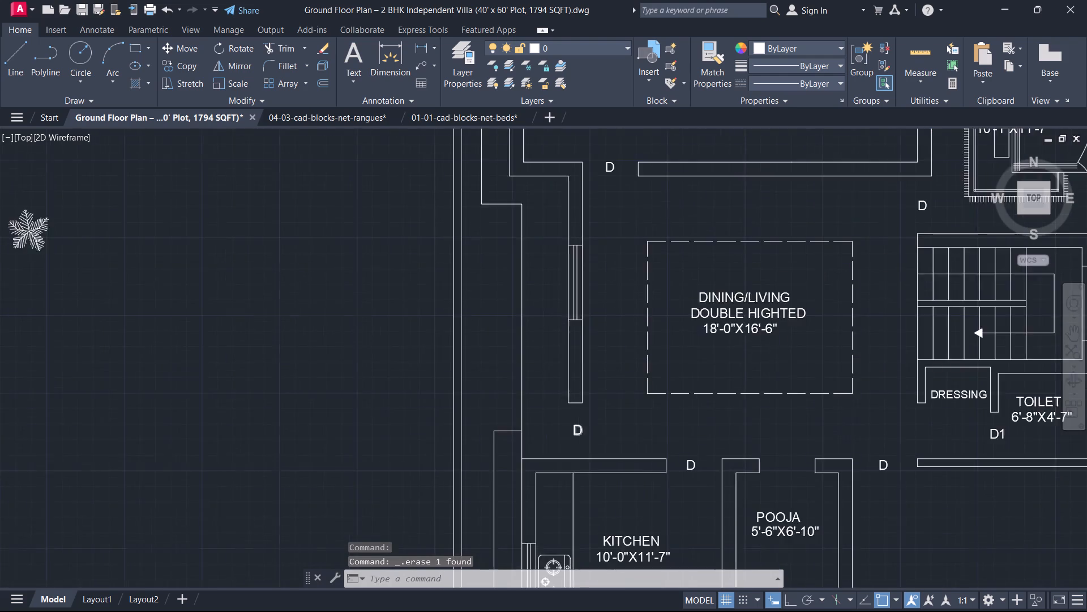
pyautogui.scroll(1, 576, 438)
pyautogui.moveTo(515, 481); pyautogui.dragTo(551, 405, button='middle')
pyautogui.scroll(2, 538, 392)
pyautogui.press('t')
pyautogui.write('r')
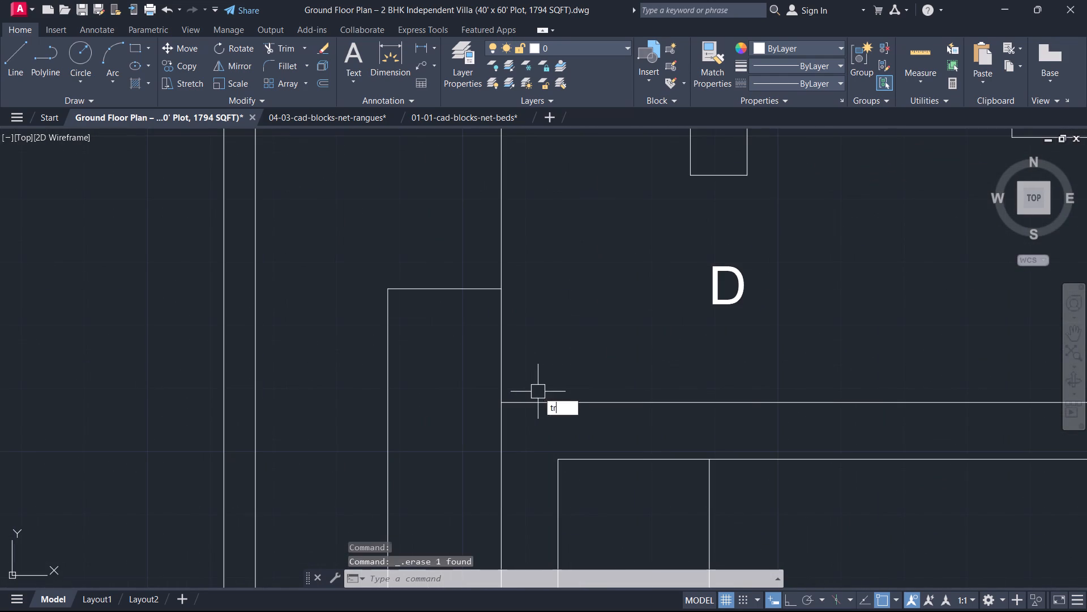
pyautogui.press('space')
pyautogui.click(523, 372)
pyautogui.click(421, 356)
pyautogui.press('Escape')
# Extend the kitchen's north wall line west to the outer offset line.
pyautogui.click(502, 455)
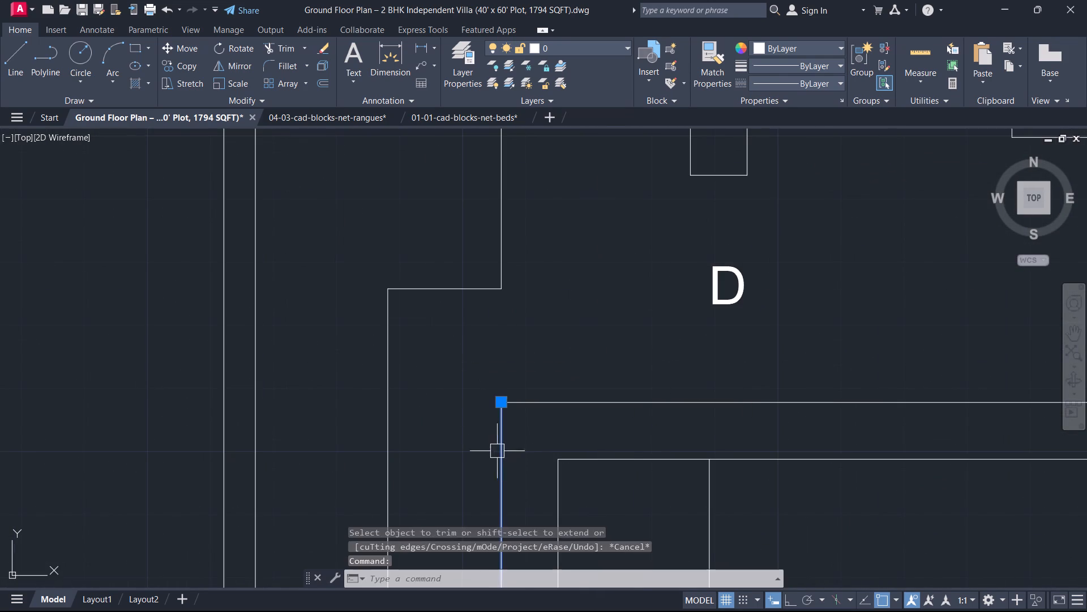
pyautogui.scroll(-4, 494, 434)
pyautogui.moveTo(492, 431); pyautogui.dragTo(527, 345, button='middle')
pyautogui.press('Escape')
pyautogui.scroll(2, 527, 345)
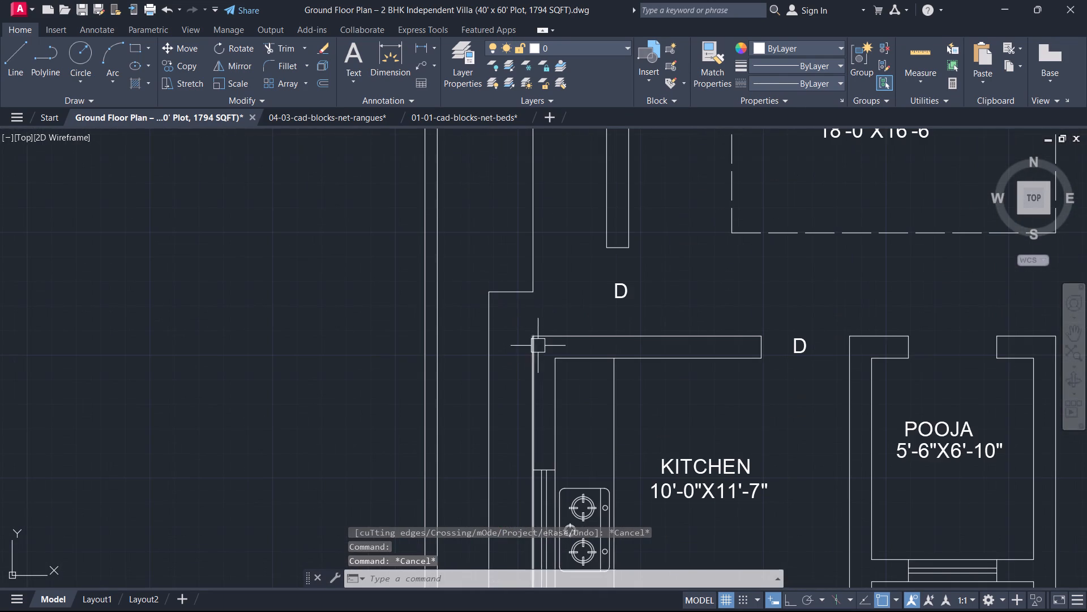
pyautogui.scroll(2, 529, 326)
pyautogui.scroll(-4, 527, 326)
pyautogui.scroll(3, 523, 324)
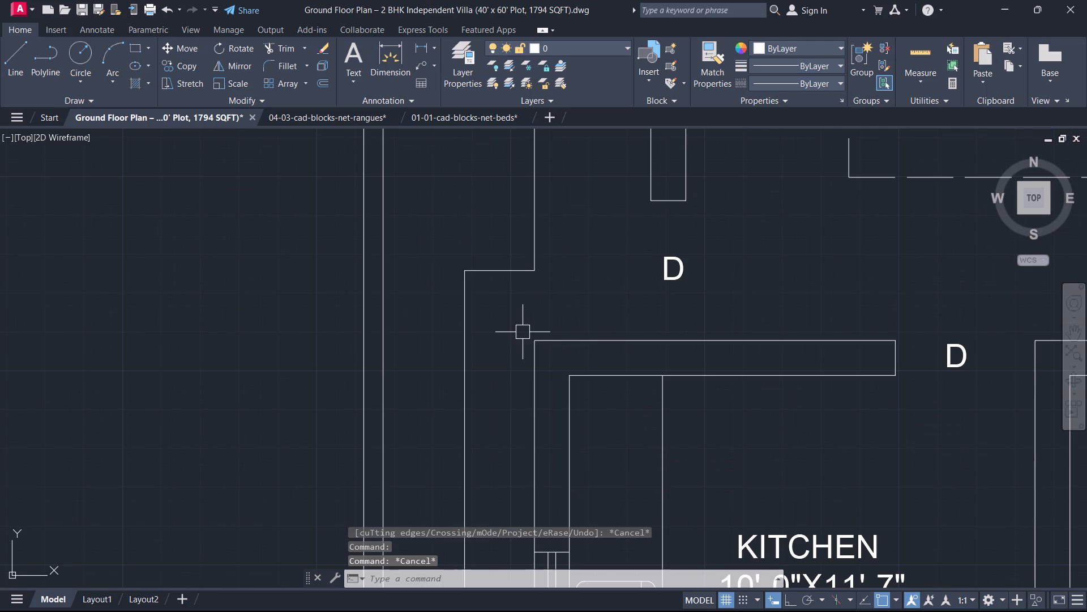
pyautogui.write('ex')
pyautogui.press('space')
pyautogui.press('space')
pyautogui.click(552, 341)
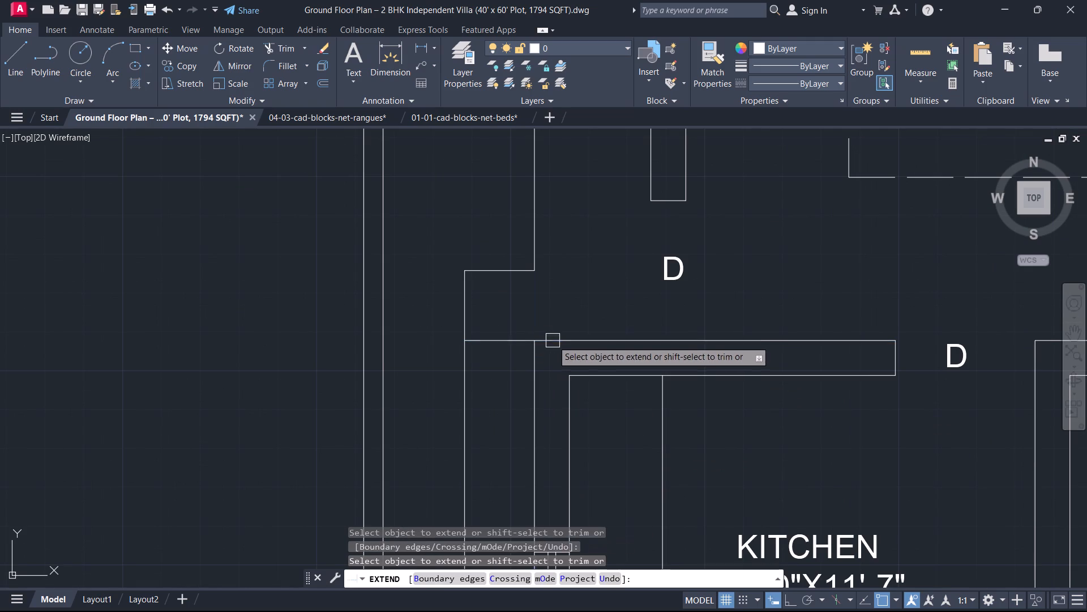
pyautogui.press('Escape')
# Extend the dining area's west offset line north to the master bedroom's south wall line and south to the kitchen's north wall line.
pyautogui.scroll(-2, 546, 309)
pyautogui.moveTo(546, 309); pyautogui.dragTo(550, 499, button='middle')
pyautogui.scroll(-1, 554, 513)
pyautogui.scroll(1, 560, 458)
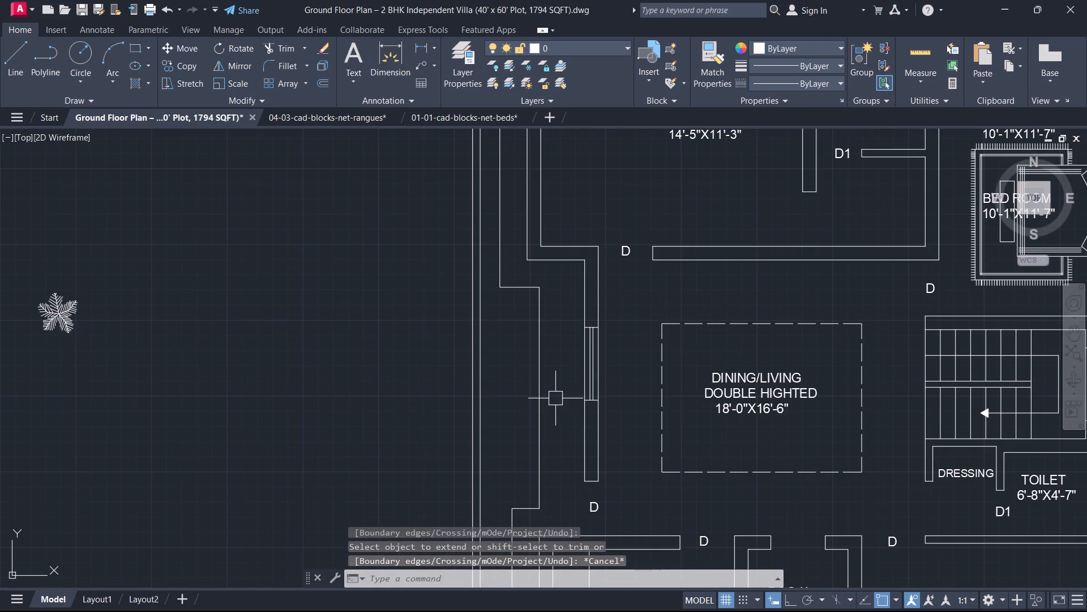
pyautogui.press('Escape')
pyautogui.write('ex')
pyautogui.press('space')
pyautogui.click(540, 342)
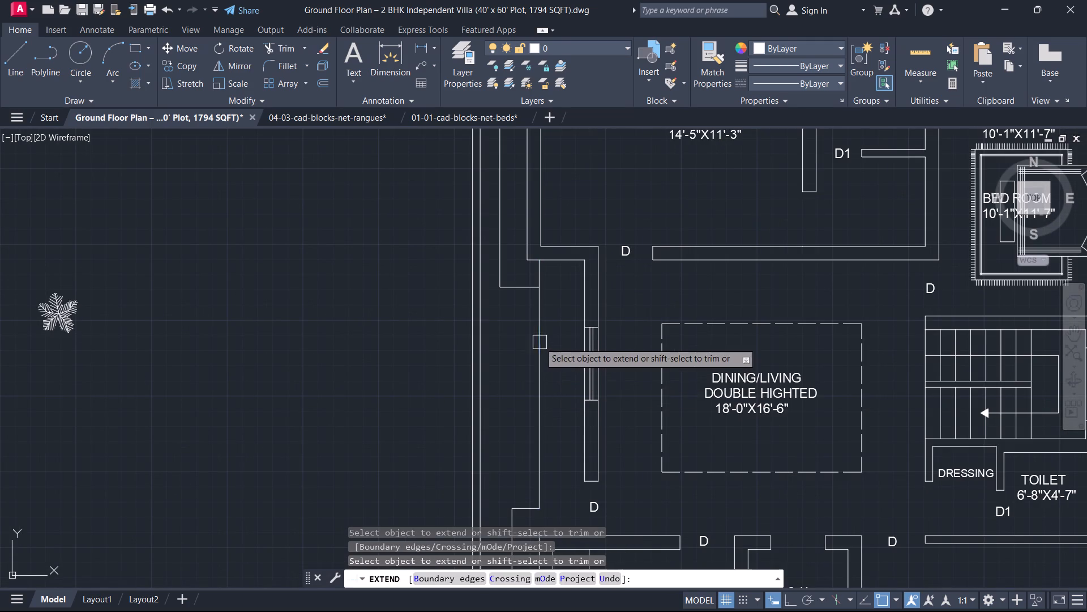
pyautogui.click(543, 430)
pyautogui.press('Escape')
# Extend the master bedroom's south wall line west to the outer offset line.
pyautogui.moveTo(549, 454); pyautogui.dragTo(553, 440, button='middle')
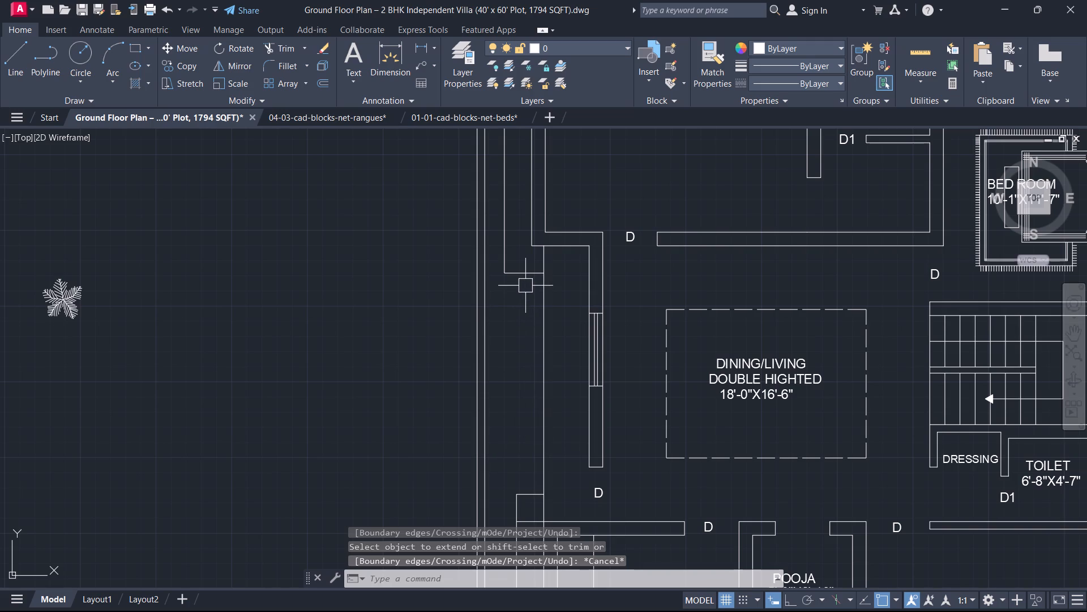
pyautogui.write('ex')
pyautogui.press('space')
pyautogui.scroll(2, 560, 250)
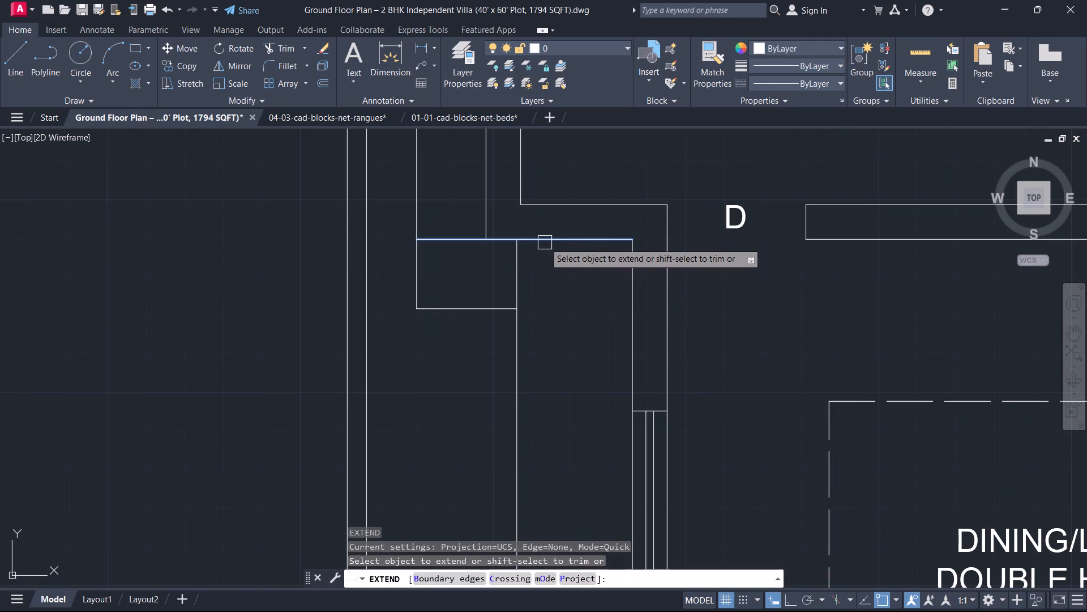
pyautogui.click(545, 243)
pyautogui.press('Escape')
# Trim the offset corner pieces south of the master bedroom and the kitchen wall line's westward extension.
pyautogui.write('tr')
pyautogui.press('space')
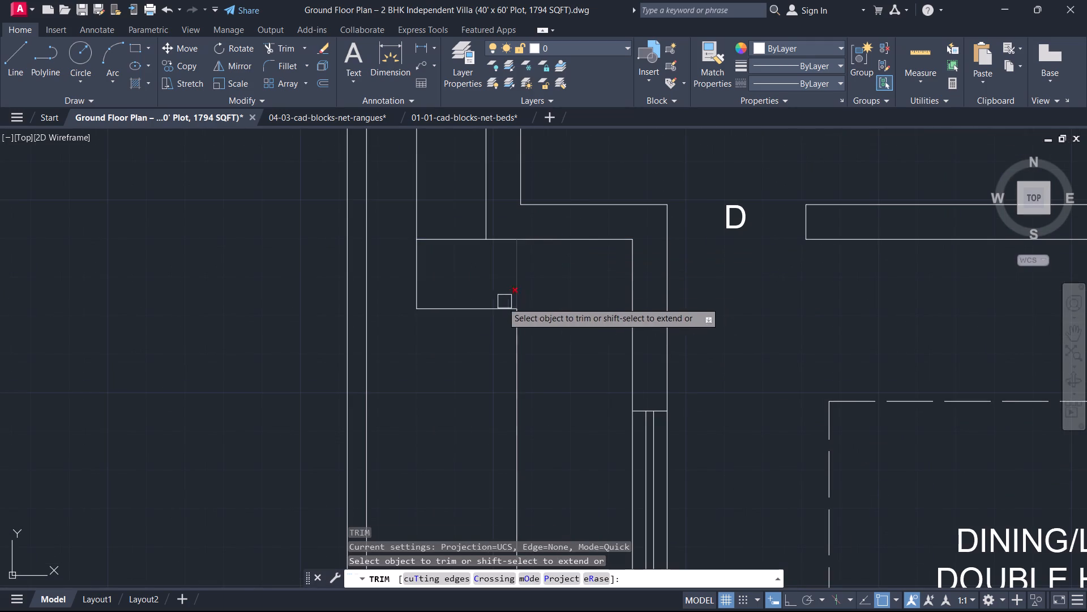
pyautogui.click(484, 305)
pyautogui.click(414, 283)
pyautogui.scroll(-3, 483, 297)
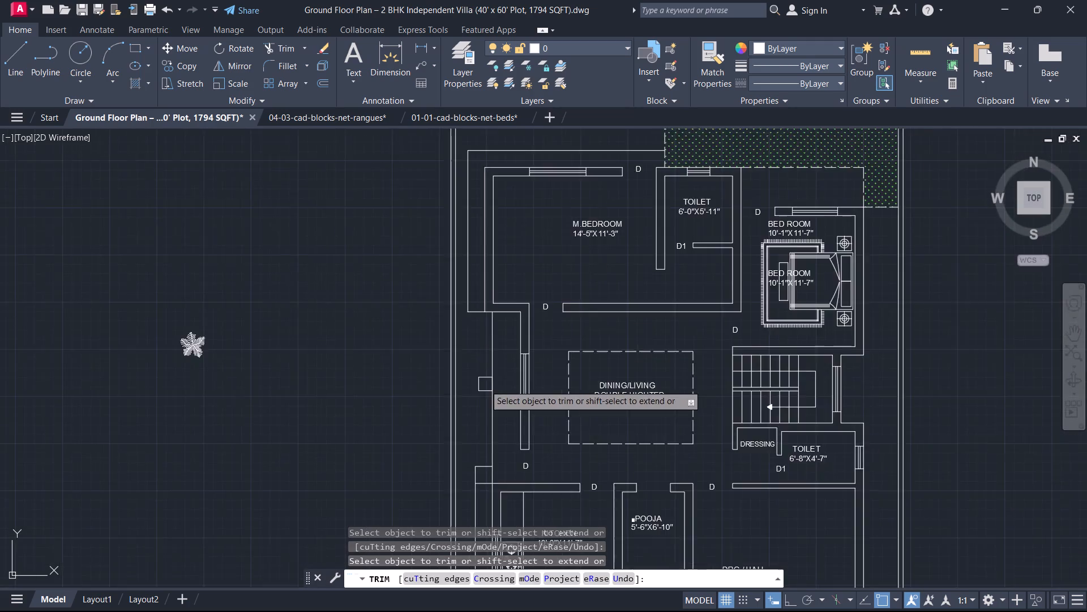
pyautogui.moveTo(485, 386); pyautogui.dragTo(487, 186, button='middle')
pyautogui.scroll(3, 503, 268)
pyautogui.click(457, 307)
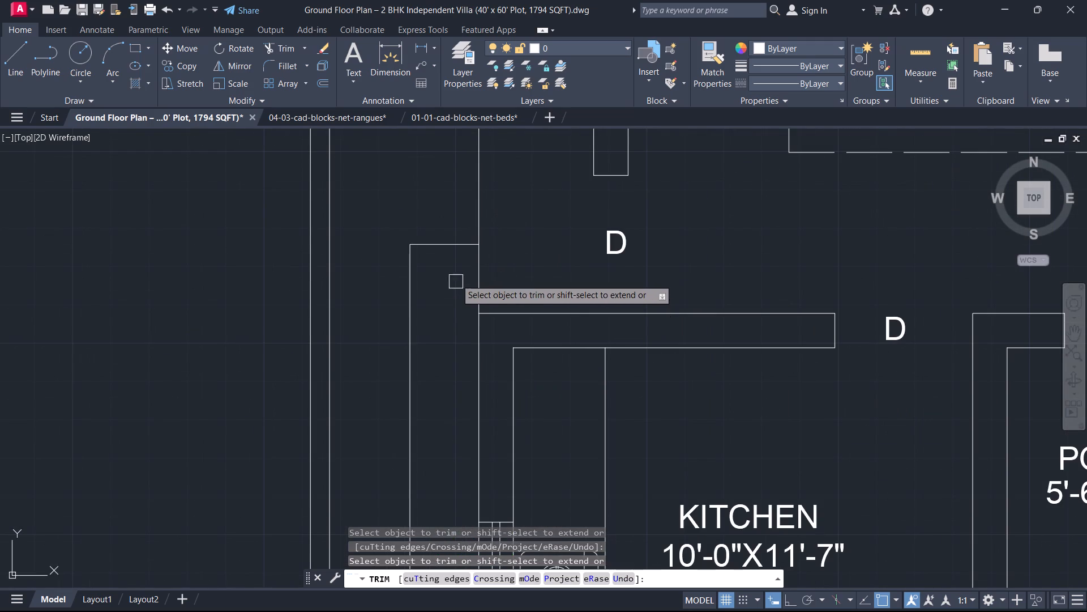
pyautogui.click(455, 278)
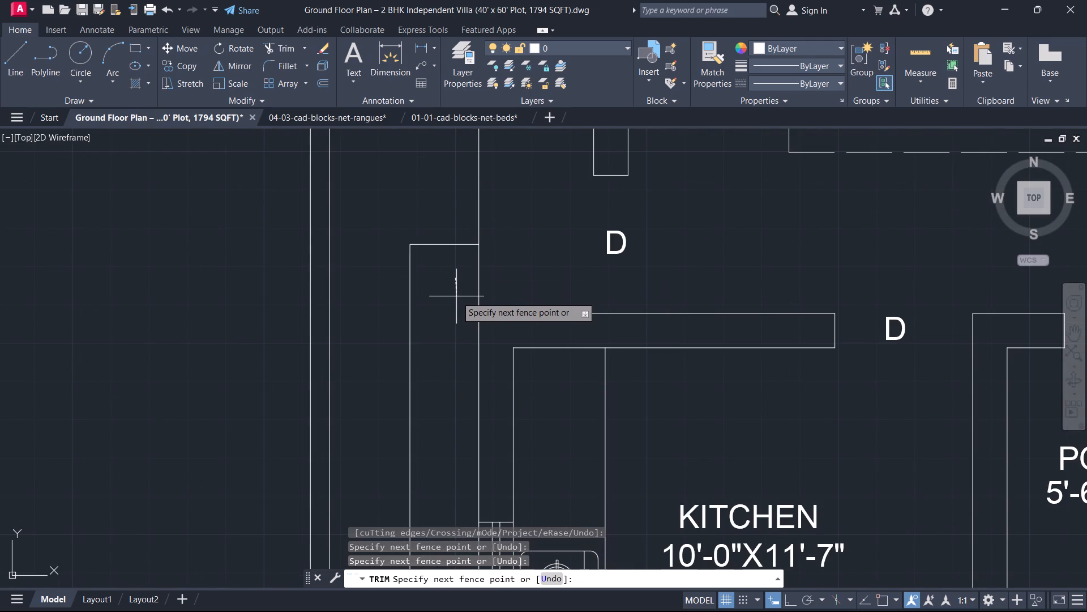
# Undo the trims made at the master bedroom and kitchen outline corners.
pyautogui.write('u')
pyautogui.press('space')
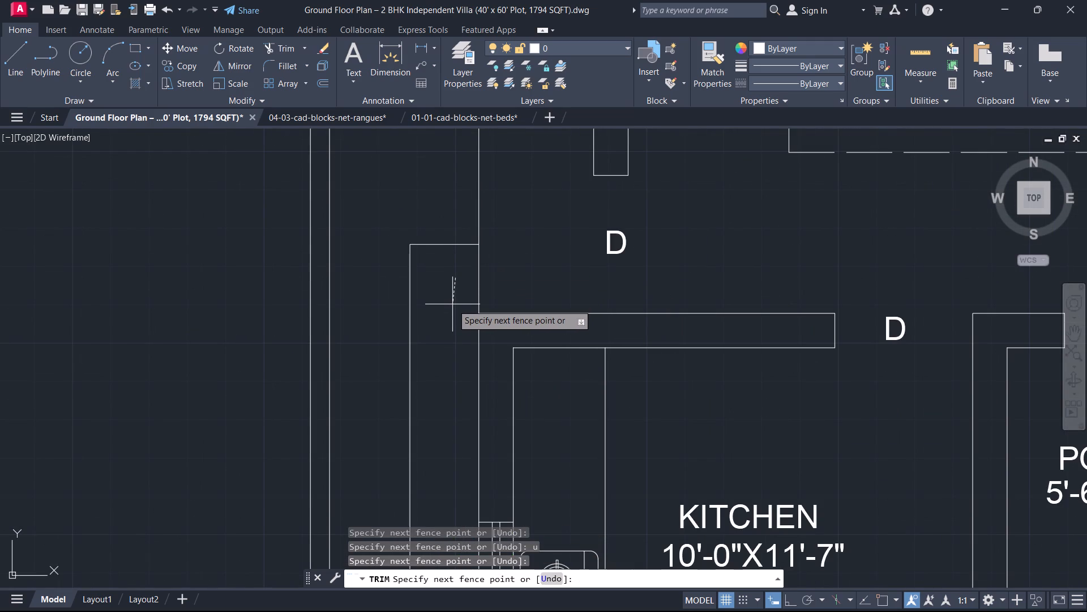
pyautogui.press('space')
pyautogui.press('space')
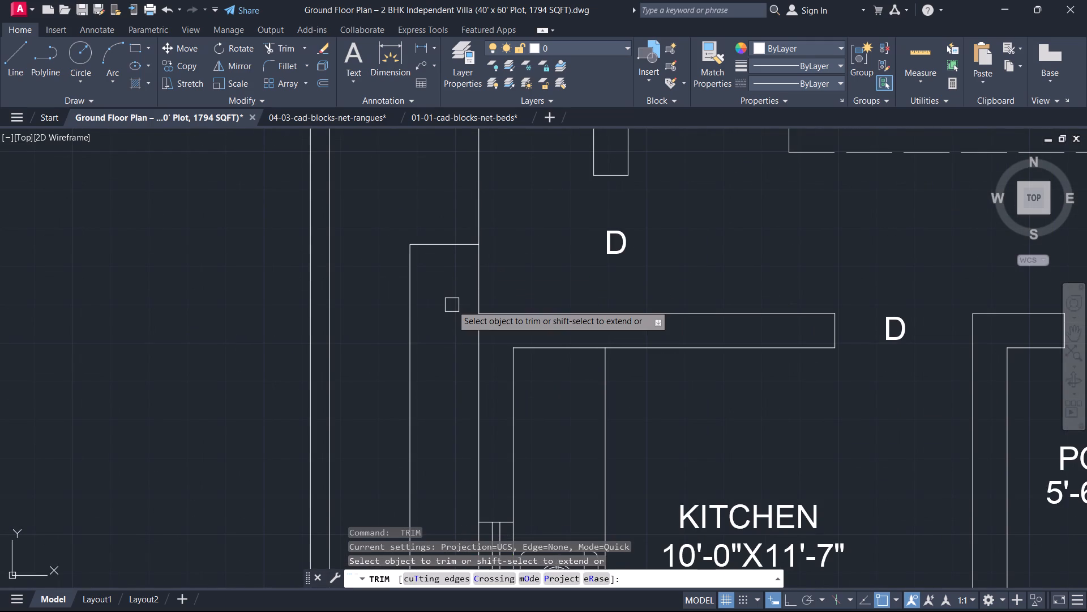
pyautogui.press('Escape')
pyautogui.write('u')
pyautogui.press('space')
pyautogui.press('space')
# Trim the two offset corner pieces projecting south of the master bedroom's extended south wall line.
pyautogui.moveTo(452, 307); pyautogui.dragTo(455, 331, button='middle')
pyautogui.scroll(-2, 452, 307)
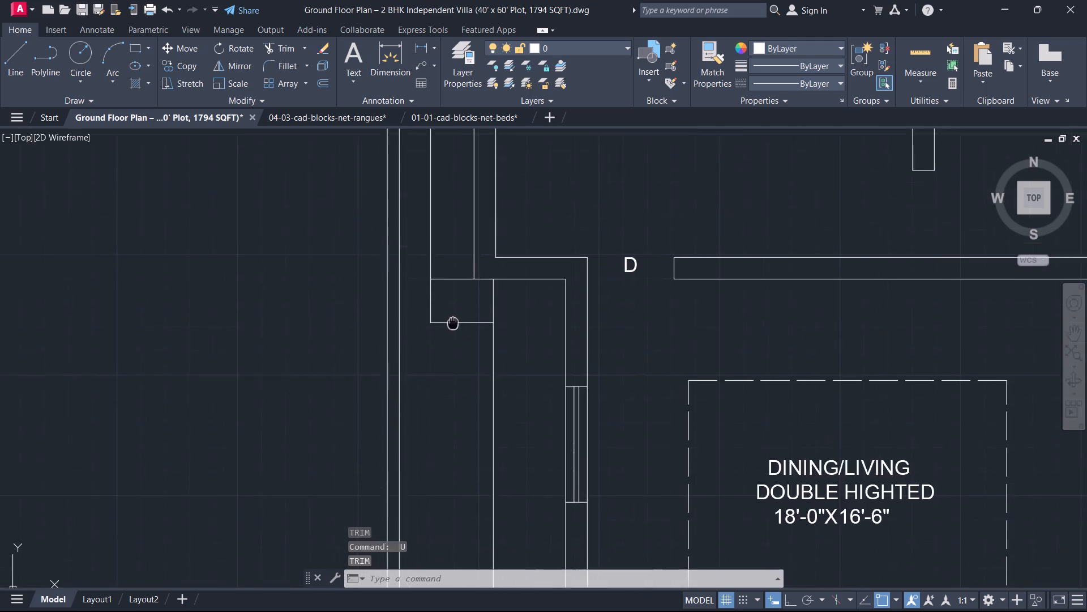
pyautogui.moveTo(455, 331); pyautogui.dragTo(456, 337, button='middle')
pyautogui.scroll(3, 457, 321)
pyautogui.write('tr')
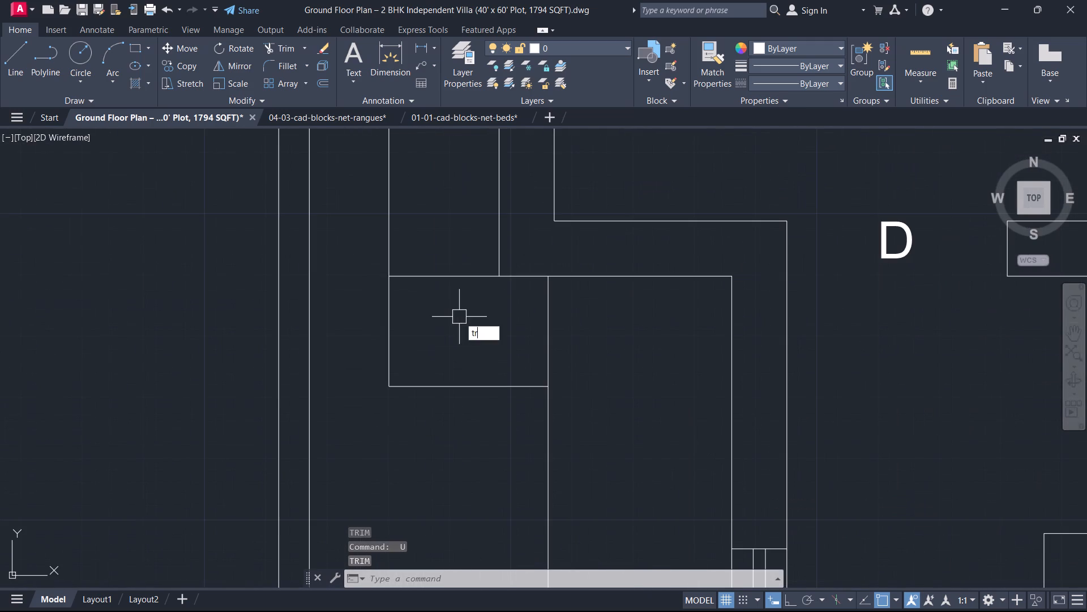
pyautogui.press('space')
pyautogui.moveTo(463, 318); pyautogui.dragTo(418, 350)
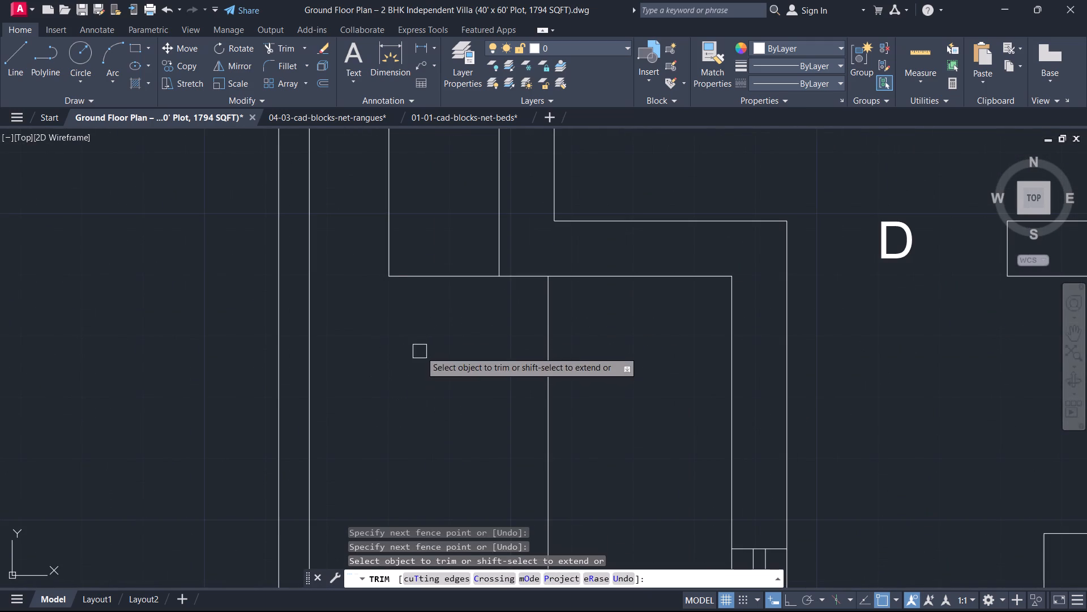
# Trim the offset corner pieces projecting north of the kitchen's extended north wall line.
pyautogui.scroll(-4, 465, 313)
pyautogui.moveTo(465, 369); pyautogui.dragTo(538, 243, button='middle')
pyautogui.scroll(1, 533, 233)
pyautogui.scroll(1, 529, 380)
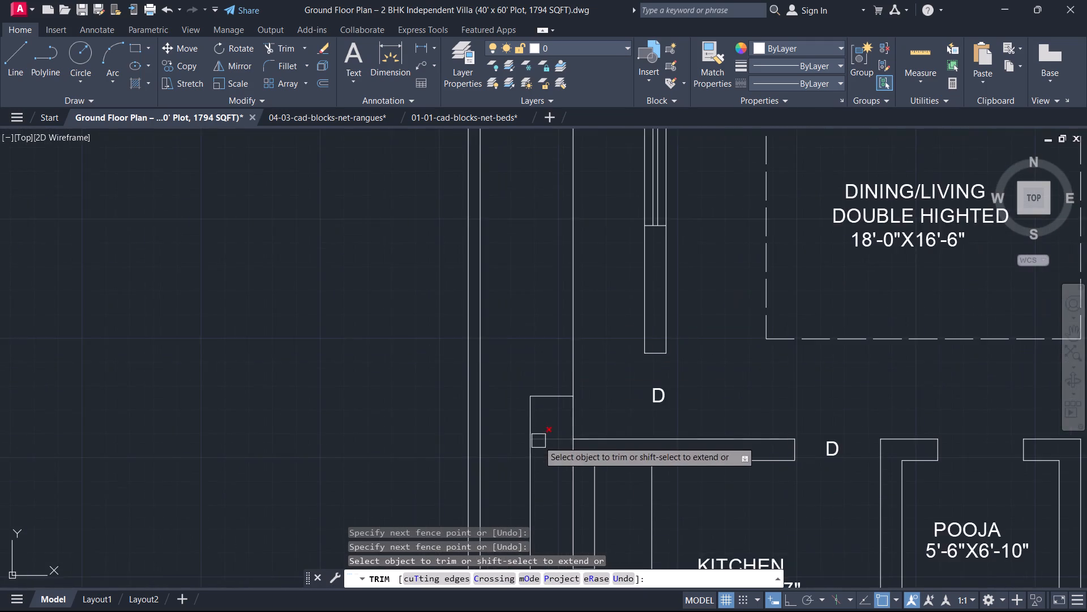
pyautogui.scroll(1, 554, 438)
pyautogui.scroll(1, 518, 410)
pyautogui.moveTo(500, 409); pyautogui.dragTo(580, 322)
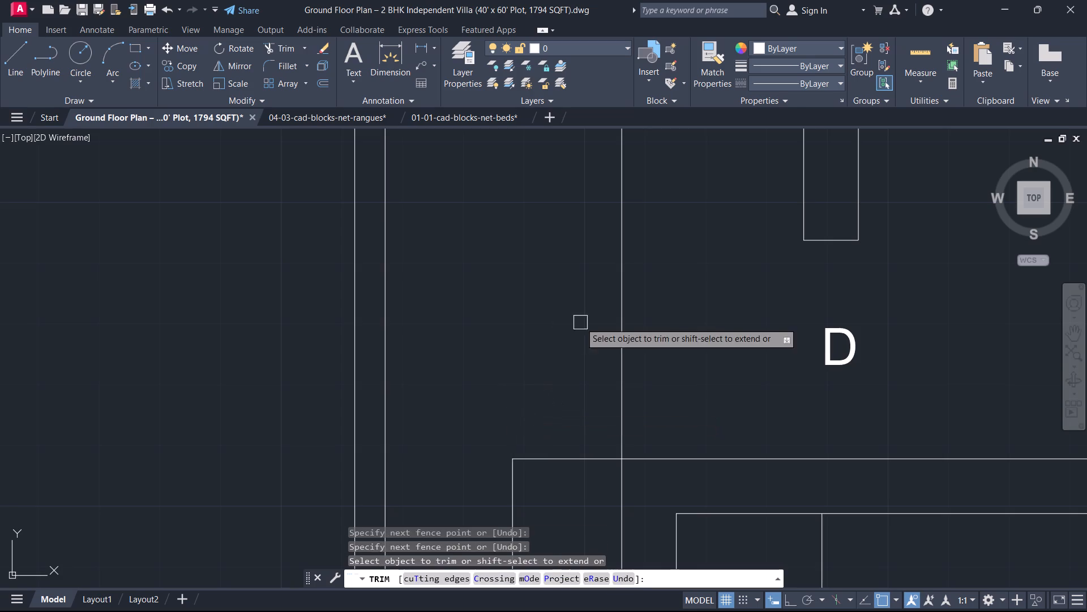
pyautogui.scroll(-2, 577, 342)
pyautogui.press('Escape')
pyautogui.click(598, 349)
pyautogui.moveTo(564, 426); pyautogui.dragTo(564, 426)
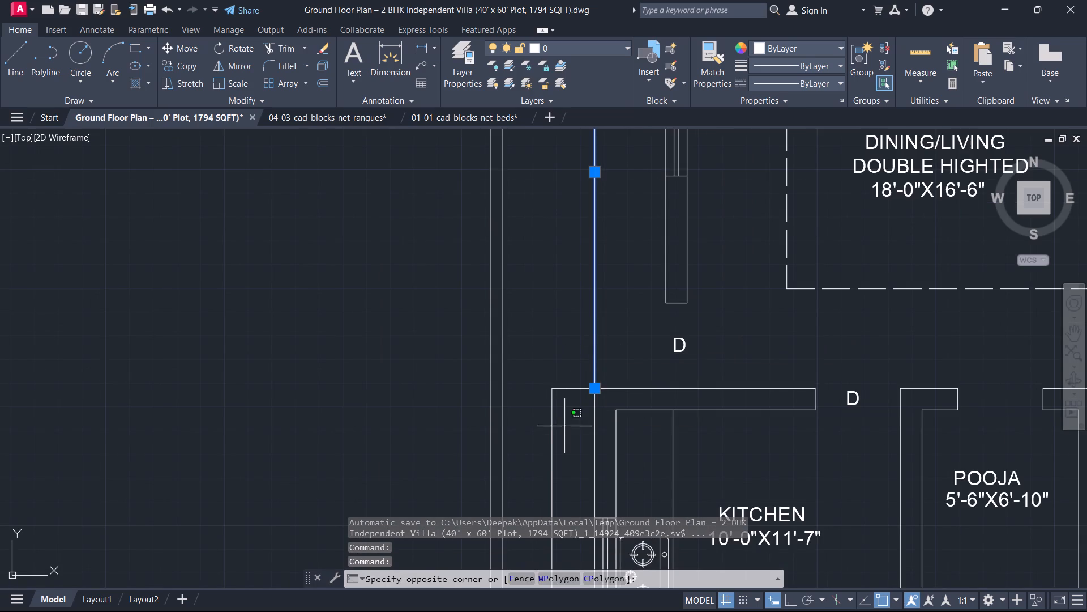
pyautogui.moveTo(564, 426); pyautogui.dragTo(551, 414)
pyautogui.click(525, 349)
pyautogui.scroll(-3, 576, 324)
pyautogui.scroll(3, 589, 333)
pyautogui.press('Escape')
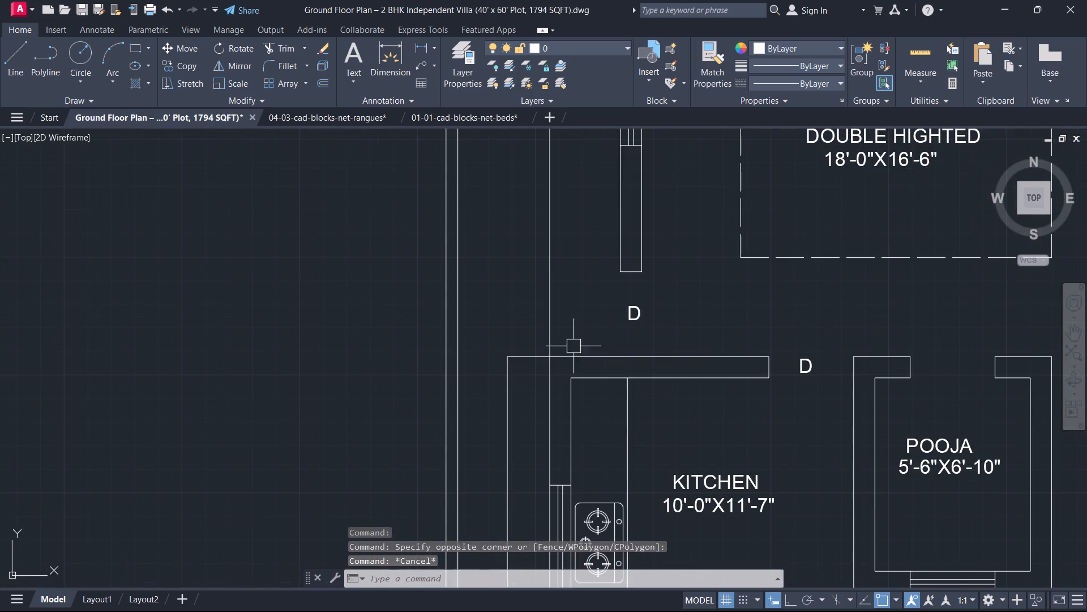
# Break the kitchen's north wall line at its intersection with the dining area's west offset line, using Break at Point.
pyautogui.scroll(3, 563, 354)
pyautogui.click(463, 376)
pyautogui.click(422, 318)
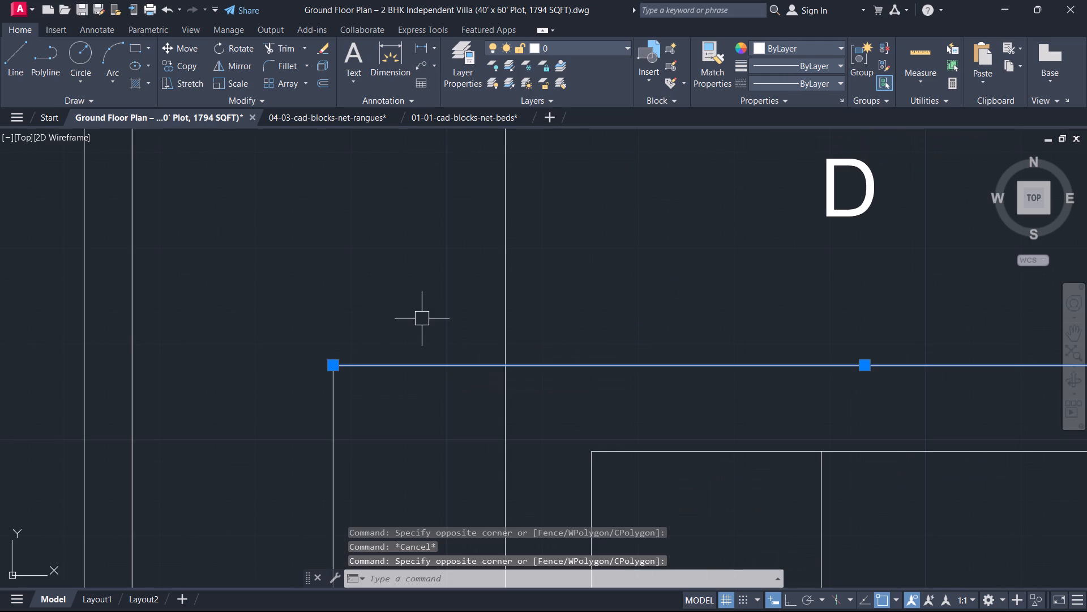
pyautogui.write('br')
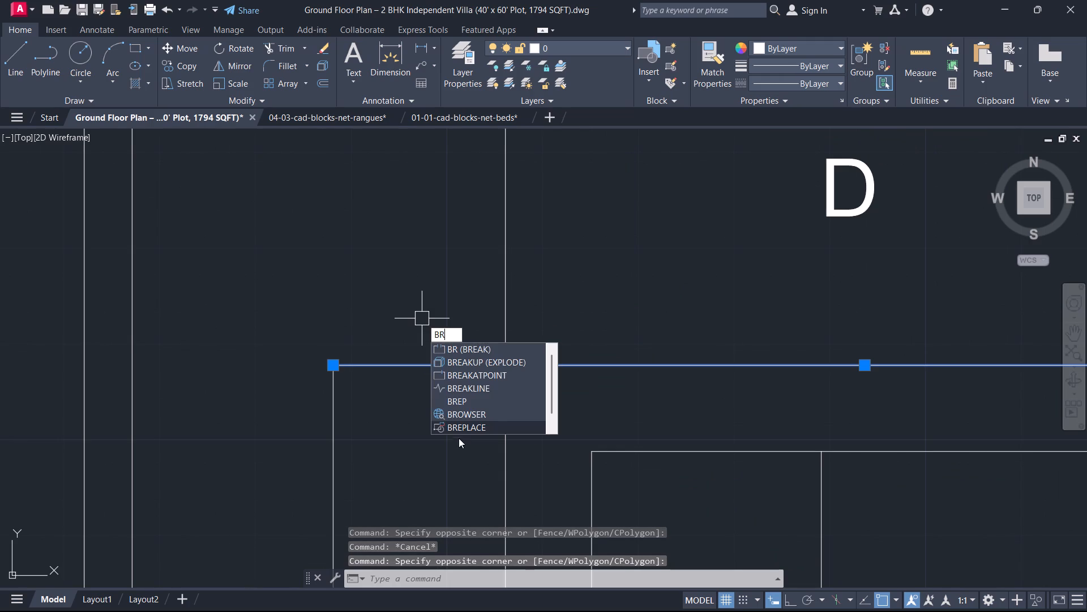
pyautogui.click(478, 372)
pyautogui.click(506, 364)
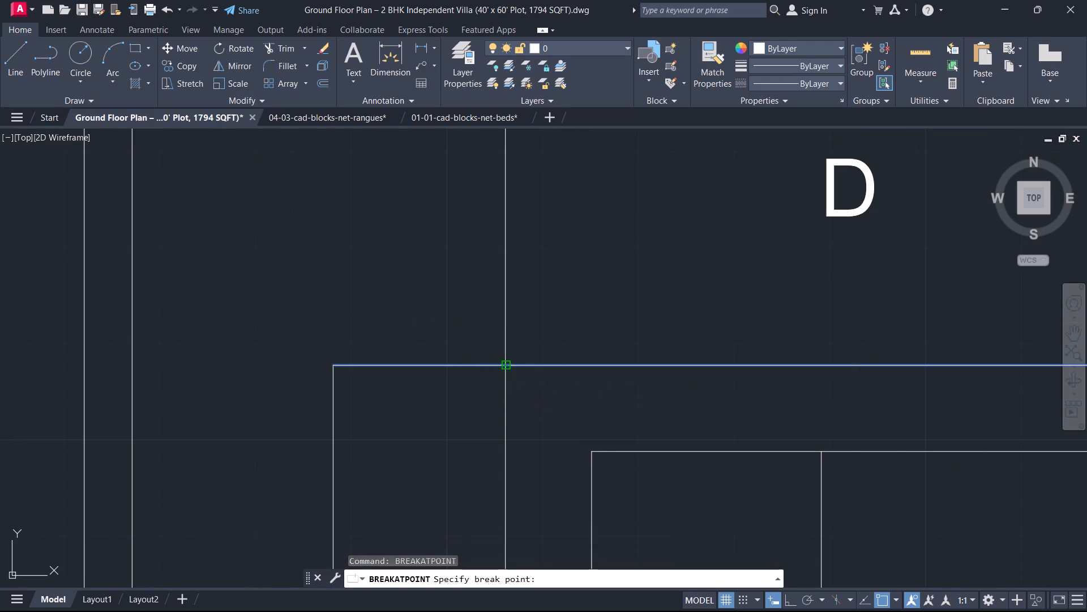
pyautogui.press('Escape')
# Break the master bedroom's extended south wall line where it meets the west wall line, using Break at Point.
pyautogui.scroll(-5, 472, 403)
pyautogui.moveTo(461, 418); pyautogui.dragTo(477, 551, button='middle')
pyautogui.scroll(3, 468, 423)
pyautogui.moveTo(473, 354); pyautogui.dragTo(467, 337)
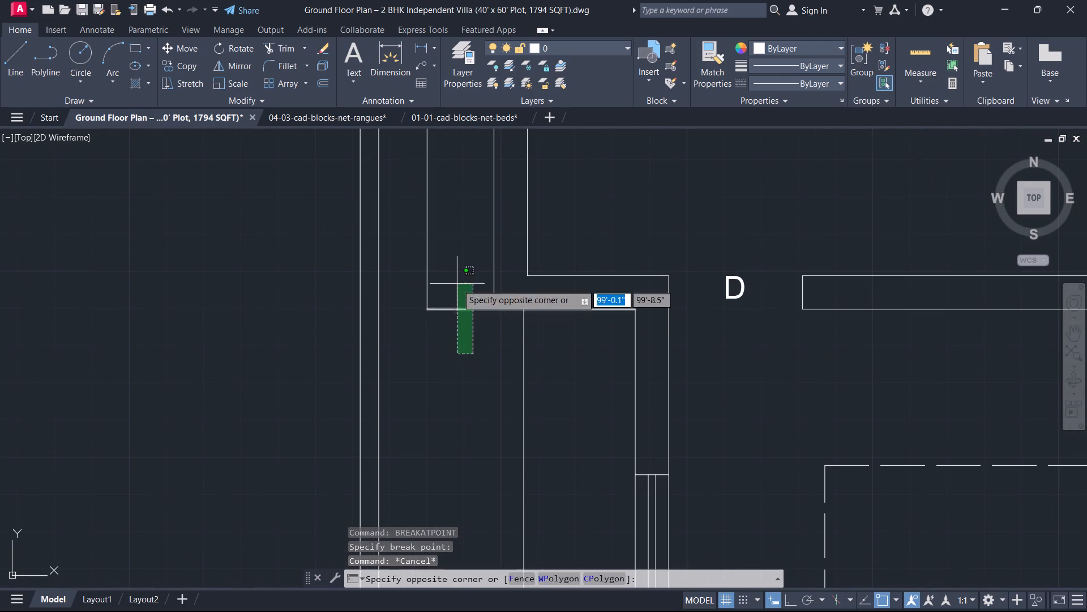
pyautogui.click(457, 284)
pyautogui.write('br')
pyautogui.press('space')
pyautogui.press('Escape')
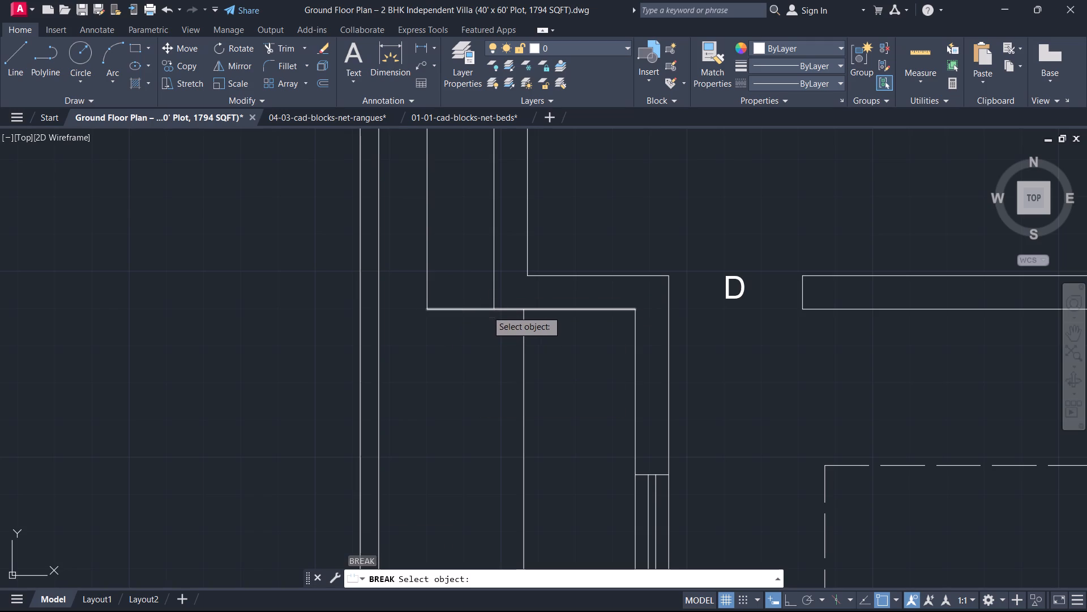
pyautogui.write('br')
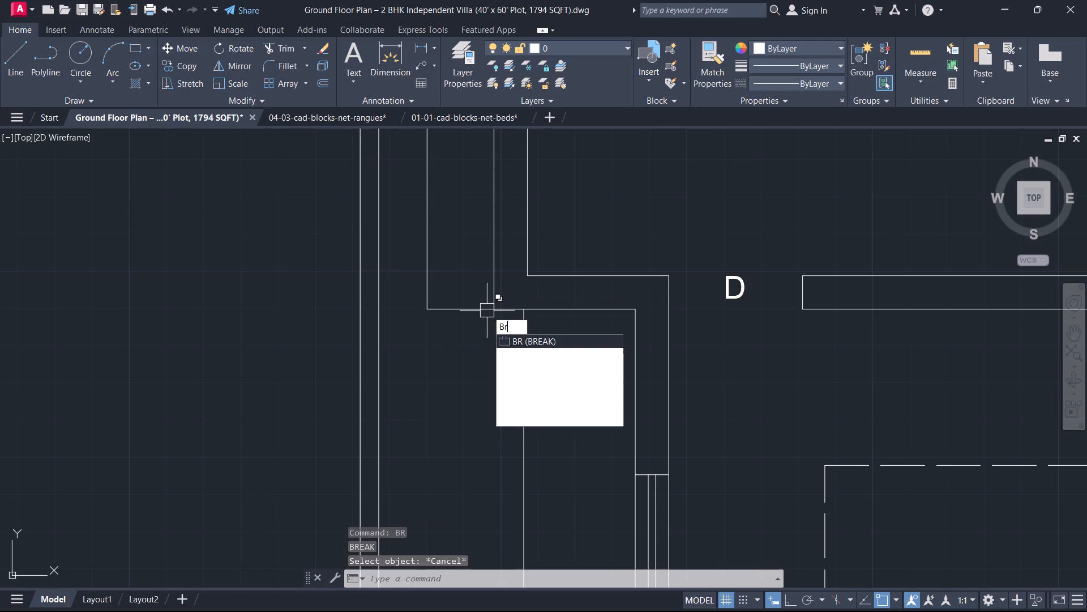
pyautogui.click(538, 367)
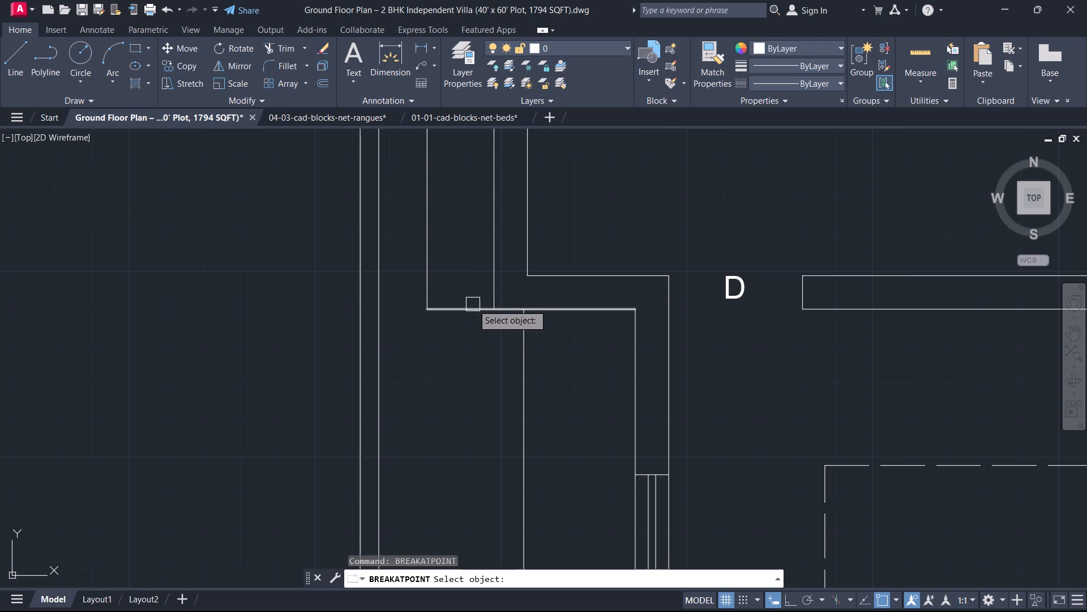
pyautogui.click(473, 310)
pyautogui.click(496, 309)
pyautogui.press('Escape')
# Examine the west side outline between the master bedroom and the kitchen.
pyautogui.scroll(-4, 475, 351)
pyautogui.moveTo(486, 420); pyautogui.dragTo(498, 347, button='middle')
pyautogui.scroll(1, 483, 418)
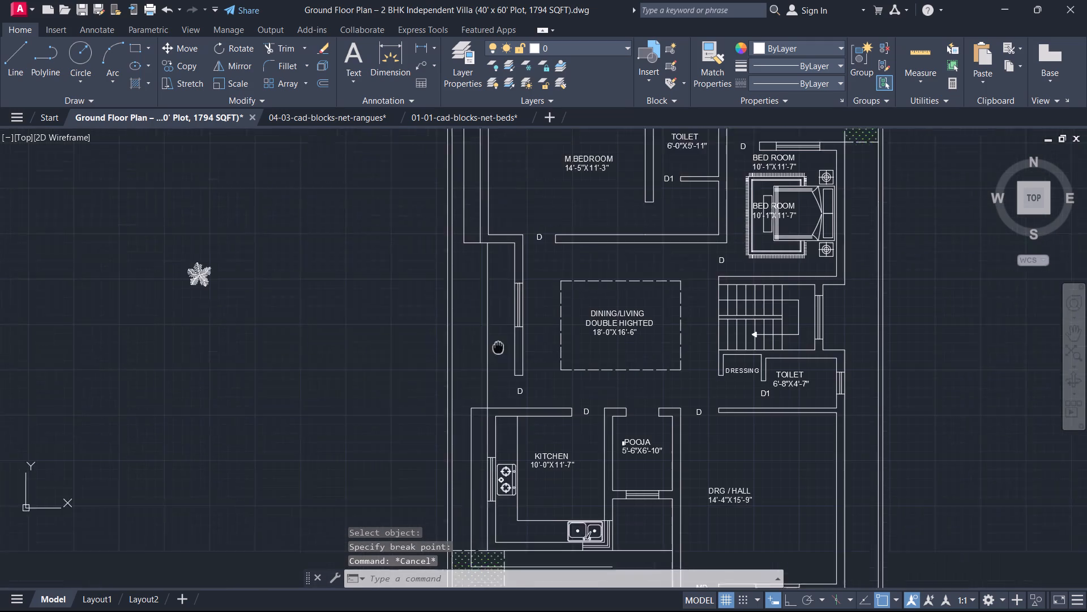
pyautogui.moveTo(498, 347); pyautogui.dragTo(516, 325, button='middle')
pyautogui.scroll(1, 508, 368)
pyautogui.moveTo(504, 306); pyautogui.dragTo(507, 358, button='middle')
pyautogui.scroll(-1, 507, 358)
pyautogui.moveTo(500, 345); pyautogui.dragTo(509, 363, button='middle')
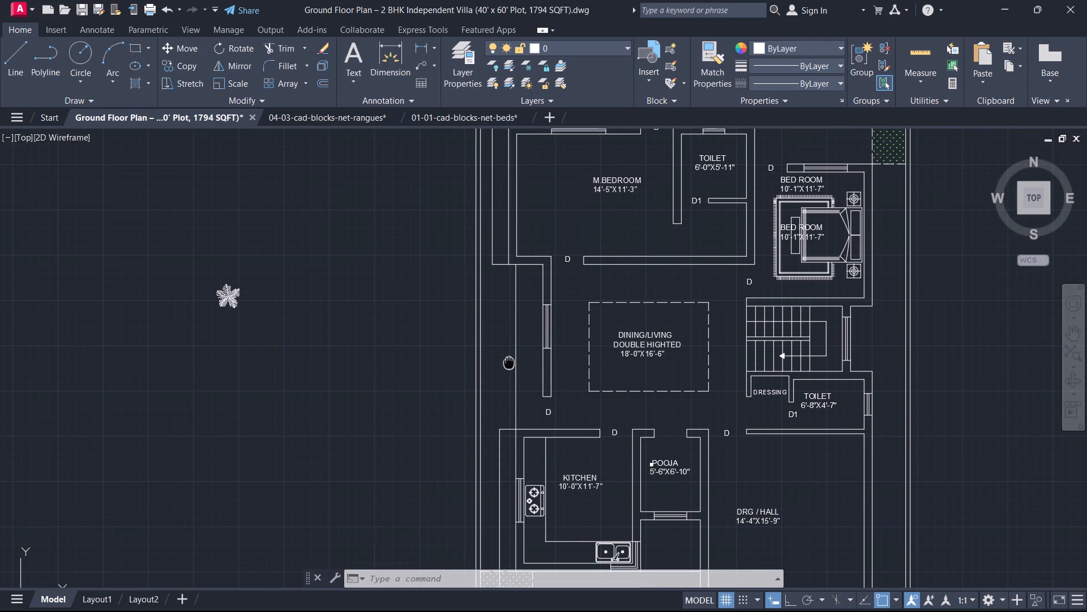
pyautogui.moveTo(508, 351); pyautogui.dragTo(510, 434, button='middle')
pyautogui.scroll(1, 508, 350)
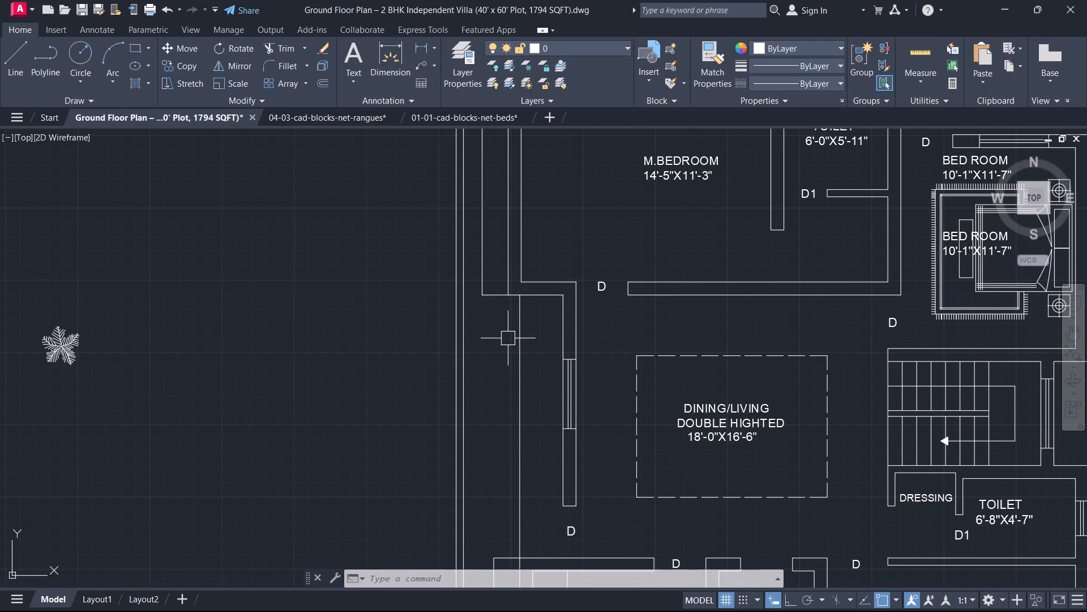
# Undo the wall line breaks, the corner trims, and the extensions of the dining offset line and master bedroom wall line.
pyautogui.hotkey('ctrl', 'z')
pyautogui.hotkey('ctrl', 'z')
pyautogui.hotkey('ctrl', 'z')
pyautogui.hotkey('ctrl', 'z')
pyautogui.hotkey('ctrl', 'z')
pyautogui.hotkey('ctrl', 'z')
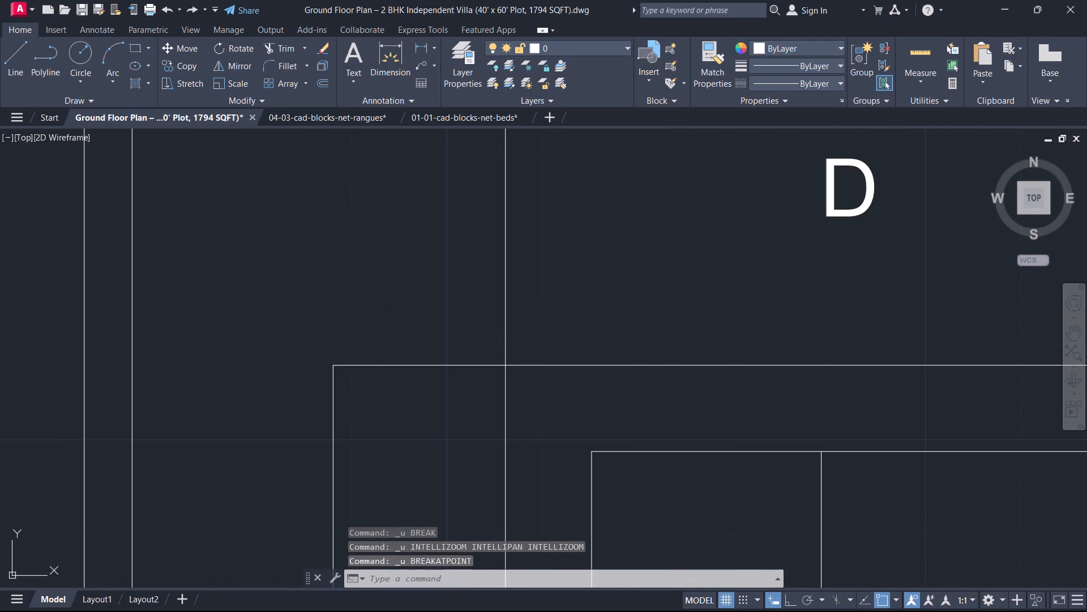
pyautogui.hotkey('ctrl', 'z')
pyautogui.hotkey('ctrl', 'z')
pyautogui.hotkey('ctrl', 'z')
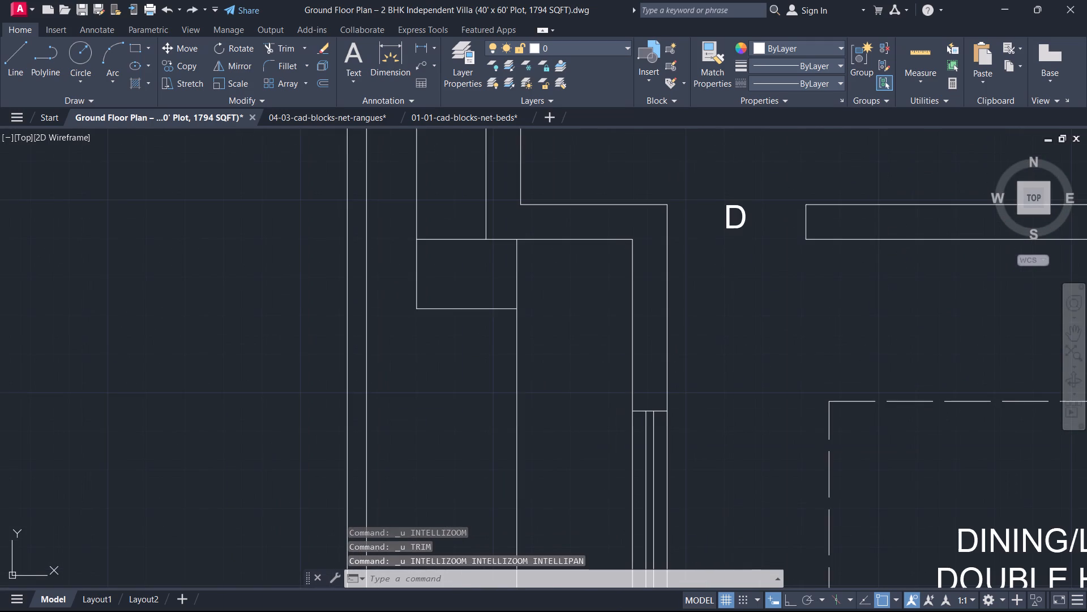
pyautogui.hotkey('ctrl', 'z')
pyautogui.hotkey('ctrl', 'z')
# Extend the dining area's west offset line south to the kitchen's extended north wall line.
pyautogui.moveTo(524, 397); pyautogui.dragTo(540, 296, button='middle')
pyautogui.scroll(1, 564, 392)
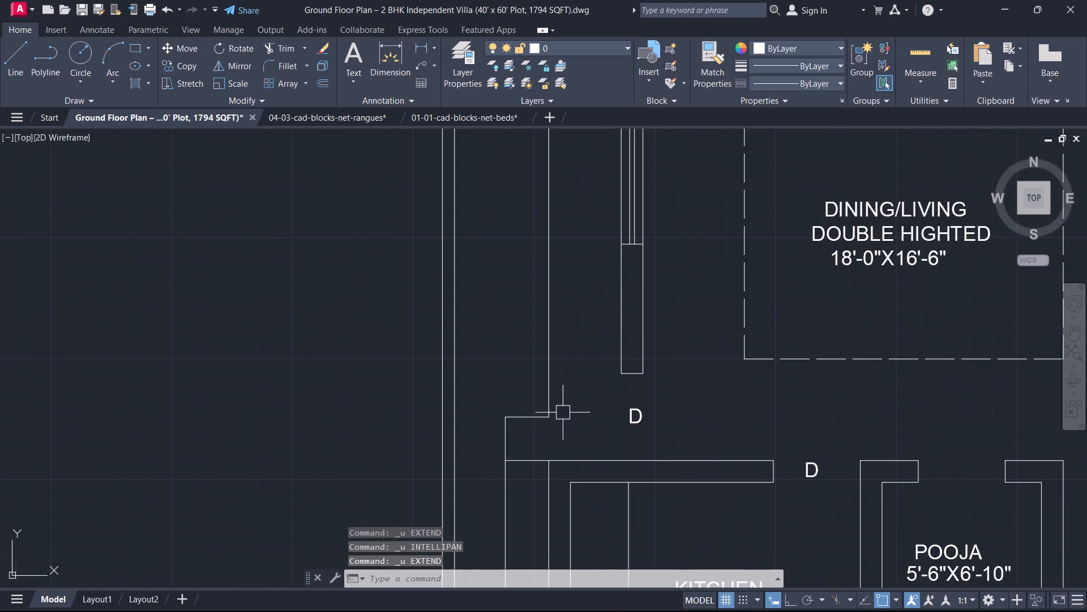
pyautogui.moveTo(557, 418); pyautogui.dragTo(564, 373, button='middle')
pyautogui.scroll(1, 555, 418)
pyautogui.write('ex')
pyautogui.press('space')
pyautogui.moveTo(536, 334); pyautogui.dragTo(565, 351)
pyautogui.click(594, 372)
pyautogui.press('Escape')
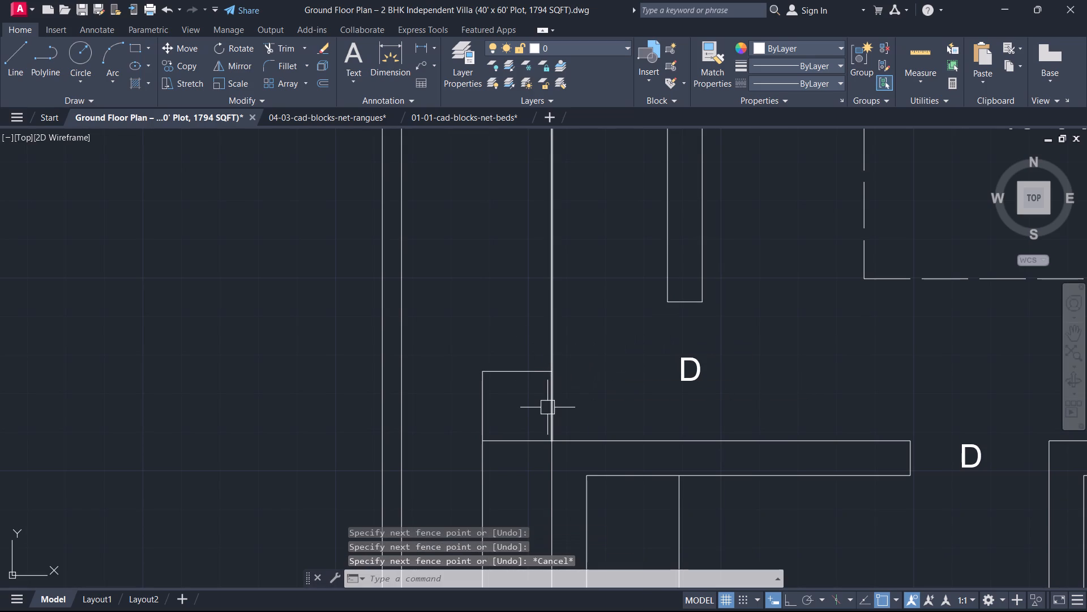
# Trim the surplus outline corner projecting north of the kitchen's extended north wall line on the west side.
pyautogui.press('t')
pyautogui.press('r')
pyautogui.press('space')
pyautogui.moveTo(528, 341); pyautogui.dragTo(470, 414)
pyautogui.press('Escape')
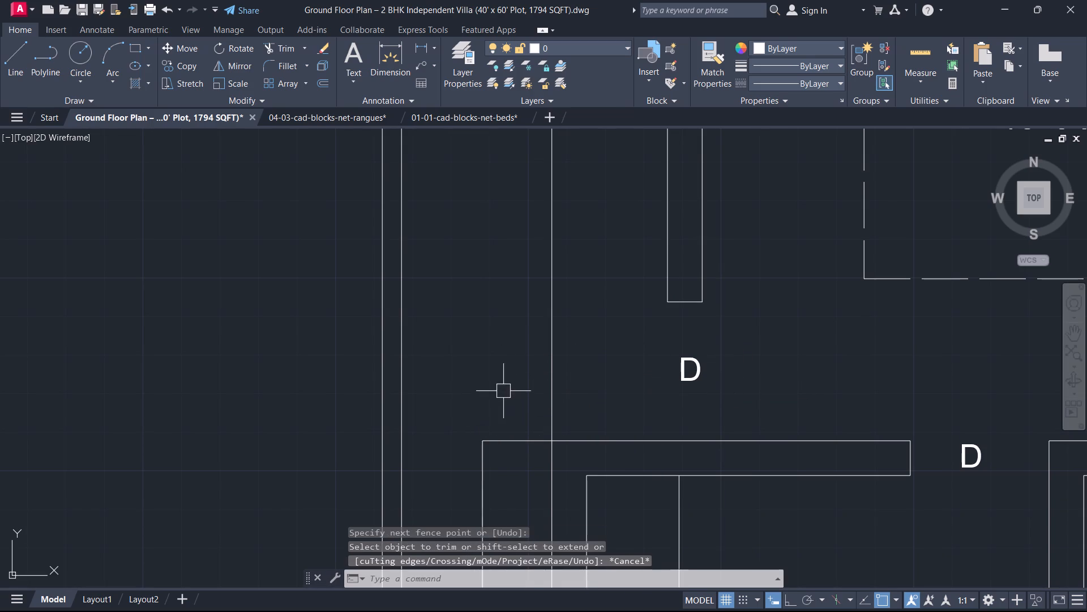
# Break the kitchen's extended north wall line where it meets the dining area's west offset line, using Break at Point.
pyautogui.scroll(-1, 503, 391)
pyautogui.scroll(2, 508, 435)
pyautogui.click(514, 405)
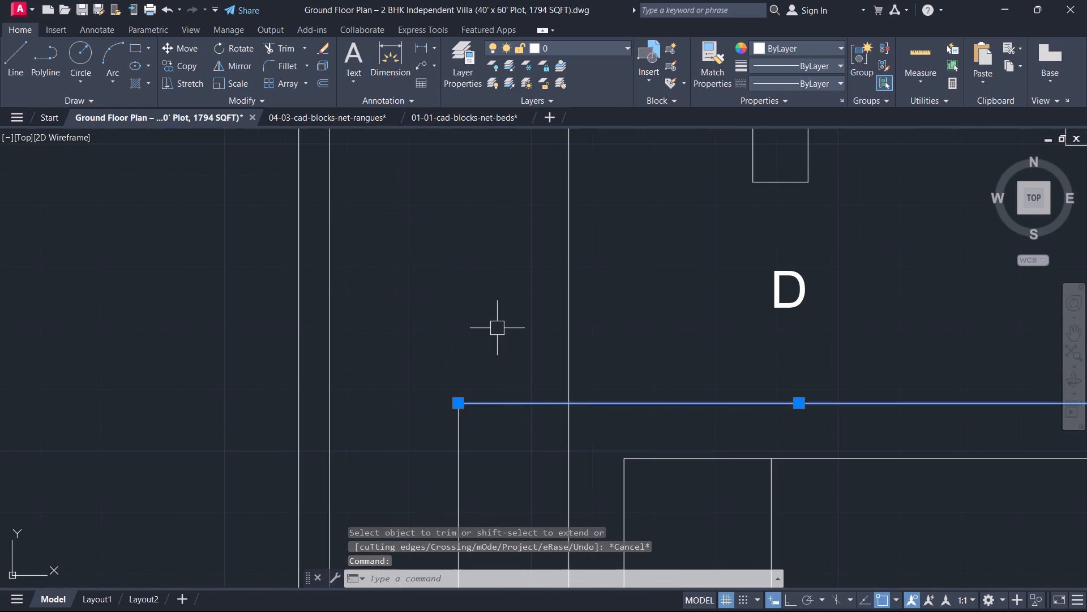
pyautogui.press('v')
pyautogui.press('BackSpace')
pyautogui.press('b')
pyautogui.press('r')
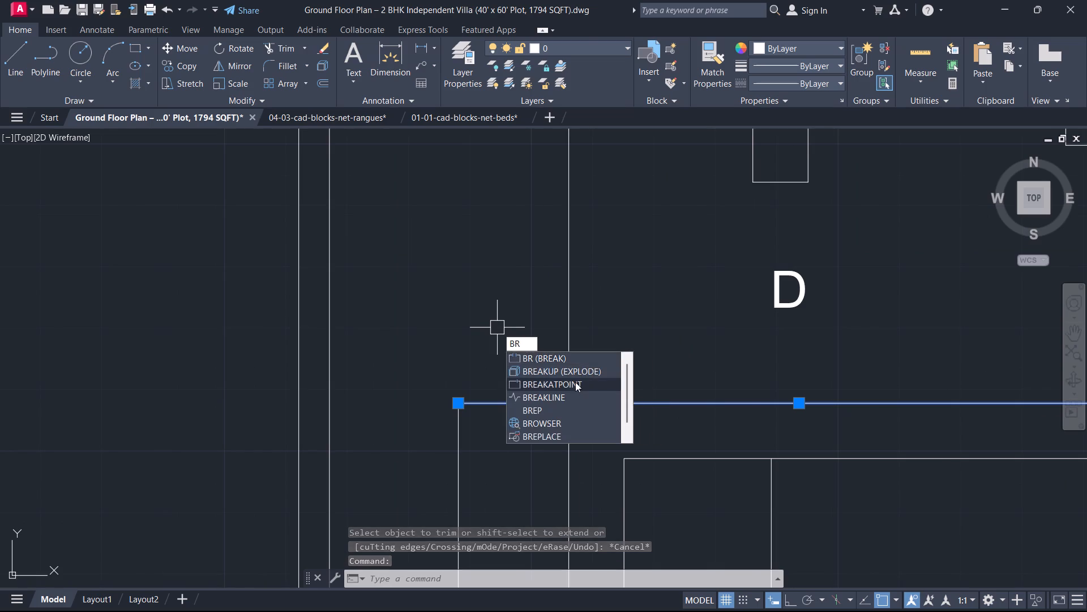
pyautogui.click(575, 382)
pyautogui.click(567, 407)
pyautogui.press('Escape')
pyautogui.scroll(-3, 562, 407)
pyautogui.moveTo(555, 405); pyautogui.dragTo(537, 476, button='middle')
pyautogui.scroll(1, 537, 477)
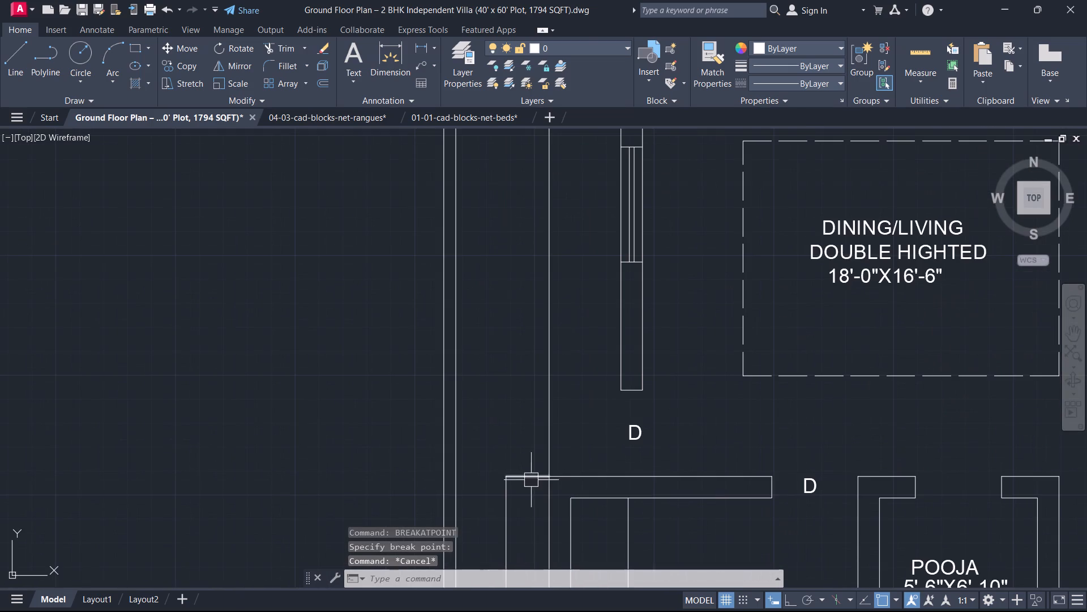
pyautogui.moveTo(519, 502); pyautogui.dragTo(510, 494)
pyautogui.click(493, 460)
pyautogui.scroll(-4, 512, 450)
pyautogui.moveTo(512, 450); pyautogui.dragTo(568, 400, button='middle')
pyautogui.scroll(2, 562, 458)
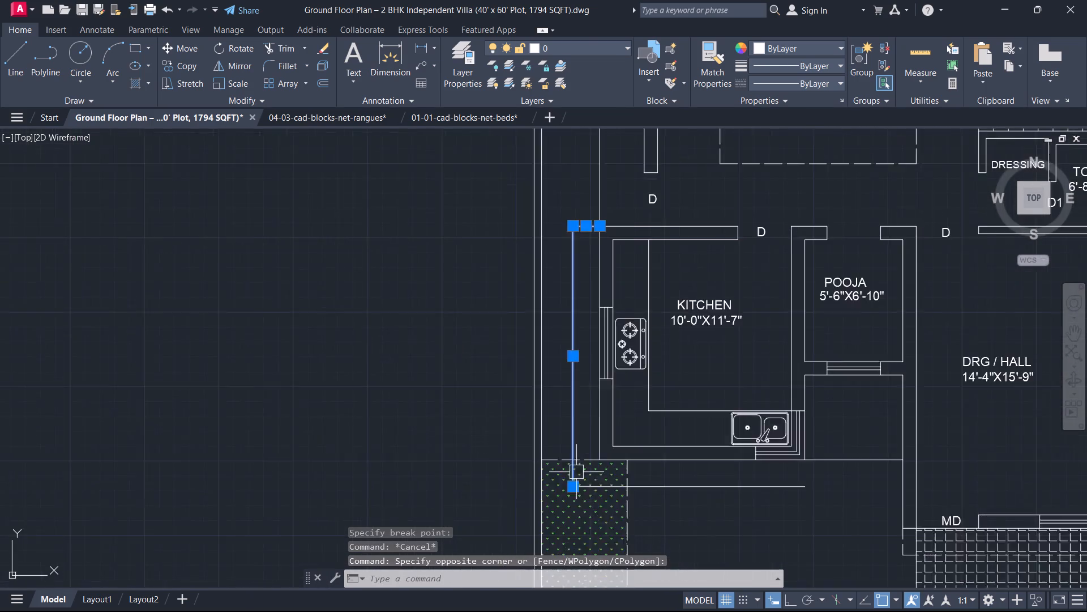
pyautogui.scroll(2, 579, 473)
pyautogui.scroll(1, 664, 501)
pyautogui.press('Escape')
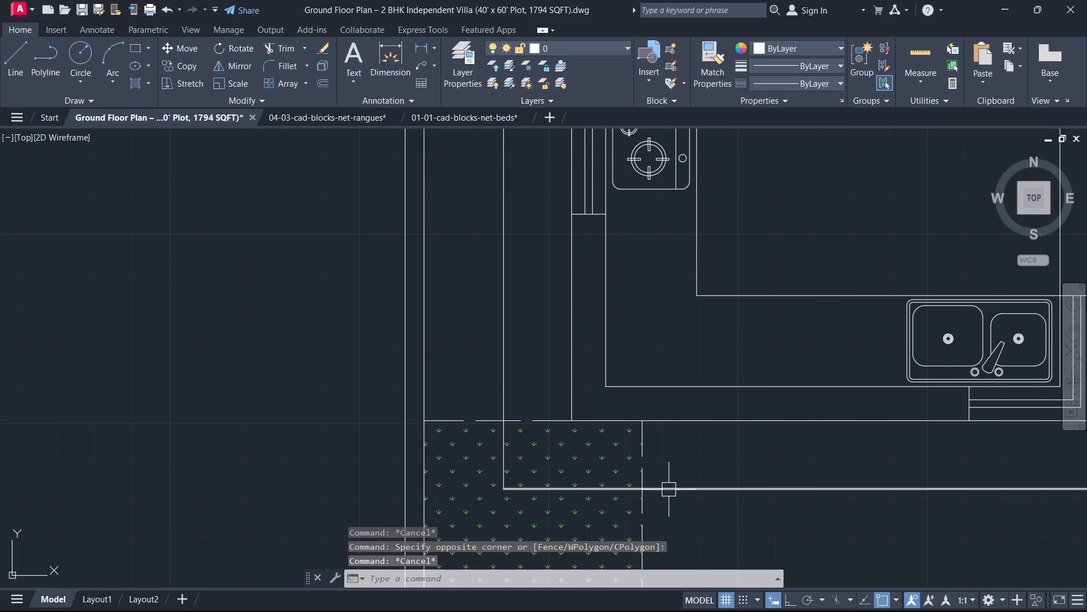
# Trim the kitchen's south offset line east of the edge of the southwest green planting area.
pyautogui.write('tr')
pyautogui.press('space')
pyautogui.click(675, 494)
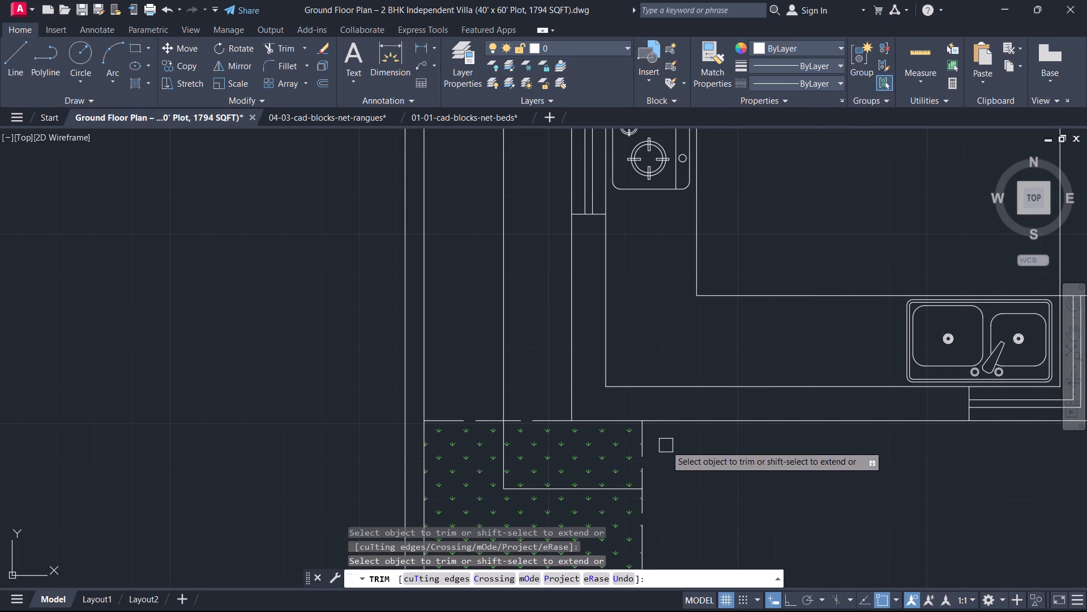
pyautogui.press('Escape')
# Set the linetype of all outline segments from the kitchen's south offset, along the west side, to the master bedroom's north offset to ACAD_ISO02W100.
pyautogui.scroll(4, 607, 490)
pyautogui.click(608, 488)
pyautogui.scroll(-6, 607, 486)
pyautogui.moveTo(600, 481); pyautogui.dragTo(600, 487, button='middle')
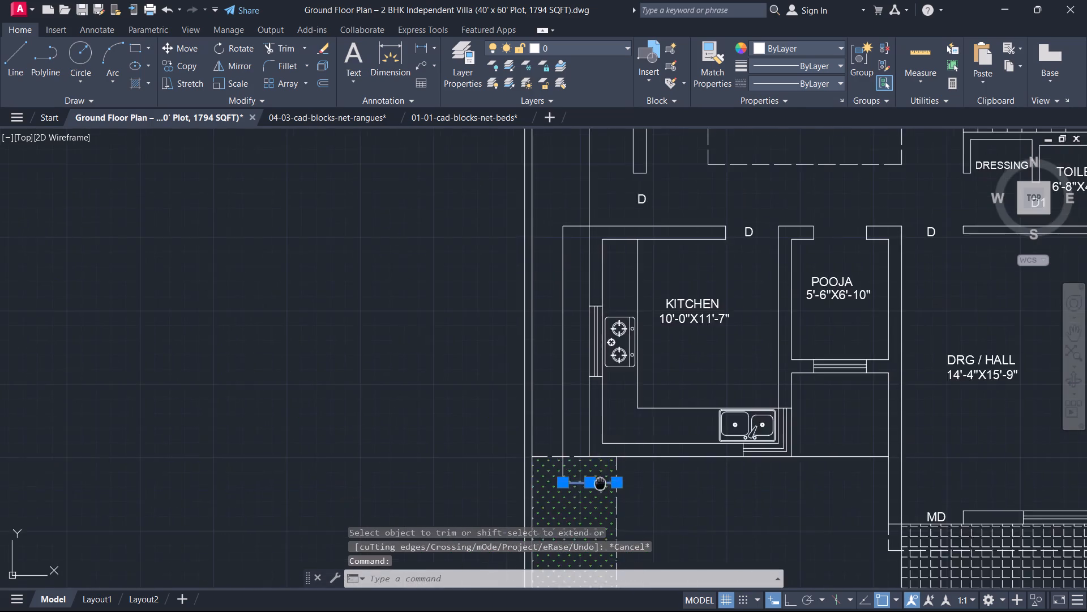
pyautogui.moveTo(600, 487); pyautogui.dragTo(614, 572, button='middle')
pyautogui.click(581, 453)
pyautogui.scroll(3, 585, 311)
pyautogui.moveTo(585, 311); pyautogui.dragTo(589, 326, button='middle')
pyautogui.moveTo(679, 288); pyautogui.dragTo(679, 288)
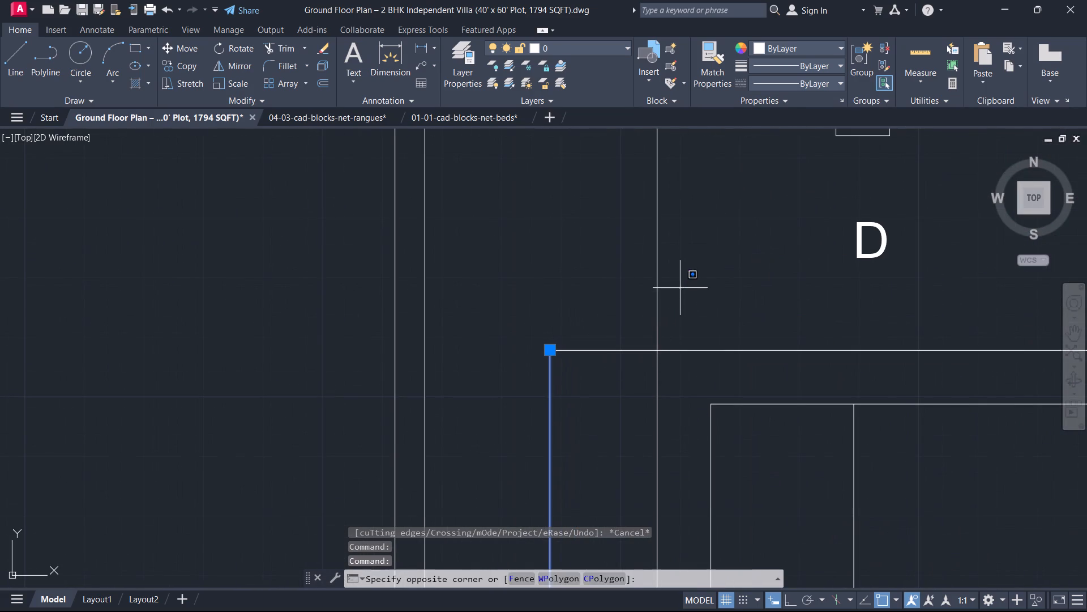
pyautogui.moveTo(679, 288); pyautogui.dragTo(663, 286)
pyautogui.click(594, 371)
pyautogui.keyDown('shift'); pyautogui.moveTo(701, 338); pyautogui.dragTo(695, 345); pyautogui.keyUp('shift')
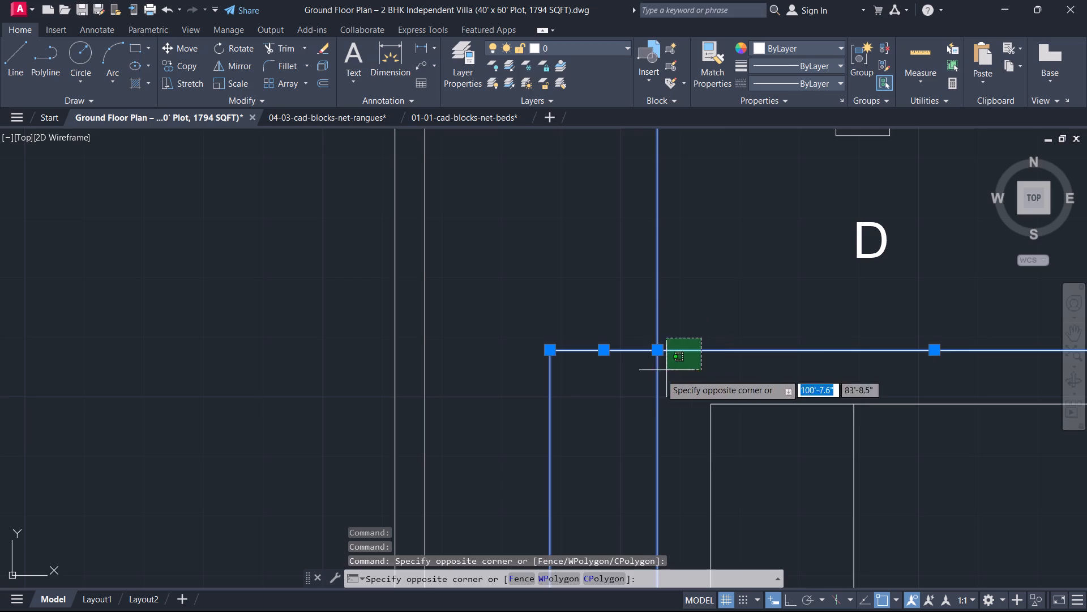
pyautogui.keyDown('shift'); pyautogui.click(698, 357); pyautogui.keyUp('shift')
pyautogui.keyDown('shift'); pyautogui.click(671, 378); pyautogui.keyUp('shift')
pyautogui.keyDown('shift'); pyautogui.click(634, 388); pyautogui.keyUp('shift')
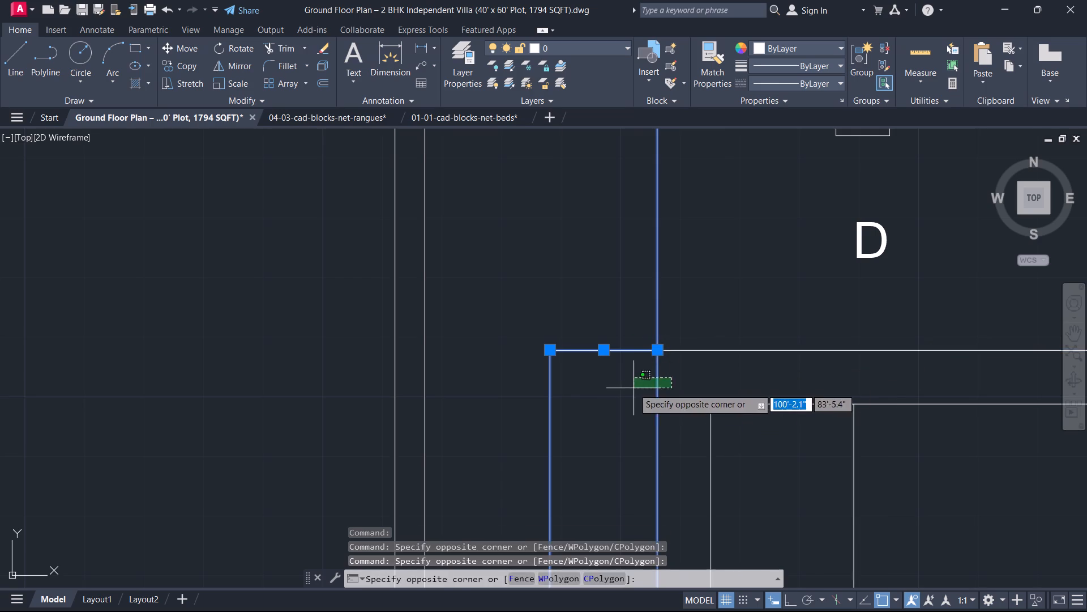
pyautogui.scroll(-5, 639, 324)
pyautogui.moveTo(639, 324); pyautogui.dragTo(636, 509, button='middle')
pyautogui.scroll(4, 619, 407)
pyautogui.moveTo(661, 467); pyautogui.dragTo(653, 461)
pyautogui.click(588, 372)
pyautogui.scroll(-4, 621, 366)
pyautogui.moveTo(620, 365); pyautogui.dragTo(622, 533, button='middle')
pyautogui.scroll(4, 624, 433)
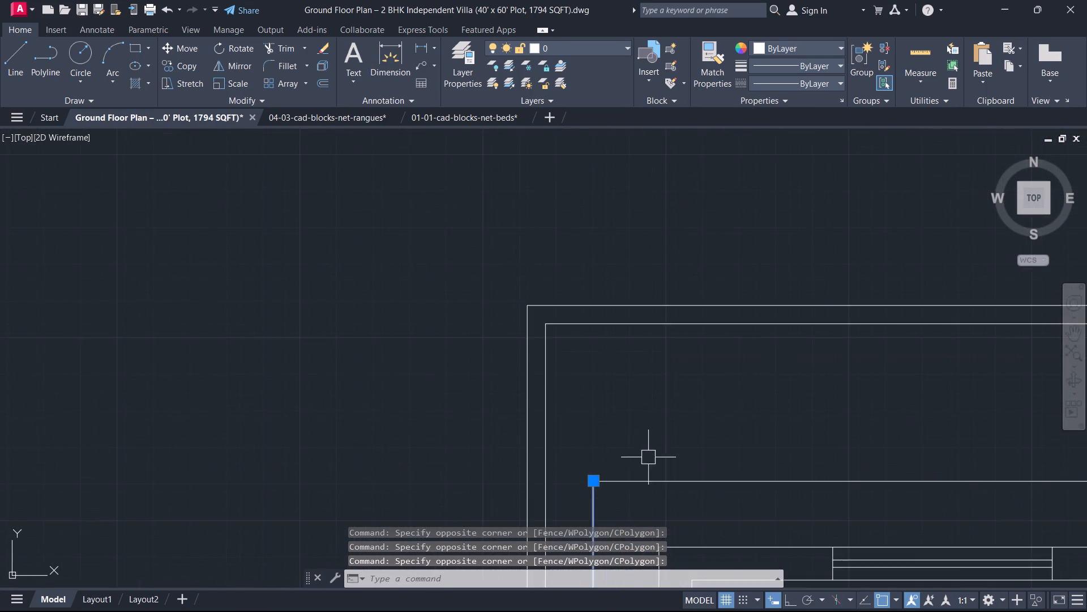
pyautogui.scroll(1, 648, 459)
pyautogui.keyDown('shift'); pyautogui.moveTo(630, 514); pyautogui.dragTo(621, 491); pyautogui.keyUp('shift')
pyautogui.keyDown('shift'); pyautogui.click(608, 447); pyautogui.keyUp('shift')
pyautogui.scroll(-3, 634, 471)
pyautogui.moveTo(614, 457); pyautogui.dragTo(633, 295, button='middle')
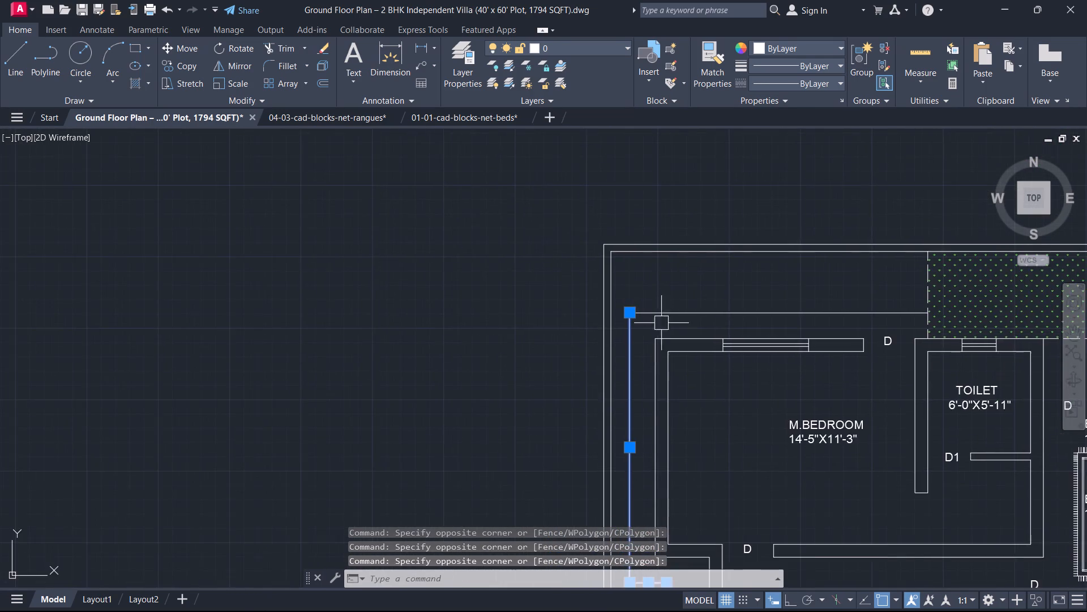
pyautogui.scroll(2, 667, 330)
pyautogui.click(670, 320)
pyautogui.click(644, 274)
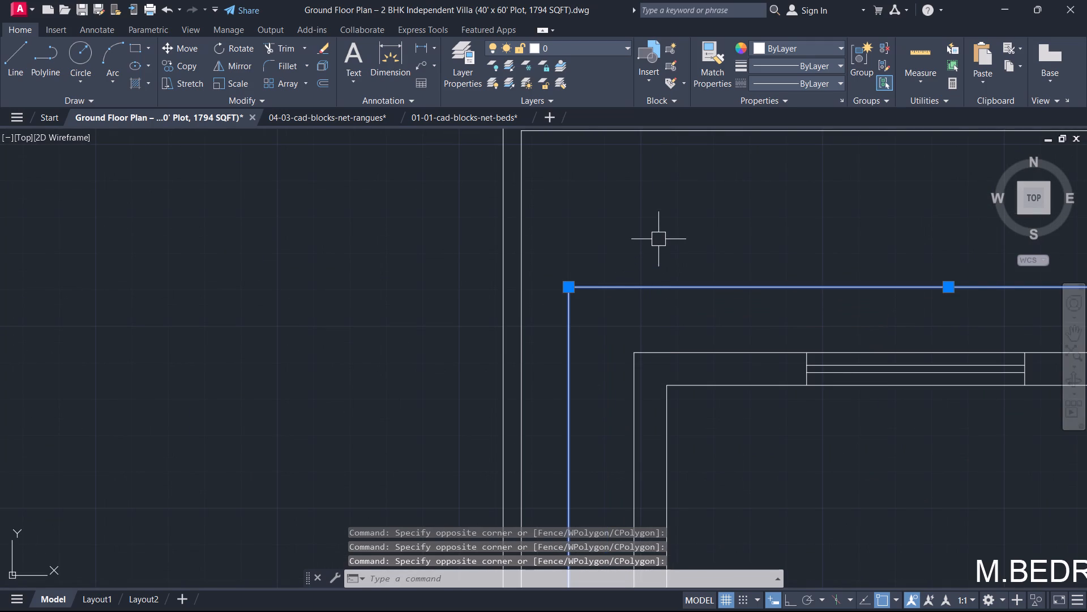
pyautogui.click(778, 87)
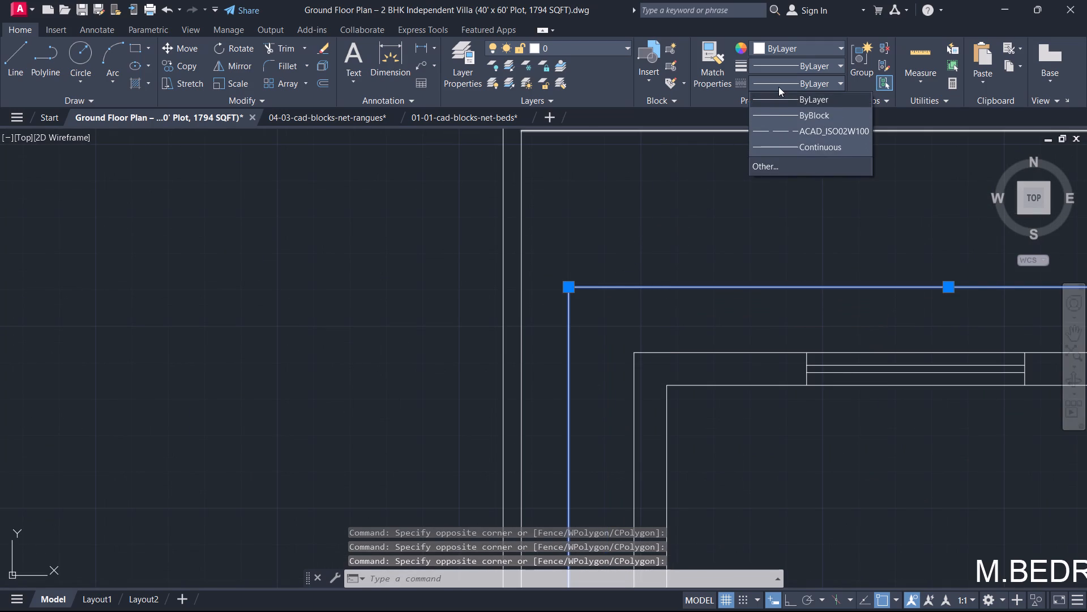
pyautogui.click(782, 139)
pyautogui.scroll(-5, 616, 403)
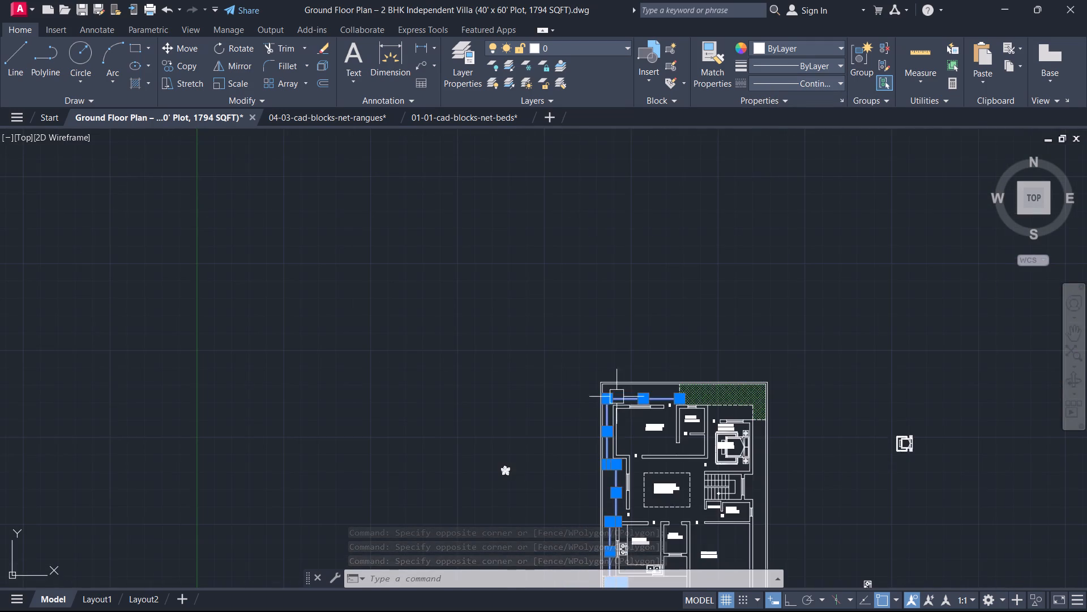
pyautogui.scroll(1, 661, 317)
pyautogui.scroll(1, 770, 110)
pyautogui.click(794, 86)
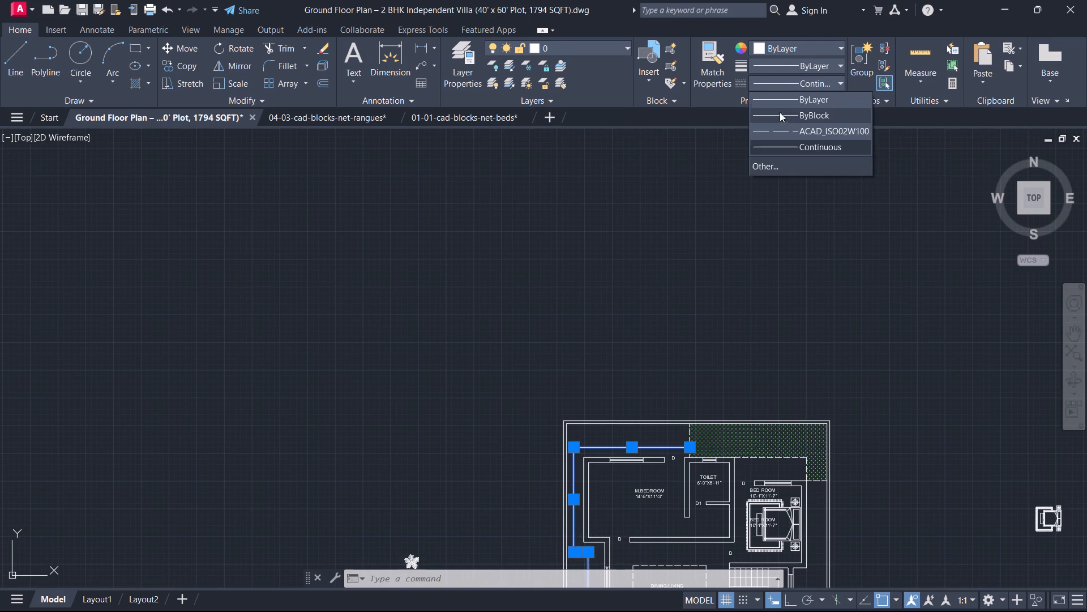
pyautogui.click(770, 138)
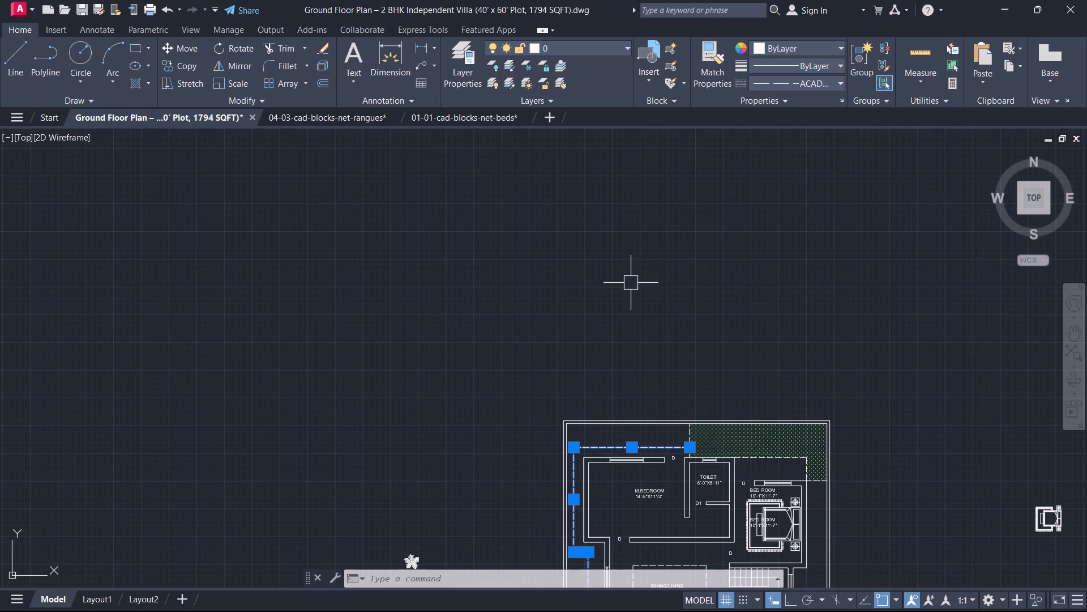
pyautogui.rightClick(615, 262)
pyautogui.click(583, 280)
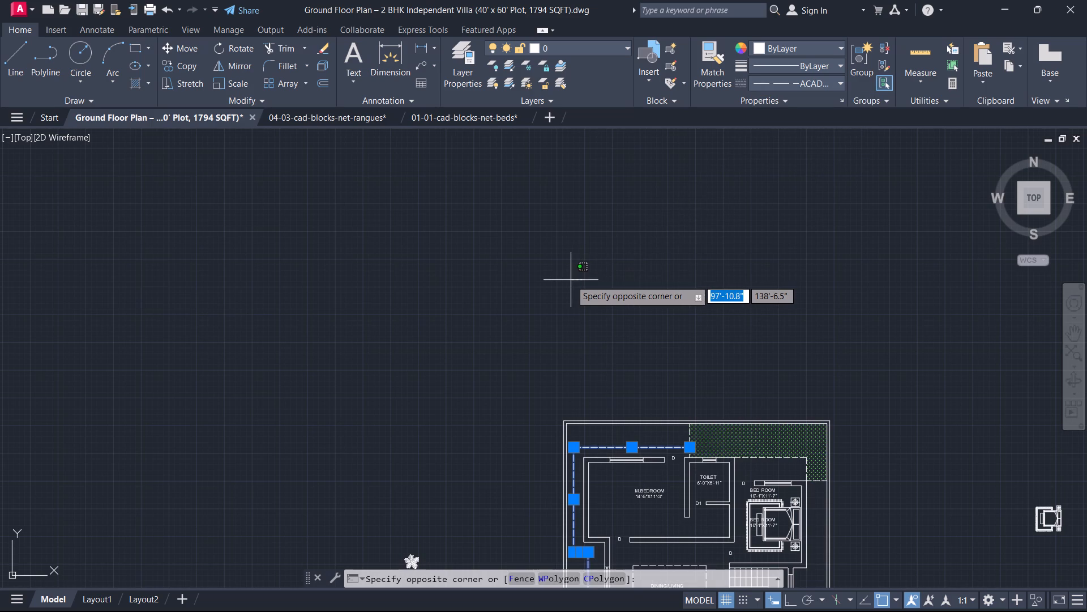
pyautogui.press('space')
pyautogui.press('Escape')
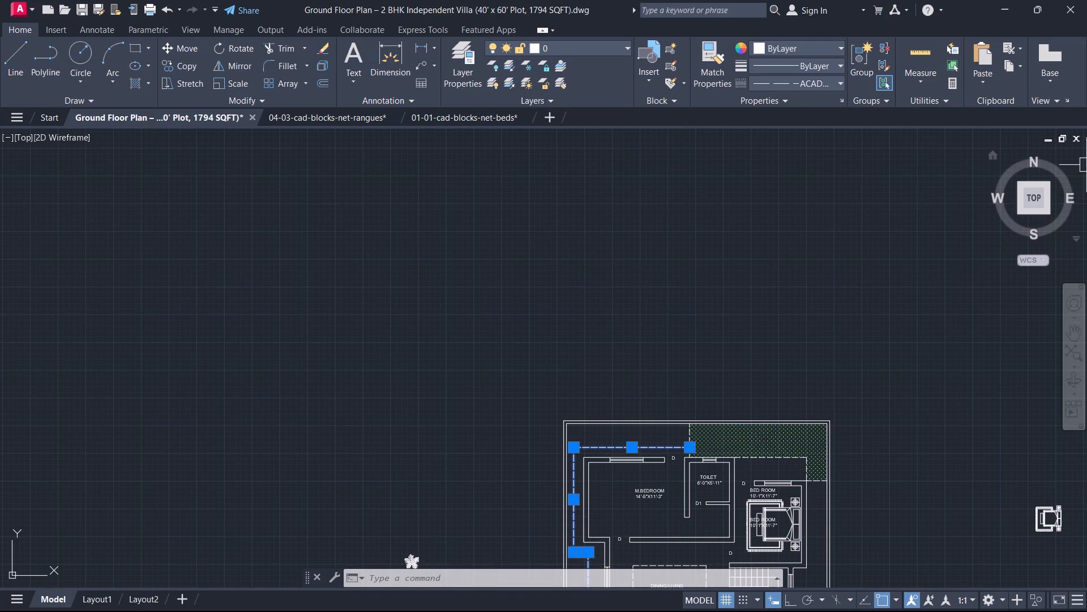
# Copy the plant block from outside the plan into the strip between the west boundary wall and the dining area's dashed outline.
pyautogui.scroll(-1, 738, 340)
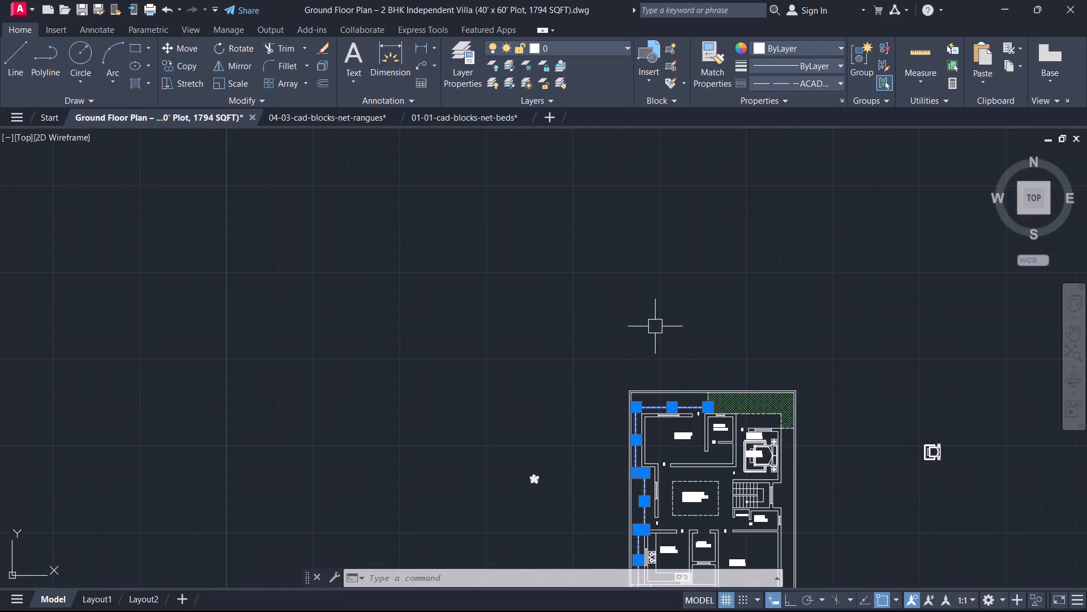
pyautogui.scroll(-1, 537, 392)
pyautogui.moveTo(544, 402); pyautogui.dragTo(649, 270, button='middle')
pyautogui.scroll(3, 649, 270)
pyautogui.moveTo(660, 343); pyautogui.dragTo(641, 342, button='middle')
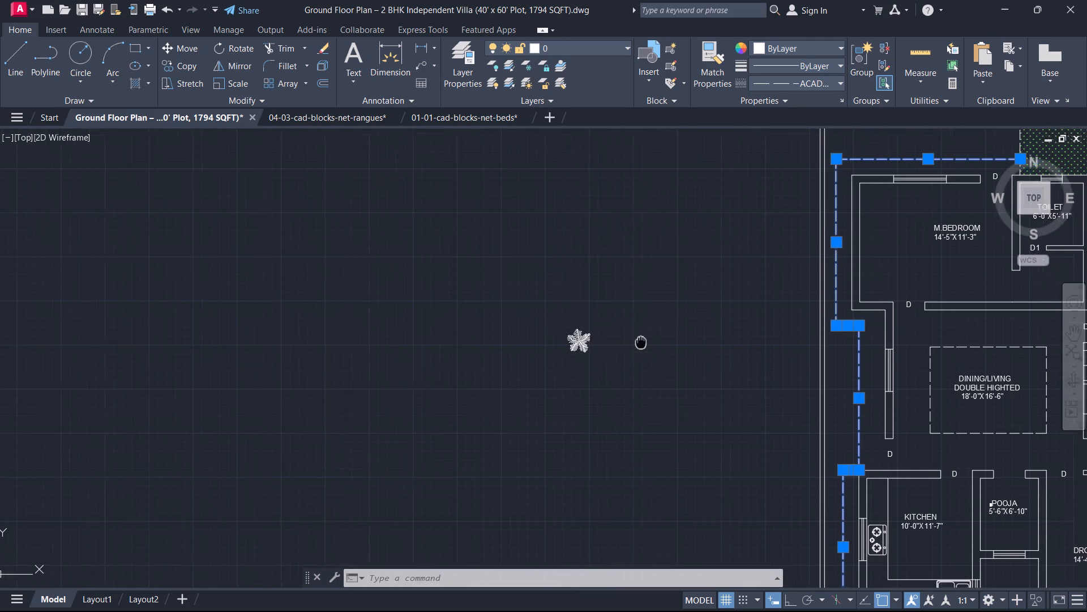
pyautogui.moveTo(641, 342); pyautogui.dragTo(608, 348, button='middle')
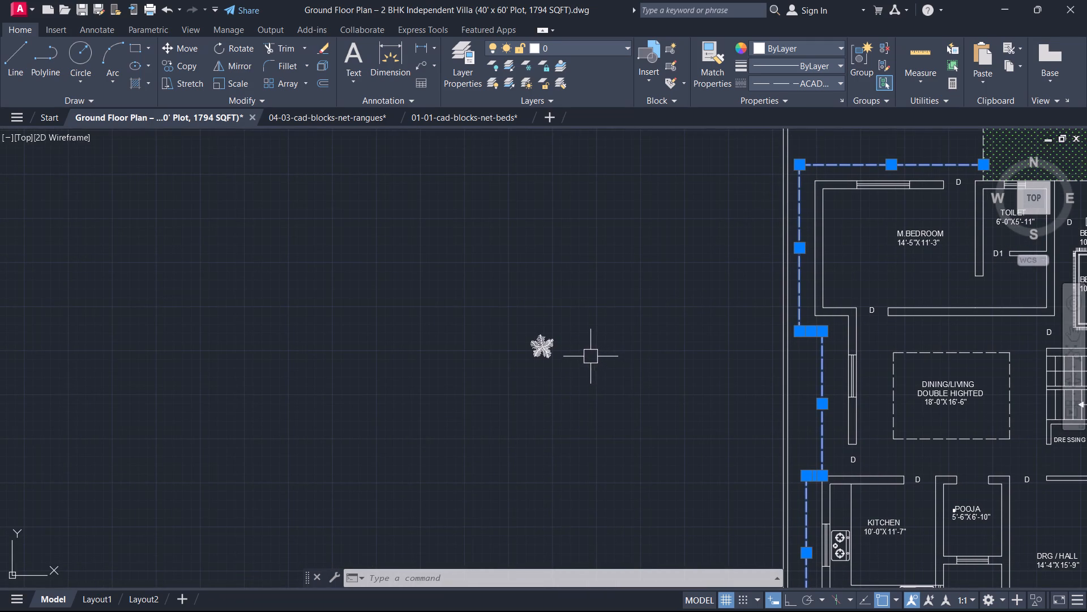
pyautogui.click(581, 368)
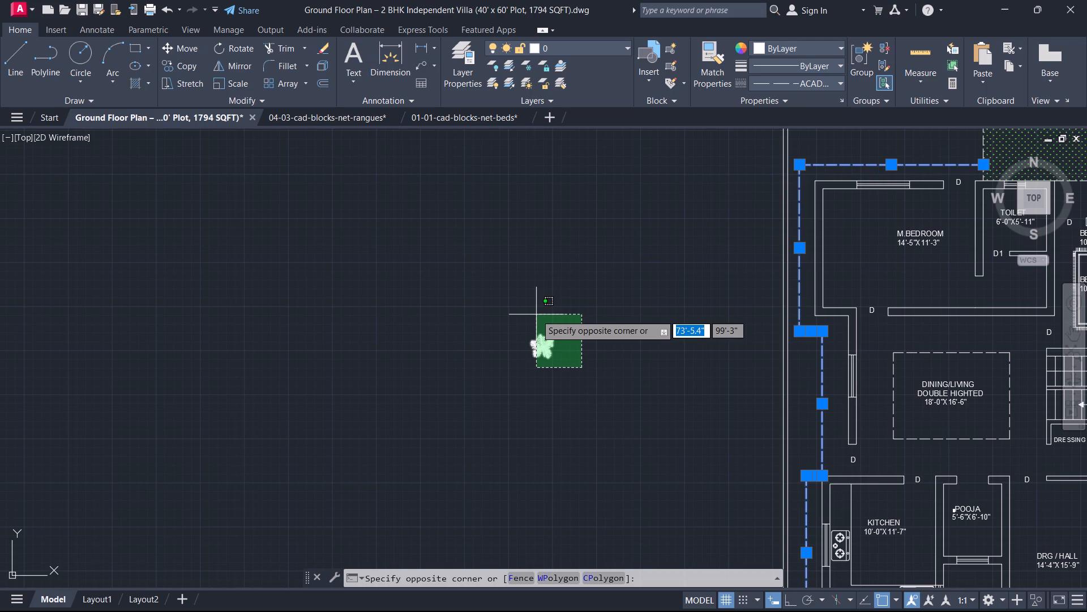
pyautogui.press('Escape')
pyautogui.press('Escape')
pyautogui.moveTo(564, 364); pyautogui.dragTo(553, 355)
pyautogui.click(529, 325)
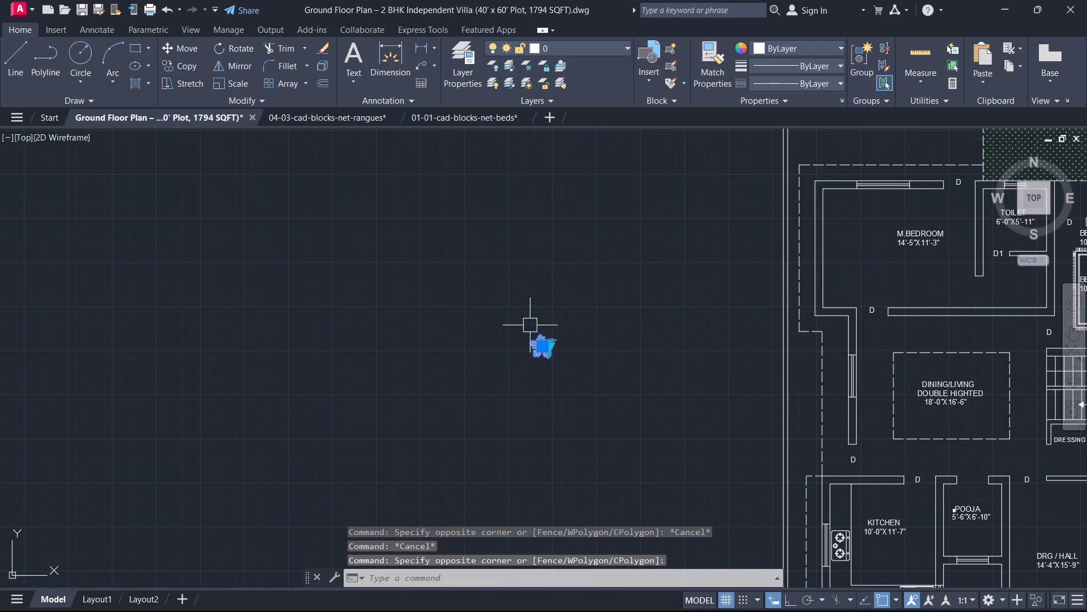
pyautogui.write('co')
pyautogui.press('space')
pyautogui.scroll(2, 535, 335)
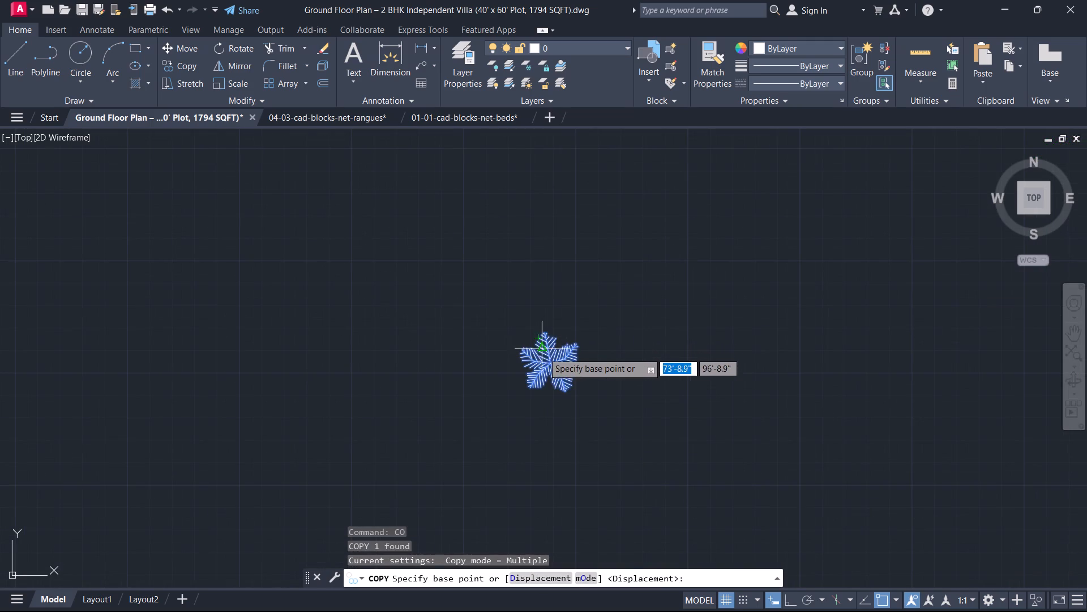
pyautogui.click(551, 369)
pyautogui.scroll(-3, 615, 346)
pyautogui.moveTo(615, 346); pyautogui.dragTo(591, 413, button='middle')
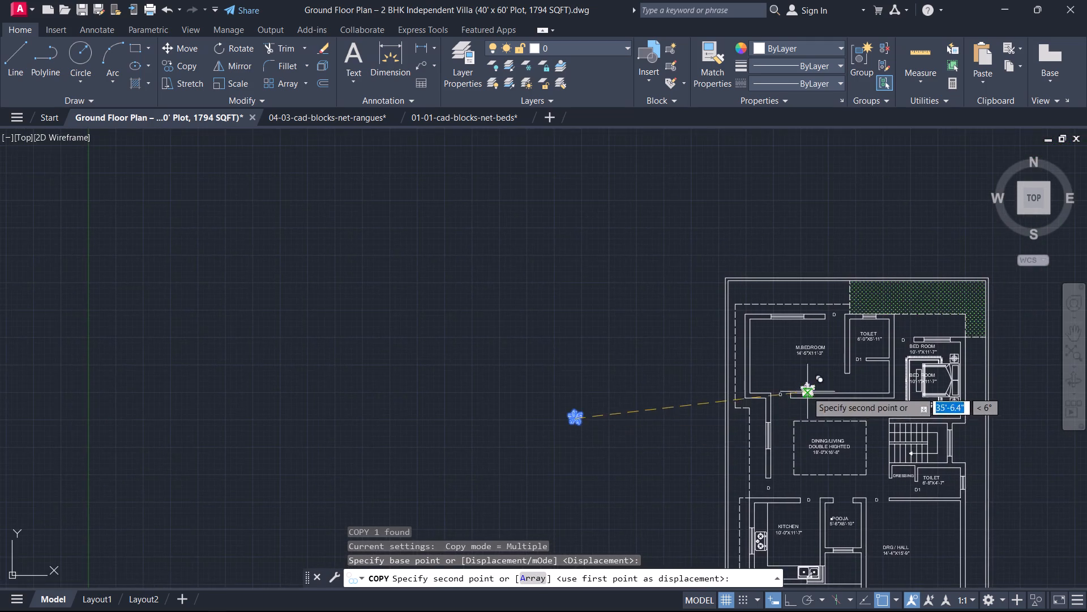
pyautogui.scroll(3, 784, 398)
pyautogui.scroll(1, 656, 457)
pyautogui.moveTo(666, 470); pyautogui.dragTo(744, 375, button='middle')
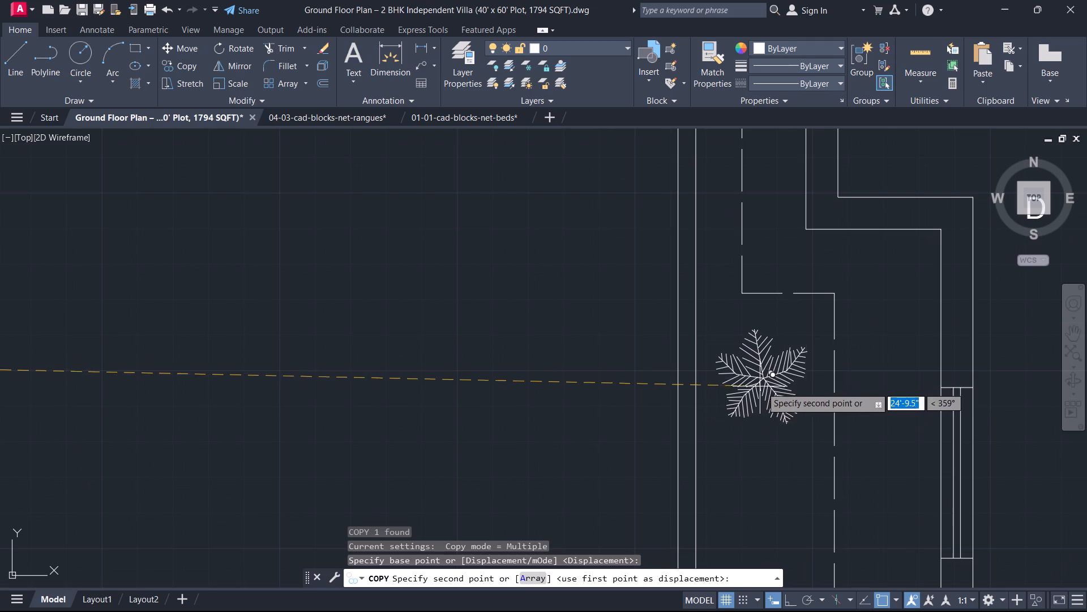
pyautogui.click(763, 386)
# Place three more plant copies in a column south of the first, along the dining area's west side.
pyautogui.scroll(-1, 746, 463)
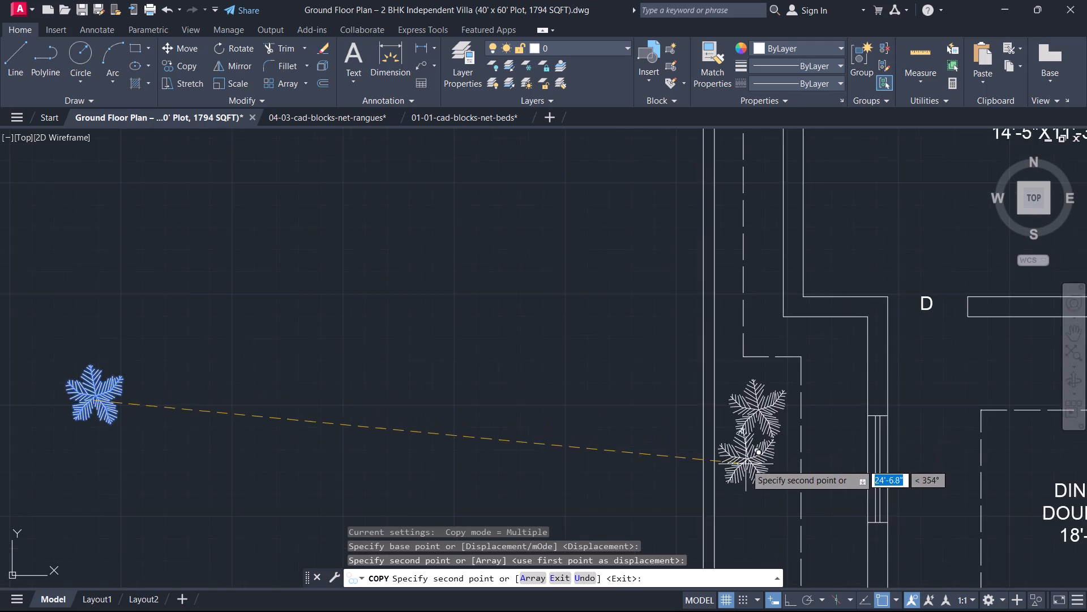
pyautogui.moveTo(746, 464); pyautogui.dragTo(772, 376, button='middle')
pyautogui.scroll(2, 775, 417)
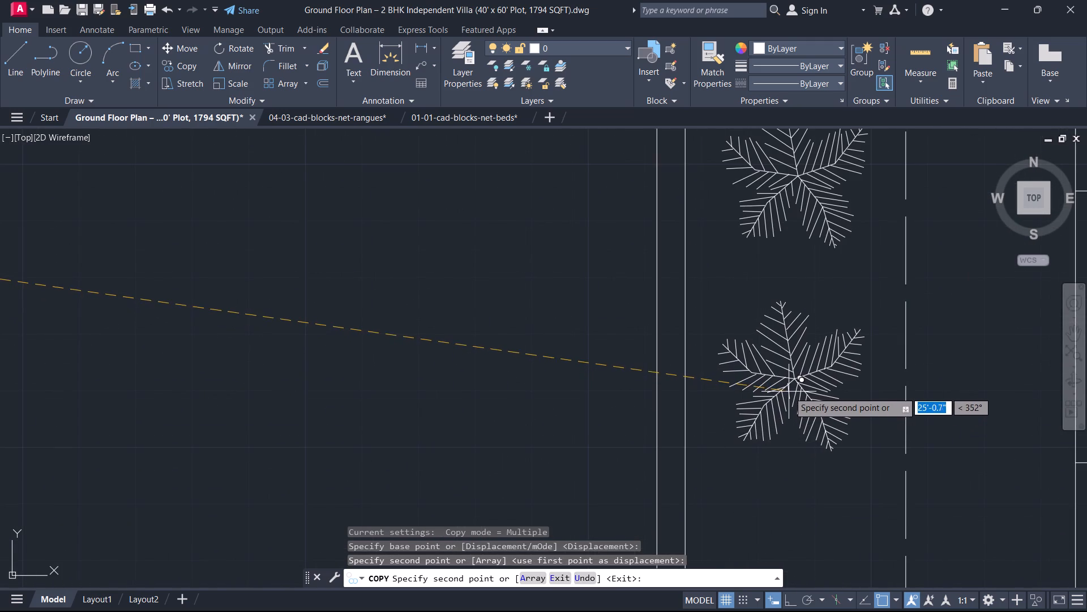
pyautogui.click(789, 392)
pyautogui.scroll(-3, 792, 427)
pyautogui.moveTo(791, 430); pyautogui.dragTo(802, 219, button='middle')
pyautogui.scroll(1, 799, 254)
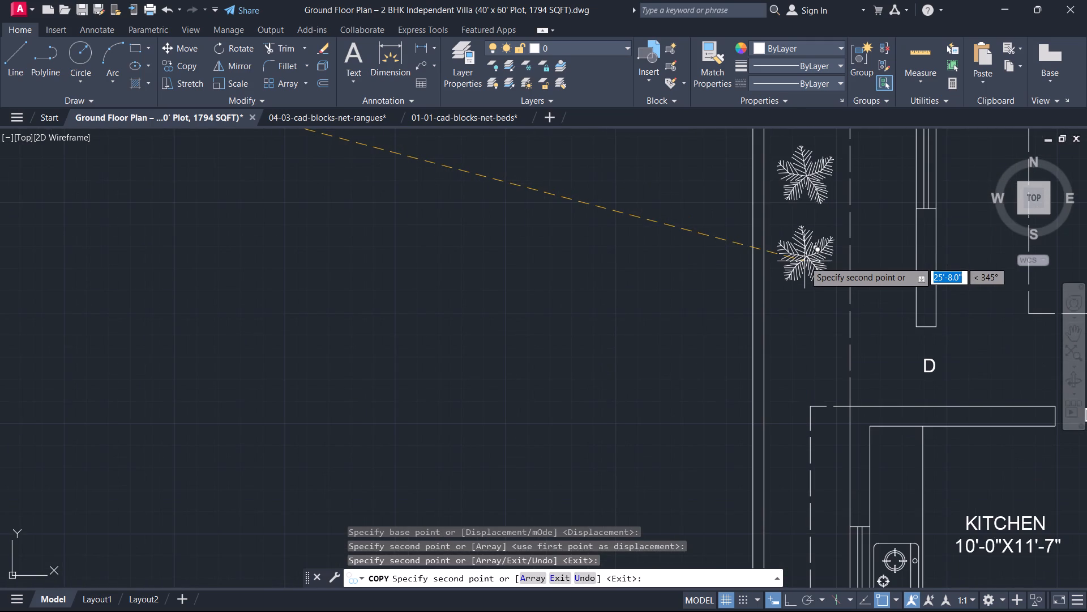
pyautogui.click(803, 260)
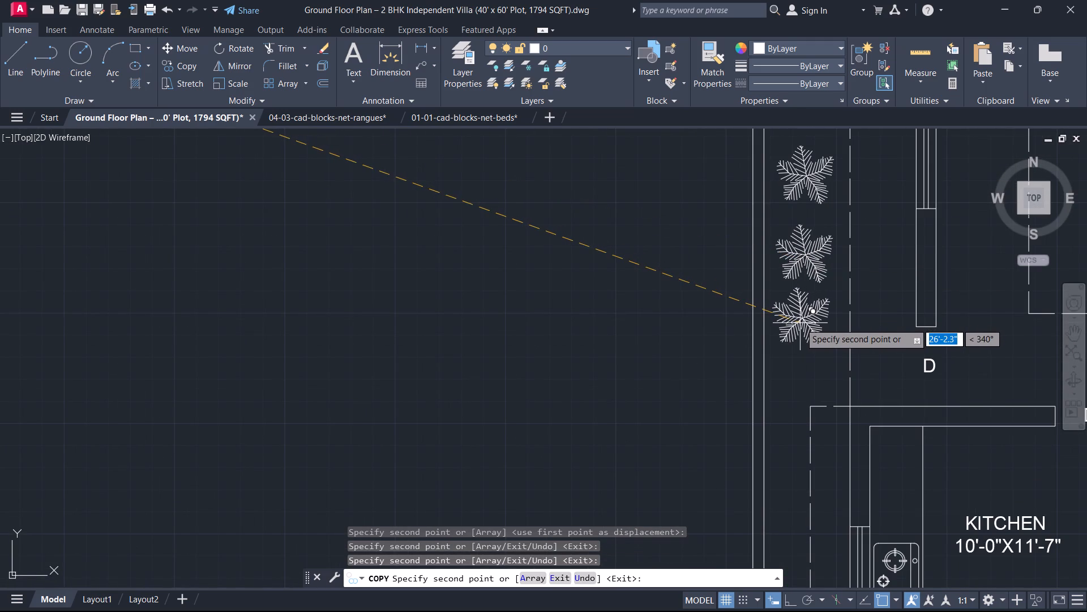
pyautogui.click(804, 334)
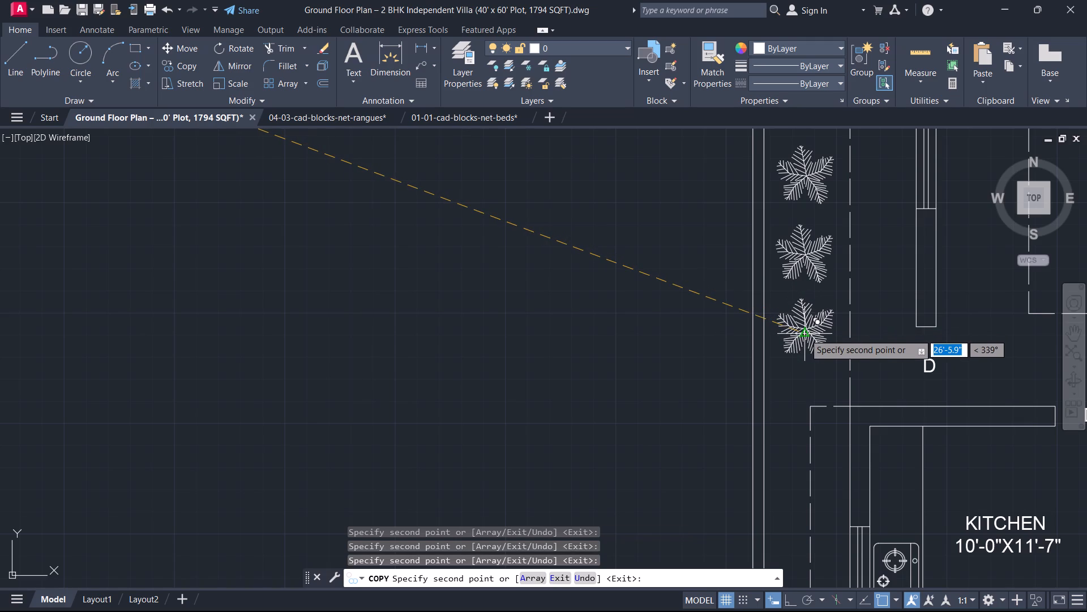
pyautogui.scroll(-3, 785, 360)
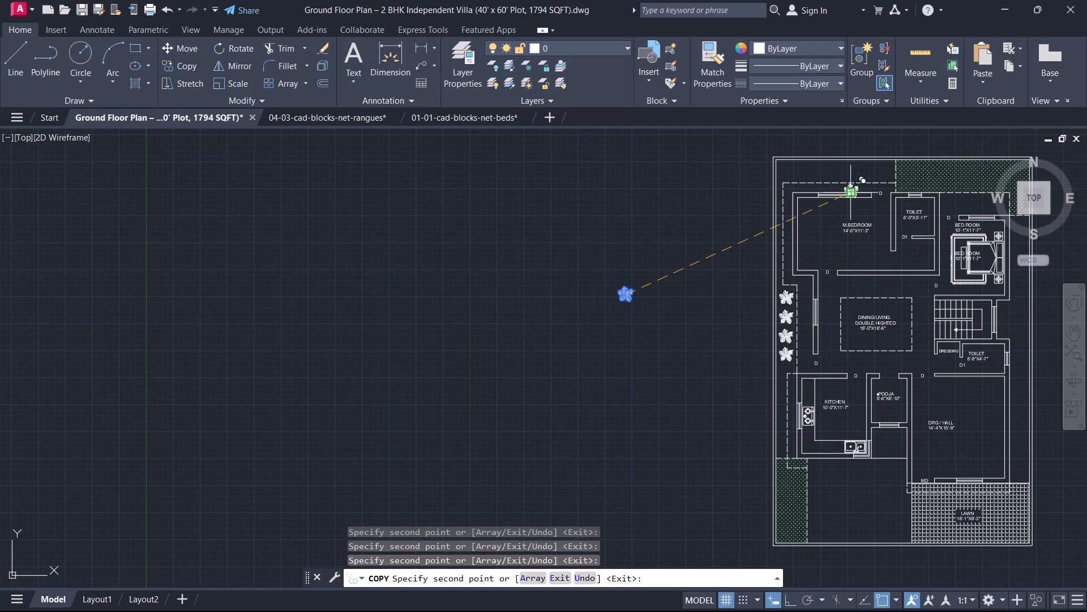
# Place five palm copies spread across the hatched planting area north of the toilet and bedroom.
pyautogui.moveTo(940, 284); pyautogui.dragTo(608, 454, button='middle')
pyautogui.scroll(3, 636, 380)
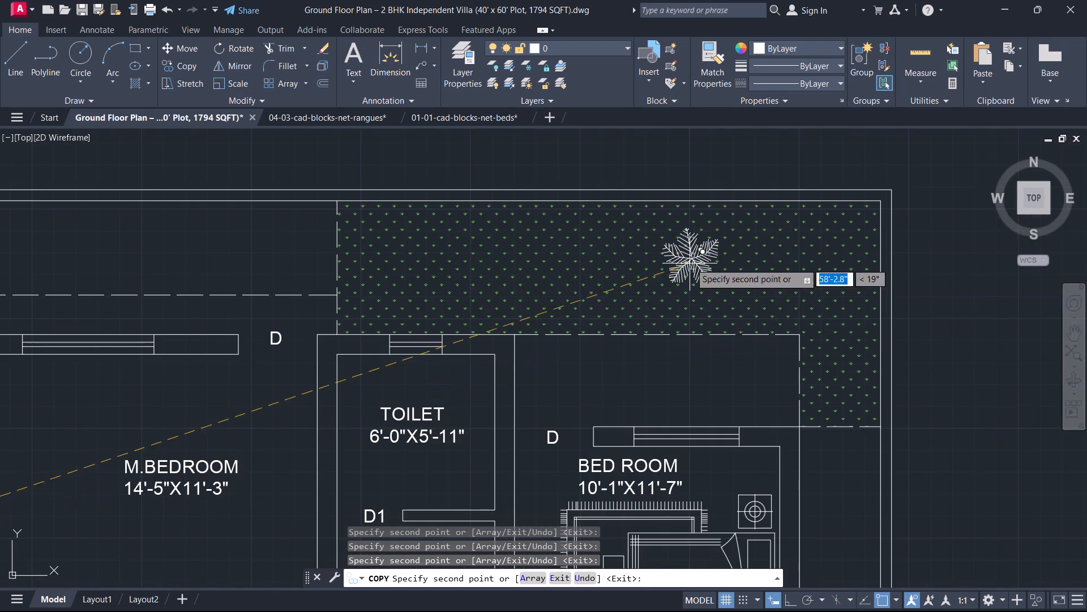
pyautogui.click(750, 241)
pyautogui.click(781, 289)
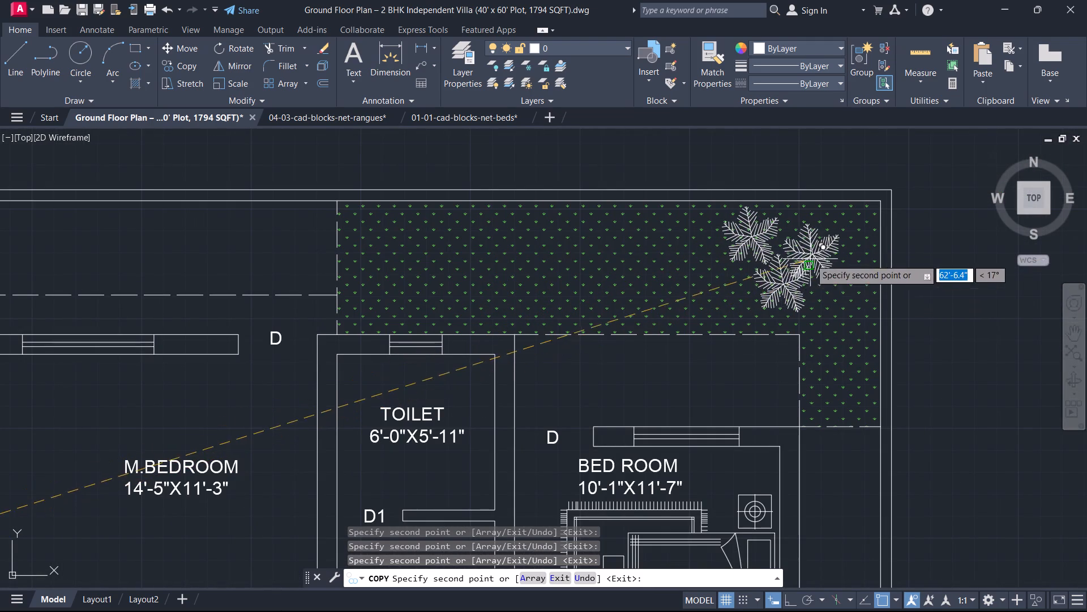
pyautogui.click(617, 251)
pyautogui.click(565, 296)
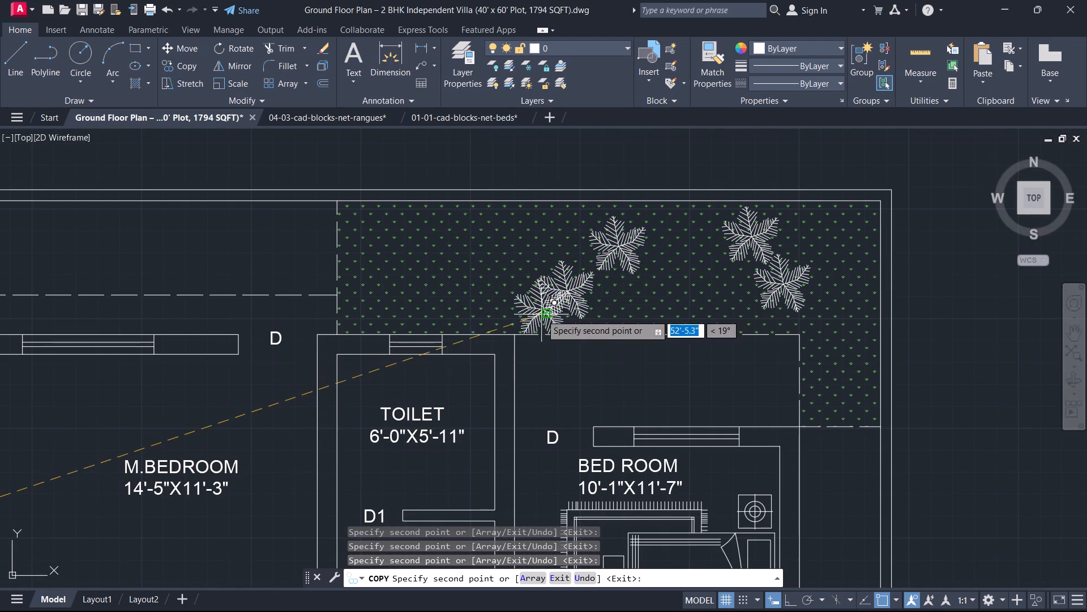
pyautogui.click(473, 245)
pyautogui.press('Escape')
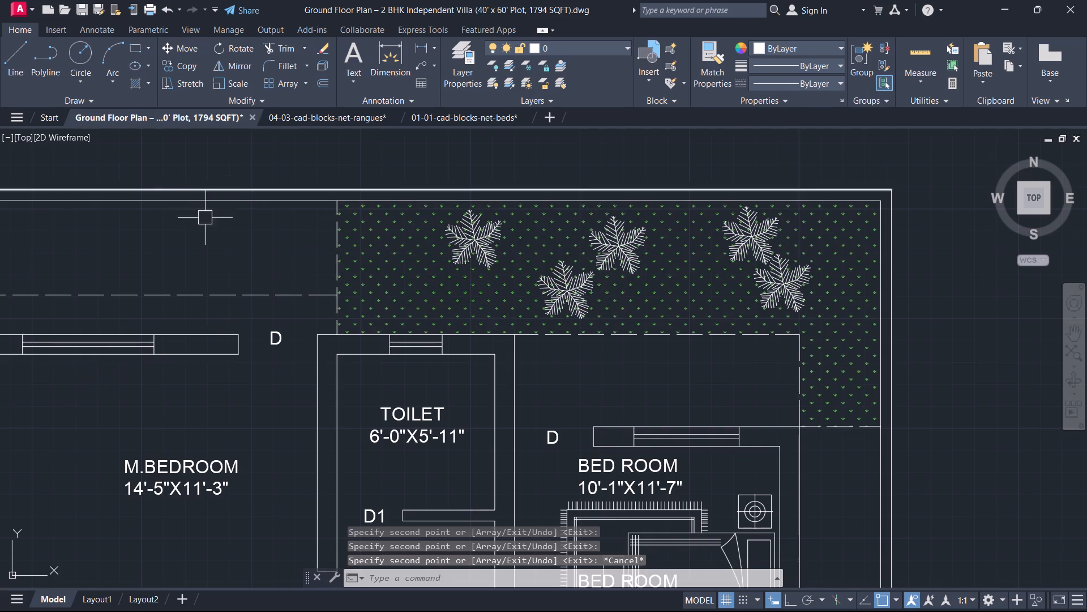
# Switch the source plant block outside the plan to the Type 1 Evergreen (Plan) version.
pyautogui.scroll(-2, 208, 223)
pyautogui.moveTo(210, 226); pyautogui.dragTo(694, 184, button='middle')
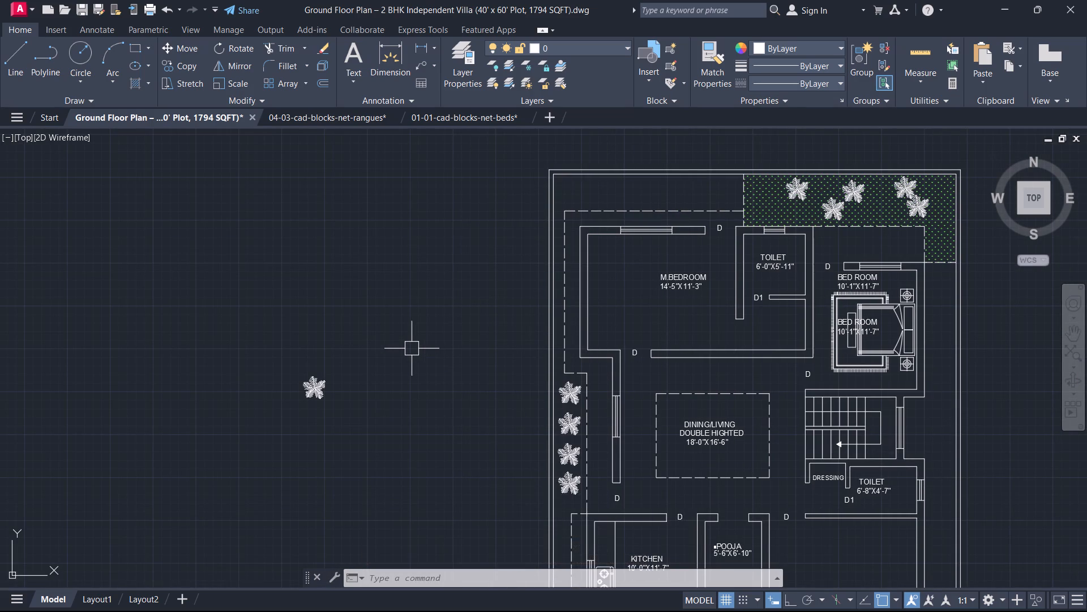
pyautogui.scroll(4, 304, 406)
pyautogui.click(339, 343)
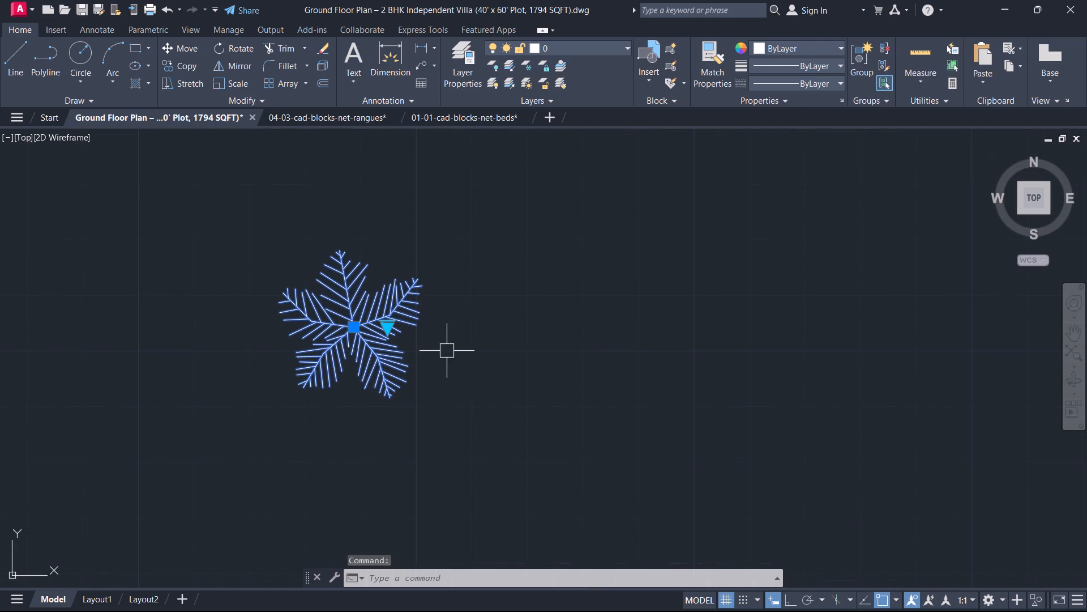
pyautogui.click(389, 325)
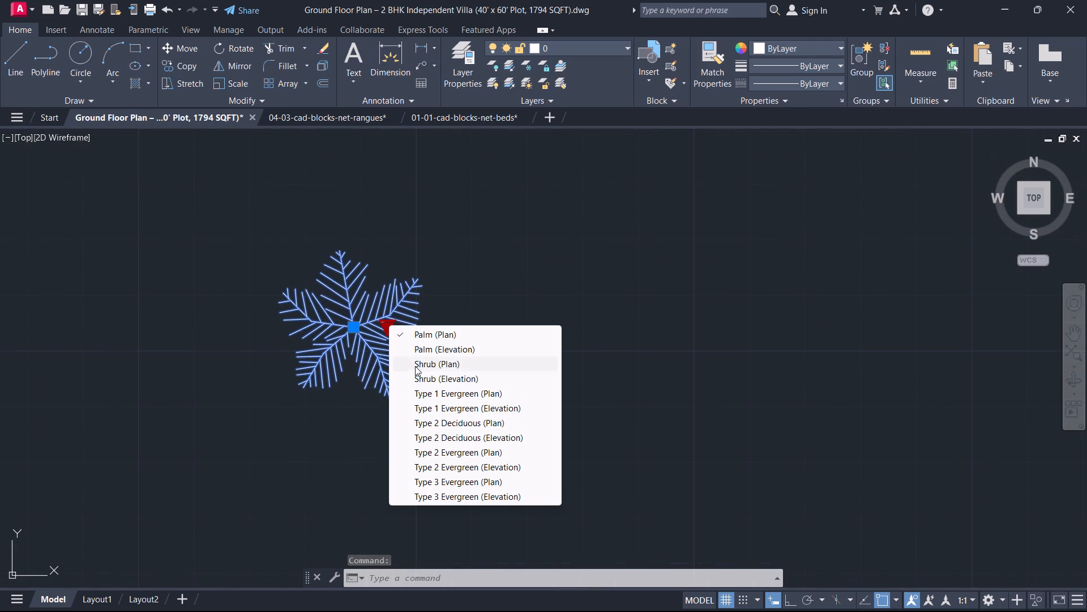
pyautogui.click(460, 395)
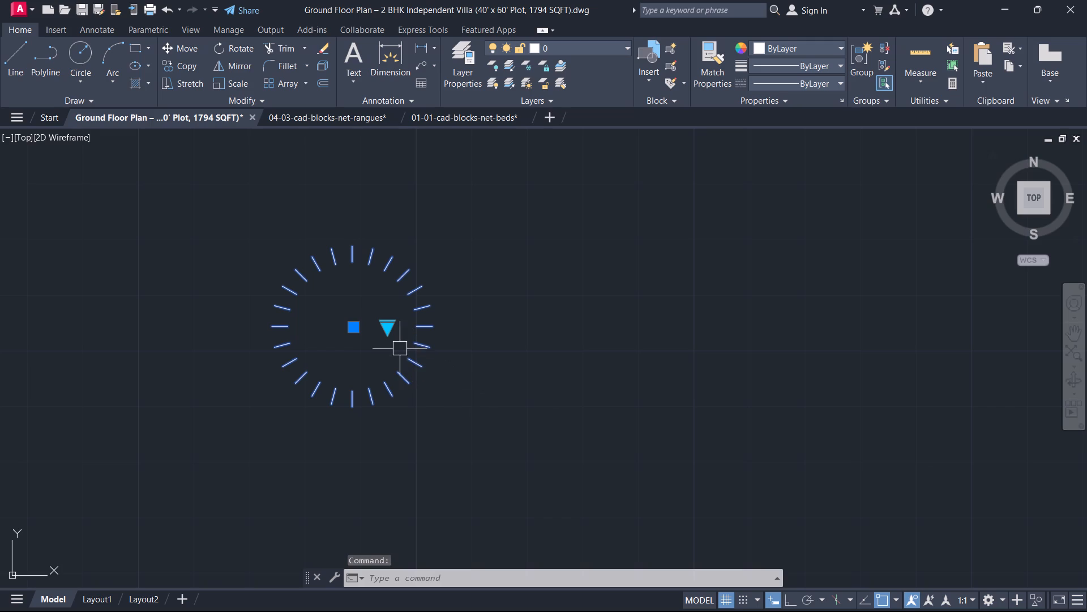
pyautogui.press('Escape')
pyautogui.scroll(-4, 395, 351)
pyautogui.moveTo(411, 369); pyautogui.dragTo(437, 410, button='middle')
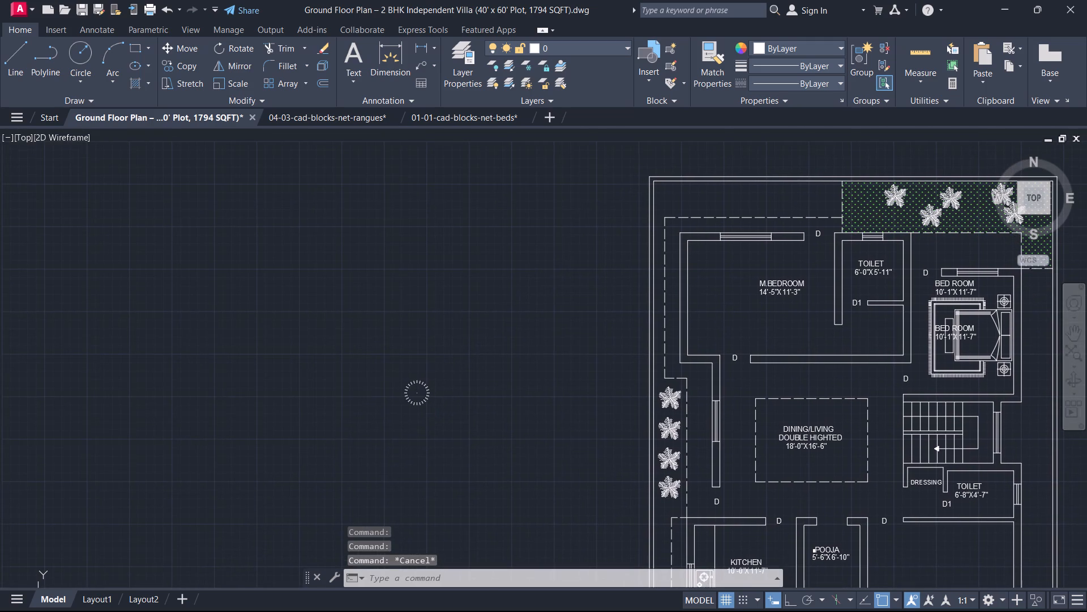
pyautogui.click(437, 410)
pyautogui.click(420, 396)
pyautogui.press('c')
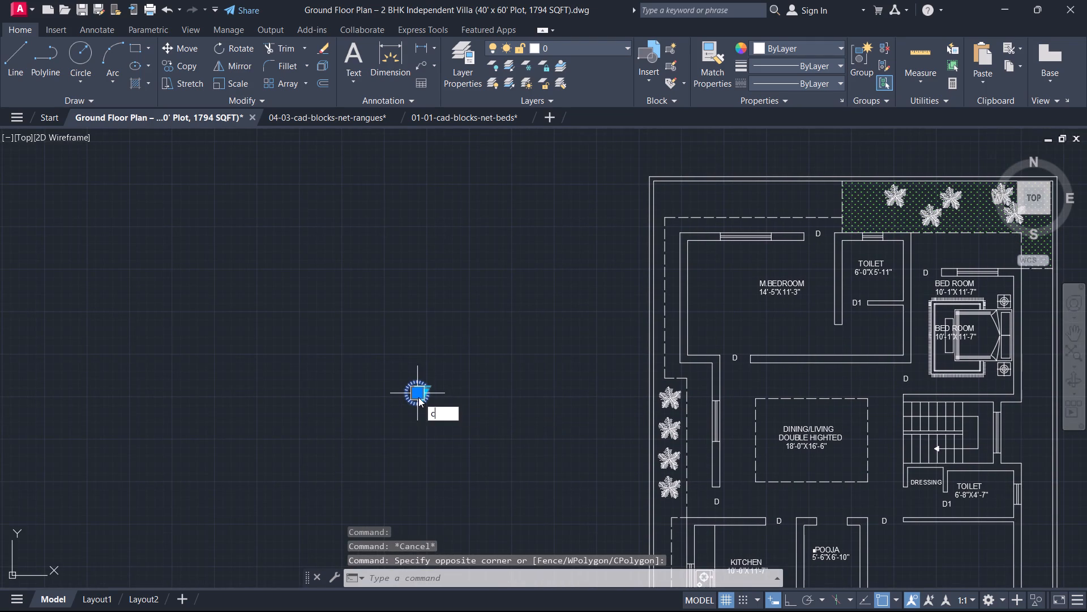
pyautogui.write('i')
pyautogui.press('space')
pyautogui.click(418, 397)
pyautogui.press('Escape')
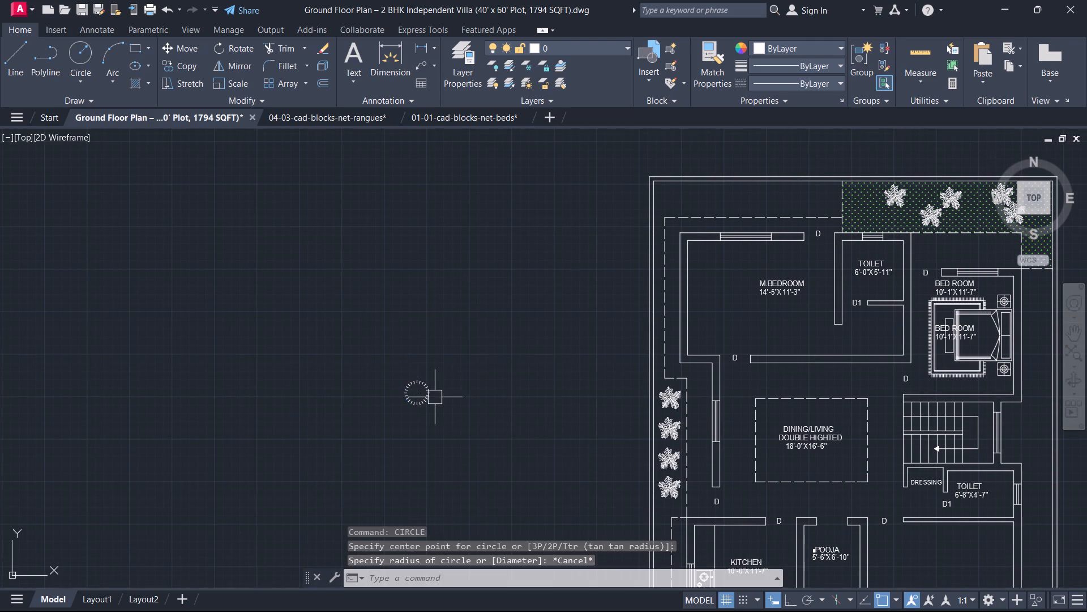
# Copy the Type 1 Evergreen from outside the plan into the northeast planting area, just west of the easternmost palm pair.
pyautogui.click(434, 397)
pyautogui.write('cop')
pyautogui.press('space')
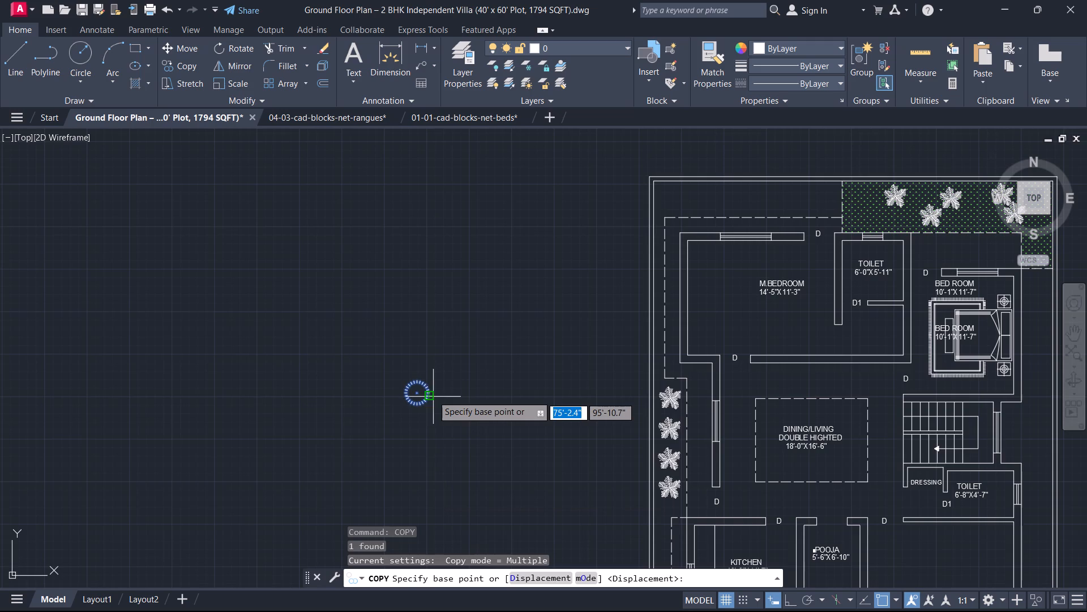
pyautogui.scroll(4, 413, 395)
pyautogui.moveTo(426, 390); pyautogui.dragTo(438, 406)
pyautogui.scroll(-7, 556, 408)
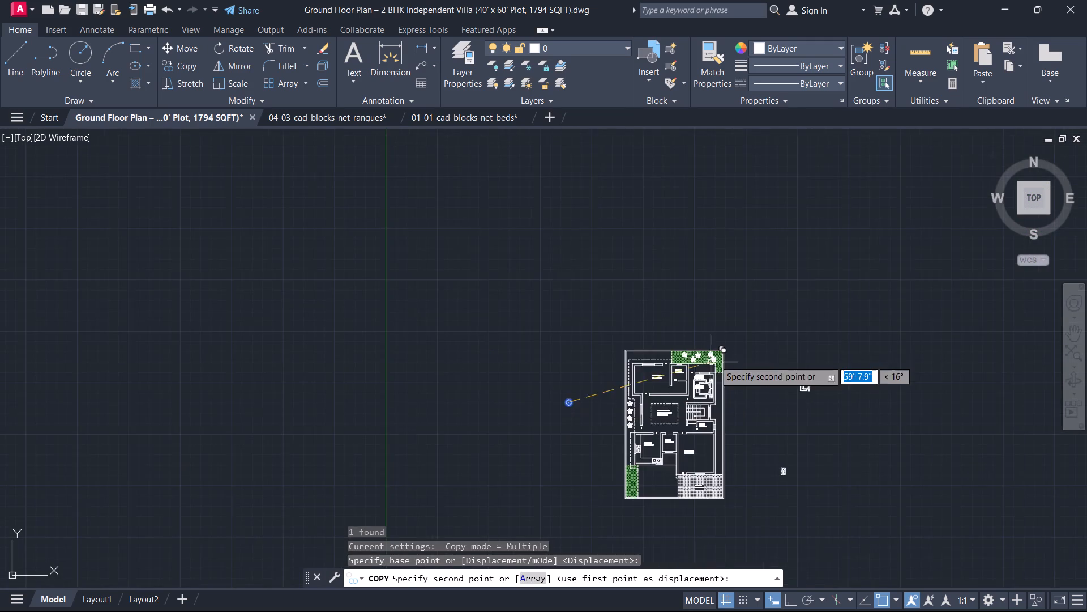
pyautogui.scroll(5, 720, 359)
pyautogui.scroll(3, 636, 376)
pyautogui.click(623, 382)
pyautogui.scroll(-3, 587, 386)
pyautogui.press('Escape')
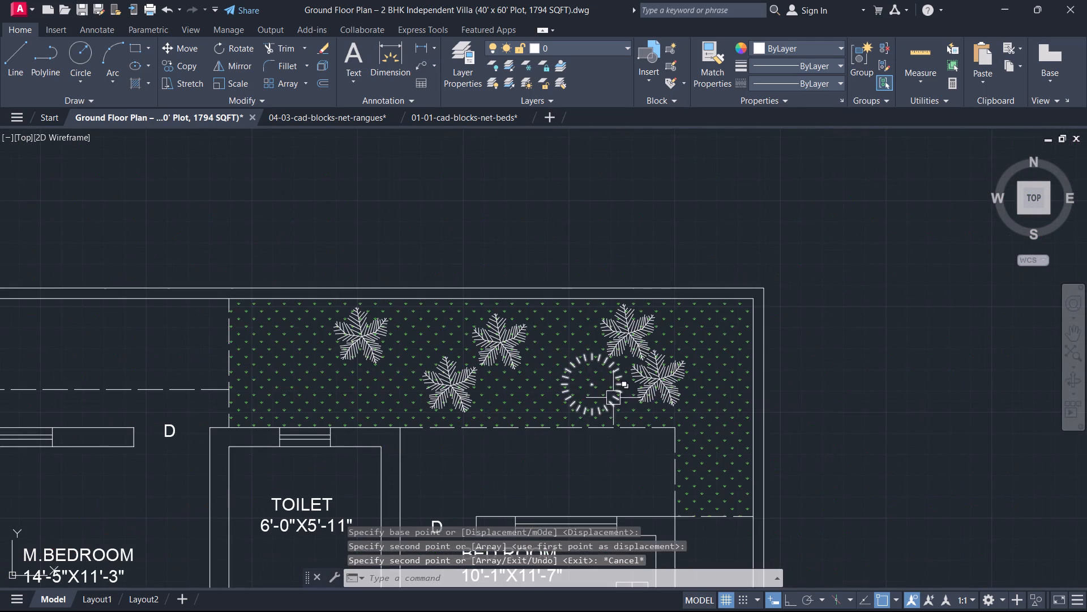
# Switch the source plant block outside the plan to the Shrub (Plan) version.
pyautogui.moveTo(549, 399); pyautogui.dragTo(718, 392, button='middle')
pyautogui.scroll(-1, 550, 400)
pyautogui.scroll(-1, 380, 406)
pyautogui.moveTo(379, 406); pyautogui.dragTo(667, 256, button='middle')
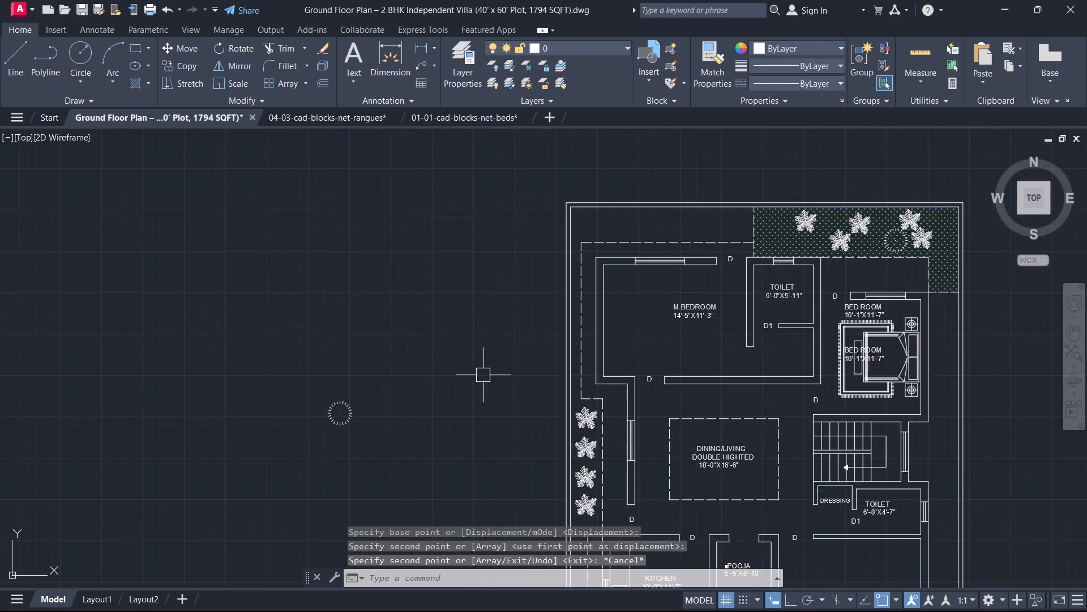
pyautogui.scroll(2, 416, 392)
pyautogui.click(261, 435)
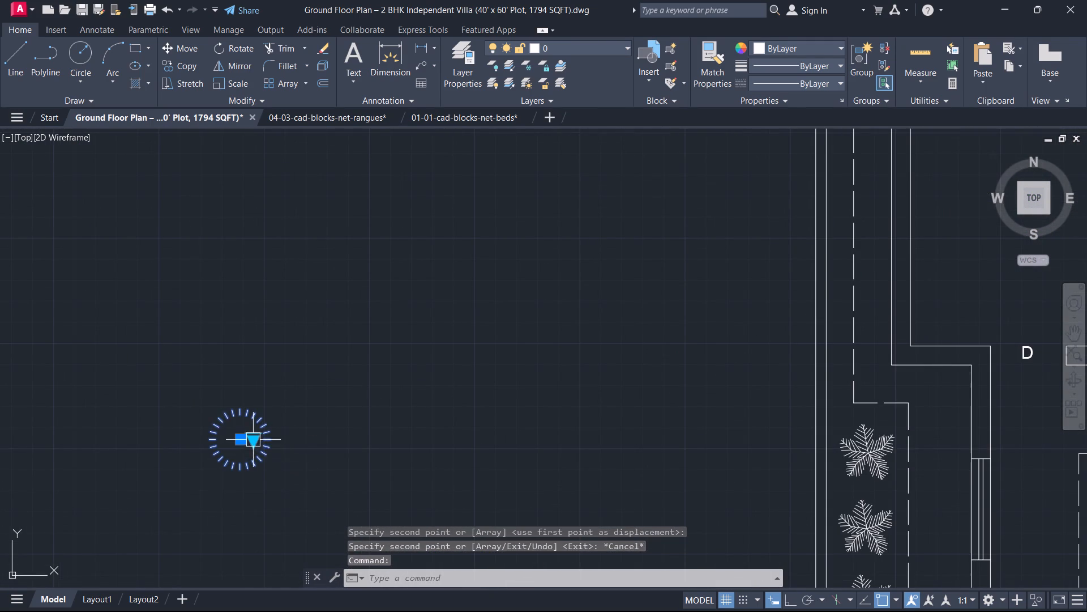
pyautogui.click(257, 439)
pyautogui.click(291, 294)
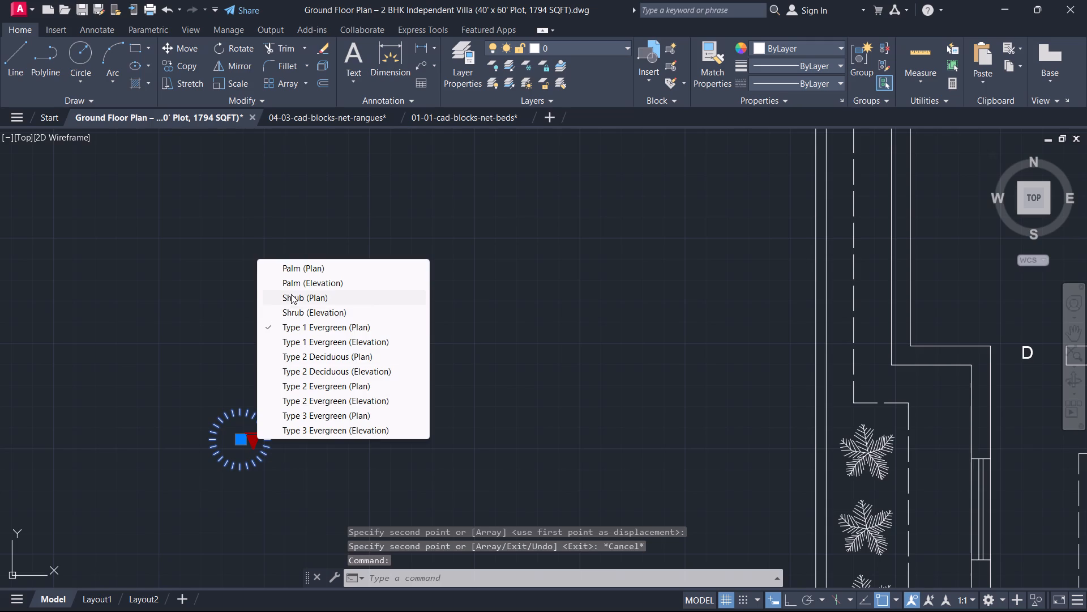
# Copy the shrub from outside the plan to five spots around the three western palms in the northeast planting area.
pyautogui.scroll(4, 267, 446)
pyautogui.moveTo(271, 458); pyautogui.dragTo(503, 403, button='middle')
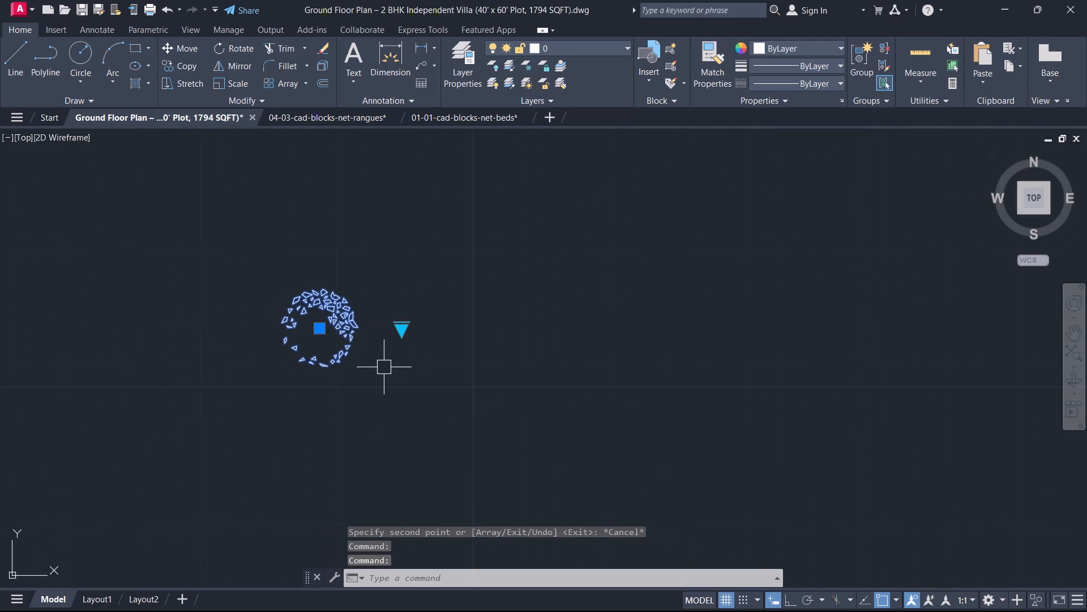
pyautogui.press('c')
pyautogui.press('o')
pyautogui.press('space')
pyautogui.moveTo(313, 339); pyautogui.dragTo(326, 348)
pyautogui.scroll(-6, 453, 350)
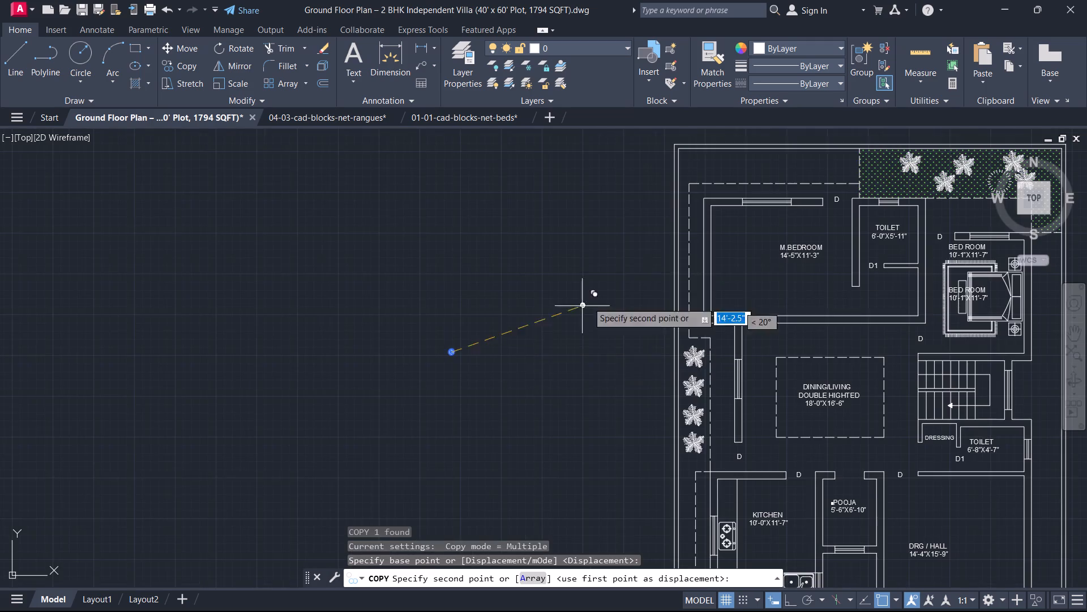
pyautogui.moveTo(903, 265); pyautogui.dragTo(681, 441, button='middle')
pyautogui.scroll(1, 831, 347)
pyautogui.scroll(3, 669, 311)
pyautogui.moveTo(739, 302); pyautogui.dragTo(745, 318)
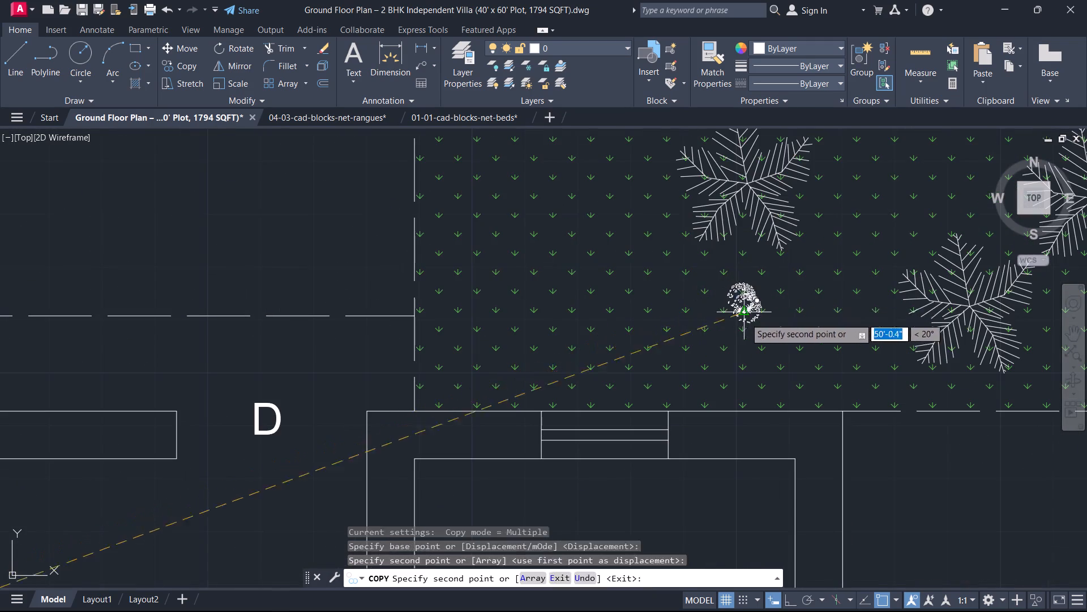
pyautogui.moveTo(796, 356); pyautogui.dragTo(821, 367)
pyautogui.moveTo(851, 287); pyautogui.dragTo(799, 382, button='middle')
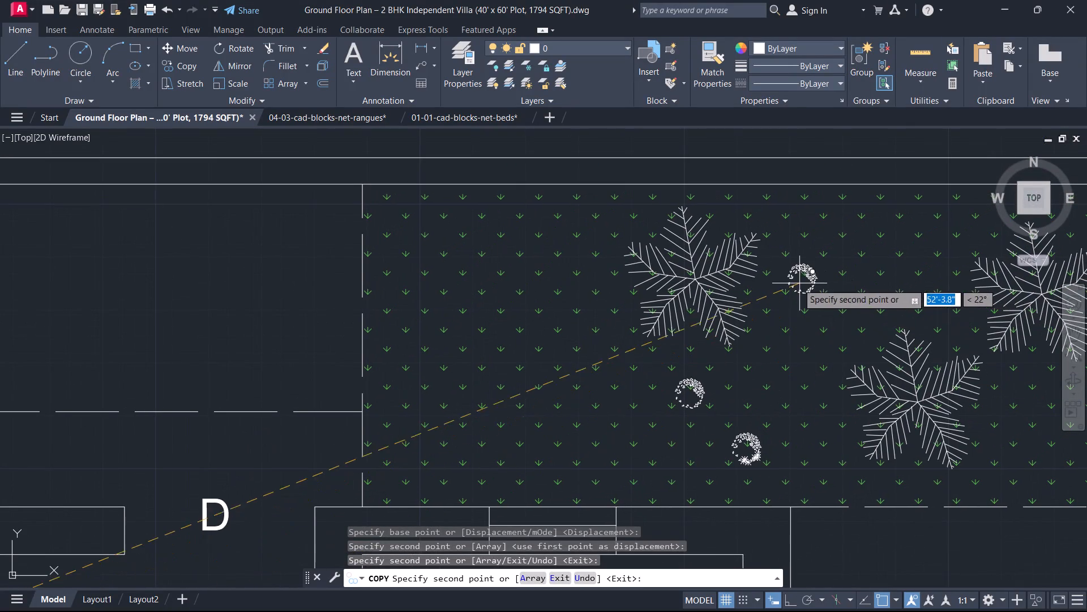
pyautogui.moveTo(774, 276); pyautogui.dragTo(780, 295)
pyautogui.click(785, 327)
pyautogui.click(936, 320)
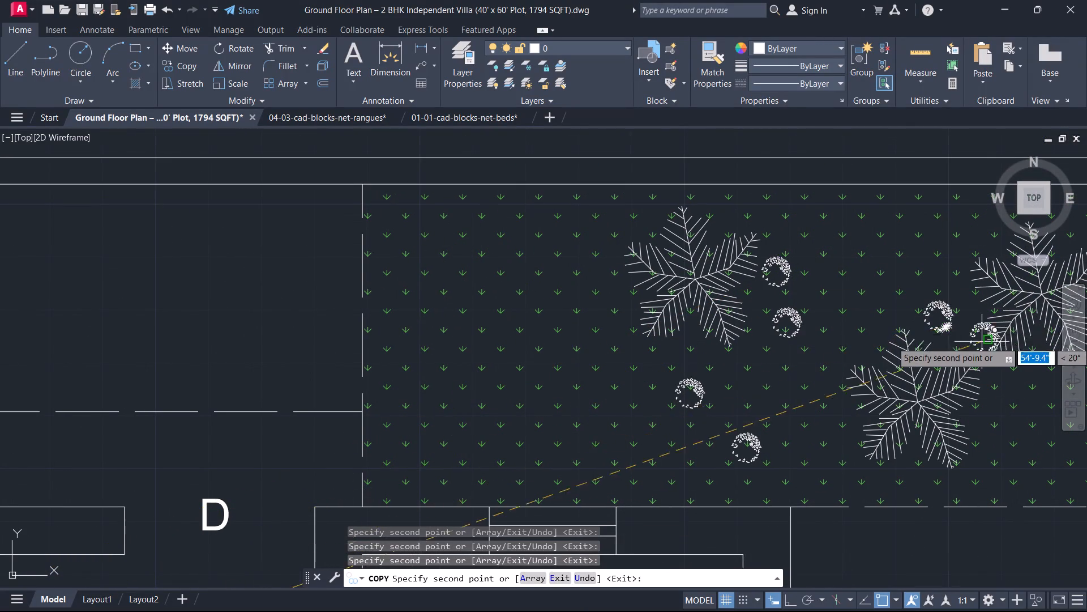
# Place two more shrub copies beside the two easternmost palms in the northeast planting area.
pyautogui.scroll(-2, 982, 342)
pyautogui.moveTo(979, 341); pyautogui.dragTo(610, 351, button='middle')
pyautogui.scroll(2, 798, 323)
pyautogui.click(785, 346)
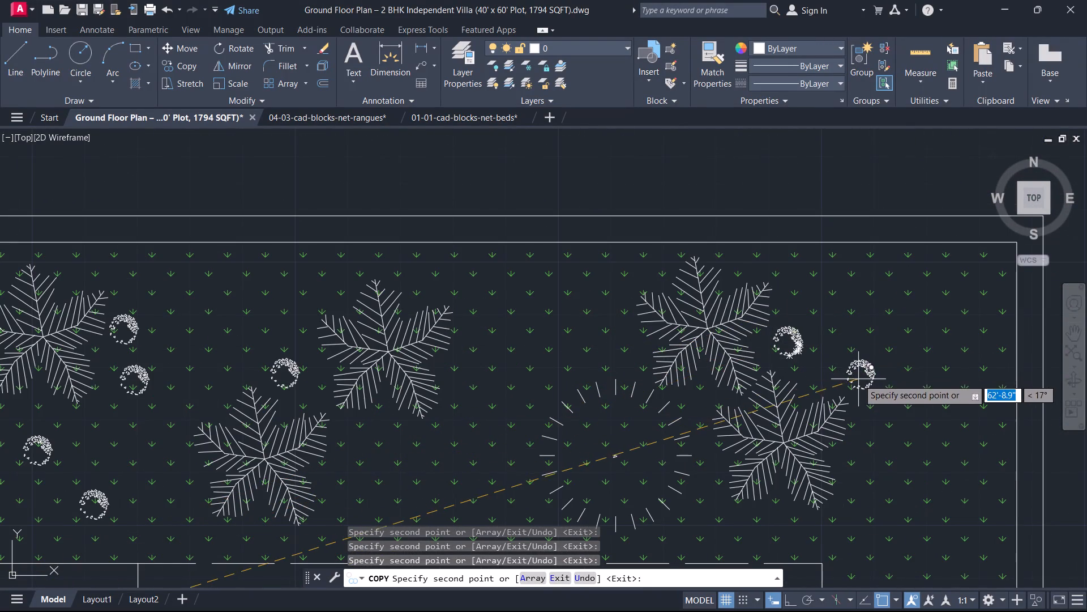
pyautogui.click(858, 379)
pyautogui.press('Escape')
# Delete the source shrub block left outside the plan, west of the west boundary wall.
pyautogui.scroll(-3, 660, 384)
pyautogui.moveTo(654, 382); pyautogui.dragTo(874, 335, button='middle')
pyautogui.scroll(-1, 875, 335)
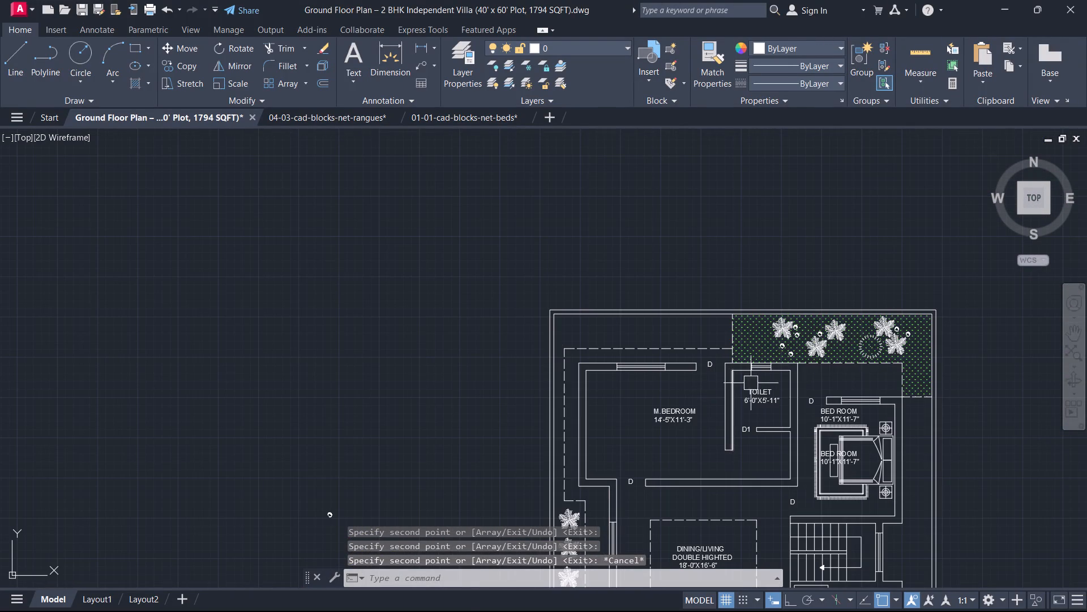
pyautogui.scroll(2, 801, 314)
pyautogui.scroll(-3, 711, 351)
pyautogui.moveTo(704, 355); pyautogui.dragTo(917, 221, button='middle')
pyautogui.click(707, 367)
pyautogui.click(598, 254)
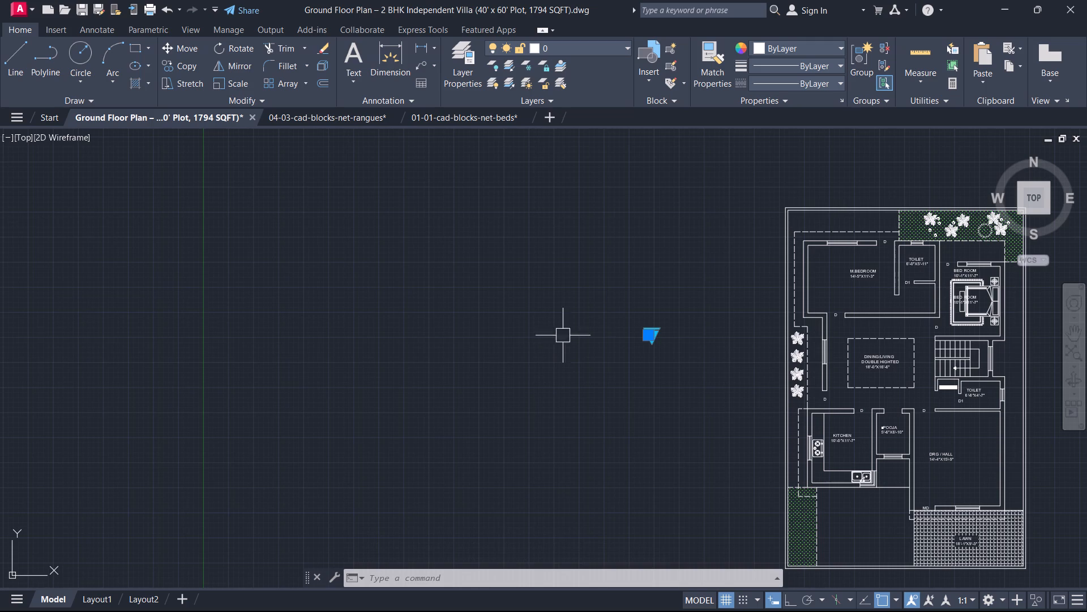
pyautogui.press('Delete')
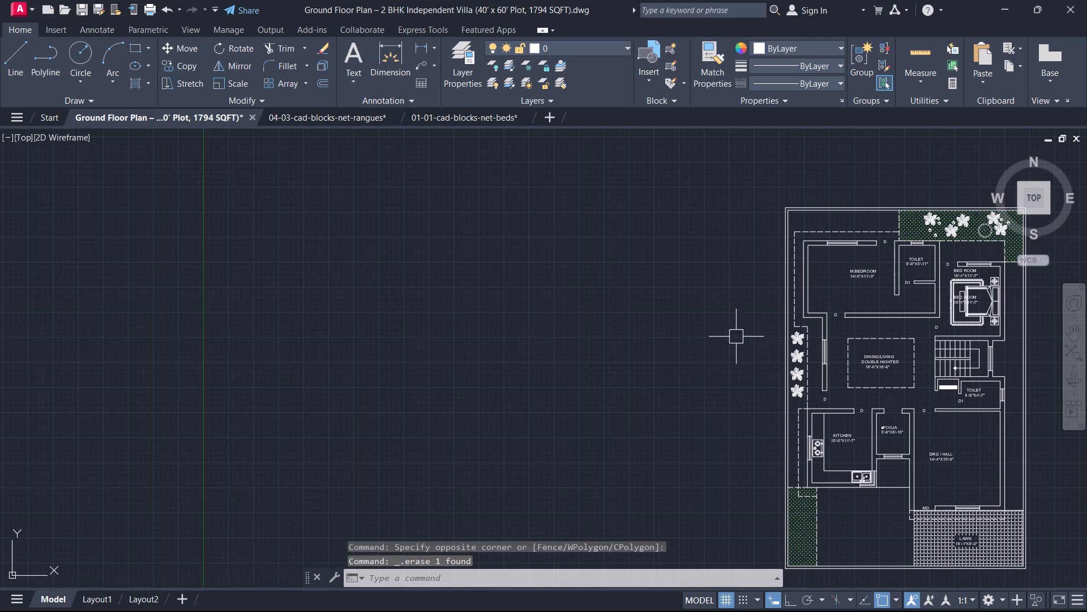
# Move the D label at the master bedroom's north door slightly south, into the wall opening.
pyautogui.scroll(3, 834, 273)
pyautogui.moveTo(845, 257); pyautogui.dragTo(751, 403, button='middle')
pyautogui.scroll(2, 754, 314)
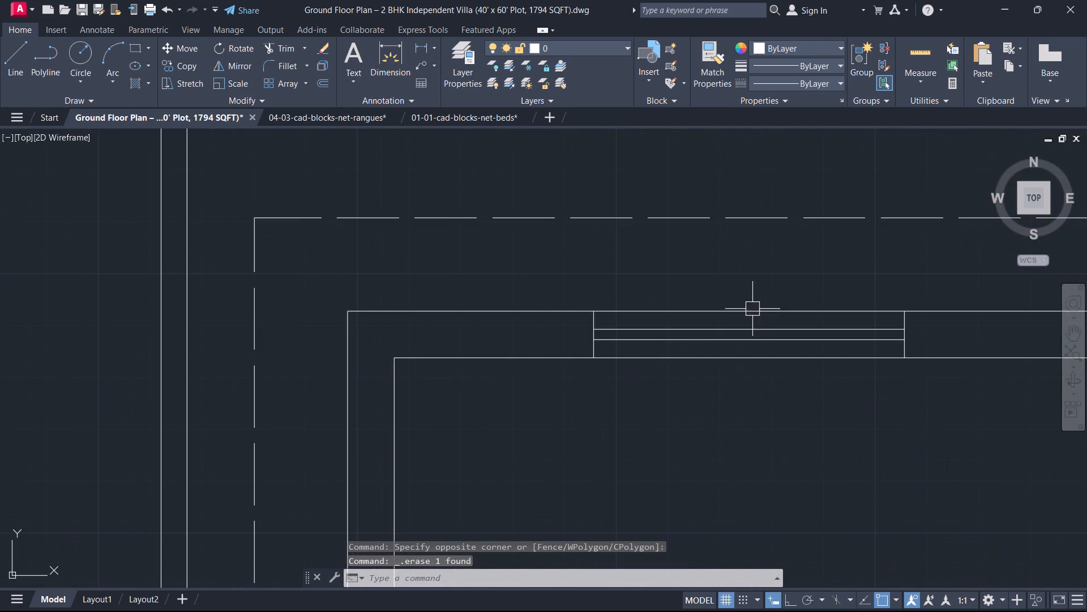
pyautogui.scroll(-2, 768, 305)
pyautogui.moveTo(769, 306); pyautogui.dragTo(547, 342, button='middle')
pyautogui.scroll(2, 745, 362)
pyautogui.click(684, 356)
pyautogui.click(634, 300)
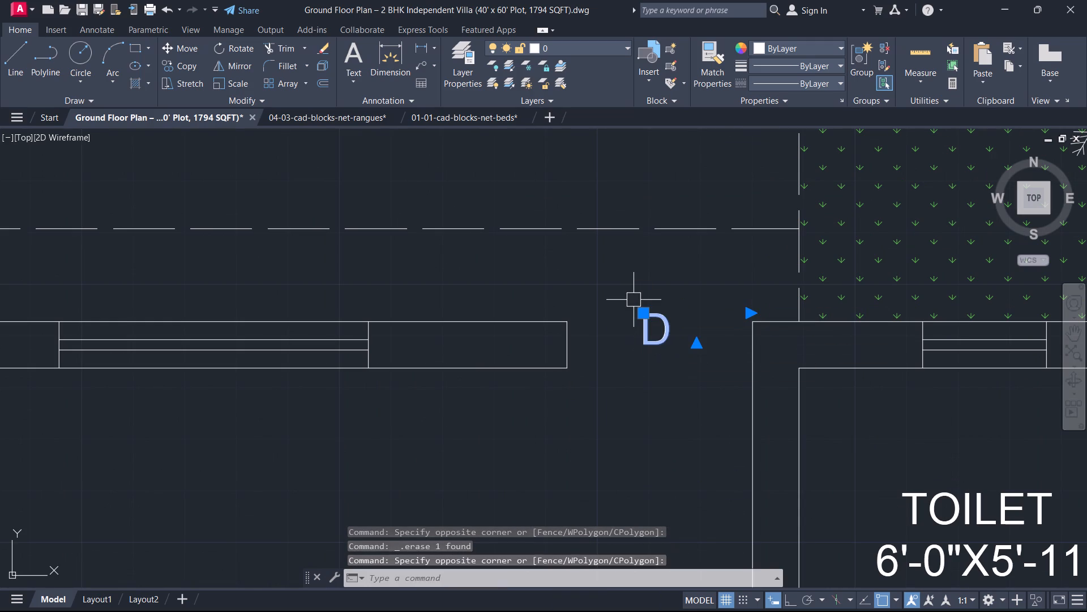
pyautogui.write('m')
pyautogui.press('space')
pyautogui.scroll(3, 641, 305)
pyautogui.click(657, 329)
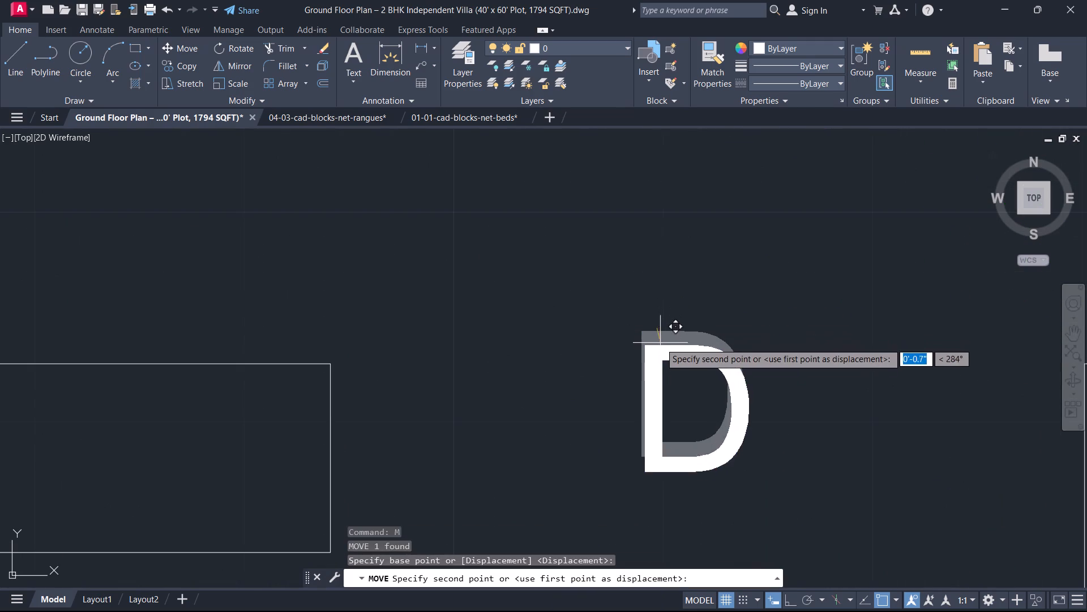
pyautogui.click(659, 373)
pyautogui.press('Escape')
# Copy the D label to the space between the master bedroom's north window and the dashed outline.
pyautogui.scroll(-3, 657, 373)
pyautogui.moveTo(656, 373); pyautogui.dragTo(723, 364, button='middle')
pyautogui.moveTo(755, 413); pyautogui.dragTo(745, 402)
pyautogui.click(707, 348)
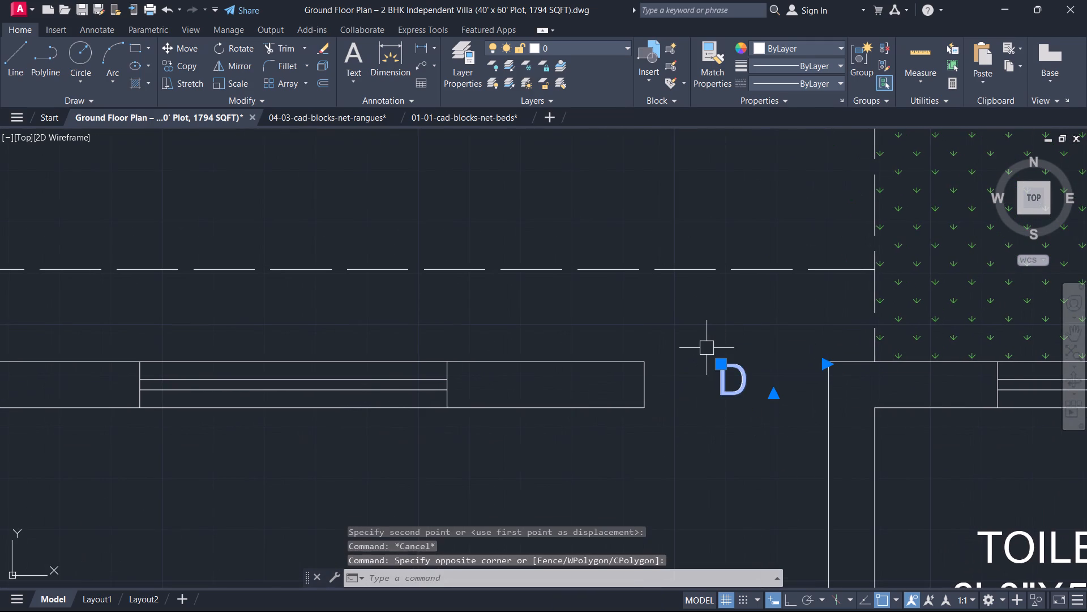
pyautogui.press('c')
pyautogui.write('o')
pyautogui.press('space')
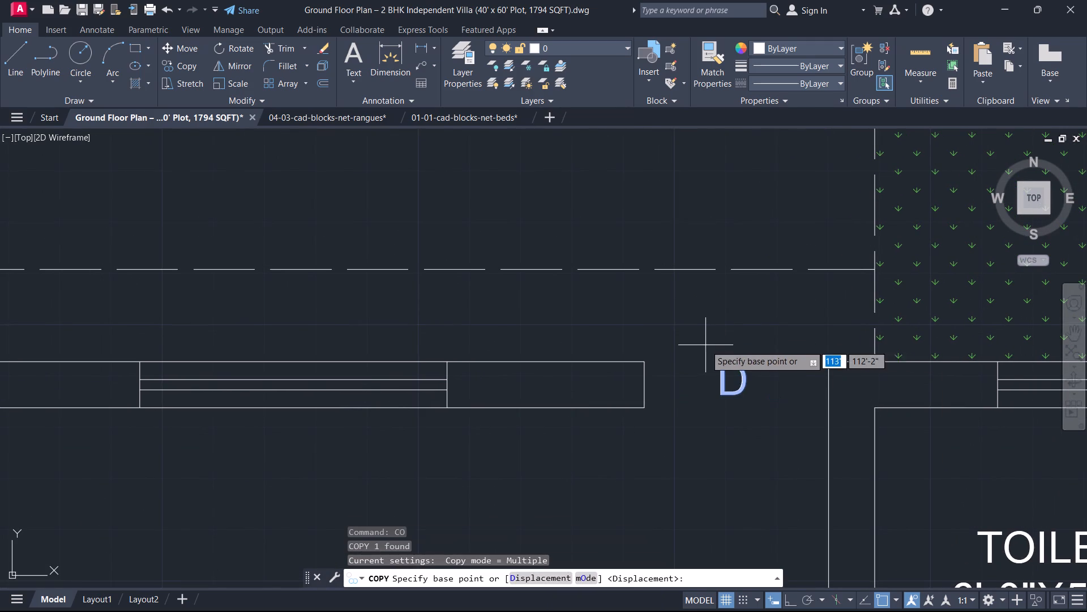
pyautogui.scroll(1, 716, 359)
pyautogui.click(726, 363)
pyautogui.moveTo(574, 310); pyautogui.dragTo(872, 322, button='middle')
pyautogui.scroll(-1, 574, 310)
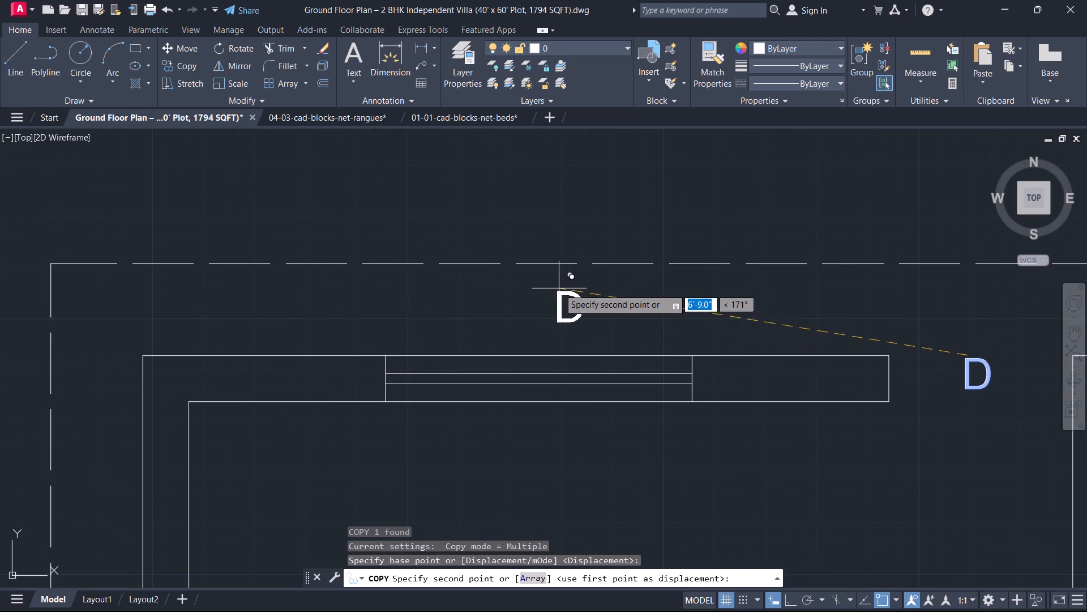
pyautogui.click(542, 305)
pyautogui.press('Escape')
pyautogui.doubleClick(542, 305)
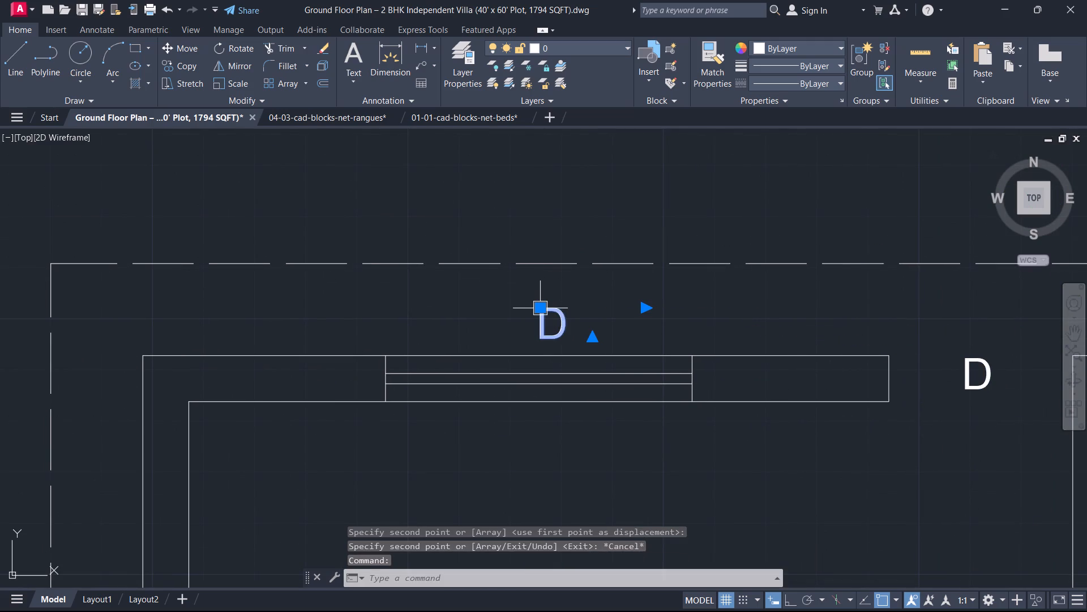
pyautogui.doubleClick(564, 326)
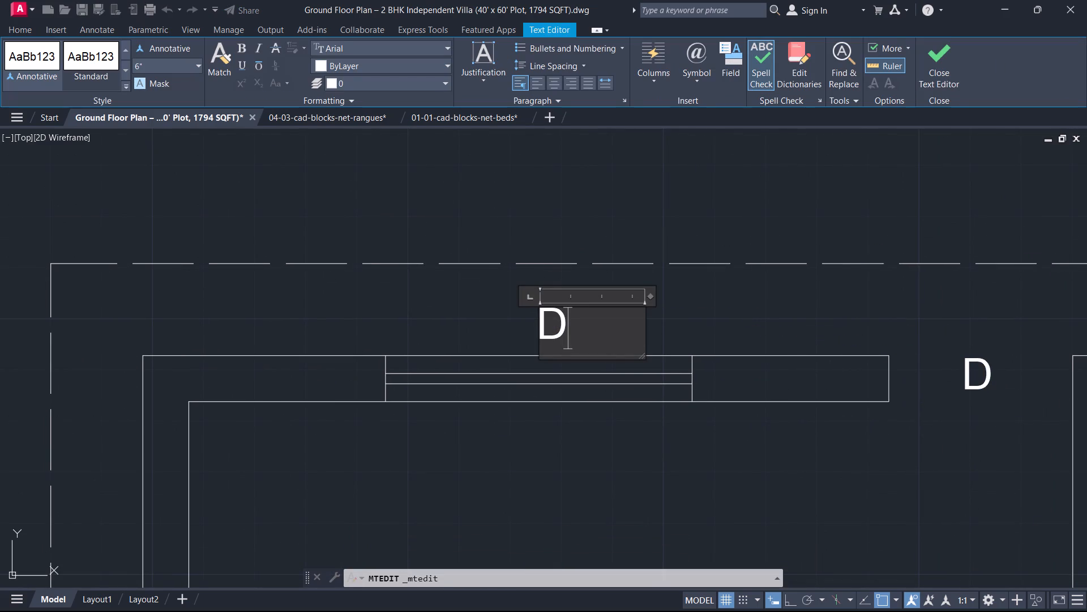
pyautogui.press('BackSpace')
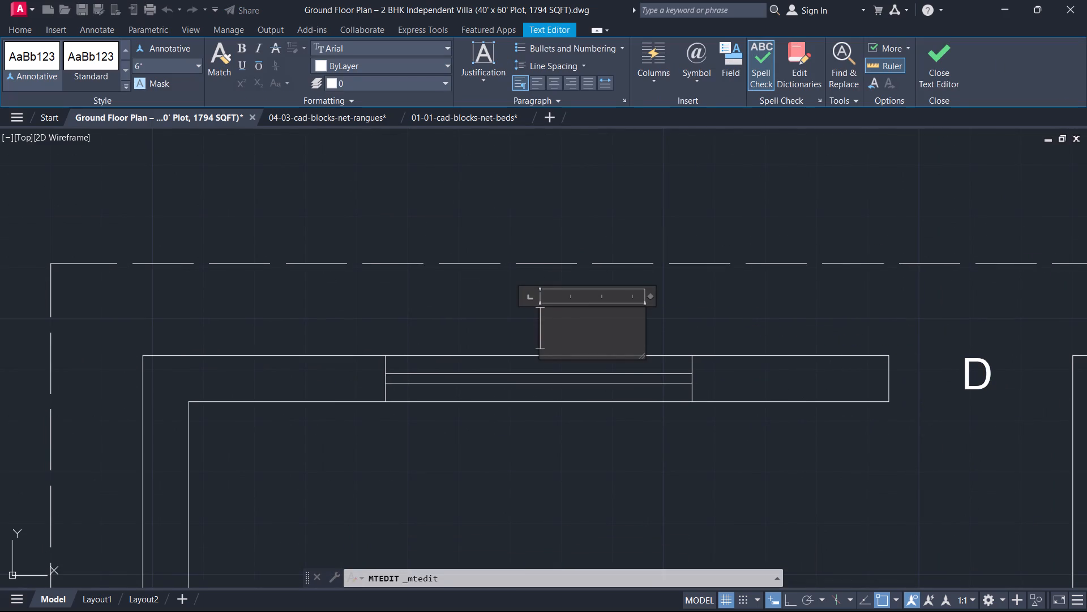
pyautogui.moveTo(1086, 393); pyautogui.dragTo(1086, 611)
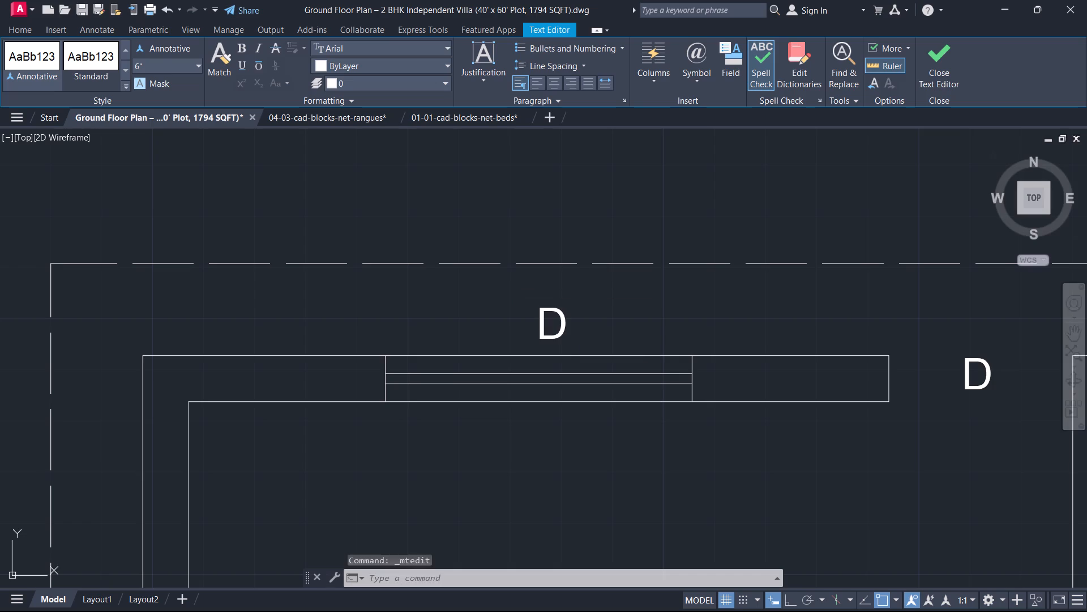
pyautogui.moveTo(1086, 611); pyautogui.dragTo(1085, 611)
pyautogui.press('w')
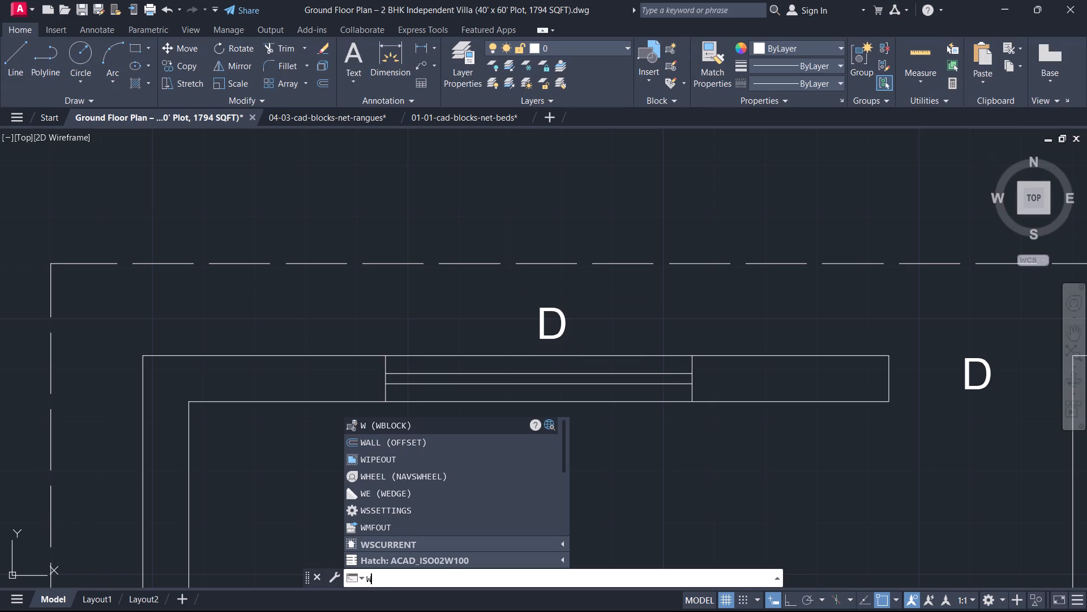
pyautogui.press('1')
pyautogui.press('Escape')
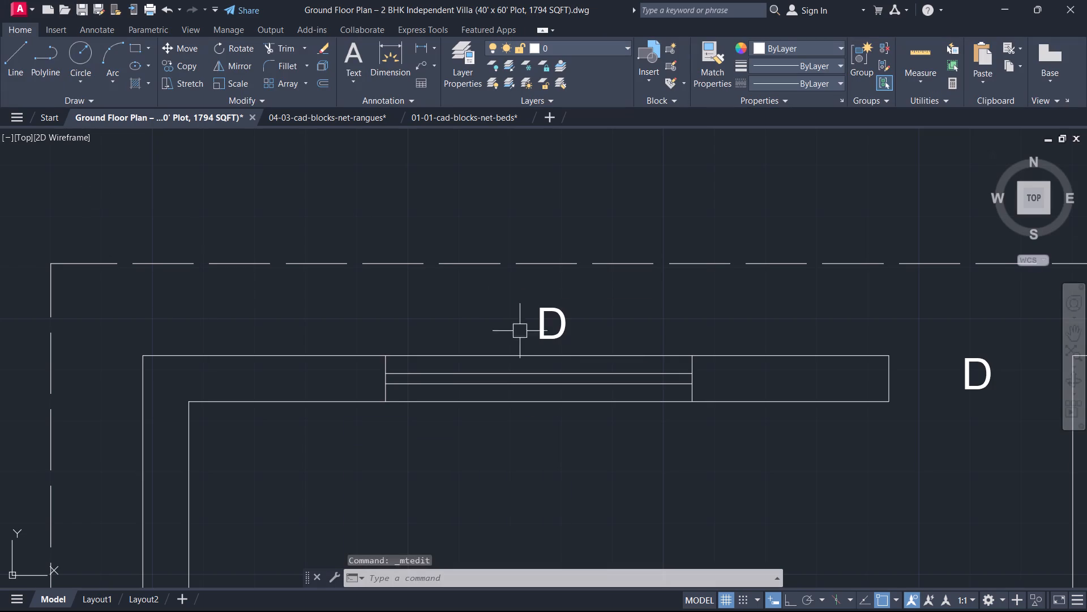
# Change the copied D label above the master bedroom's north window to W1.
pyautogui.doubleClick(547, 321)
pyautogui.click(592, 331)
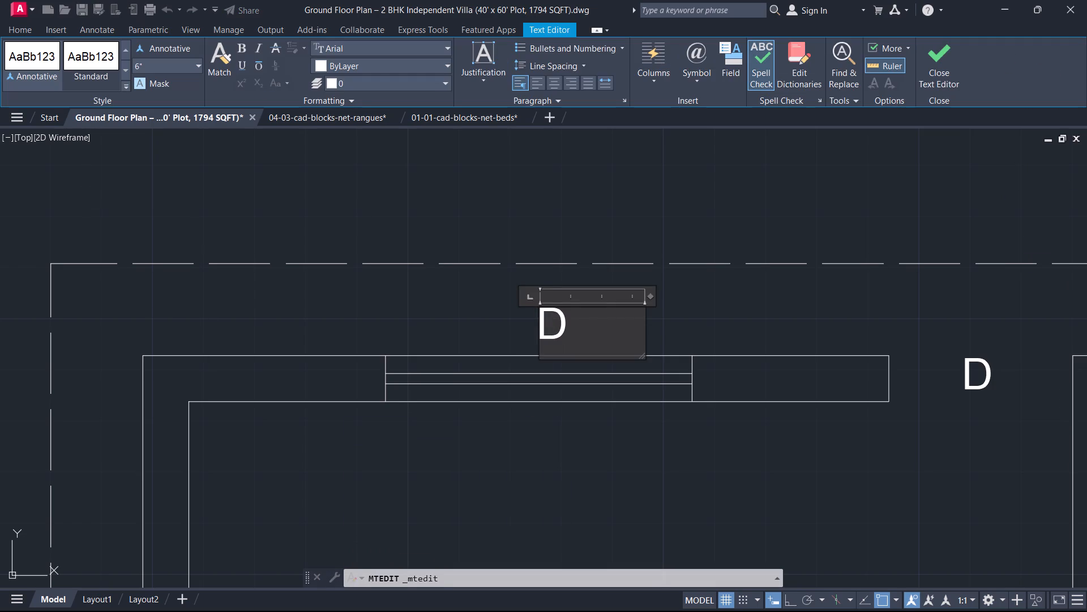
pyautogui.press('BackSpace')
pyautogui.press('w')
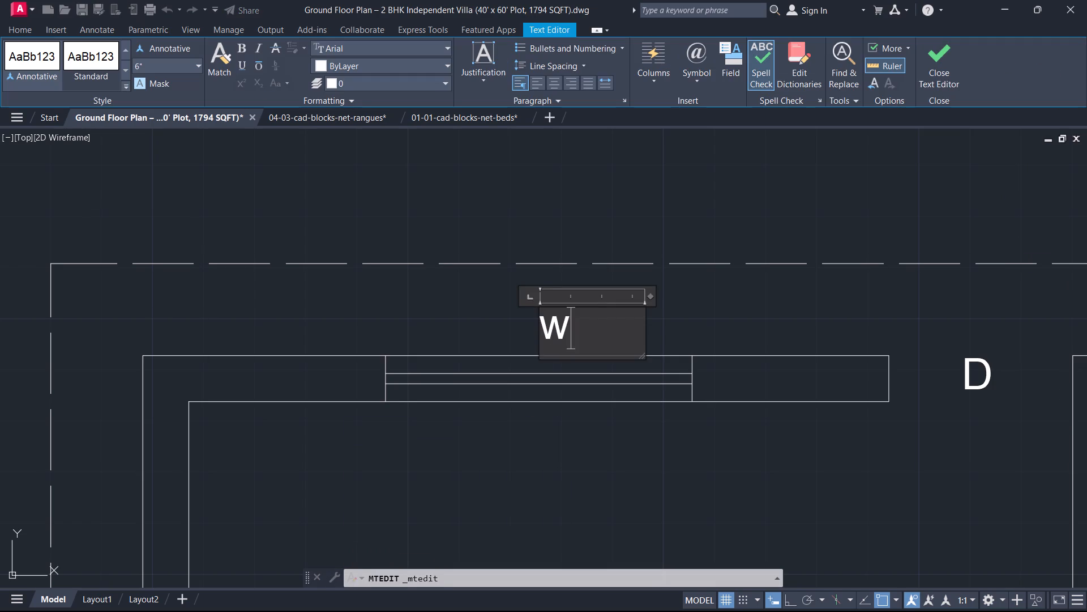
pyautogui.press('1')
pyautogui.press('Left')
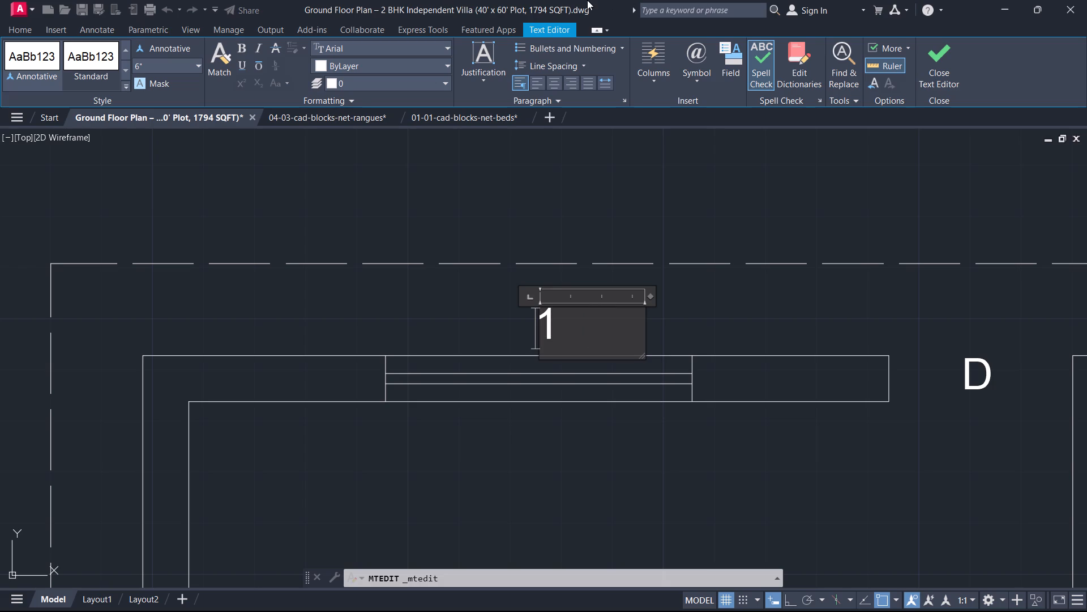
pyautogui.press('w')
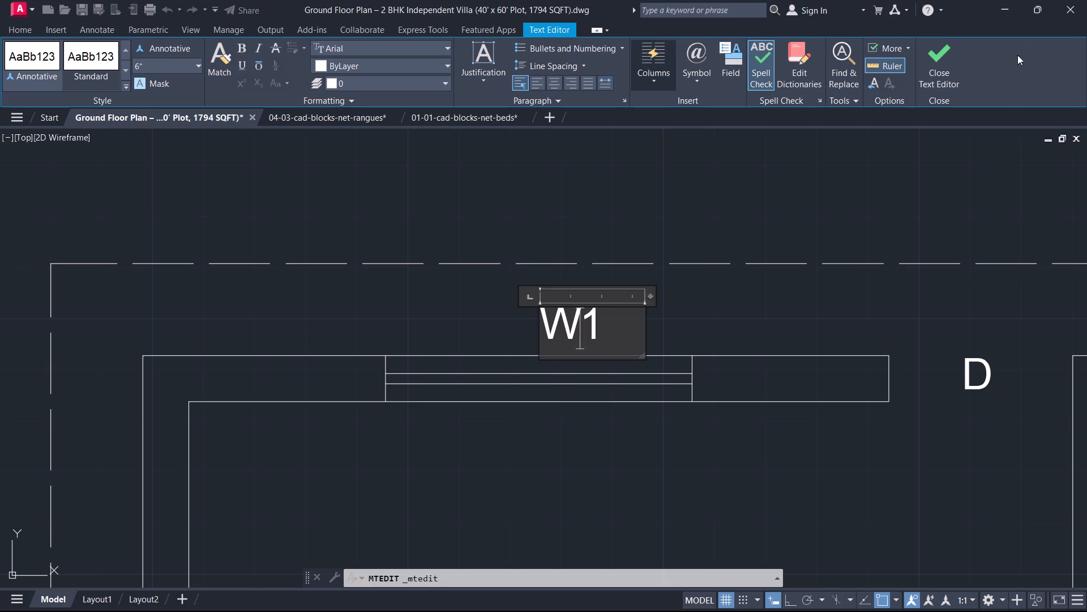
pyautogui.click(941, 46)
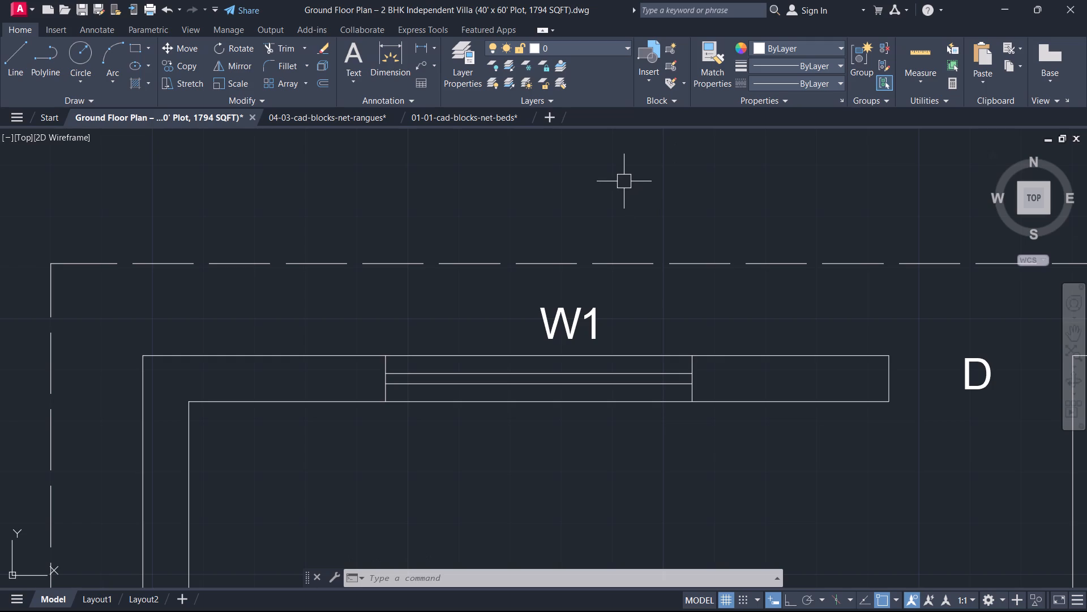
# Copy the W1 label to the outer side of the dining/living room's west window, between the wall and the dashed outline.
pyautogui.scroll(-2, 596, 103)
pyautogui.scroll(-2, 534, 358)
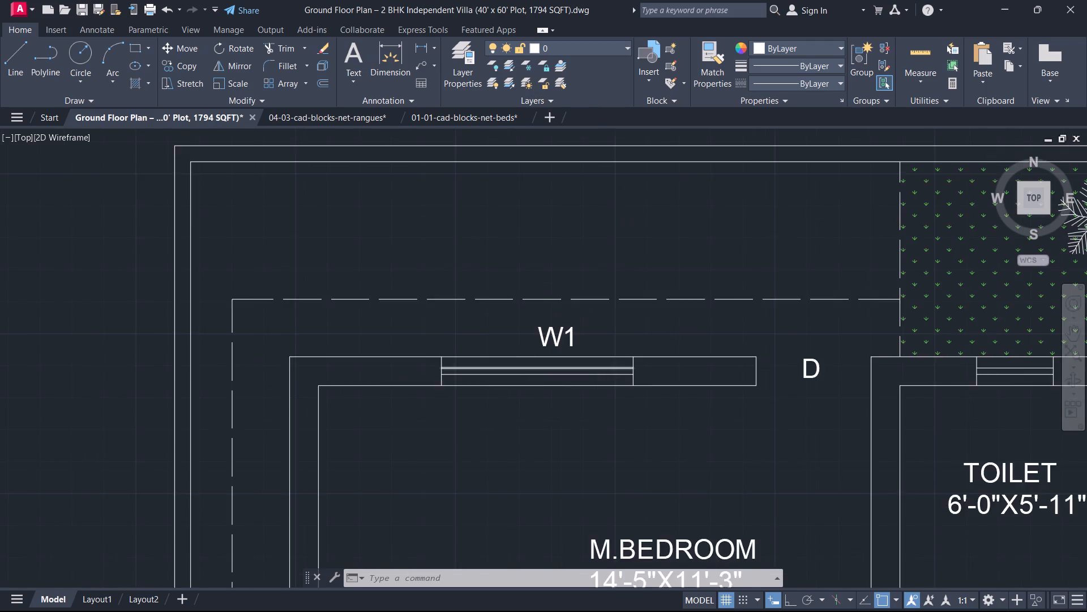
pyautogui.scroll(-1, 530, 363)
pyautogui.moveTo(588, 419); pyautogui.dragTo(567, 282, button='middle')
pyautogui.middleClick(567, 282)
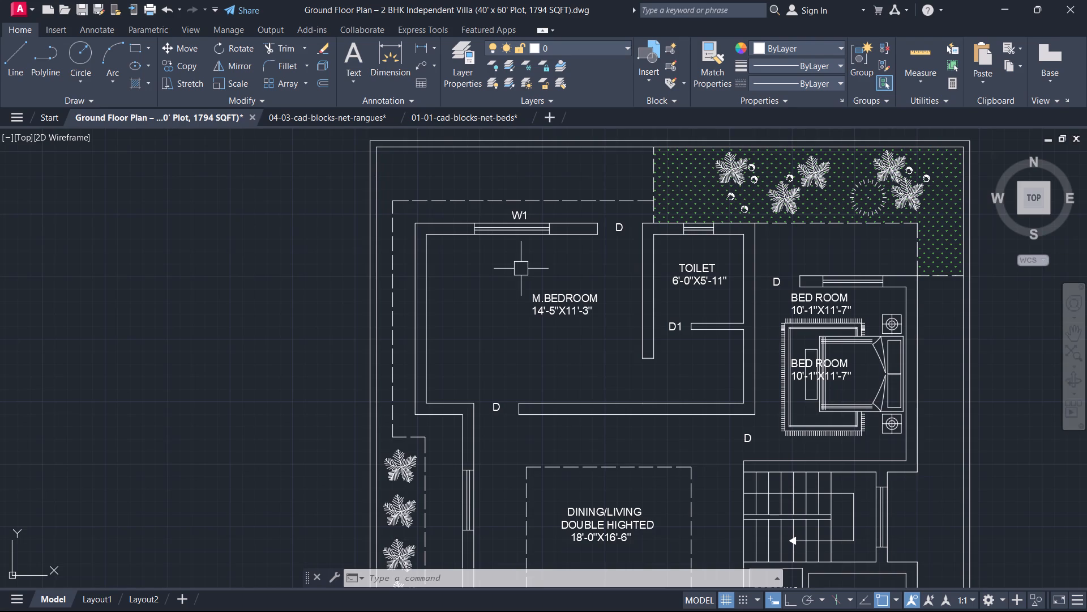
pyautogui.scroll(1, 520, 287)
pyautogui.moveTo(479, 401); pyautogui.dragTo(484, 203, button='middle')
pyautogui.scroll(-1, 478, 401)
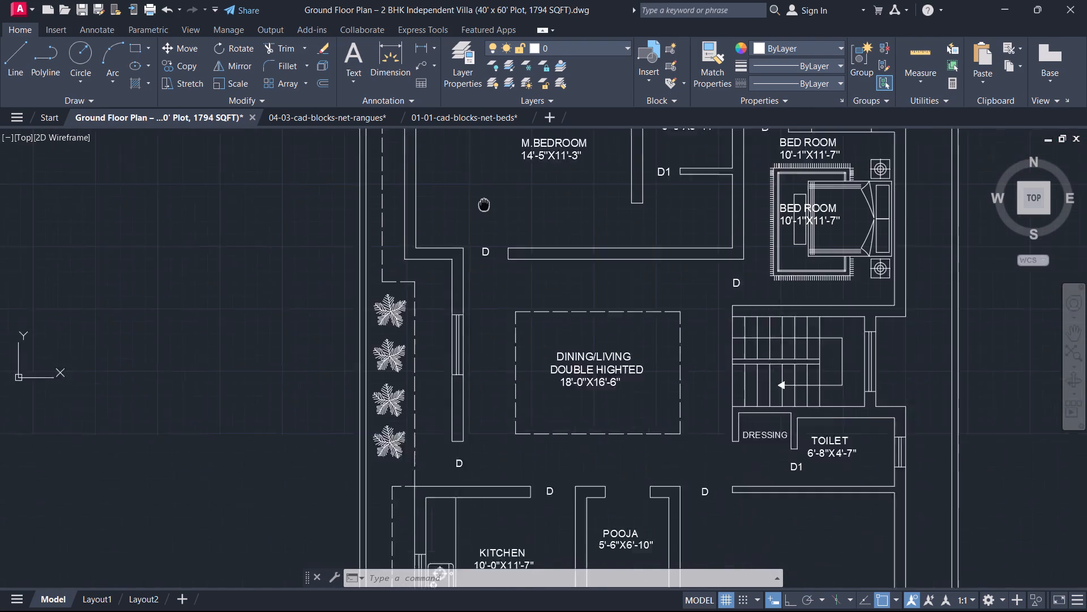
pyautogui.moveTo(484, 203); pyautogui.dragTo(501, 152, button='middle')
pyautogui.scroll(1, 455, 341)
pyautogui.scroll(-2, 455, 341)
pyautogui.moveTo(455, 341); pyautogui.dragTo(489, 466, button='middle')
pyautogui.scroll(1, 440, 294)
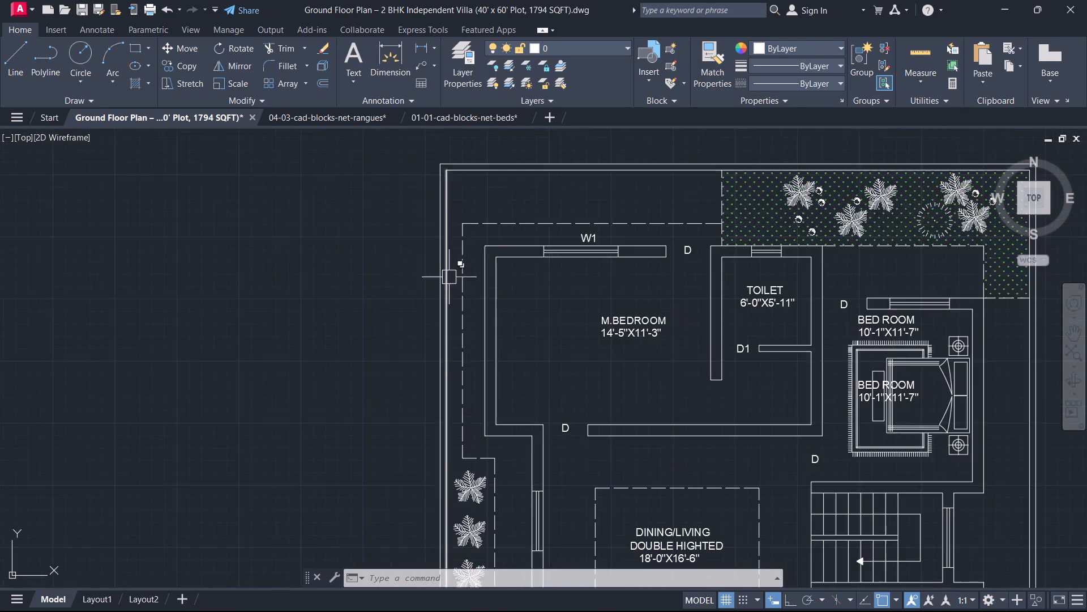
pyautogui.scroll(1, 452, 273)
pyautogui.scroll(2, 632, 229)
pyautogui.click(671, 234)
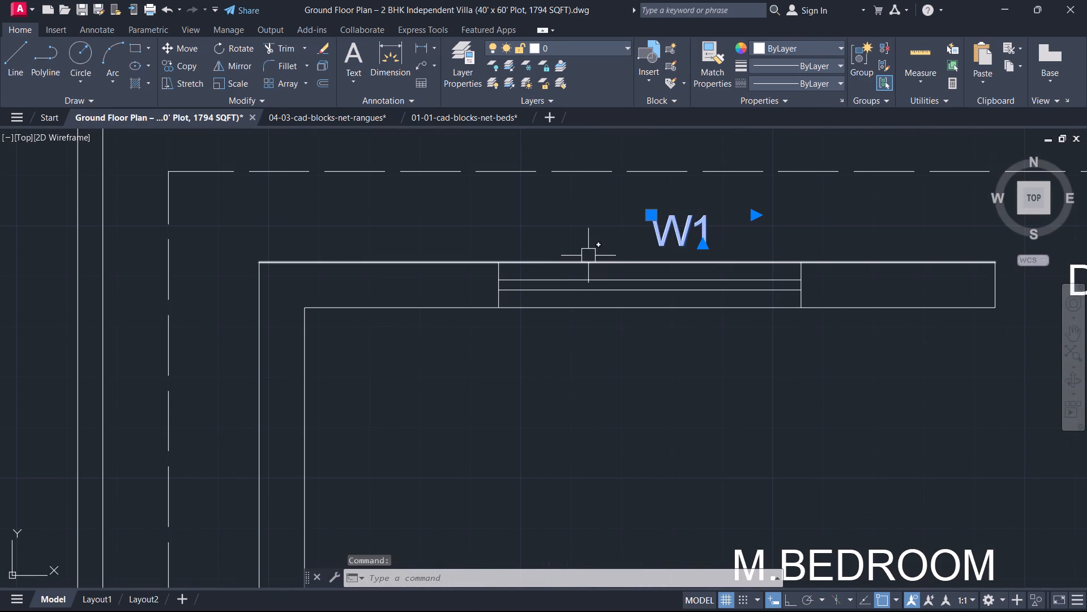
pyautogui.write('CO')
pyautogui.press('space')
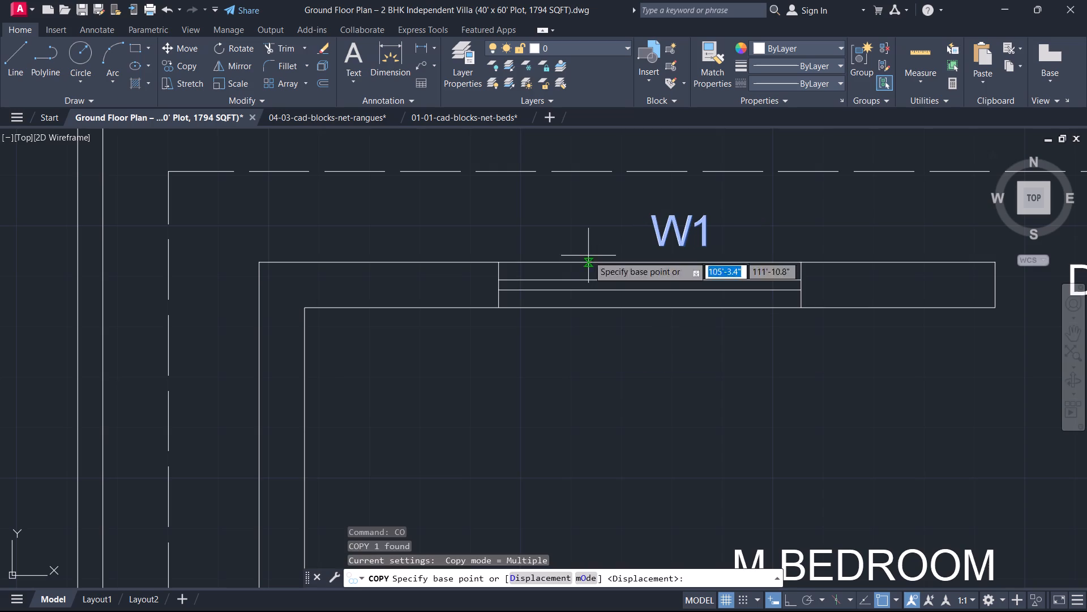
pyautogui.click(711, 231)
pyautogui.scroll(-6, 646, 328)
pyautogui.moveTo(513, 382); pyautogui.dragTo(619, 258, button='middle')
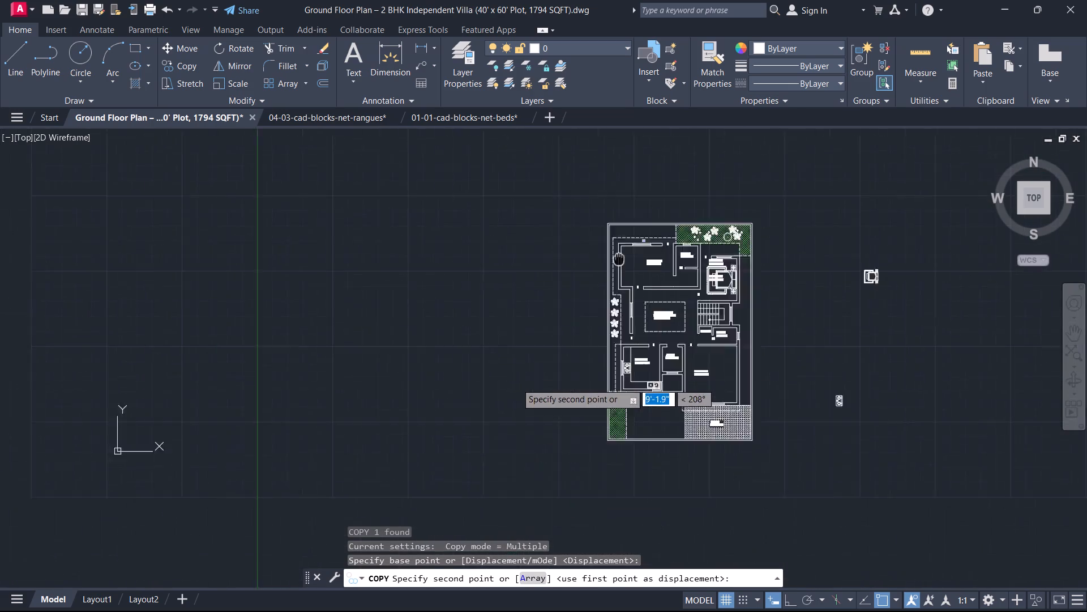
pyautogui.moveTo(619, 258); pyautogui.dragTo(635, 174, button='middle')
pyautogui.scroll(2, 618, 245)
pyautogui.scroll(2, 695, 211)
pyautogui.moveTo(695, 211); pyautogui.dragTo(692, 338, button='middle')
pyautogui.scroll(2, 654, 301)
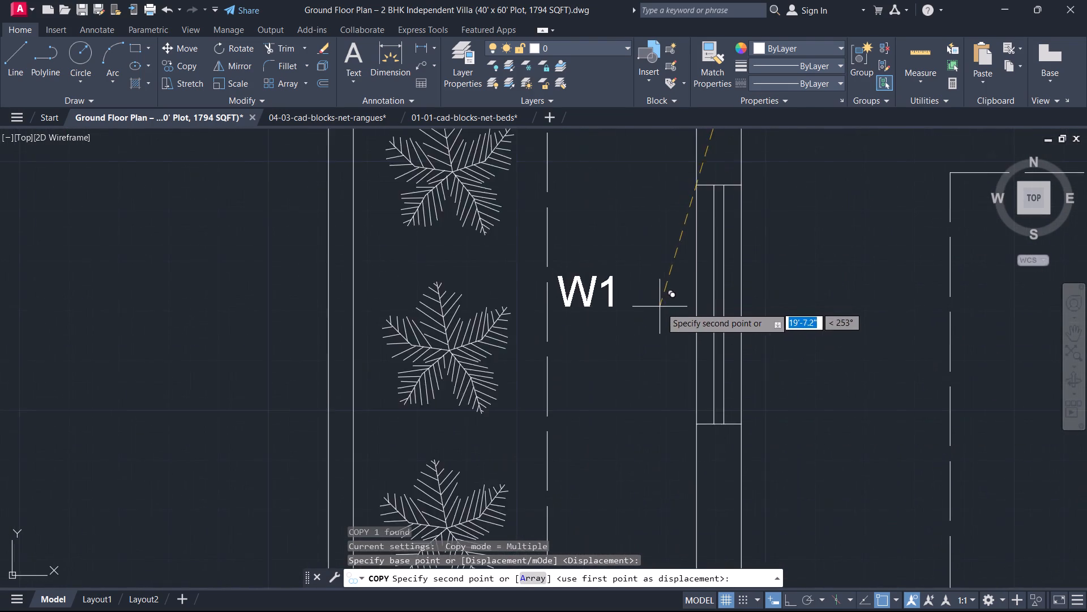
pyautogui.scroll(2, 662, 310)
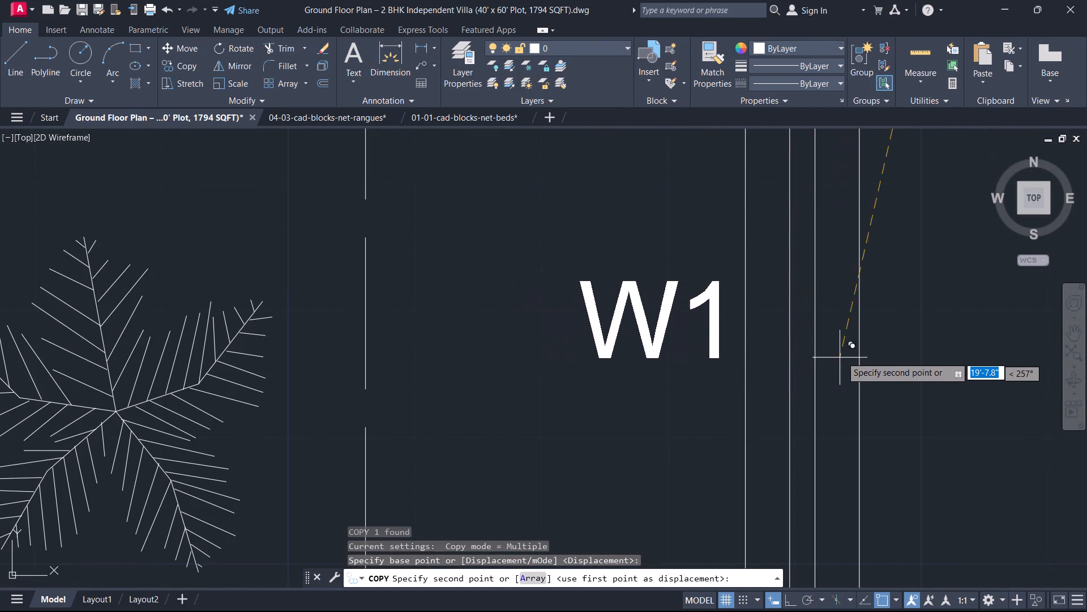
pyautogui.click(834, 359)
pyautogui.press('Escape')
# Change the copied label beside the dining/living room's west window to W.
pyautogui.scroll(-3, 771, 376)
pyautogui.moveTo(771, 376); pyautogui.dragTo(811, 367, button='middle')
pyautogui.scroll(1, 811, 367)
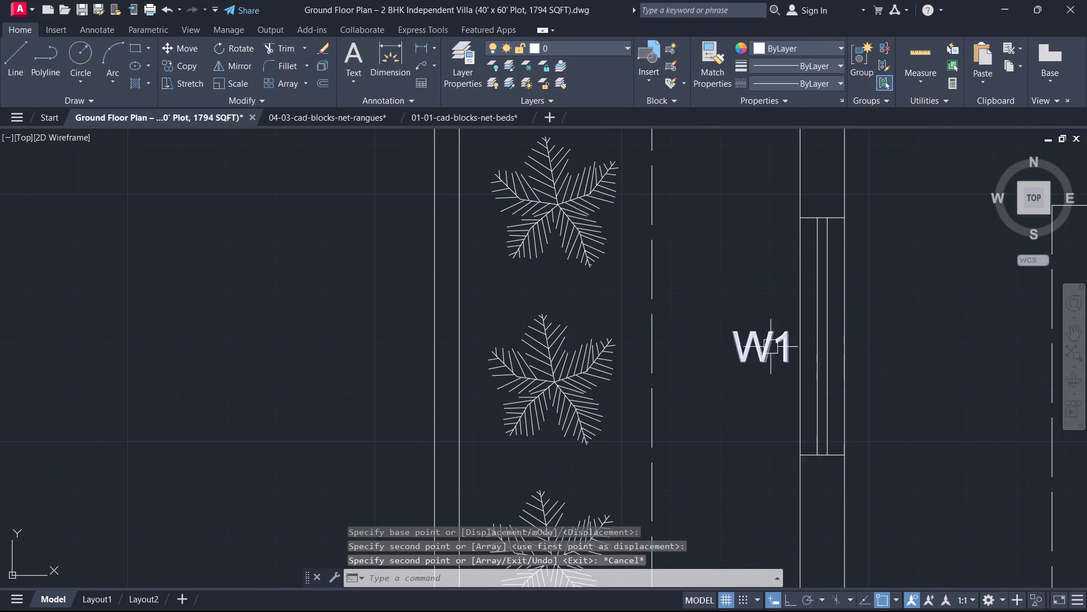
pyautogui.doubleClick(769, 345)
pyautogui.click(793, 343)
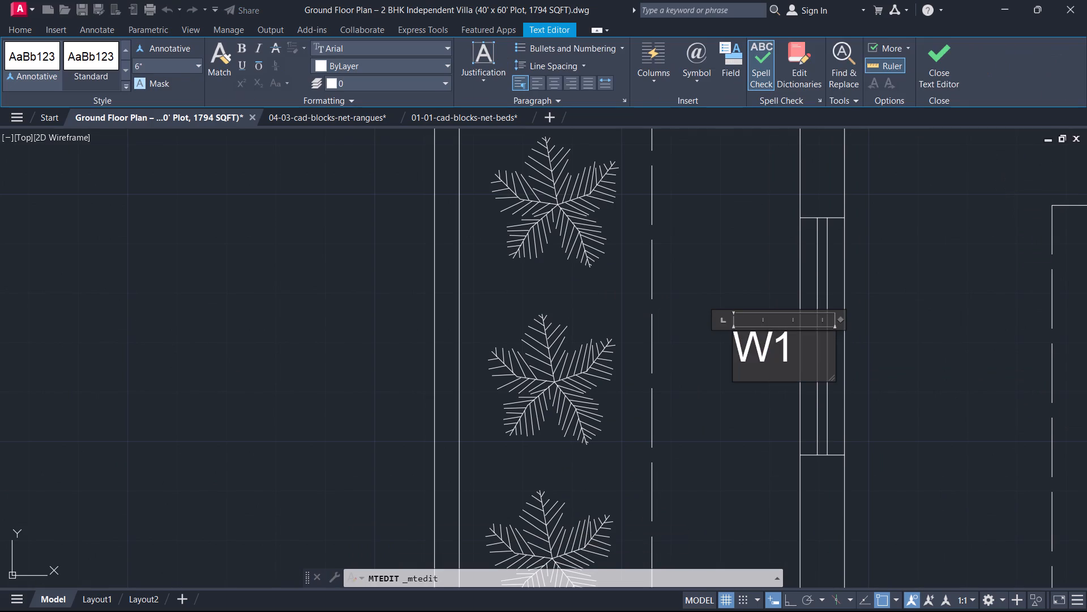
pyautogui.press('BackSpace')
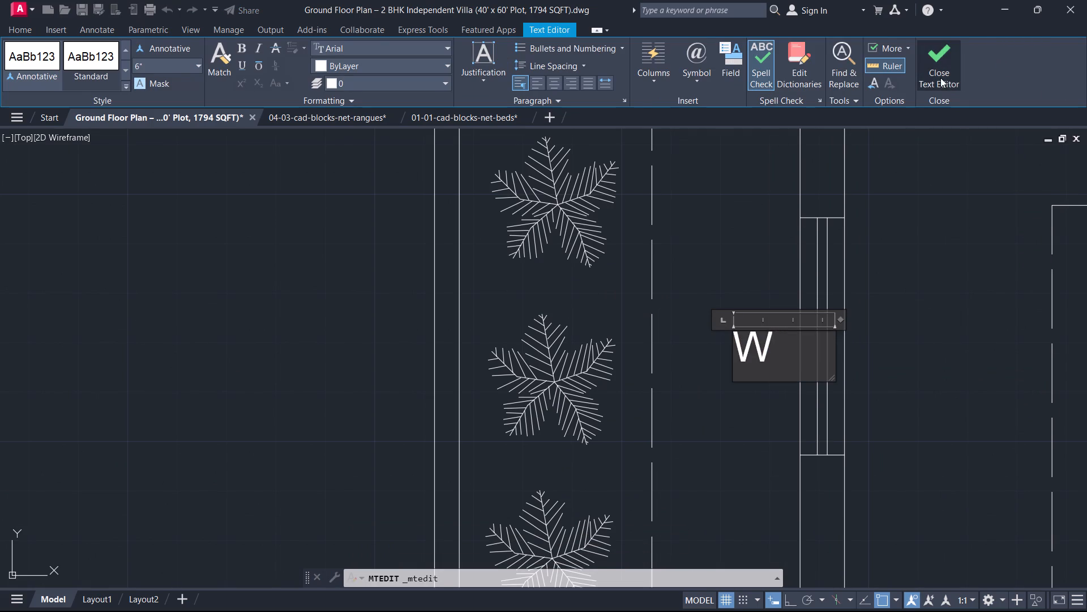
pyautogui.click(940, 78)
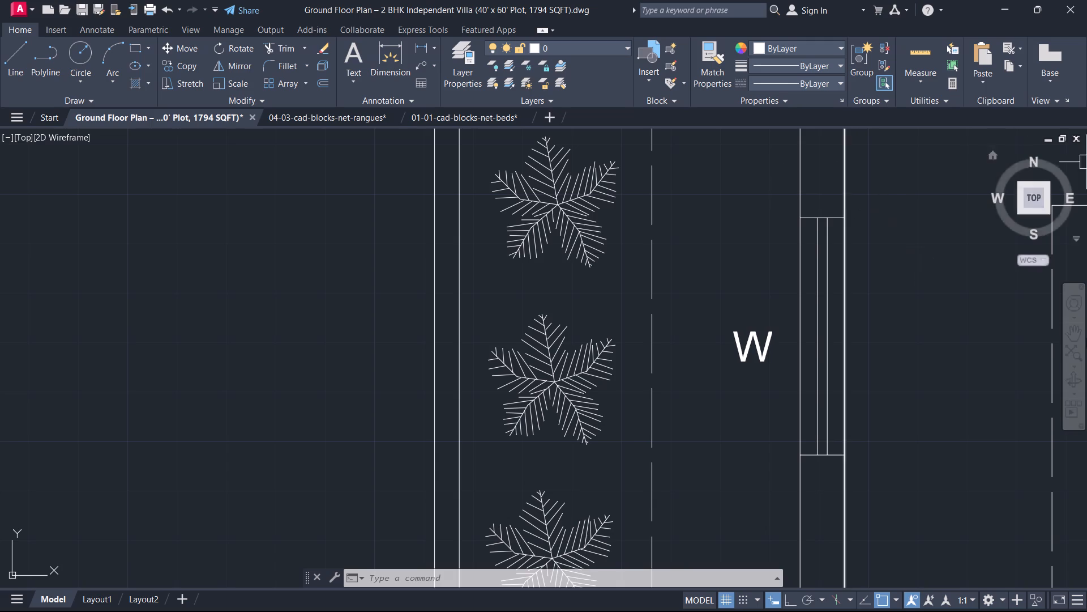
# Copy the master bedroom's W1 label to the outer side of the kitchen's west window, beside the stove.
pyautogui.scroll(-3, 684, 424)
pyautogui.scroll(1, 673, 415)
pyautogui.moveTo(673, 415); pyautogui.dragTo(550, 285, button='middle')
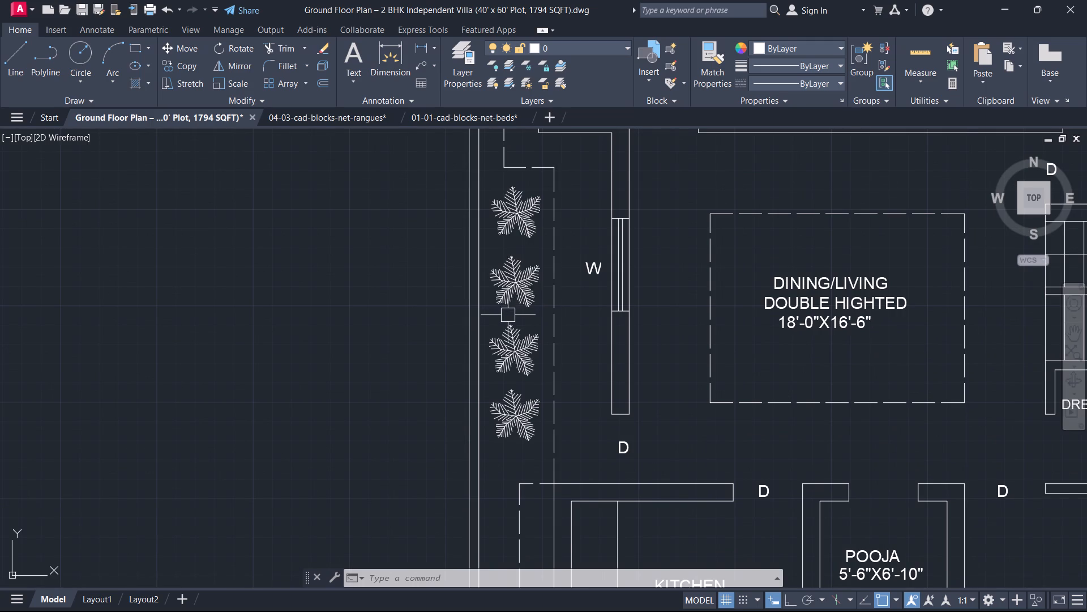
pyautogui.scroll(-2, 486, 328)
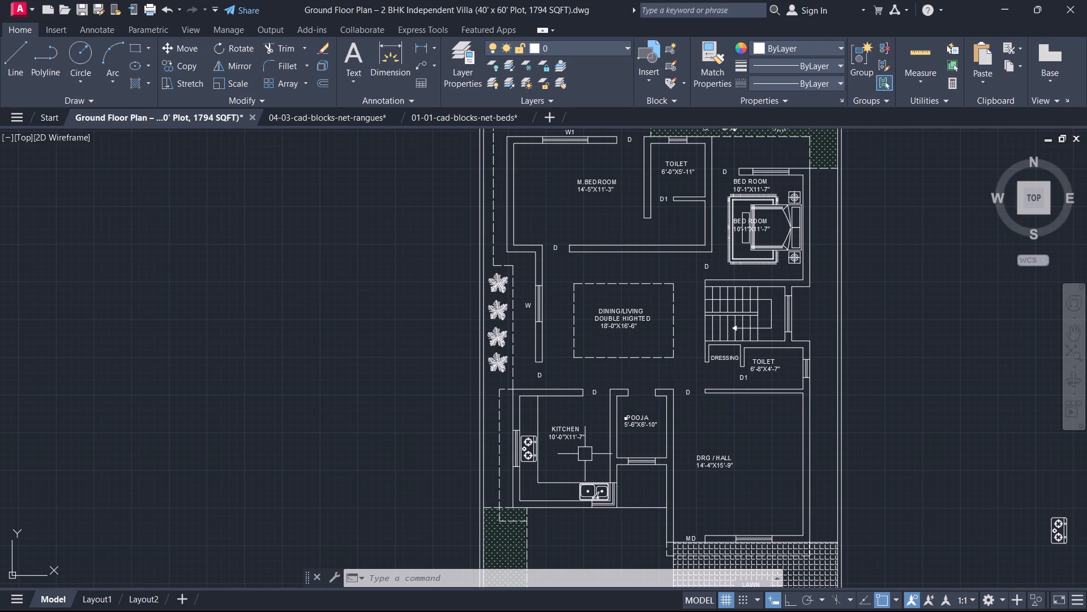
pyautogui.scroll(2, 504, 453)
pyautogui.moveTo(503, 449); pyautogui.dragTo(532, 497, button='middle')
pyautogui.scroll(-4, 527, 461)
pyautogui.scroll(3, 547, 300)
pyautogui.moveTo(576, 522); pyautogui.dragTo(599, 419, button='middle')
pyautogui.scroll(2, 585, 526)
pyautogui.scroll(2, 585, 481)
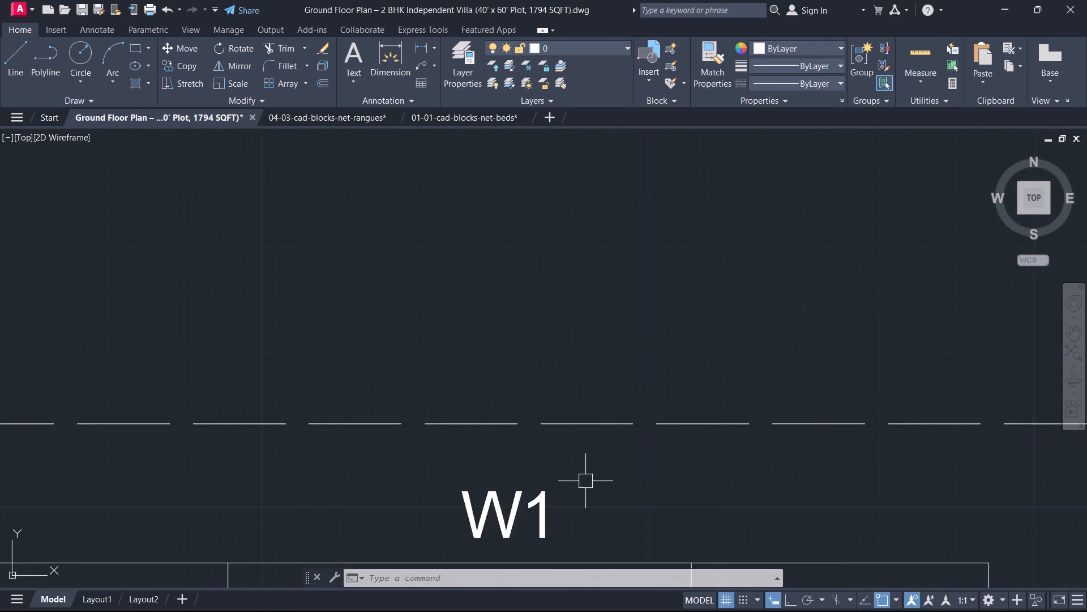
pyautogui.scroll(1, 585, 481)
pyautogui.moveTo(571, 513); pyautogui.dragTo(558, 509)
pyautogui.click(452, 498)
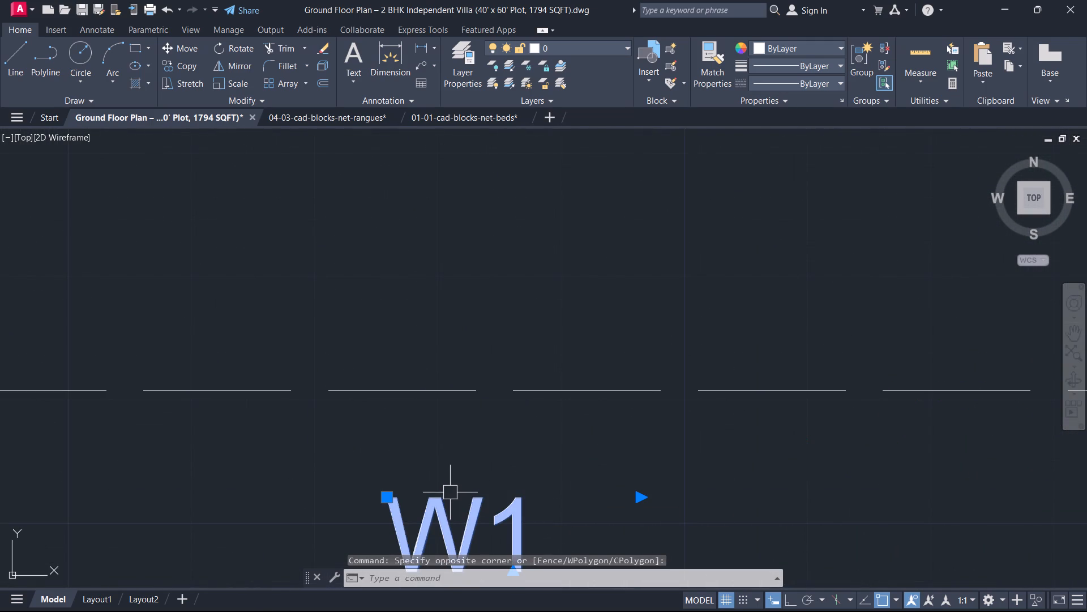
pyautogui.press('c')
pyautogui.write('O')
pyautogui.press('space')
pyautogui.click(450, 497)
pyautogui.scroll(-2, 460, 519)
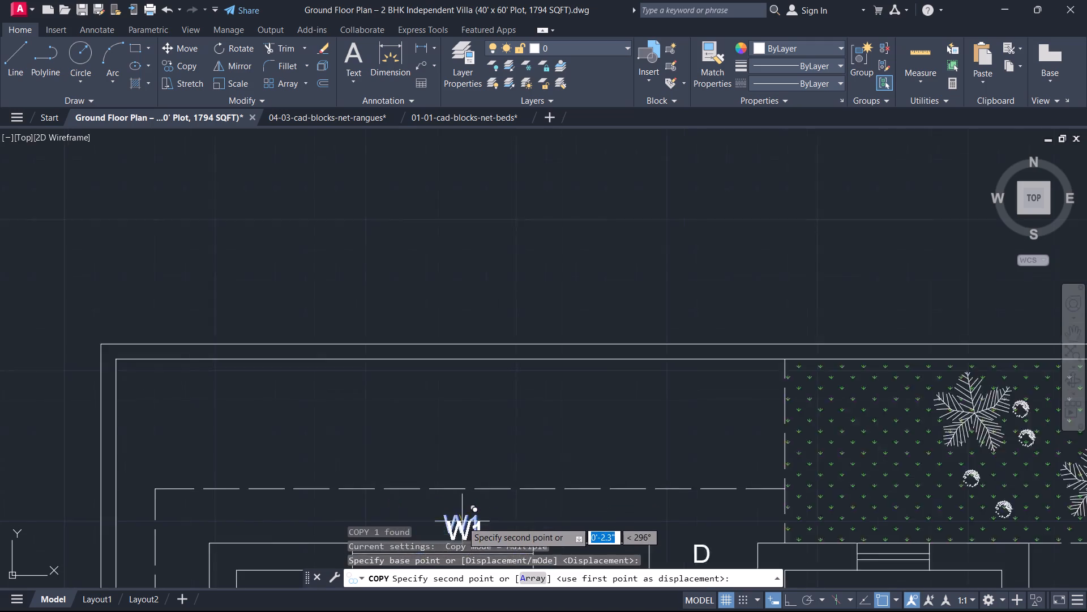
pyautogui.scroll(-3, 462, 522)
pyautogui.moveTo(460, 522); pyautogui.dragTo(631, 114, button='middle')
pyautogui.scroll(1, 541, 399)
pyautogui.moveTo(542, 401); pyautogui.dragTo(577, 150, button='middle')
pyautogui.moveTo(554, 459); pyautogui.dragTo(573, 265, button='middle')
pyautogui.scroll(1, 555, 456)
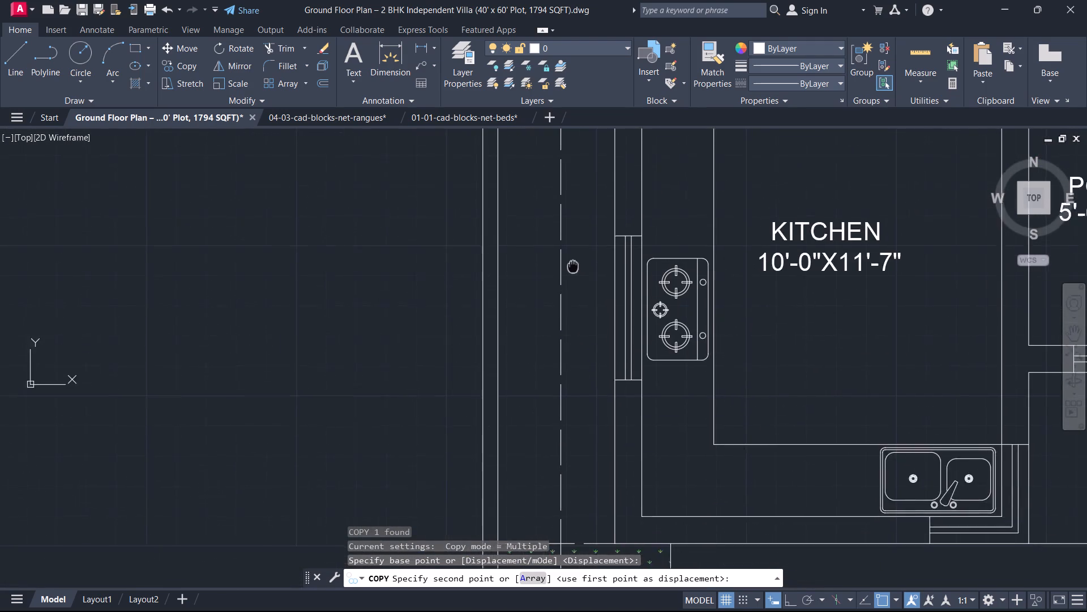
pyautogui.moveTo(573, 265); pyautogui.dragTo(575, 275, button='middle')
pyautogui.scroll(2, 590, 330)
pyautogui.click(597, 275)
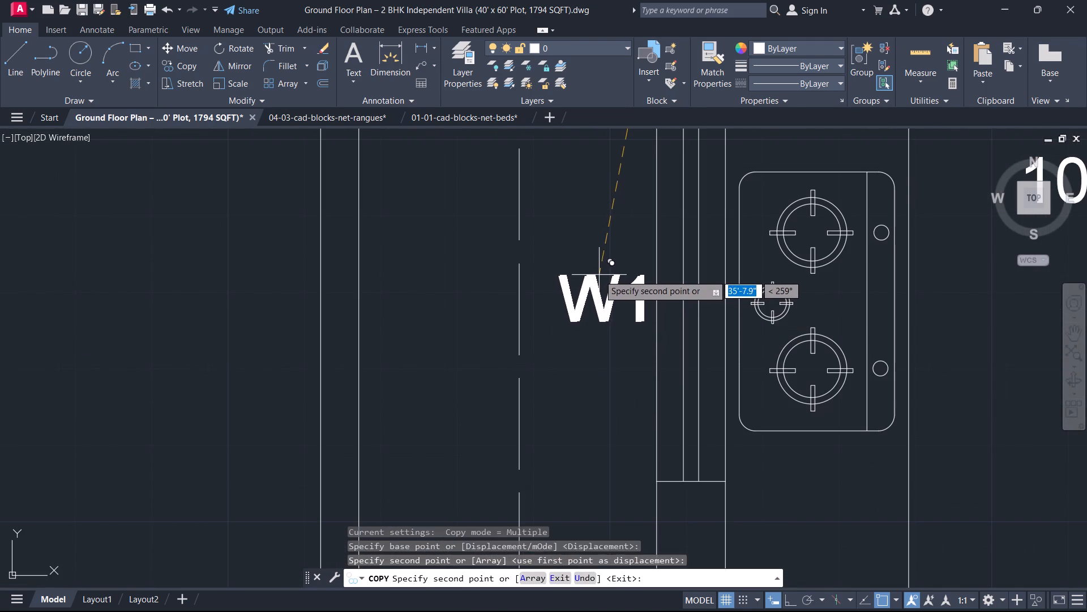
pyautogui.press('Escape')
# Change the copied label beside the kitchen's west window to W2.
pyautogui.doubleClick(627, 290)
pyautogui.click(642, 292)
pyautogui.click(646, 292)
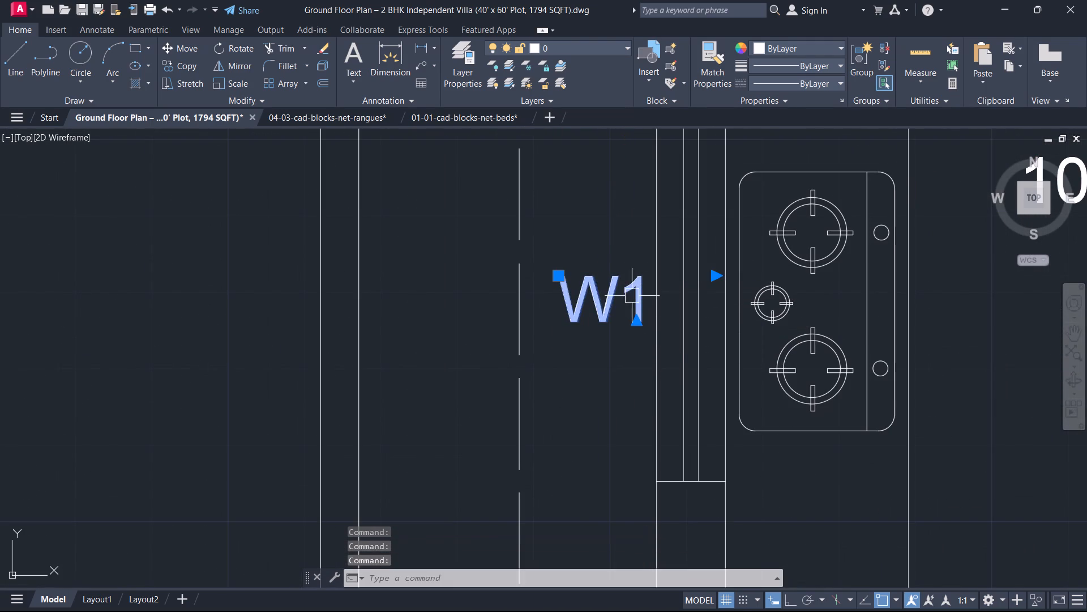
pyautogui.doubleClick(631, 296)
pyautogui.click(642, 287)
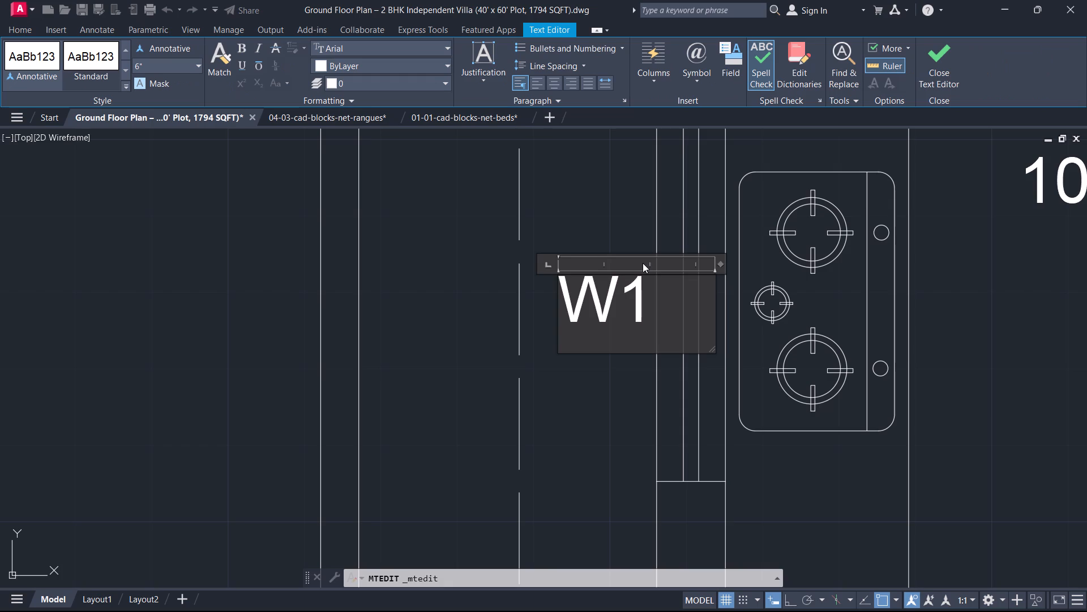
pyautogui.press('BackSpace')
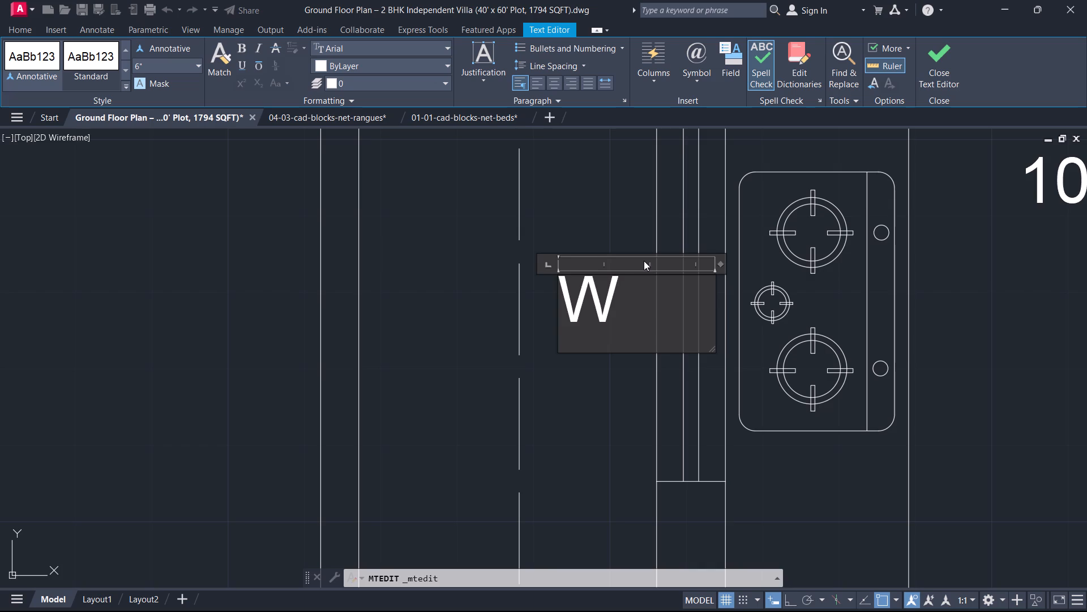
pyautogui.press('2')
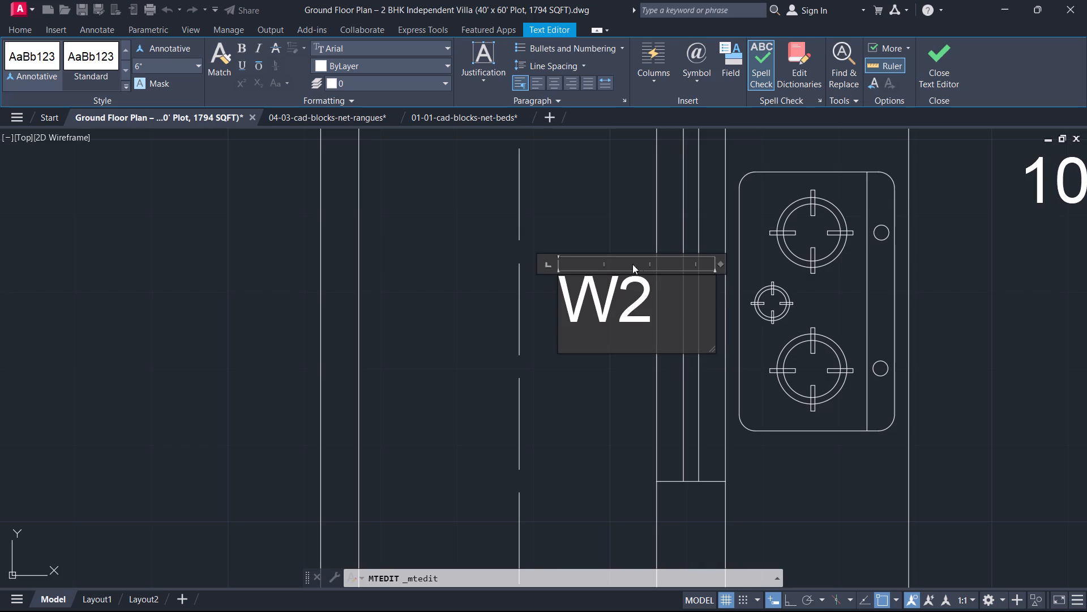
pyautogui.click(942, 68)
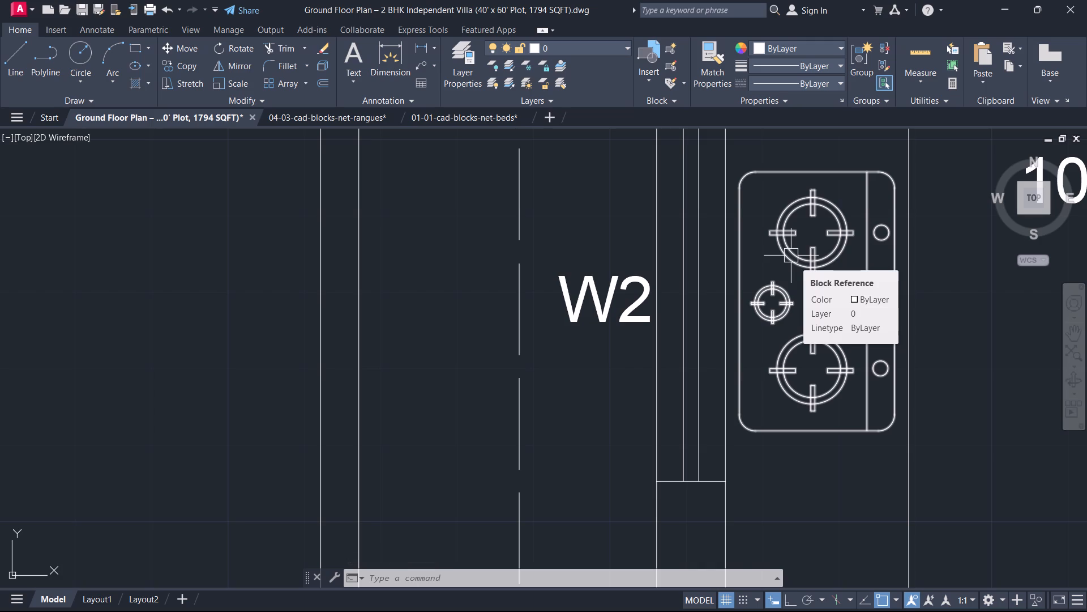
# Copy the W2 label to the outer side of the kitchen's corner window near the sink, just above the south wall line.
pyautogui.scroll(-3, 791, 256)
pyautogui.moveTo(791, 256); pyautogui.dragTo(622, 267, button='middle')
pyautogui.scroll(-2, 622, 268)
pyautogui.scroll(1, 649, 290)
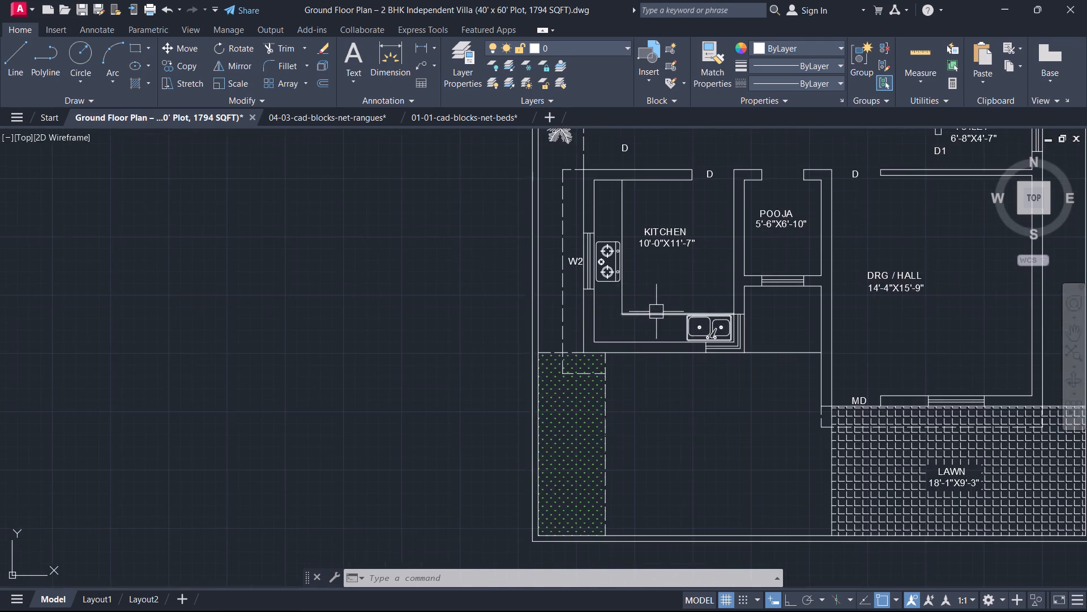
pyautogui.scroll(1, 657, 312)
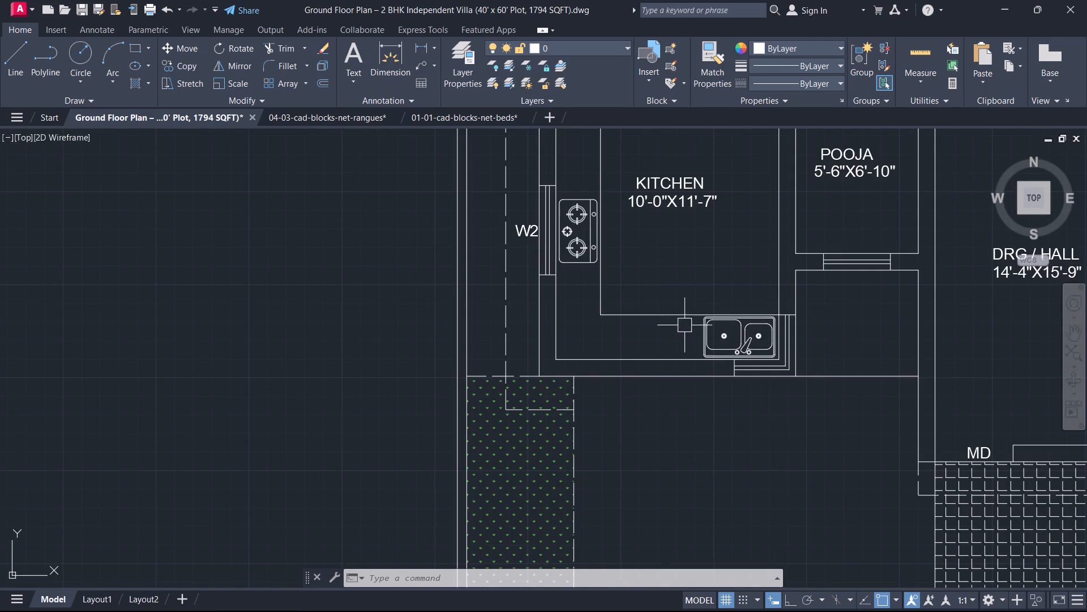
pyautogui.scroll(2, 837, 350)
pyautogui.moveTo(823, 369); pyautogui.dragTo(827, 424, button='middle')
pyautogui.scroll(-4, 827, 424)
pyautogui.scroll(3, 773, 384)
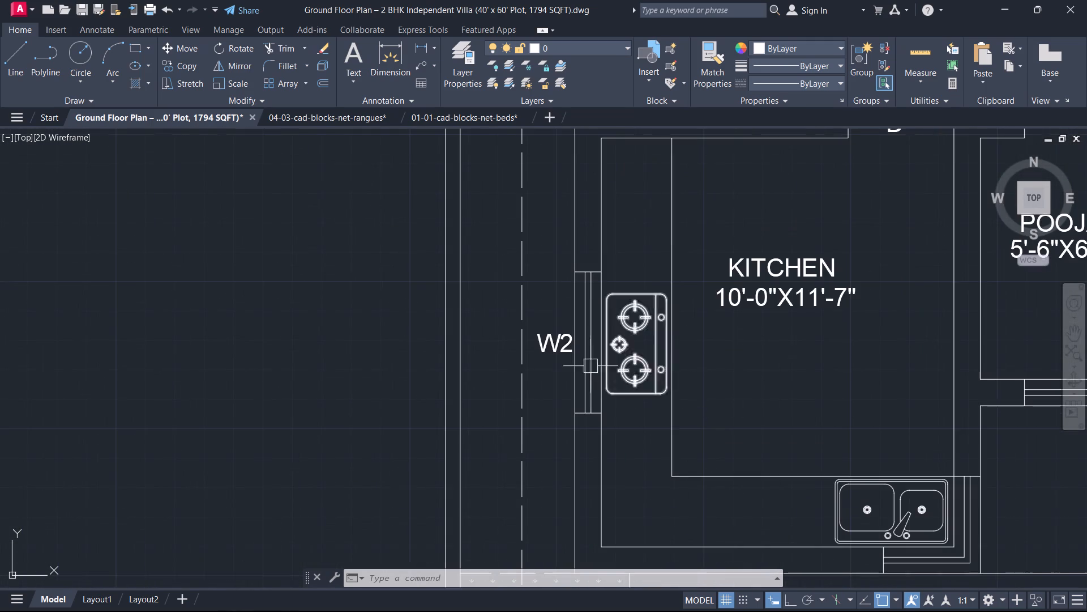
pyautogui.click(555, 348)
pyautogui.press('c')
pyautogui.write('O')
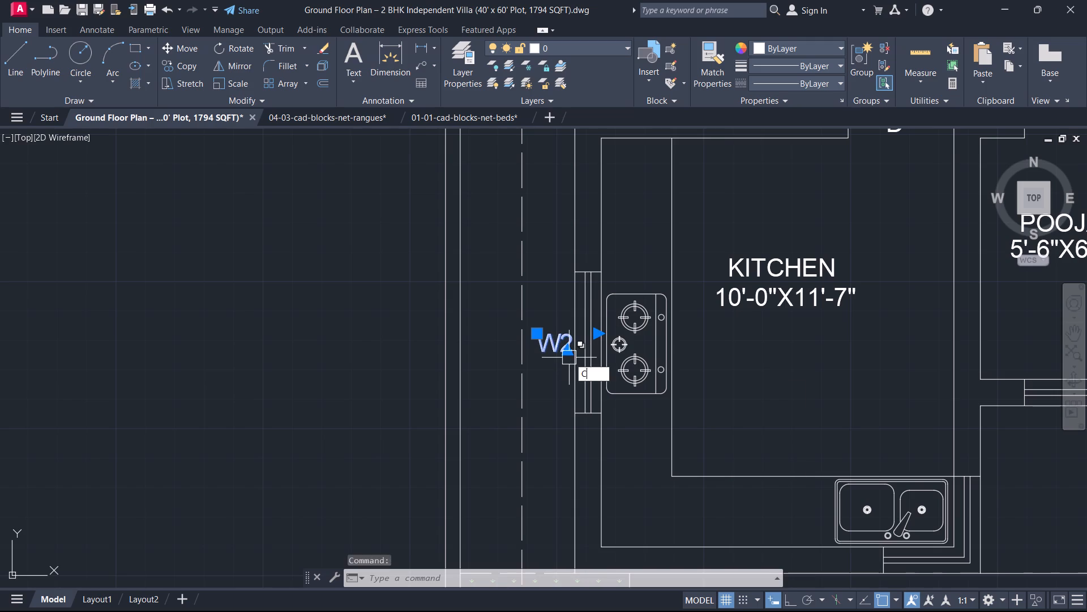
pyautogui.press('space')
pyautogui.moveTo(569, 358); pyautogui.dragTo(584, 371)
pyautogui.scroll(-1, 731, 489)
pyautogui.moveTo(734, 491); pyautogui.dragTo(641, 304, button='middle')
pyautogui.scroll(3, 757, 384)
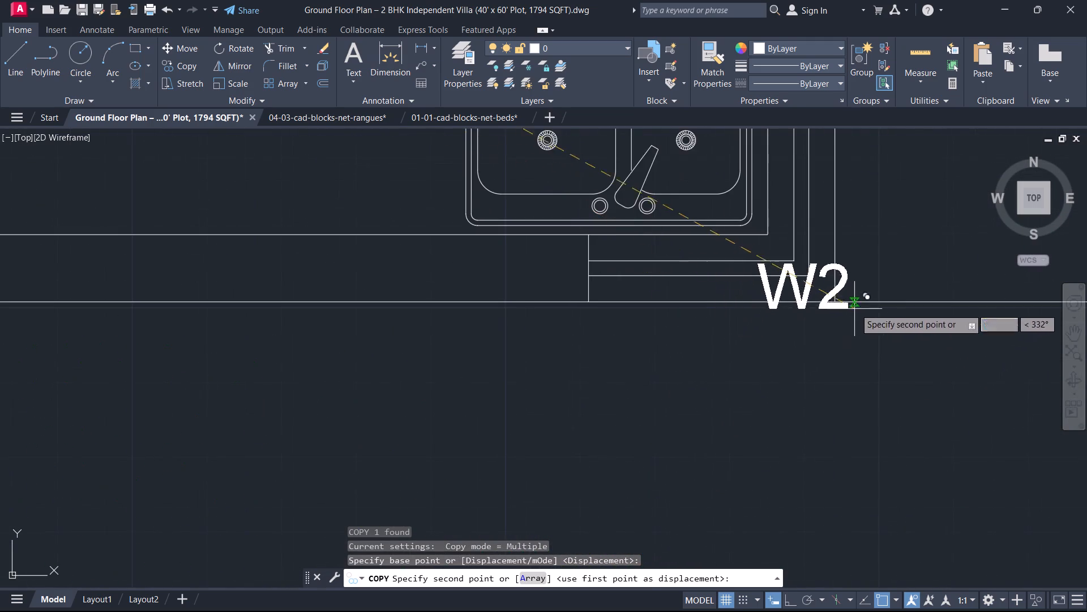
pyautogui.moveTo(861, 308); pyautogui.dragTo(773, 428, button='middle')
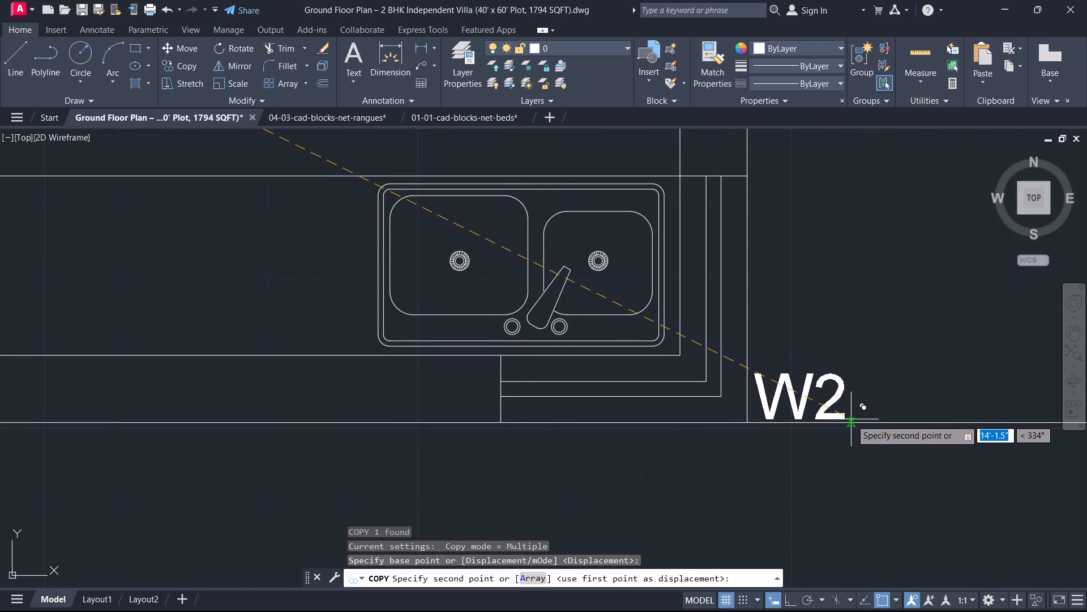
pyautogui.click(852, 420)
pyautogui.press('Escape')
# Move the copied W2 label near the sink's corner window slightly up, clear of the wall line.
pyautogui.scroll(2, 831, 416)
pyautogui.click(827, 412)
pyautogui.write('M')
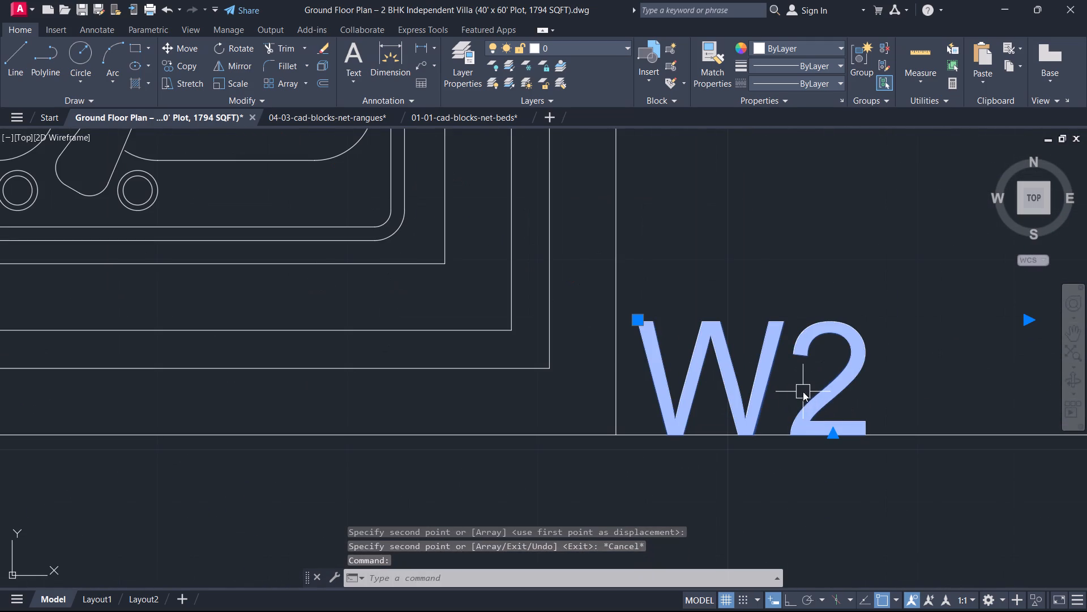
pyautogui.press('space')
pyautogui.click(803, 391)
pyautogui.click(804, 376)
pyautogui.press('Escape')
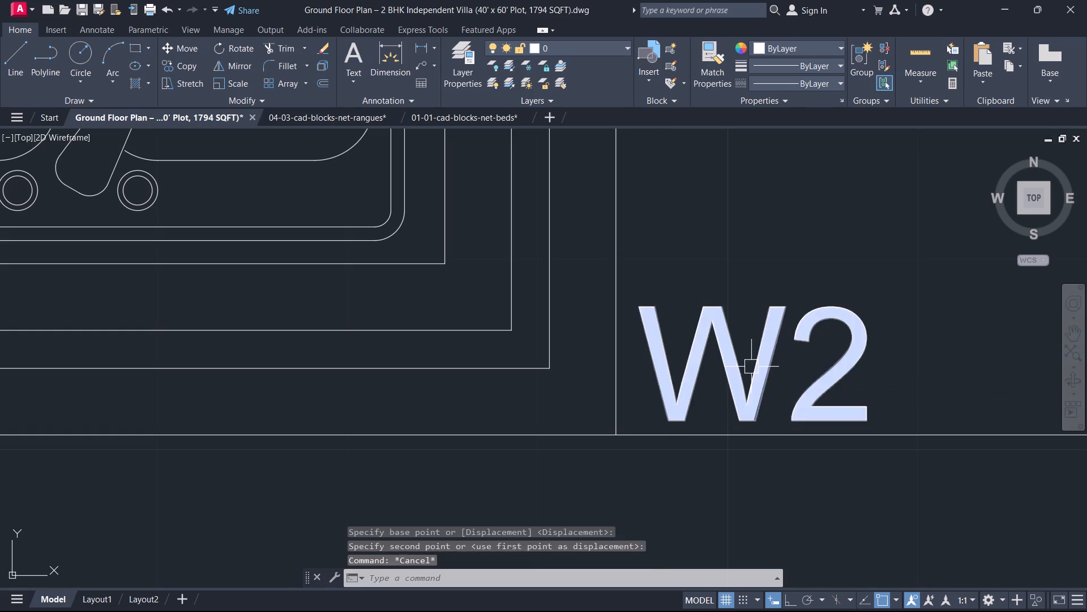
# Change the copied label beside the kitchen's corner window to CW.
pyautogui.doubleClick(748, 367)
pyautogui.click(848, 346)
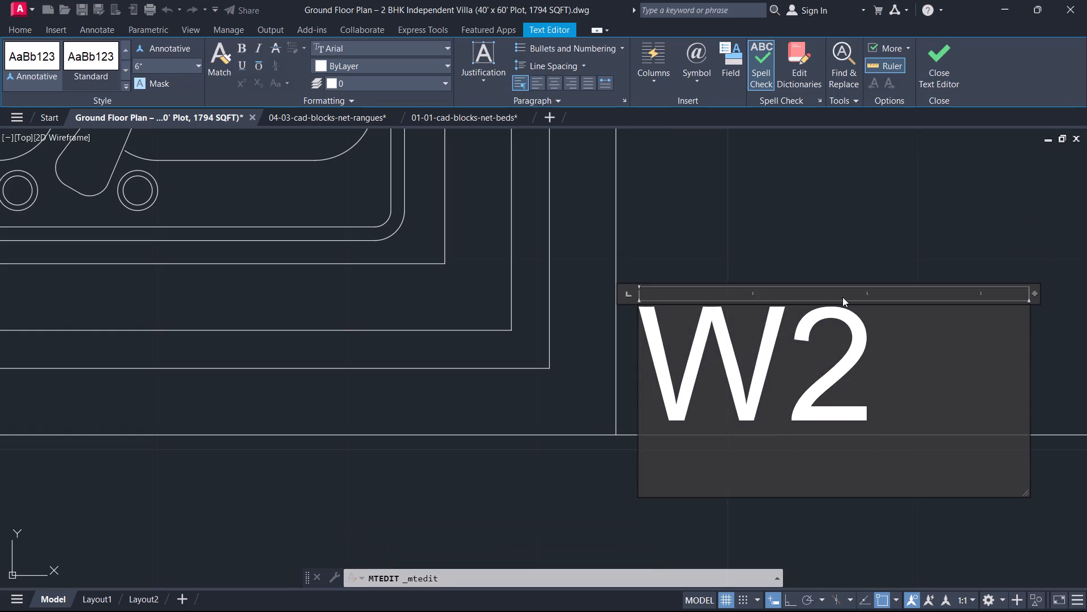
pyautogui.press('BackSpace')
pyautogui.press('Left')
pyautogui.press('c')
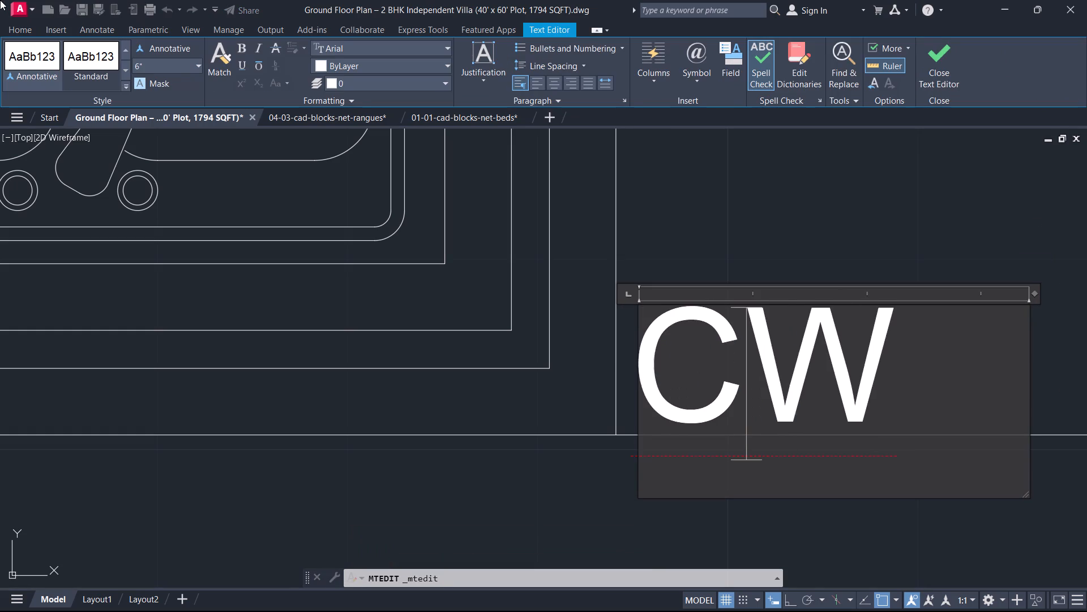
pyautogui.click(942, 73)
# Copy the CW label to just below the pooja room's south window.
pyautogui.scroll(-3, 596, 319)
pyautogui.scroll(-4, 627, 369)
pyautogui.moveTo(642, 376); pyautogui.dragTo(791, 479, button='middle')
pyautogui.scroll(1, 798, 482)
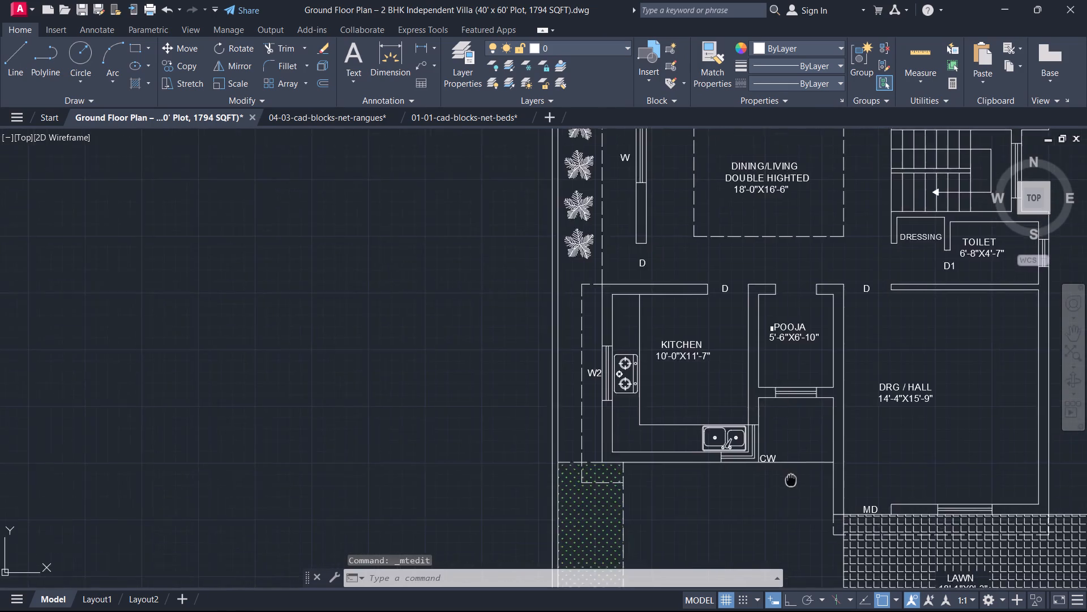
pyautogui.scroll(2, 791, 479)
pyautogui.moveTo(791, 479); pyautogui.dragTo(780, 475, button='middle')
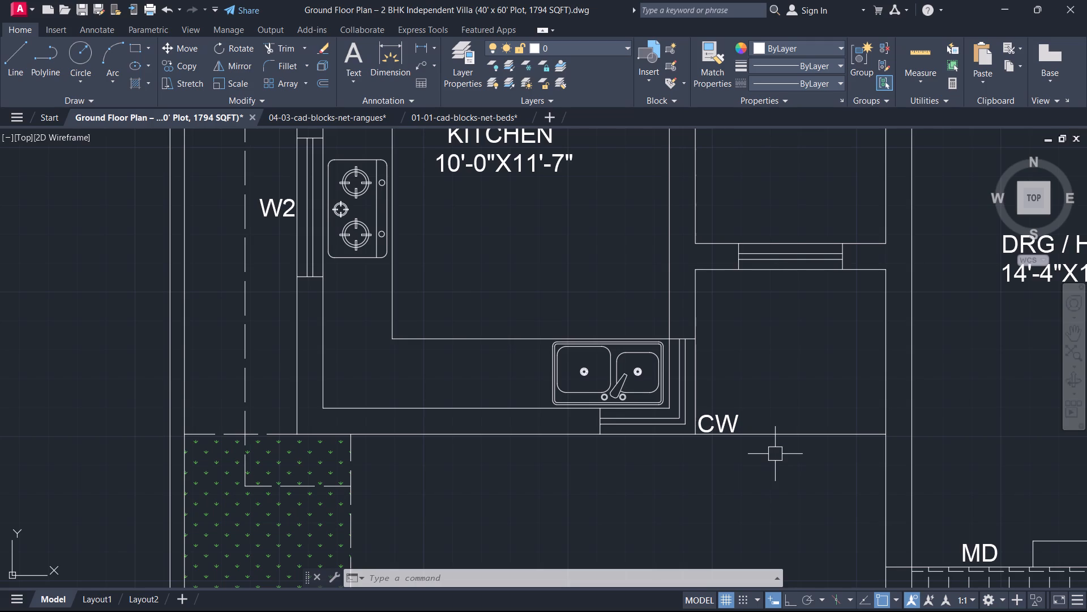
pyautogui.scroll(1, 776, 453)
pyautogui.scroll(2, 816, 479)
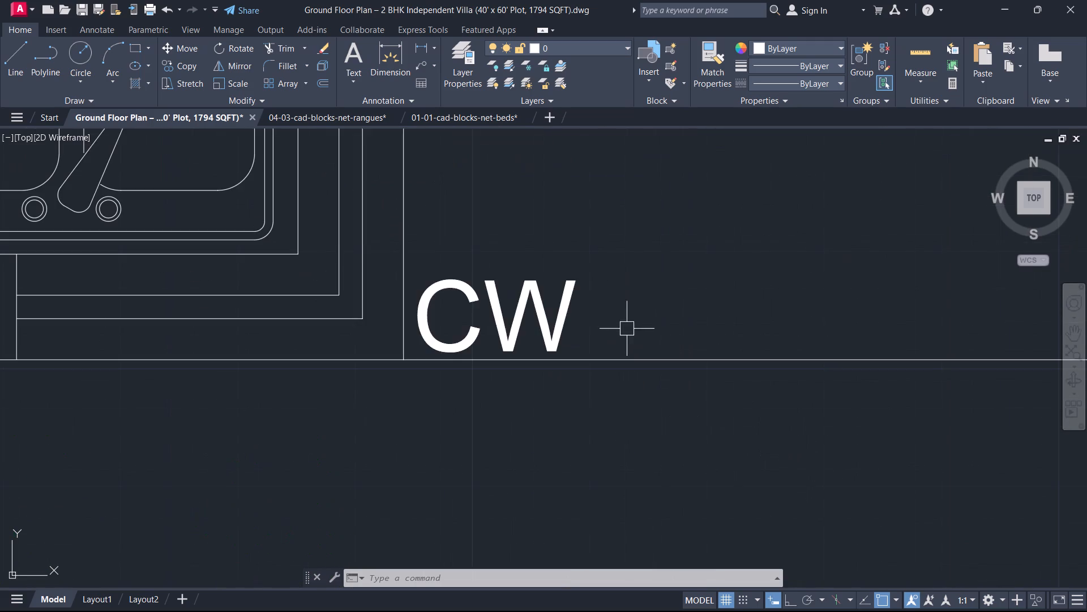
pyautogui.scroll(2, 572, 320)
pyautogui.click(540, 317)
pyautogui.press('c')
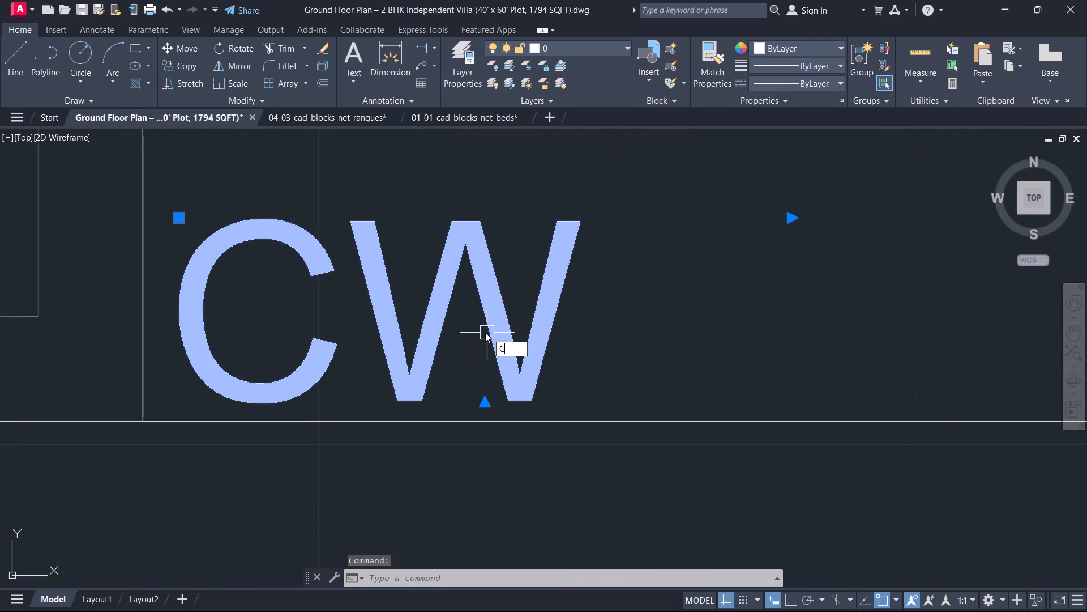
pyautogui.write('O')
pyautogui.press('space')
pyautogui.click(482, 330)
pyautogui.scroll(-6, 556, 311)
pyautogui.moveTo(617, 221); pyautogui.dragTo(620, 313, button='middle')
pyautogui.scroll(2, 616, 325)
pyautogui.moveTo(620, 313); pyautogui.dragTo(610, 334, button='middle')
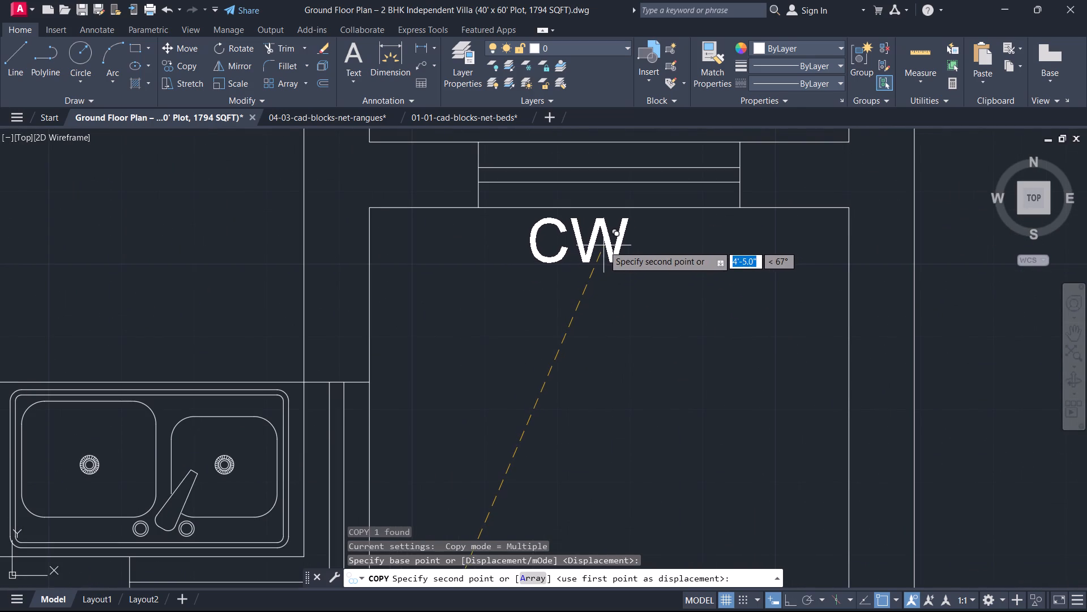
pyautogui.click(604, 245)
pyautogui.press('Escape')
# Change the copied label below the pooja room's window to W3, with two leading spaces to shift it toward the window's centre.
pyautogui.doubleClick(576, 248)
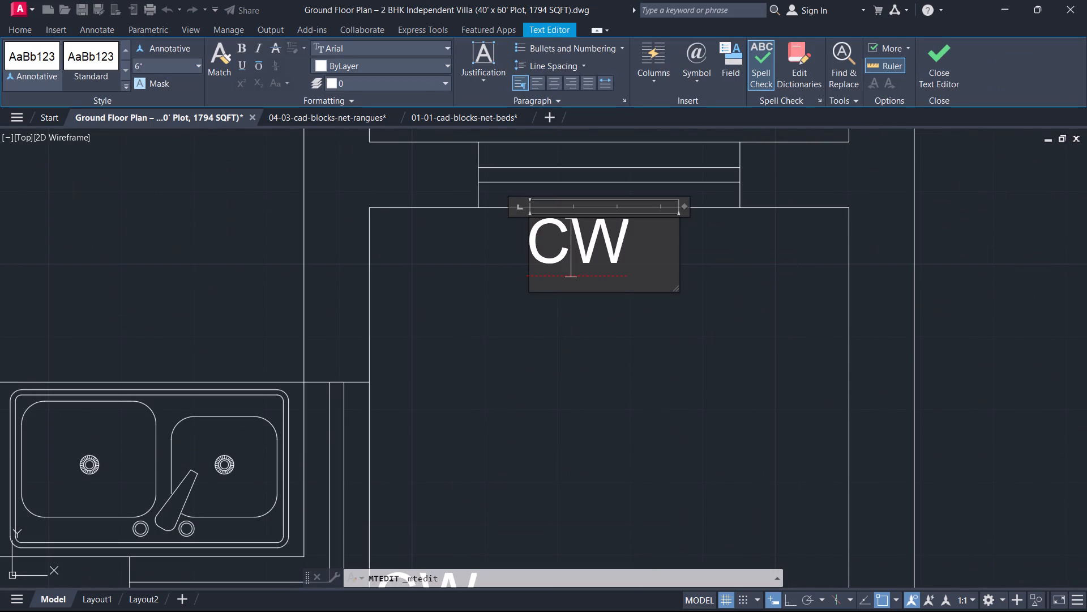
pyautogui.press('BackSpace')
pyautogui.press('Right')
pyautogui.press('3')
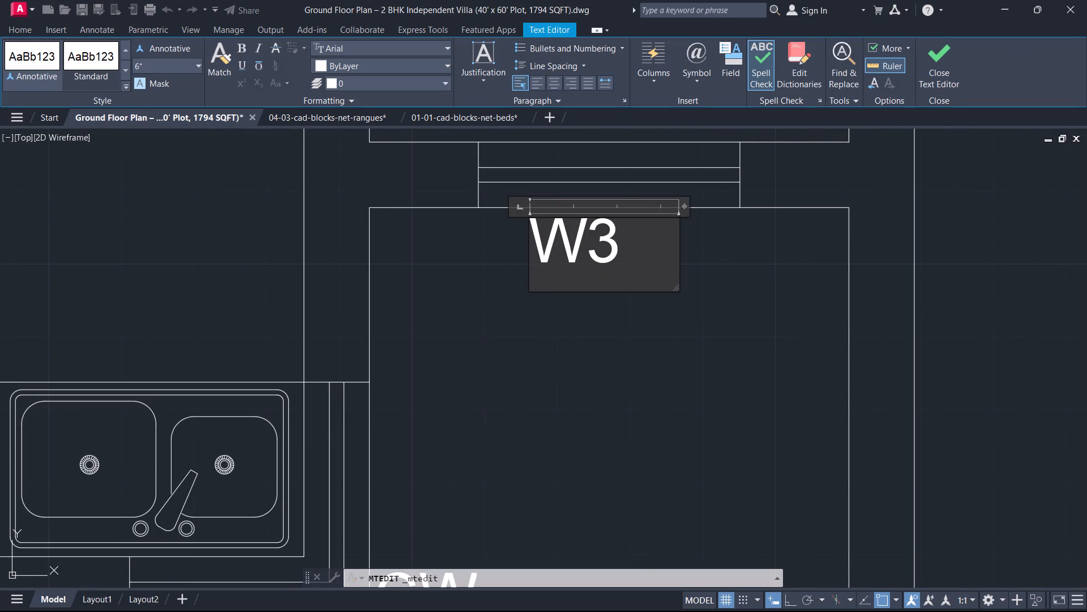
pyautogui.press('Left')
pyautogui.press('Left')
pyautogui.press('space')
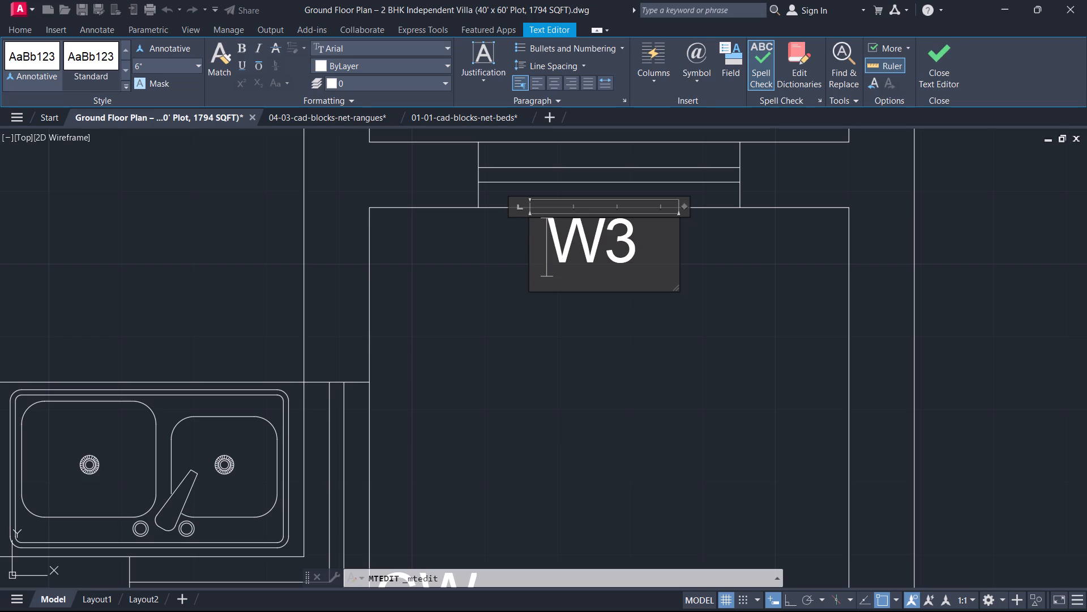
pyautogui.press('space')
pyautogui.click(931, 63)
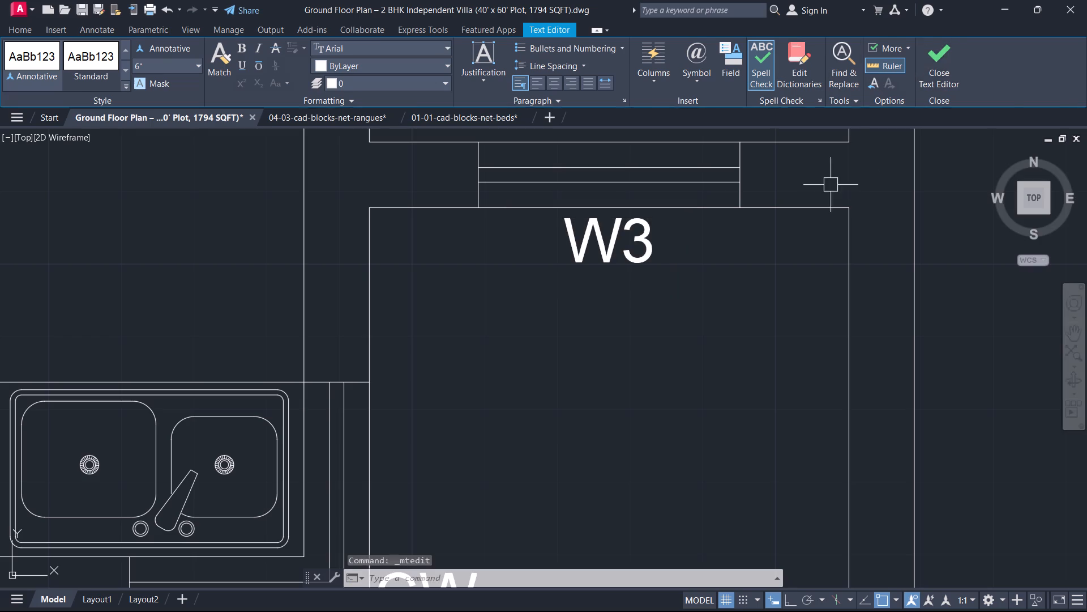
# Copy the dining/living room's W label to just below the drawing hall's south window, over the lawn hatch.
pyautogui.scroll(-4, 614, 232)
pyautogui.scroll(1, 610, 272)
pyautogui.moveTo(610, 272); pyautogui.dragTo(618, 306, button='middle')
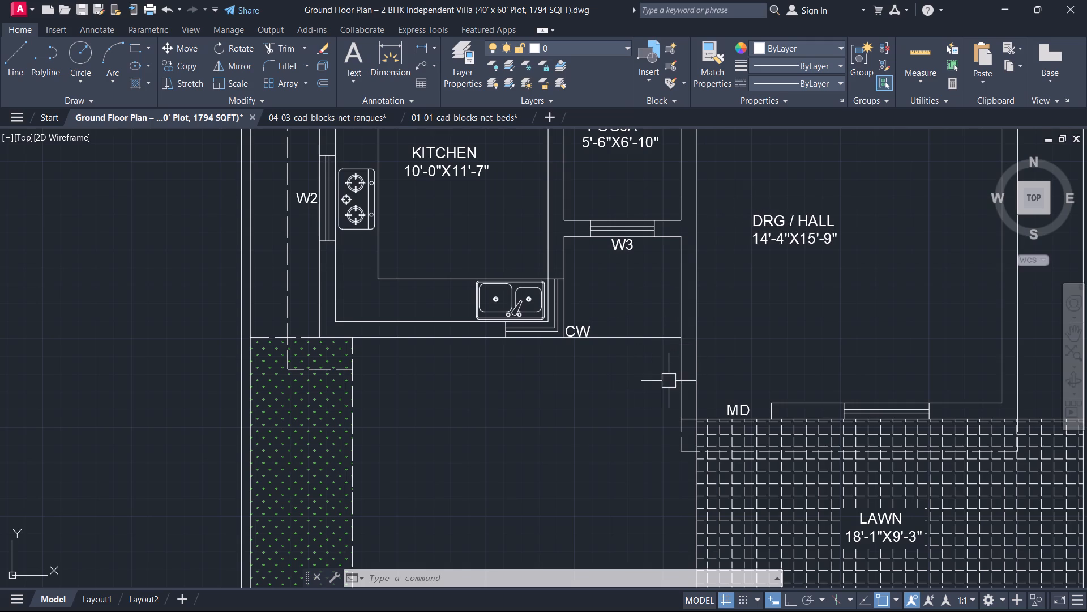
pyautogui.moveTo(861, 447); pyautogui.dragTo(846, 448, button='middle')
pyautogui.scroll(1, 853, 447)
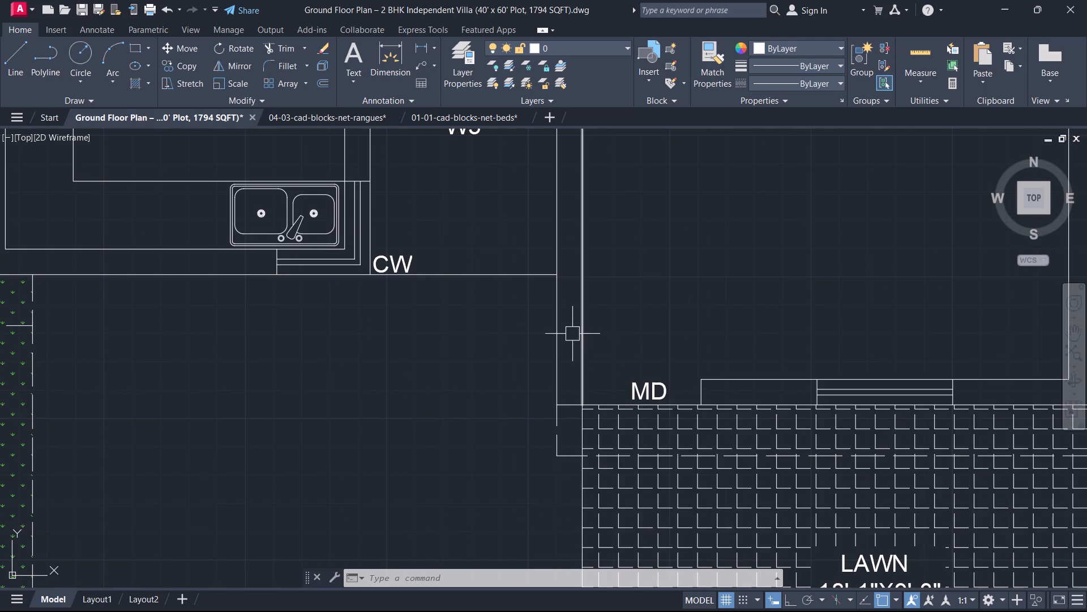
pyautogui.scroll(-2, 513, 320)
pyautogui.moveTo(515, 322); pyautogui.dragTo(613, 380, button='middle')
pyautogui.scroll(1, 530, 331)
pyautogui.scroll(2, 610, 382)
pyautogui.moveTo(557, 260); pyautogui.dragTo(531, 434, button='middle')
pyautogui.scroll(-3, 532, 408)
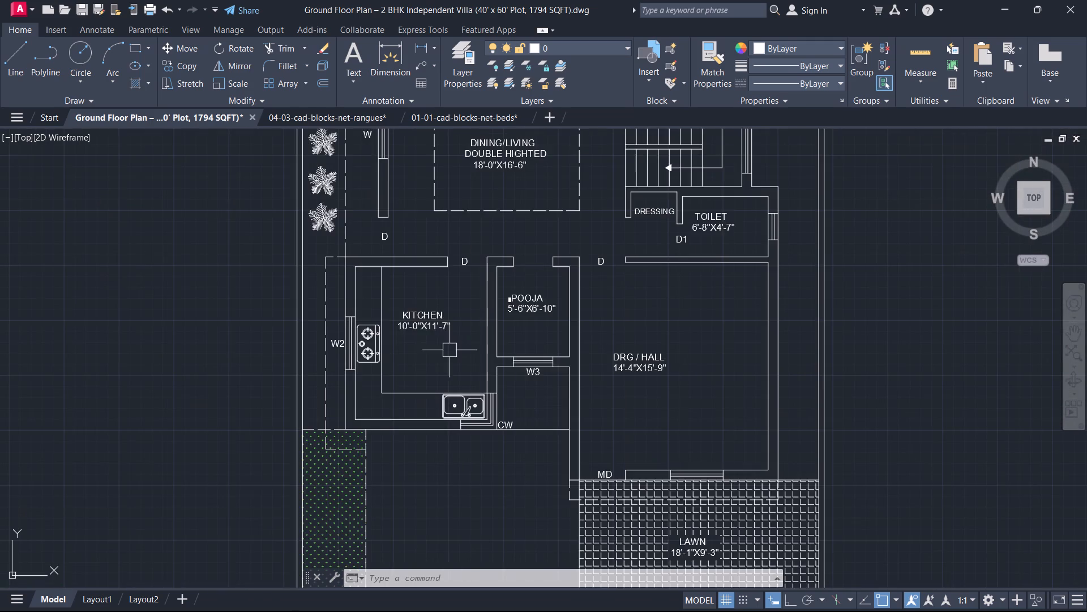
pyautogui.scroll(1, 379, 337)
pyautogui.moveTo(347, 288); pyautogui.dragTo(399, 423, button='middle')
pyautogui.scroll(-1, 394, 382)
pyautogui.scroll(2, 406, 323)
pyautogui.moveTo(410, 261); pyautogui.dragTo(456, 390, button='middle')
pyautogui.scroll(1, 461, 348)
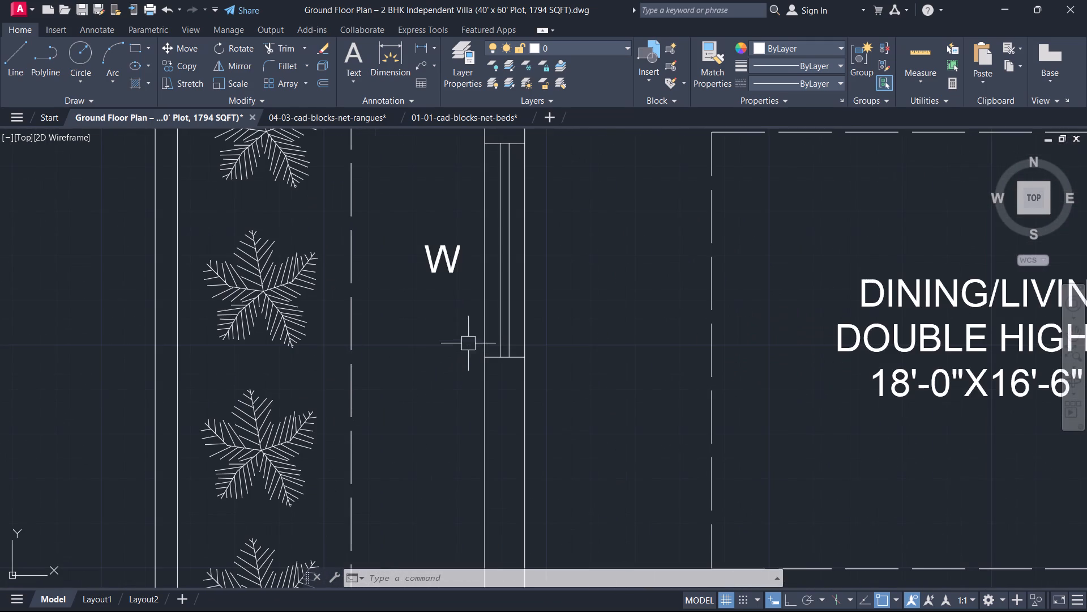
pyautogui.moveTo(456, 308); pyautogui.dragTo(455, 297)
pyautogui.click(420, 237)
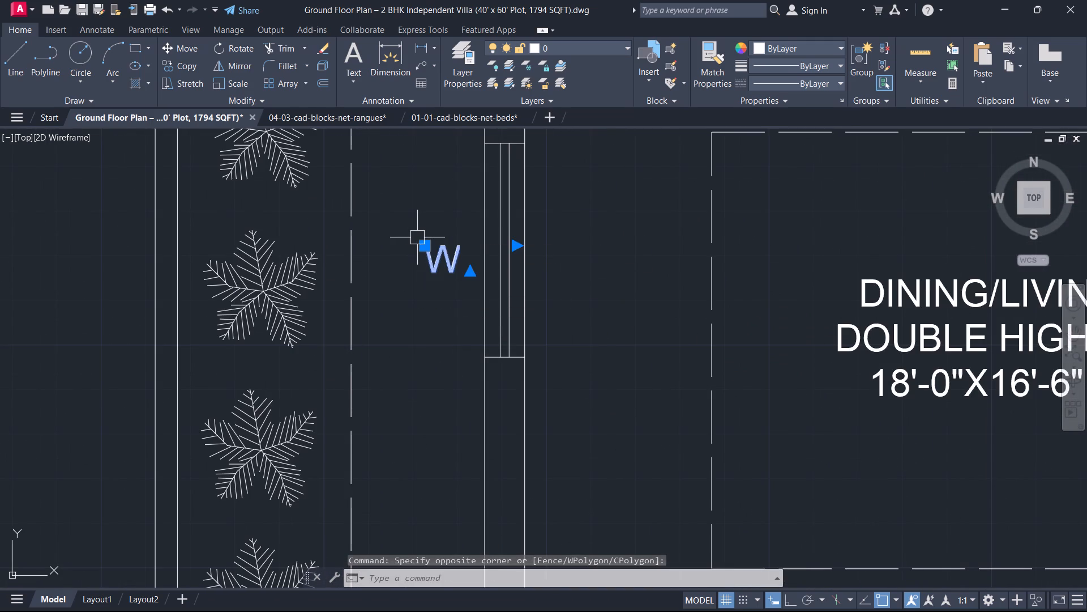
pyautogui.write('CO')
pyautogui.press('space')
pyautogui.scroll(2, 447, 257)
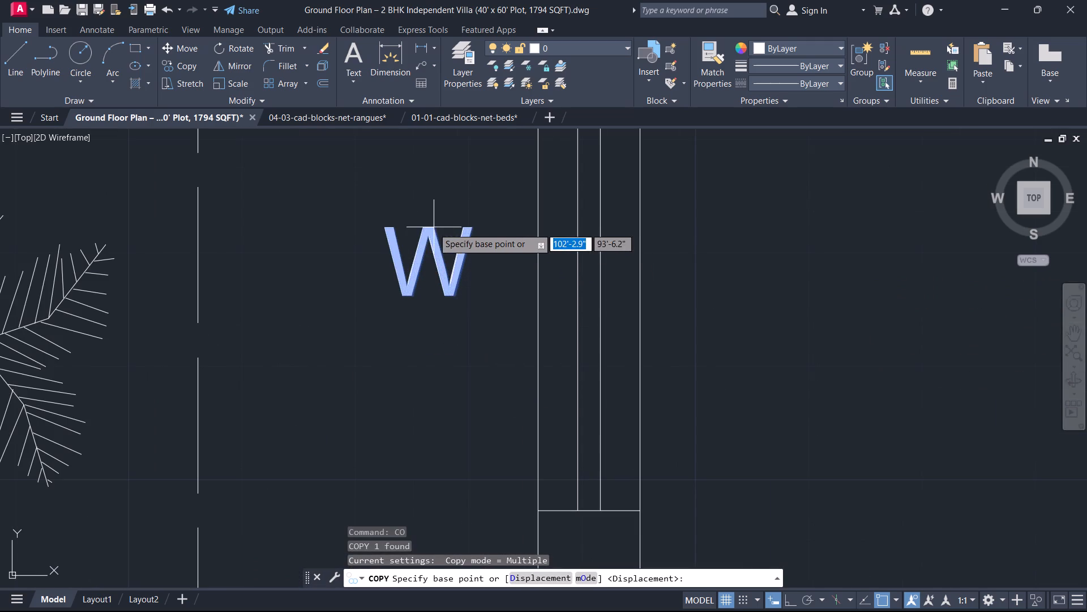
pyautogui.moveTo(420, 221); pyautogui.dragTo(426, 229)
pyautogui.scroll(-4, 532, 335)
pyautogui.moveTo(730, 465); pyautogui.dragTo(461, 229, button='middle')
pyautogui.scroll(-2, 747, 462)
pyautogui.moveTo(722, 448); pyautogui.dragTo(641, 280, button='middle')
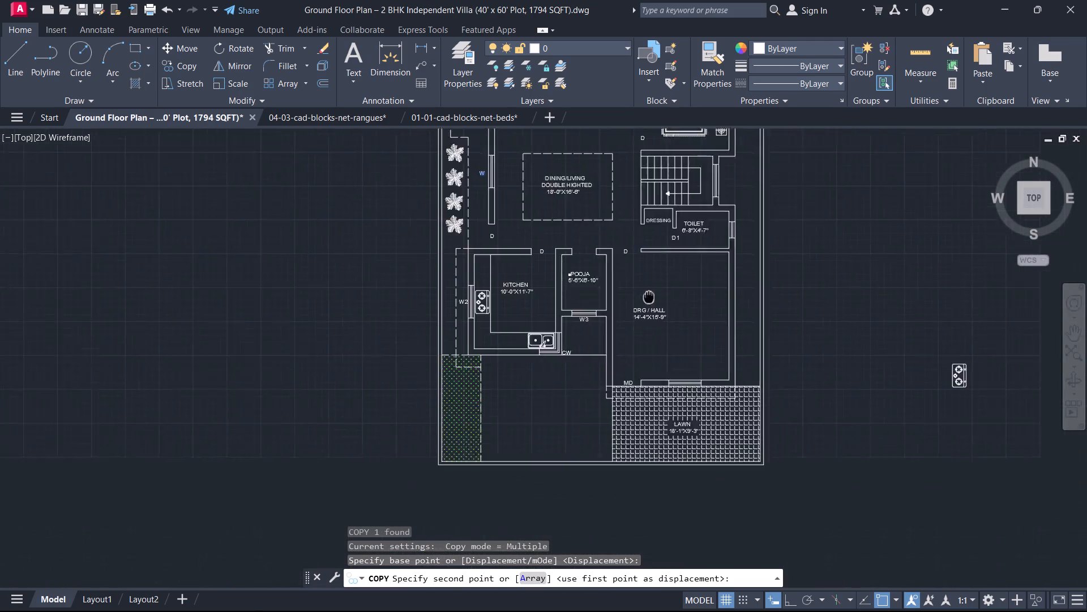
pyautogui.moveTo(641, 280); pyautogui.dragTo(641, 256, button='middle')
pyautogui.scroll(6, 681, 342)
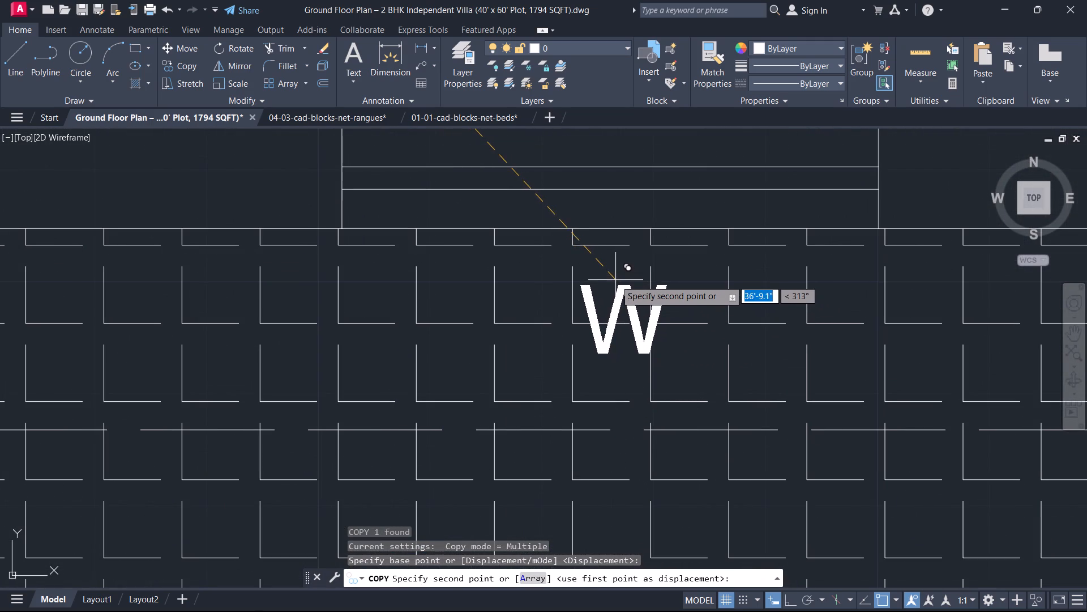
pyautogui.click(609, 277)
pyautogui.press('Escape')
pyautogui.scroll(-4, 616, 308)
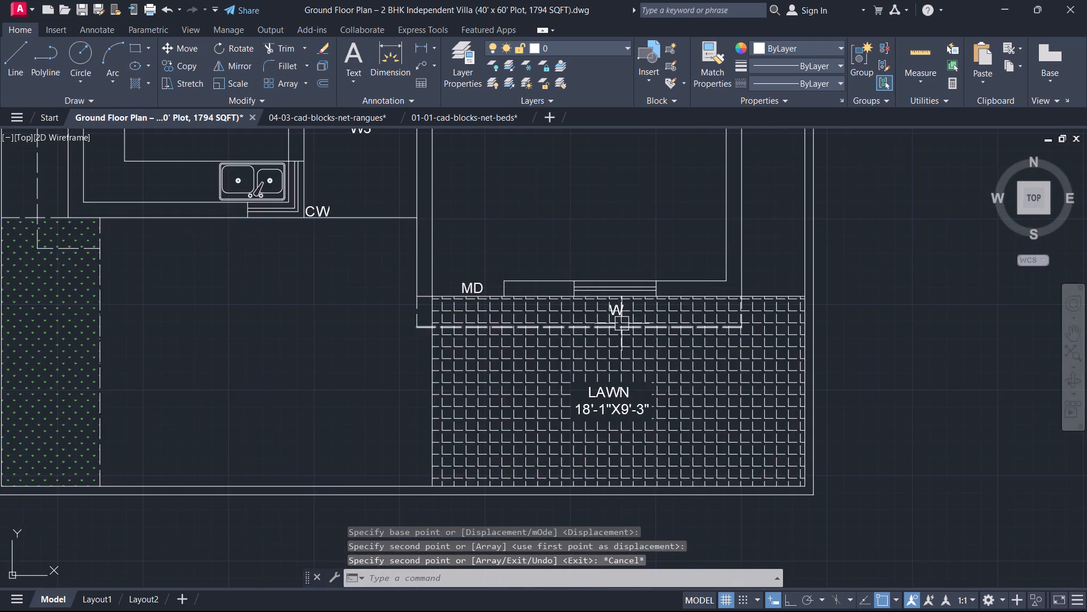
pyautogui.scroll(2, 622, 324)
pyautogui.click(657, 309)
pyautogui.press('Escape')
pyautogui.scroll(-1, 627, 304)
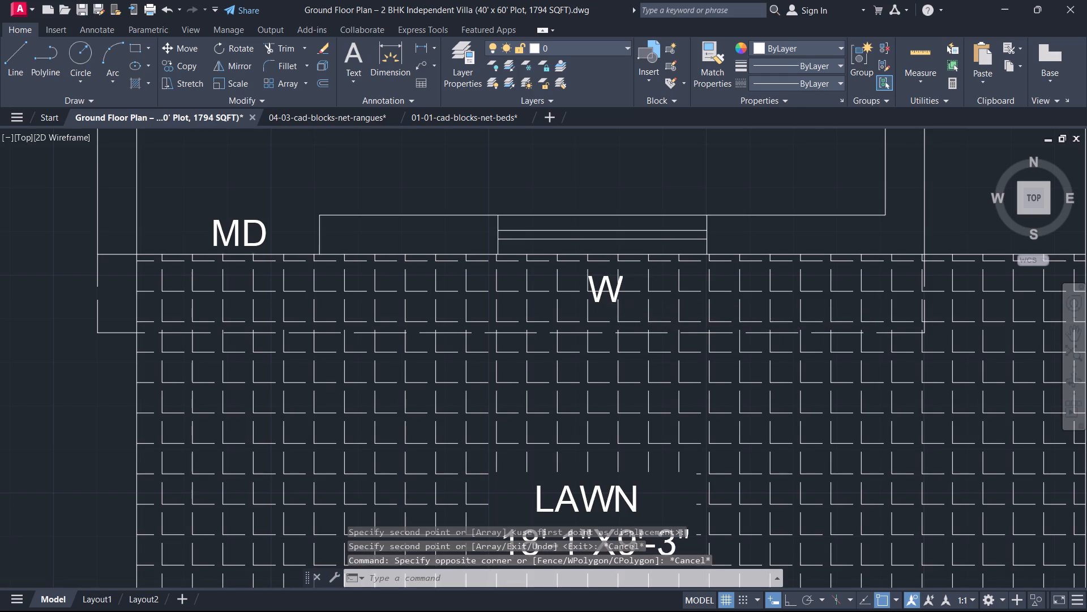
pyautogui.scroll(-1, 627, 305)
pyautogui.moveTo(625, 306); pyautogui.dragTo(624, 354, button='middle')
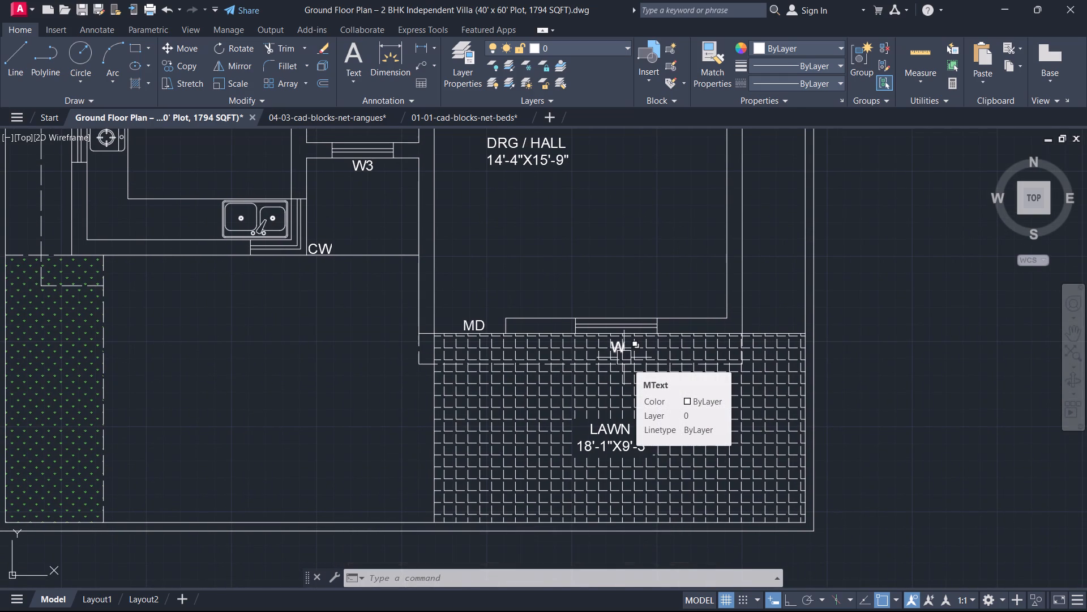
# Copy the W label below the drawing hall's south window to just outside the 6'-8"X4'-7" toilet's east window.
pyautogui.moveTo(713, 350); pyautogui.dragTo(660, 436, button='middle')
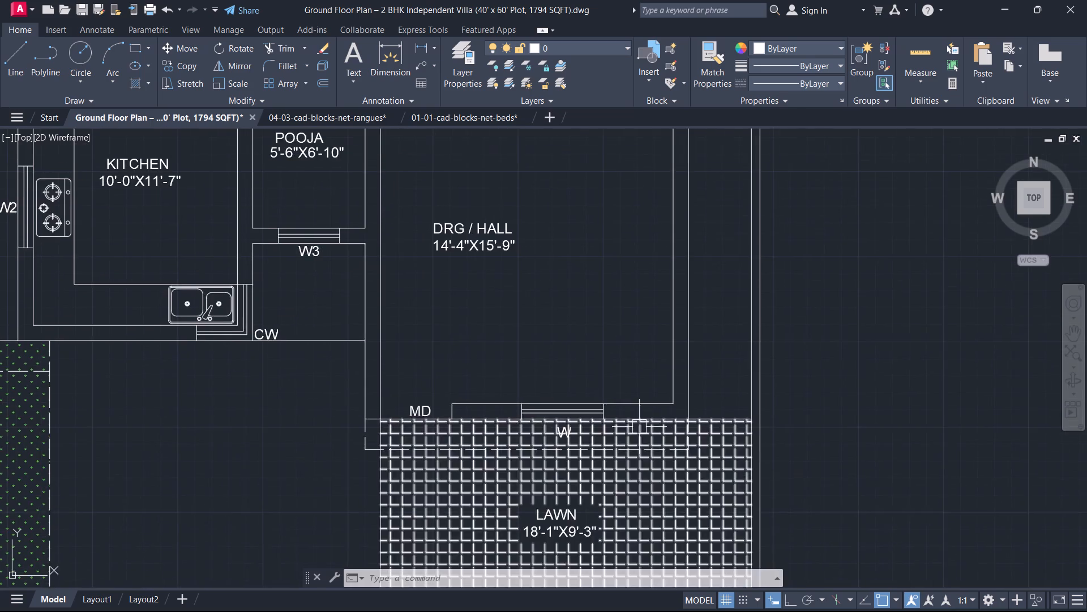
pyautogui.scroll(3, 608, 432)
pyautogui.scroll(2, 455, 426)
pyautogui.click(451, 414)
pyautogui.write('CO')
pyautogui.press('space')
pyautogui.moveTo(448, 411); pyautogui.dragTo(490, 409)
pyautogui.scroll(-5, 554, 355)
pyautogui.scroll(-4, 653, 269)
pyautogui.moveTo(623, 267); pyautogui.dragTo(812, 376, button='middle')
pyautogui.scroll(2, 824, 335)
pyautogui.moveTo(837, 321); pyautogui.dragTo(623, 398, button='middle')
pyautogui.scroll(-2, 623, 398)
pyautogui.scroll(3, 661, 378)
pyautogui.scroll(4, 592, 320)
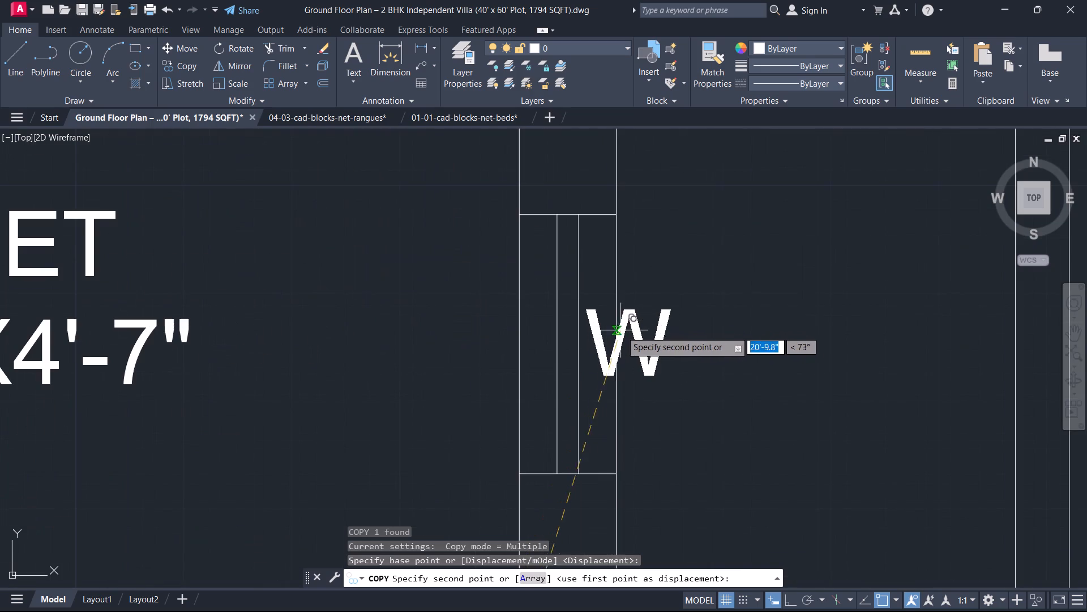
pyautogui.click(667, 349)
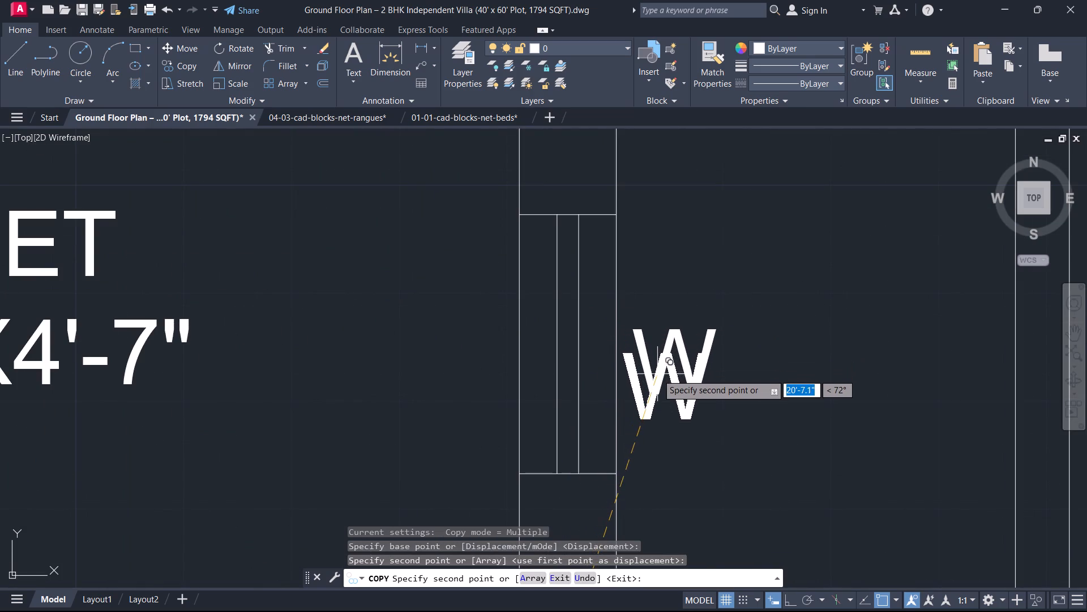
pyautogui.press('Escape')
# Change the copied label beside the 6'-8"X4'-7" toilet's east window to V.
pyautogui.doubleClick(670, 369)
pyautogui.moveTo(795, 390); pyautogui.dragTo(557, 308)
pyautogui.press('v')
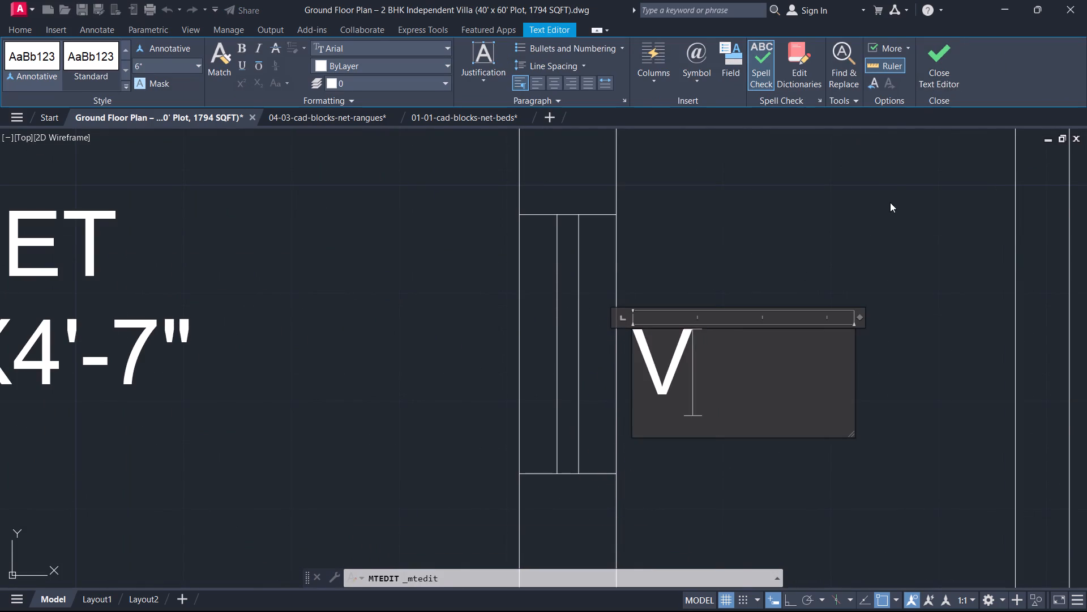
pyautogui.moveTo(890, 203); pyautogui.dragTo(896, 213)
# Copy the V label to just outside the staircase's east window, near the window's mid-height.
pyautogui.scroll(-8, 721, 325)
pyautogui.scroll(4, 669, 312)
pyautogui.scroll(2, 714, 377)
pyautogui.click(714, 378)
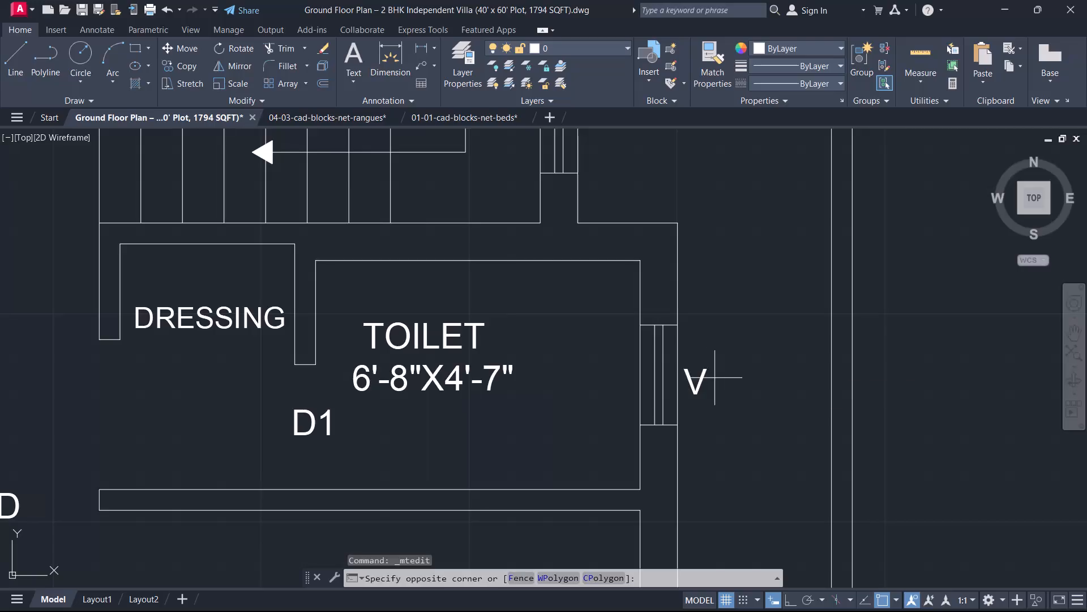
pyautogui.click(688, 363)
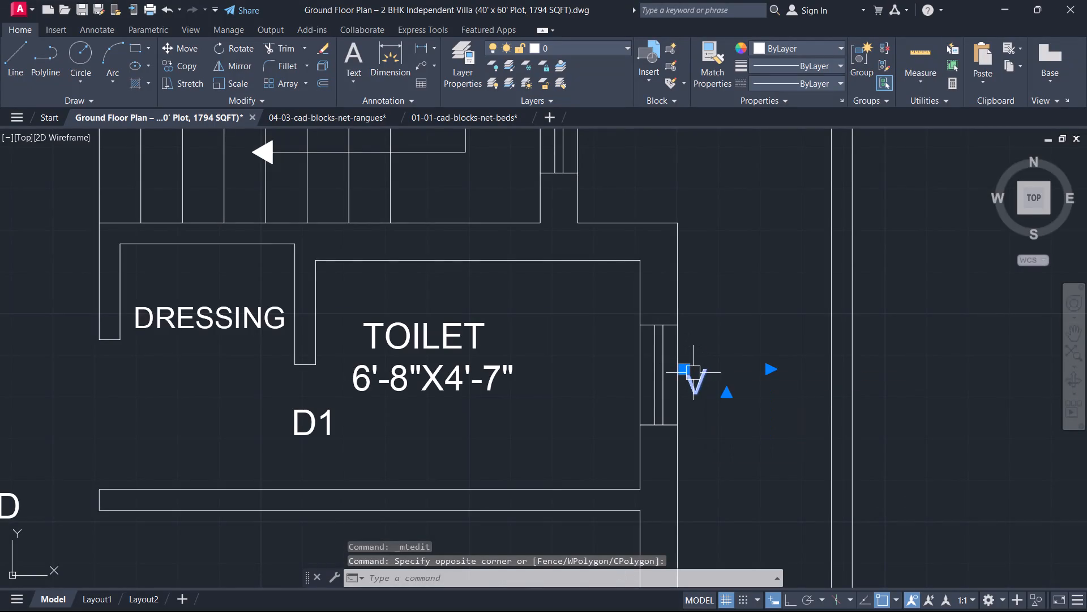
pyautogui.press('c')
pyautogui.write('O')
pyautogui.press('space')
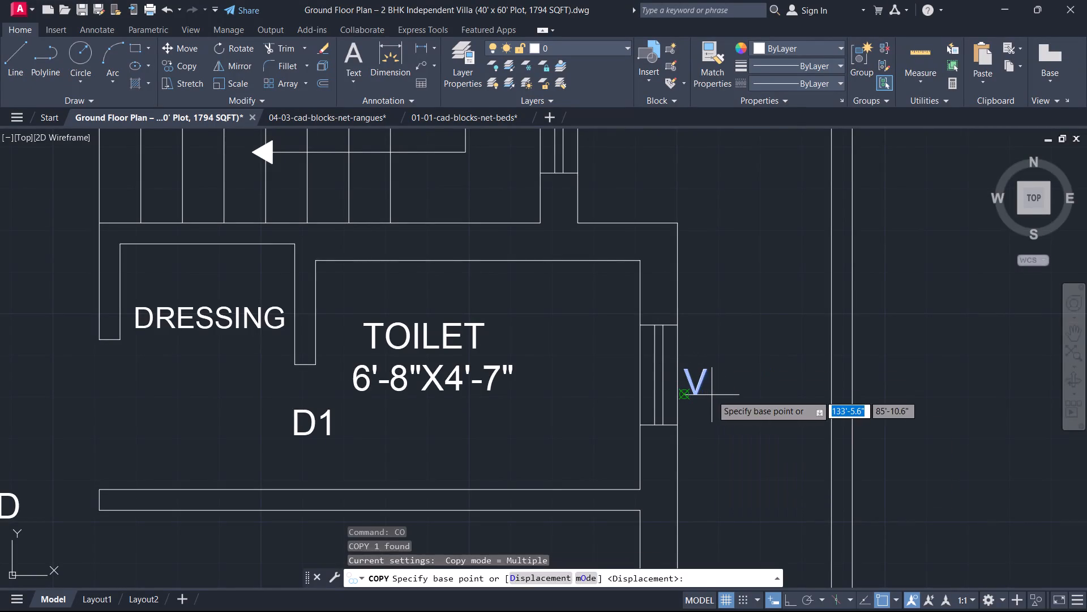
pyautogui.click(712, 395)
pyautogui.moveTo(651, 277); pyautogui.dragTo(665, 461, button='middle')
pyautogui.scroll(1, 613, 362)
pyautogui.moveTo(622, 331); pyautogui.dragTo(623, 467, button='middle')
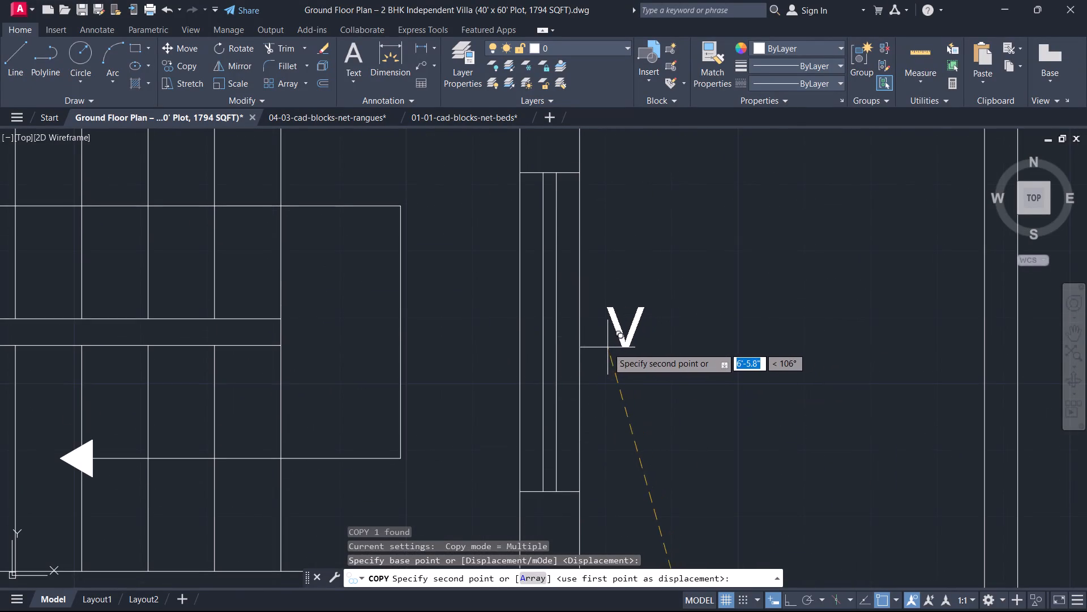
pyautogui.click(600, 372)
pyautogui.press('Escape')
# Change the copied label beside the staircase window to W2.
pyautogui.doubleClick(621, 364)
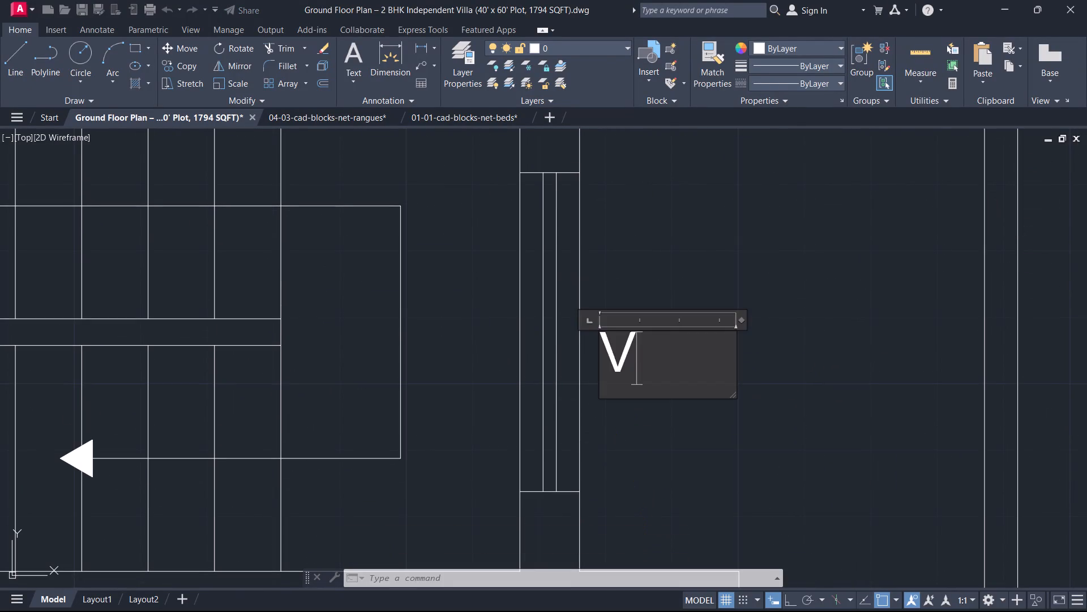
pyautogui.moveTo(671, 358); pyautogui.dragTo(555, 341)
pyautogui.press('w')
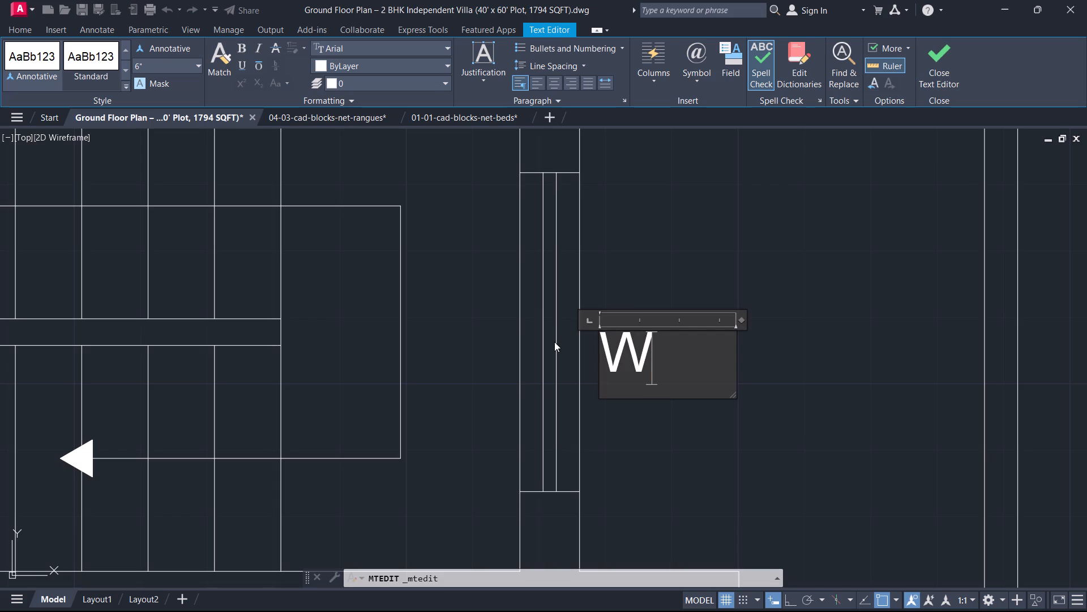
pyautogui.press('2')
pyautogui.click(945, 61)
# Copy the staircase window's W2 label to just above the 10'-1"X11'-7" bedroom's north window.
pyautogui.scroll(-4, 799, 270)
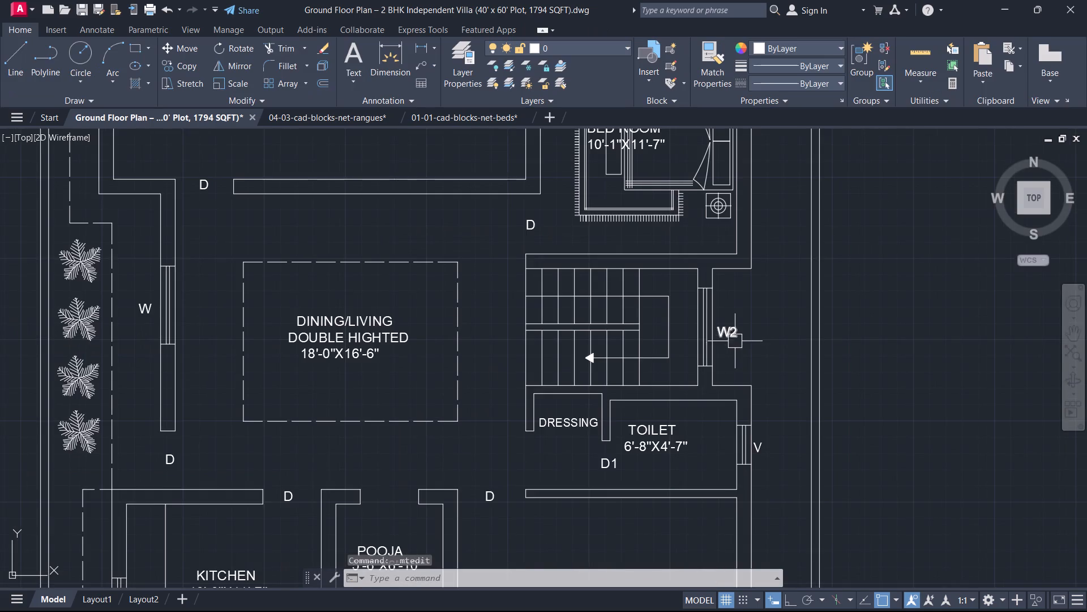
pyautogui.moveTo(714, 356); pyautogui.dragTo(695, 492, button='middle')
pyautogui.scroll(-1, 695, 492)
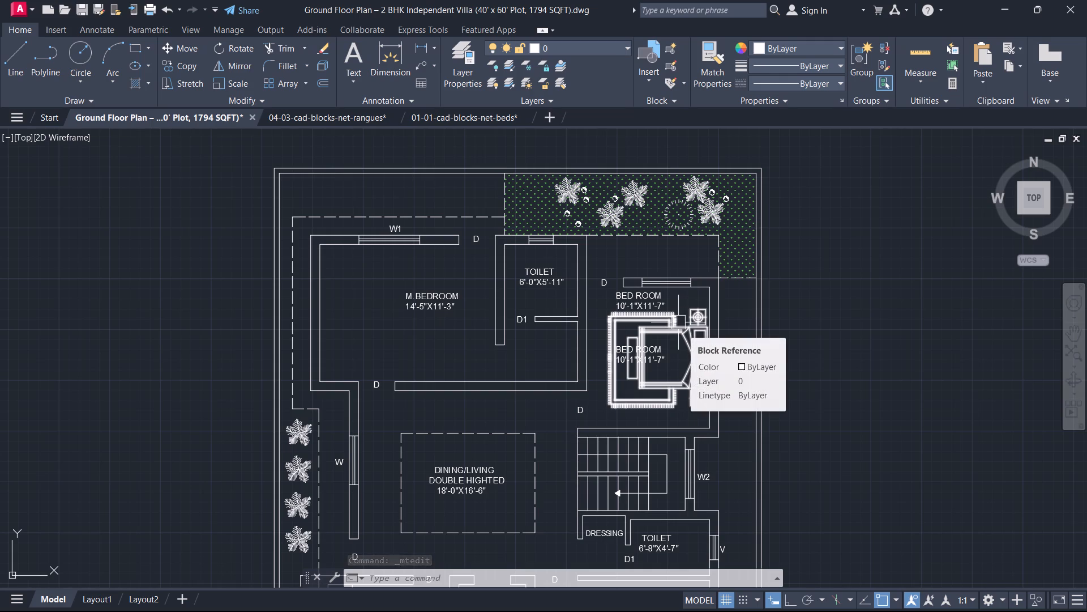
pyautogui.scroll(1, 795, 340)
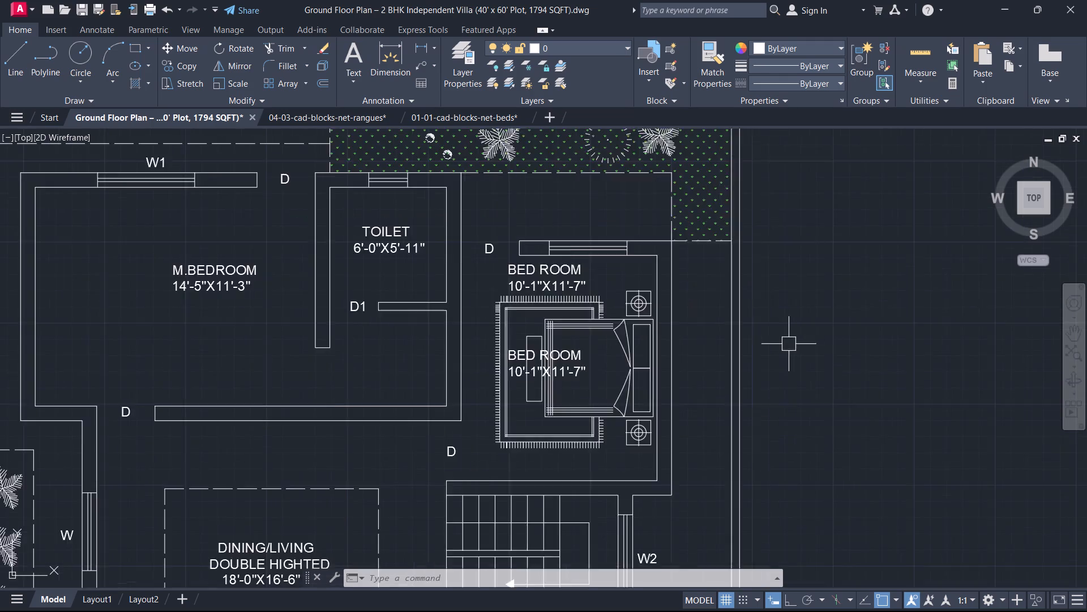
pyautogui.scroll(1, 789, 344)
pyautogui.moveTo(639, 418); pyautogui.dragTo(699, 188, button='middle')
pyautogui.scroll(1, 658, 454)
pyautogui.moveTo(639, 458); pyautogui.dragTo(627, 449)
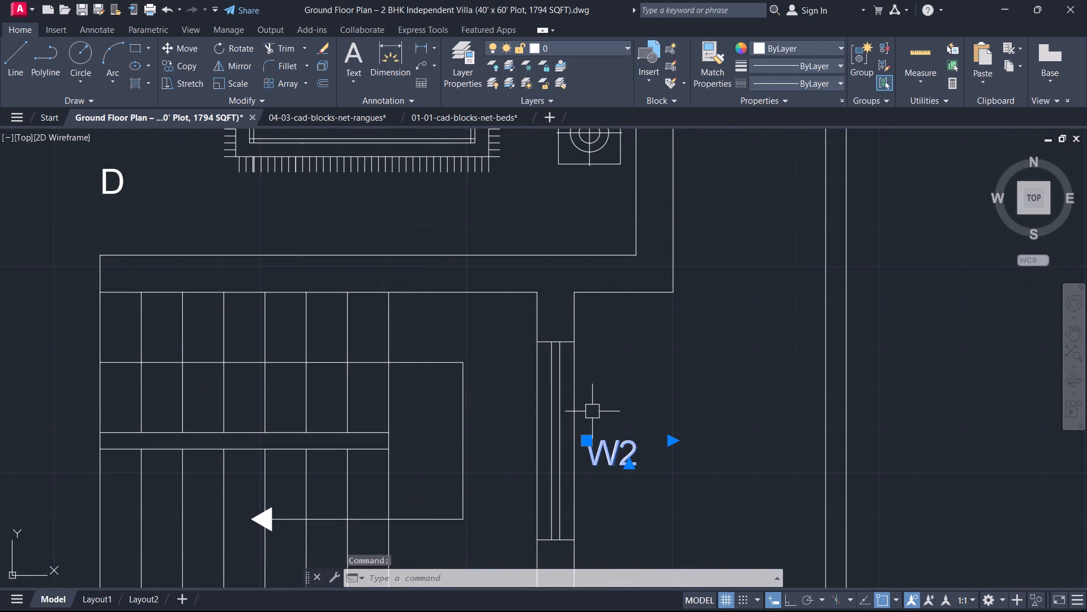
pyautogui.write('CO')
pyautogui.press('space')
pyautogui.click(600, 437)
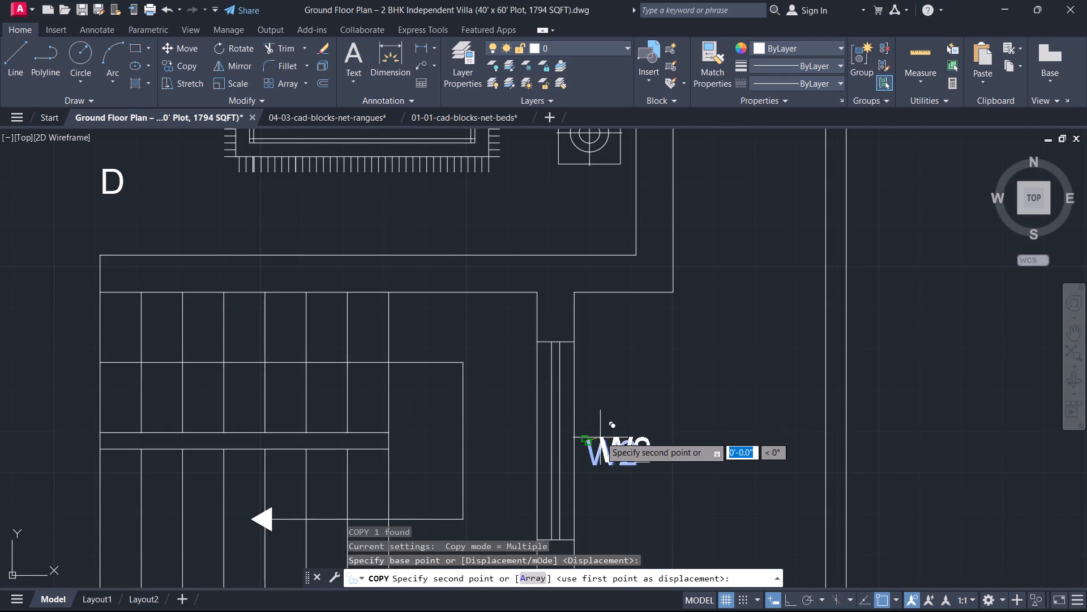
pyautogui.scroll(-3, 618, 338)
pyautogui.moveTo(617, 339); pyautogui.dragTo(708, 509, button='middle')
pyautogui.scroll(3, 651, 318)
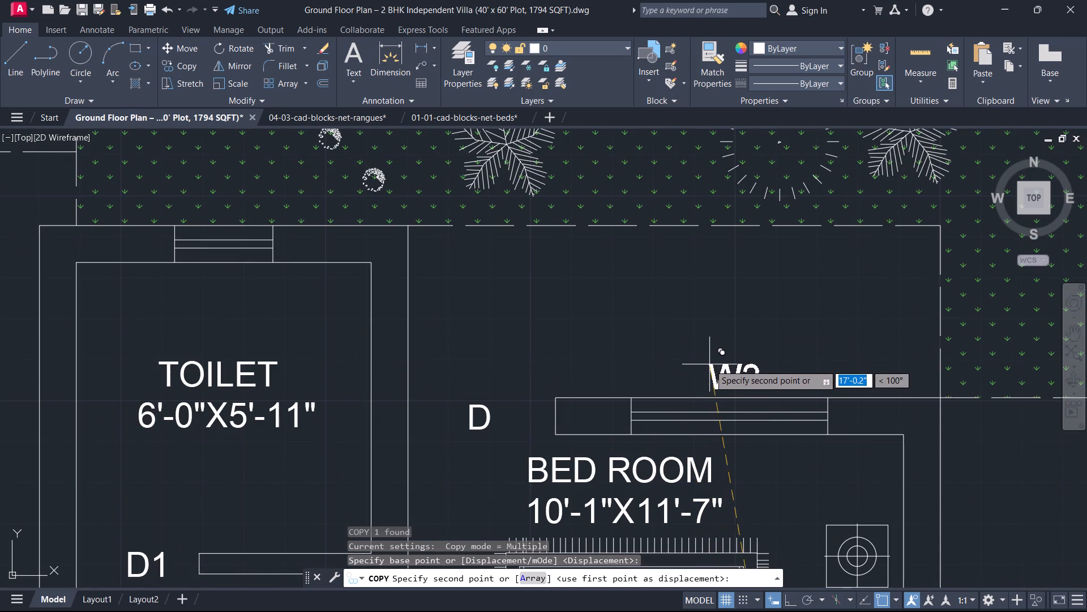
pyautogui.click(713, 366)
pyautogui.press('Escape')
# Change the copied label above the bedroom's north window to W1.
pyautogui.doubleClick(750, 373)
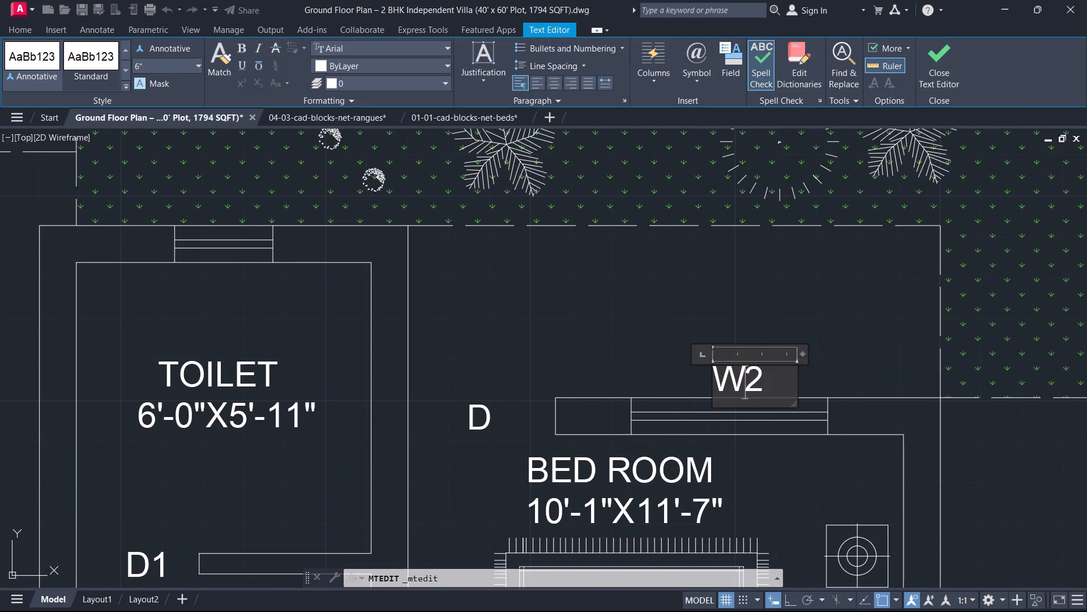
pyautogui.click(768, 373)
pyautogui.press('BackSpace')
pyautogui.press('1')
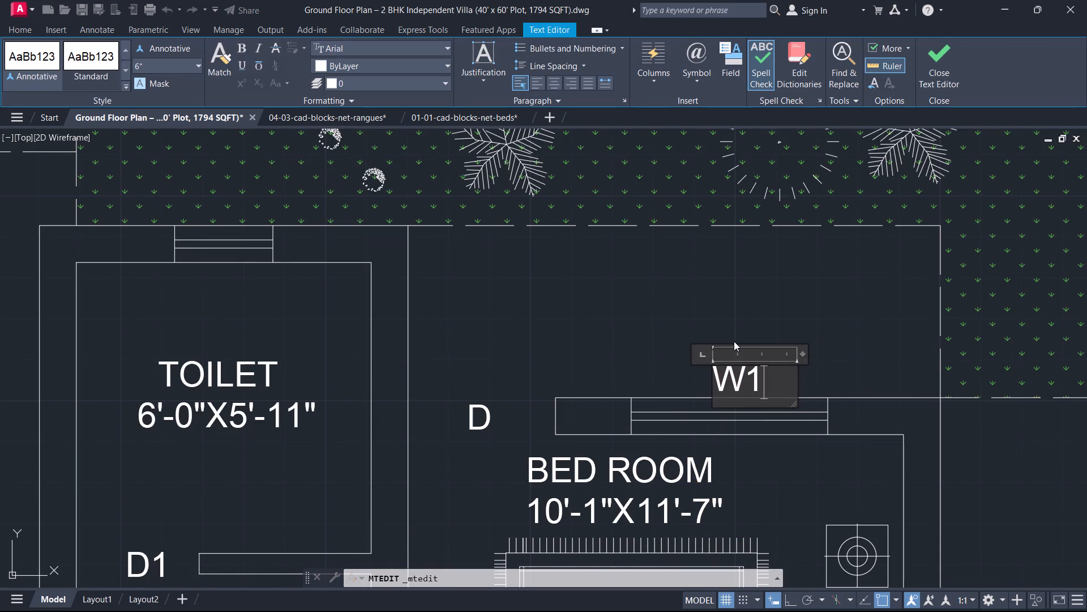
pyautogui.click(768, 325)
# Move the bedroom's W1 label slightly west to centre it over the north window.
pyautogui.scroll(3, 751, 406)
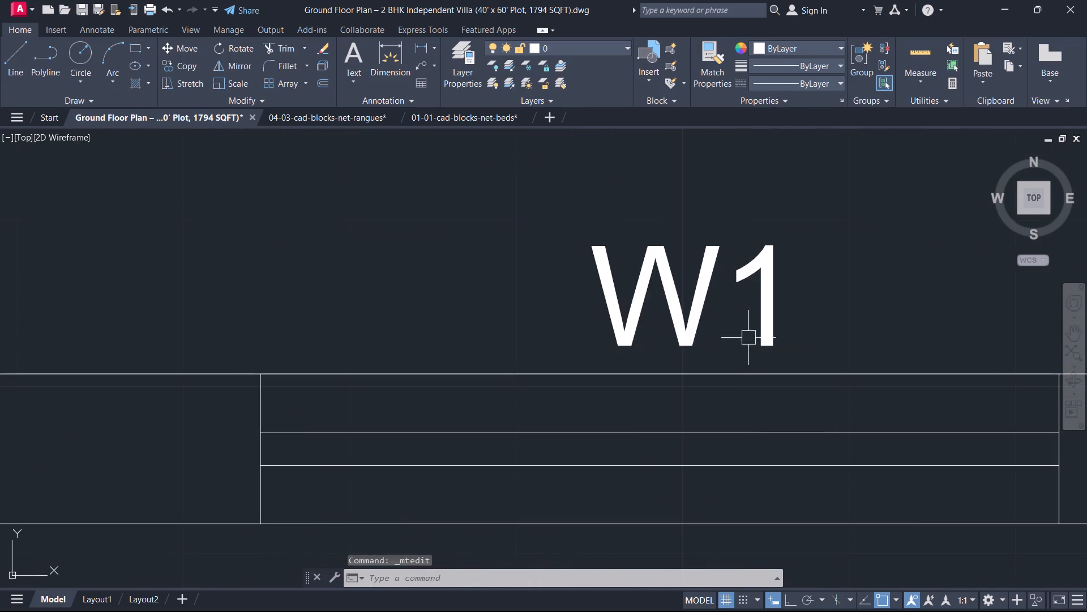
pyautogui.click(790, 308)
pyautogui.click(737, 273)
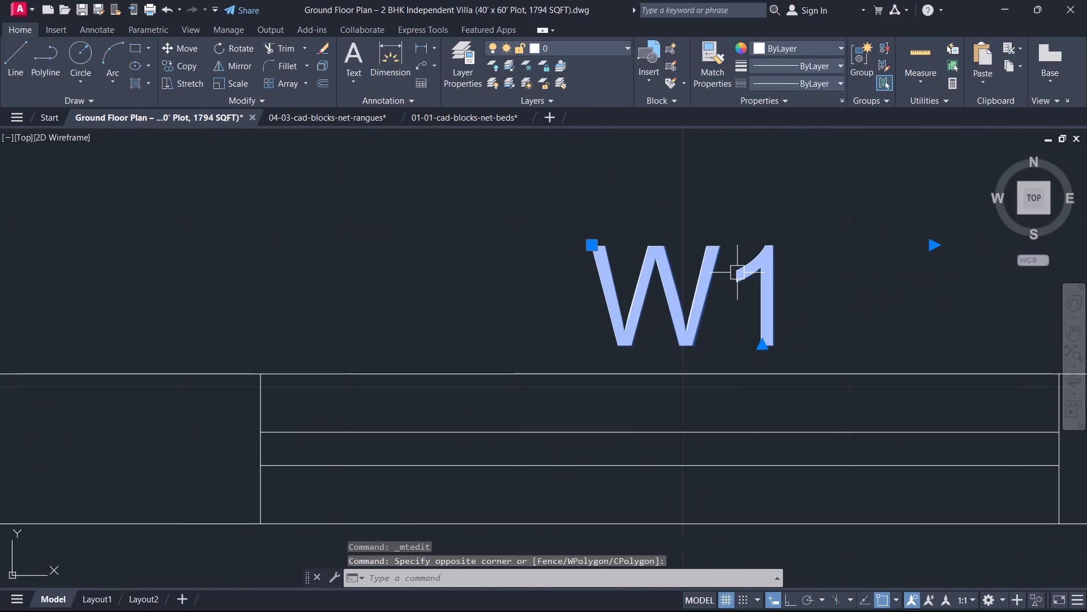
pyautogui.write('M')
pyautogui.press('space')
pyautogui.scroll(2, 763, 286)
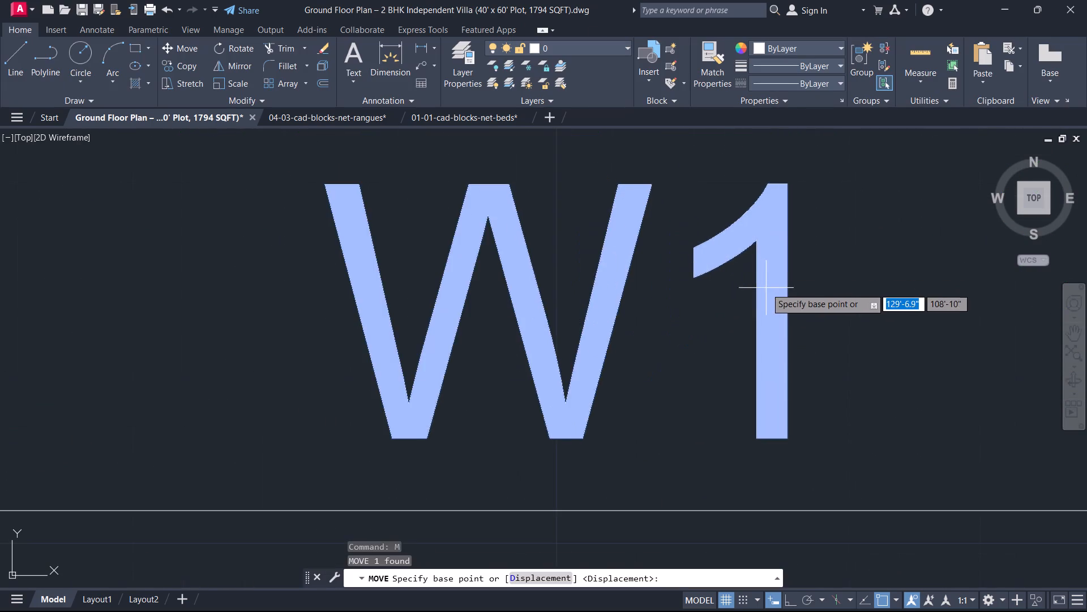
pyautogui.click(767, 288)
pyautogui.click(705, 296)
pyautogui.press('Escape')
# Copy the DRESSING label into the space just south of the master bedroom's 6'-0"X5'-11" toilet.
pyautogui.scroll(-5, 705, 297)
pyautogui.scroll(2, 705, 297)
pyautogui.moveTo(705, 297); pyautogui.dragTo(725, 318, button='middle')
pyautogui.scroll(-1, 705, 297)
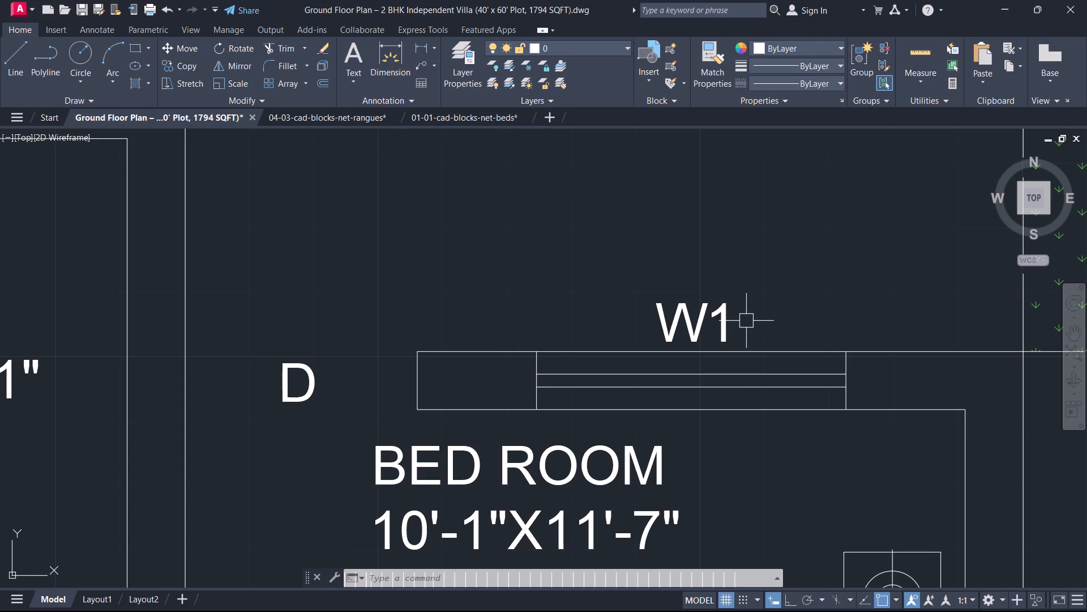
pyautogui.scroll(-4, 718, 327)
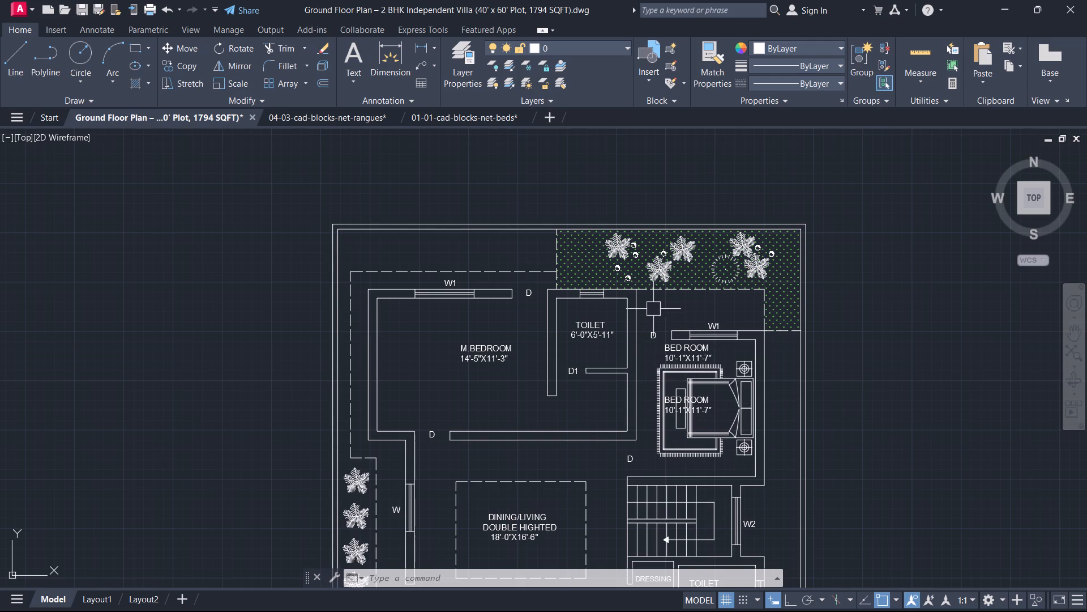
pyautogui.scroll(-2, 639, 316)
pyautogui.scroll(2, 611, 355)
pyautogui.moveTo(618, 370); pyautogui.dragTo(735, 422, button='middle')
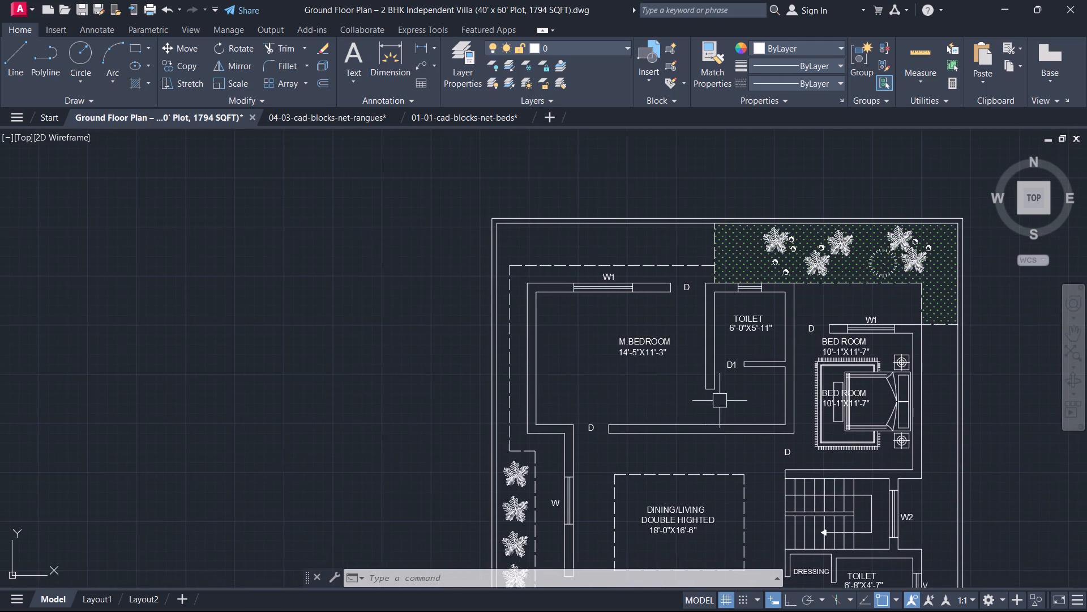
pyautogui.moveTo(710, 386); pyautogui.dragTo(621, 257, button='middle')
pyautogui.scroll(-1, 682, 445)
pyautogui.moveTo(689, 454); pyautogui.dragTo(709, 439, button='middle')
pyautogui.scroll(3, 694, 449)
pyautogui.click(763, 418)
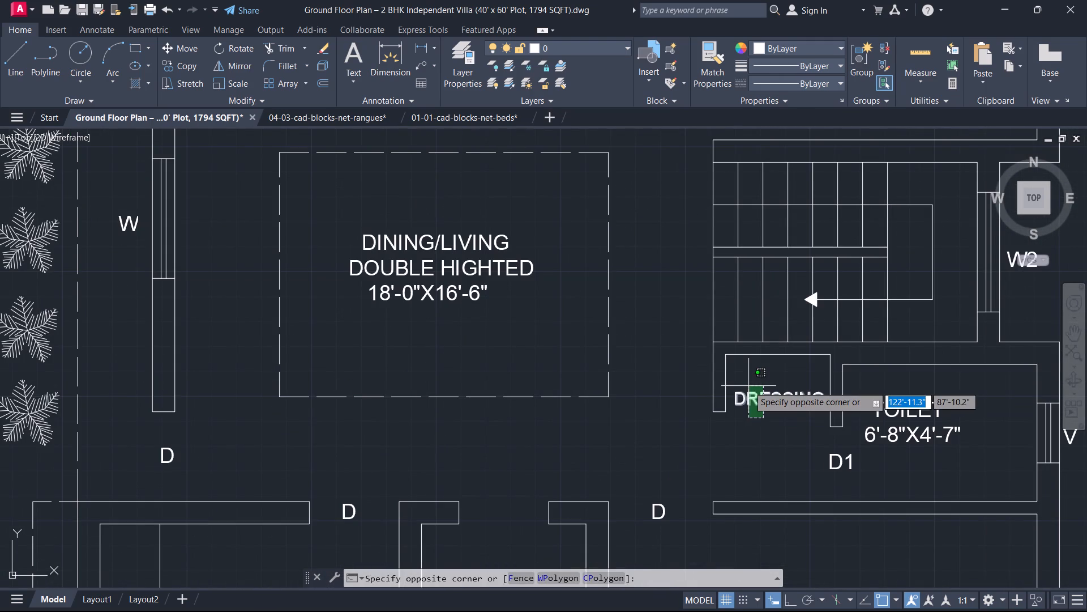
pyautogui.click(748, 385)
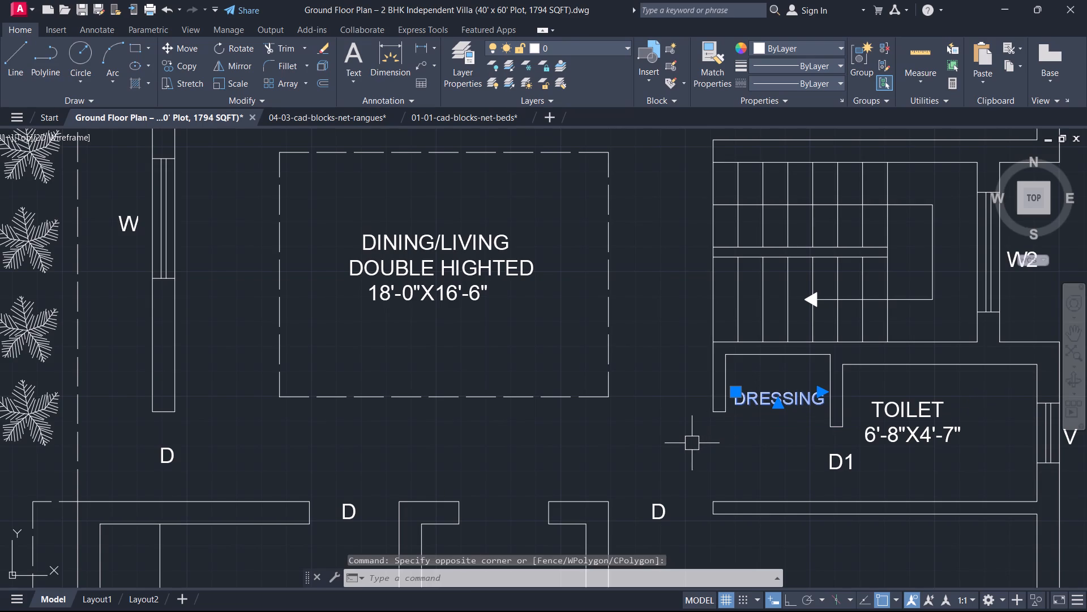
pyautogui.press('c')
pyautogui.write('O')
pyautogui.press('space')
pyautogui.click(776, 402)
pyautogui.scroll(-2, 605, 375)
pyautogui.moveTo(605, 375); pyautogui.dragTo(605, 375, button='middle')
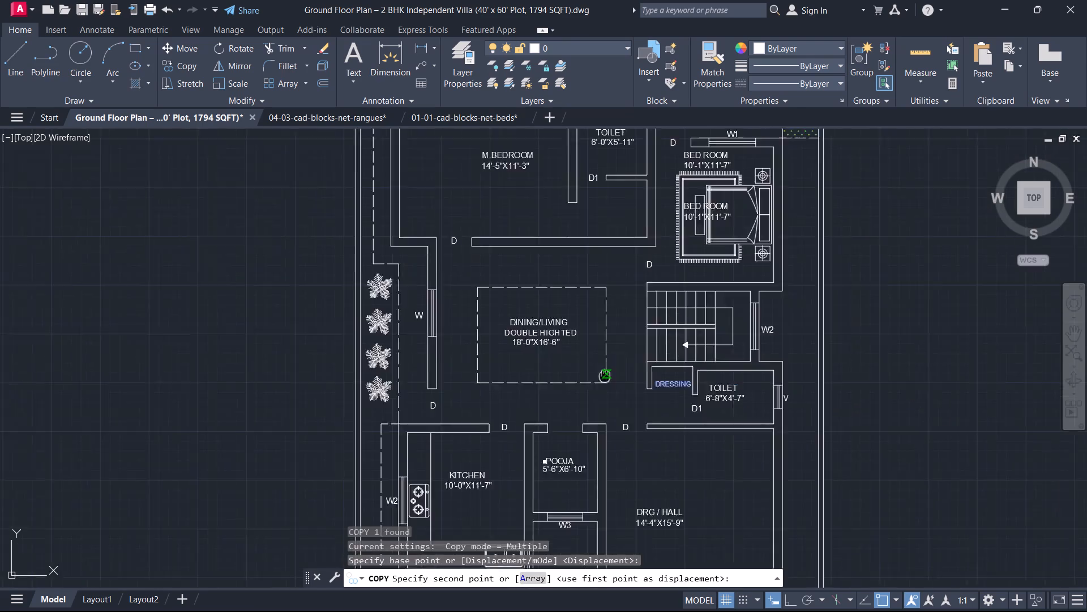
pyautogui.moveTo(605, 375); pyautogui.dragTo(684, 611, button='middle')
pyautogui.scroll(4, 673, 449)
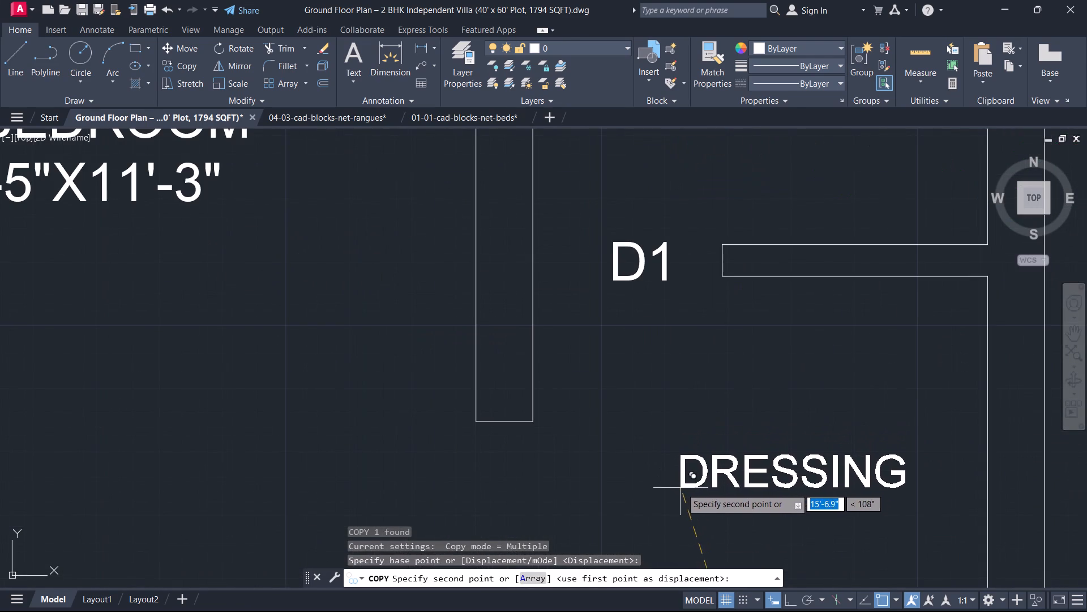
pyautogui.click(684, 489)
pyautogui.scroll(-4, 679, 496)
pyautogui.moveTo(646, 500); pyautogui.dragTo(656, 526, button='middle')
pyautogui.press('Escape')
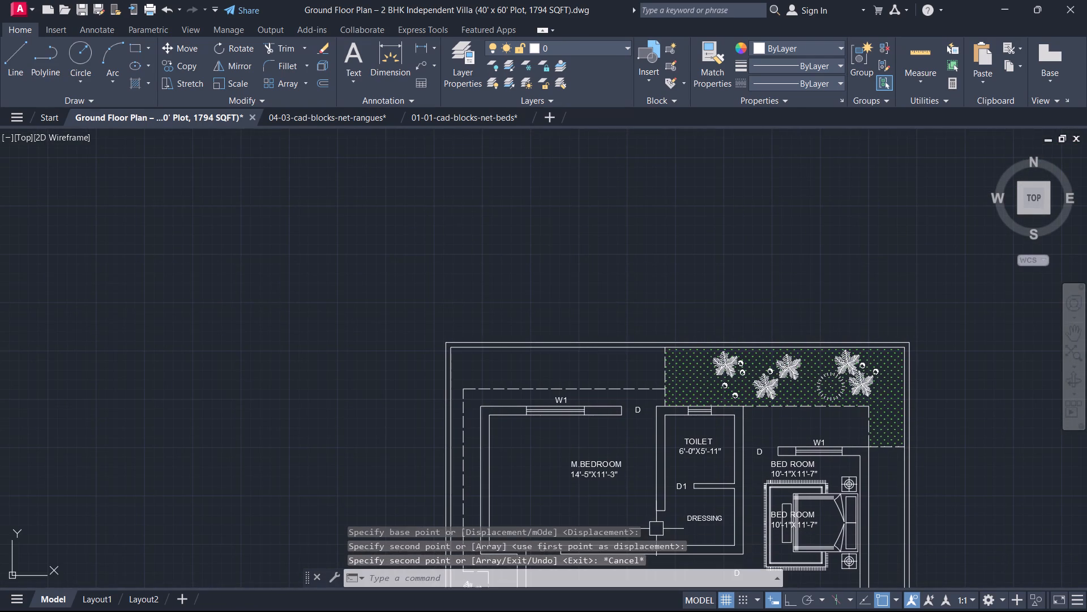
# Look over the whole ground floor plan, from the north garden to the south lawn.
pyautogui.scroll(-1, 653, 524)
pyautogui.moveTo(653, 524); pyautogui.dragTo(679, 419, button='middle')
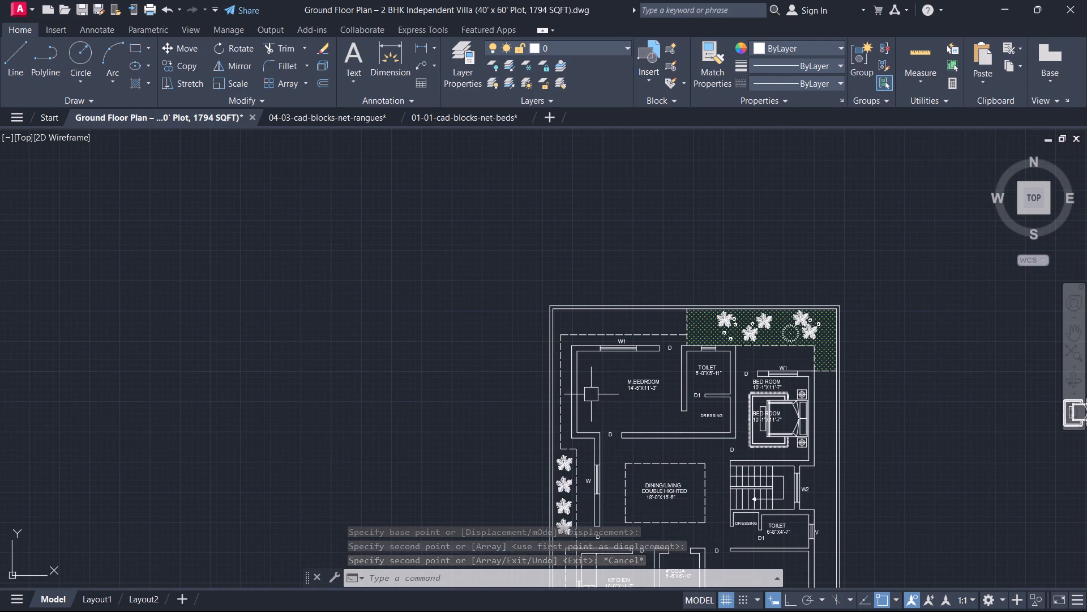
pyautogui.moveTo(598, 399); pyautogui.dragTo(382, 245, button='middle')
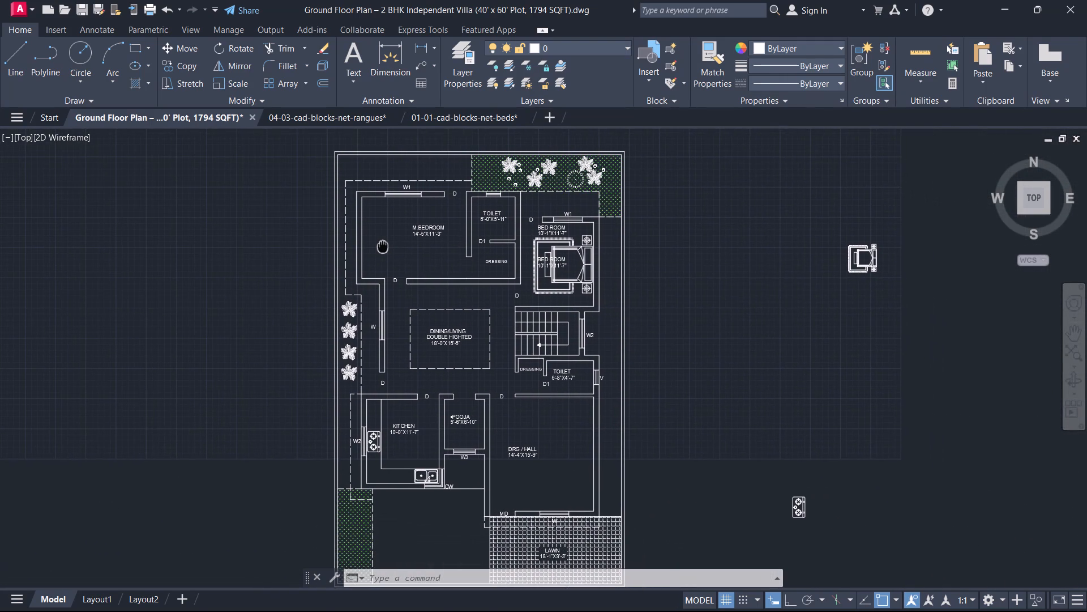
pyautogui.moveTo(382, 245); pyautogui.dragTo(382, 244, button='middle')
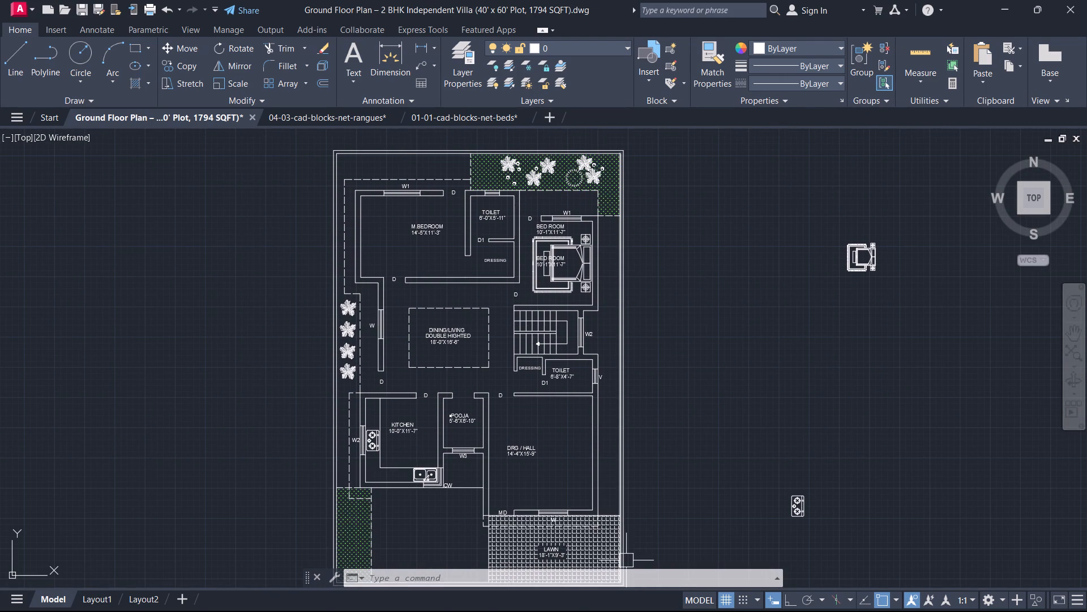
pyautogui.scroll(-2, 619, 403)
pyautogui.moveTo(590, 419); pyautogui.dragTo(683, 290, button='middle')
pyautogui.scroll(2, 640, 389)
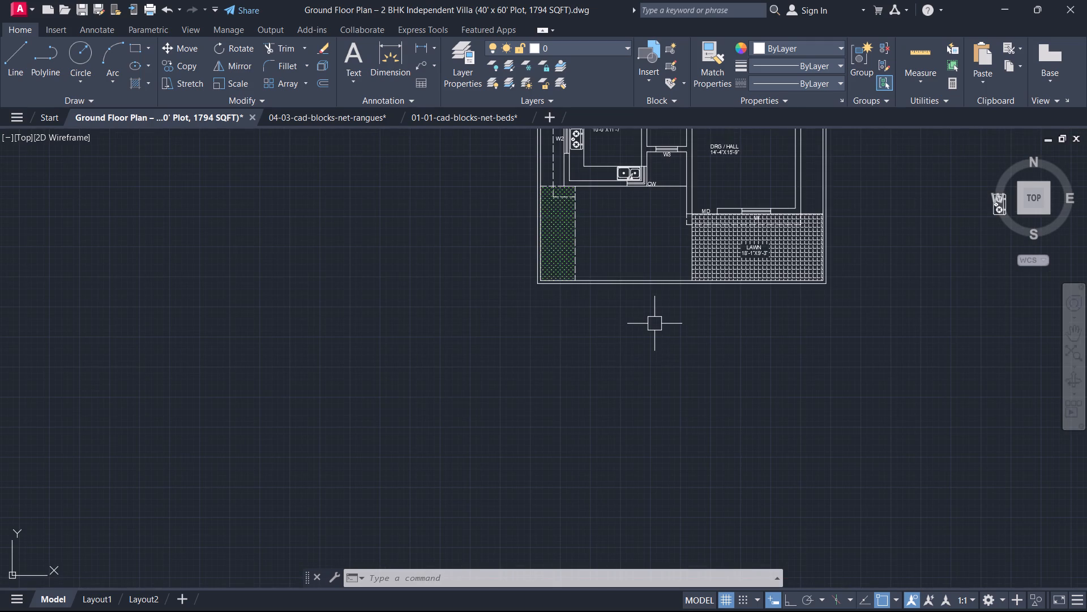
pyautogui.moveTo(654, 321); pyautogui.dragTo(653, 520, button='middle')
pyautogui.scroll(-1, 653, 520)
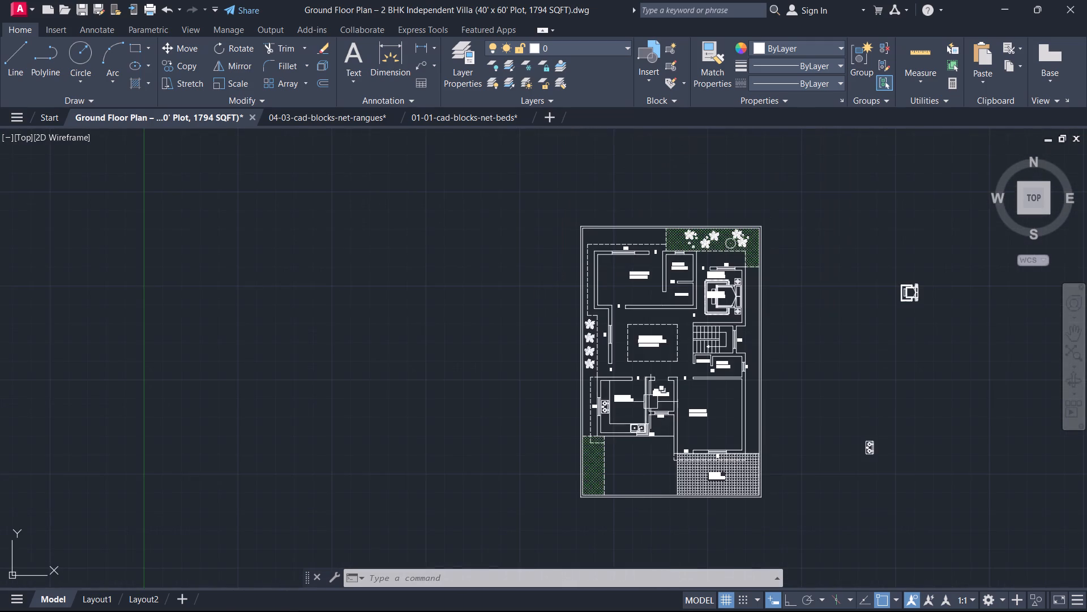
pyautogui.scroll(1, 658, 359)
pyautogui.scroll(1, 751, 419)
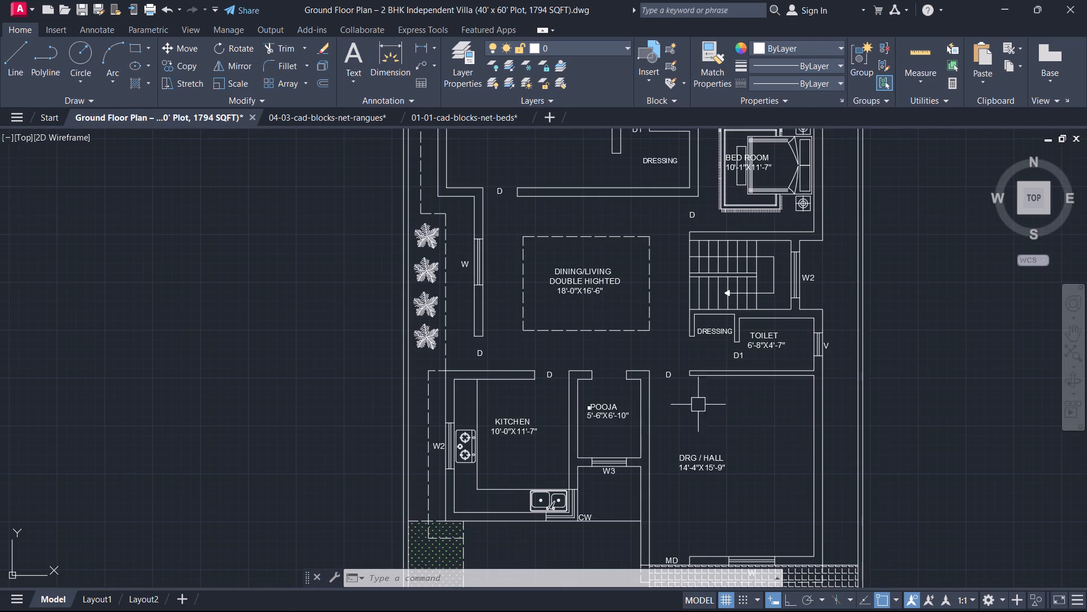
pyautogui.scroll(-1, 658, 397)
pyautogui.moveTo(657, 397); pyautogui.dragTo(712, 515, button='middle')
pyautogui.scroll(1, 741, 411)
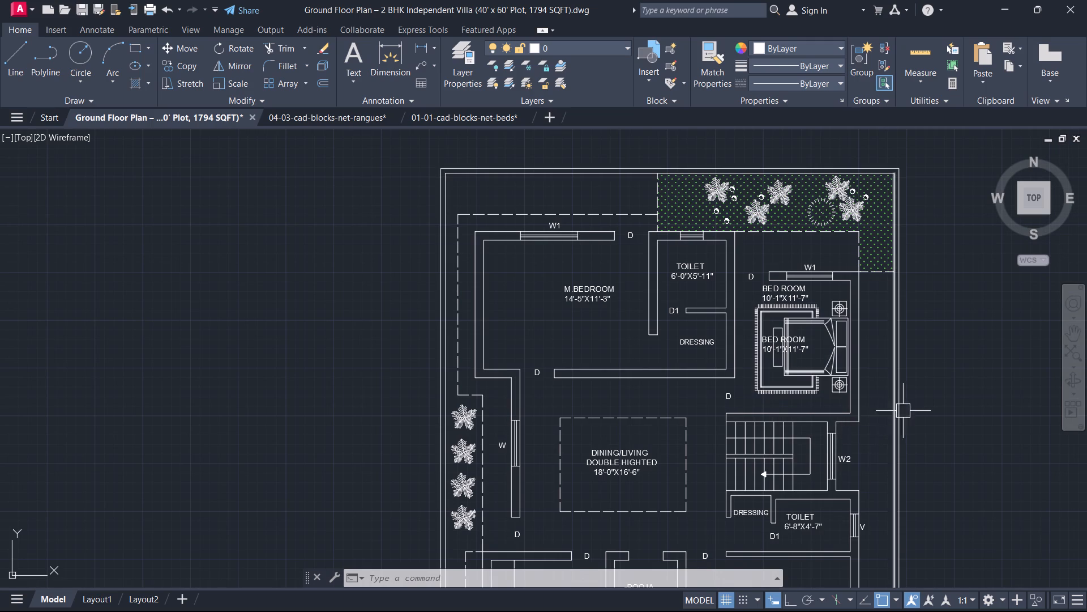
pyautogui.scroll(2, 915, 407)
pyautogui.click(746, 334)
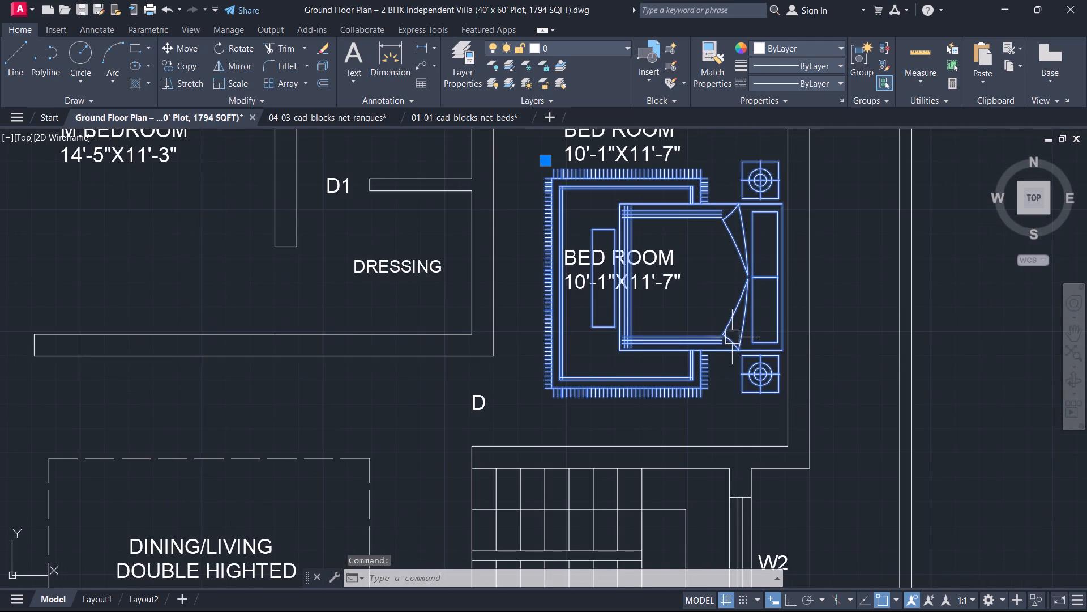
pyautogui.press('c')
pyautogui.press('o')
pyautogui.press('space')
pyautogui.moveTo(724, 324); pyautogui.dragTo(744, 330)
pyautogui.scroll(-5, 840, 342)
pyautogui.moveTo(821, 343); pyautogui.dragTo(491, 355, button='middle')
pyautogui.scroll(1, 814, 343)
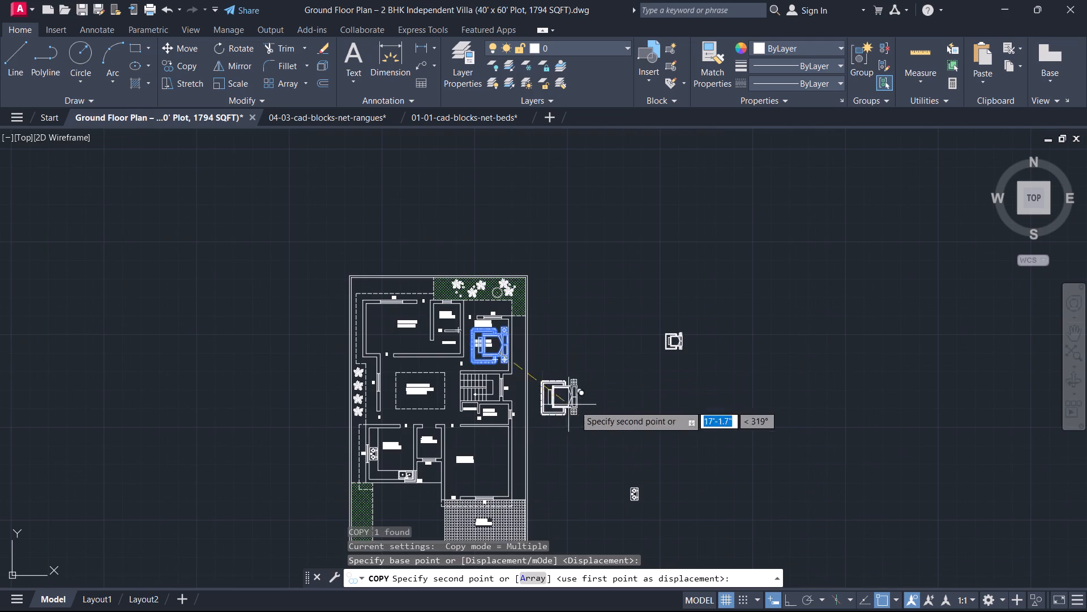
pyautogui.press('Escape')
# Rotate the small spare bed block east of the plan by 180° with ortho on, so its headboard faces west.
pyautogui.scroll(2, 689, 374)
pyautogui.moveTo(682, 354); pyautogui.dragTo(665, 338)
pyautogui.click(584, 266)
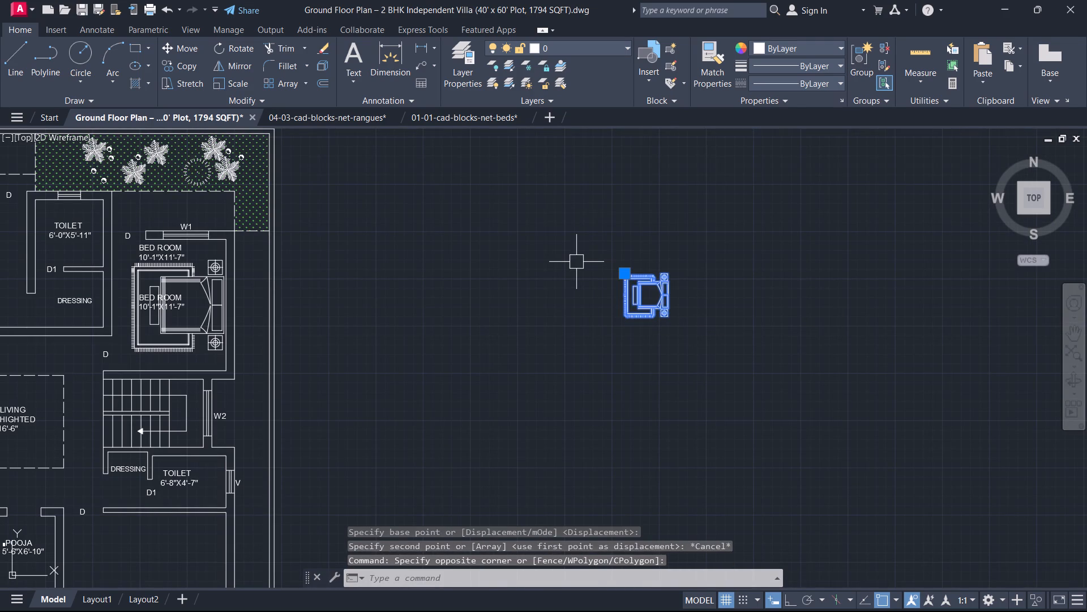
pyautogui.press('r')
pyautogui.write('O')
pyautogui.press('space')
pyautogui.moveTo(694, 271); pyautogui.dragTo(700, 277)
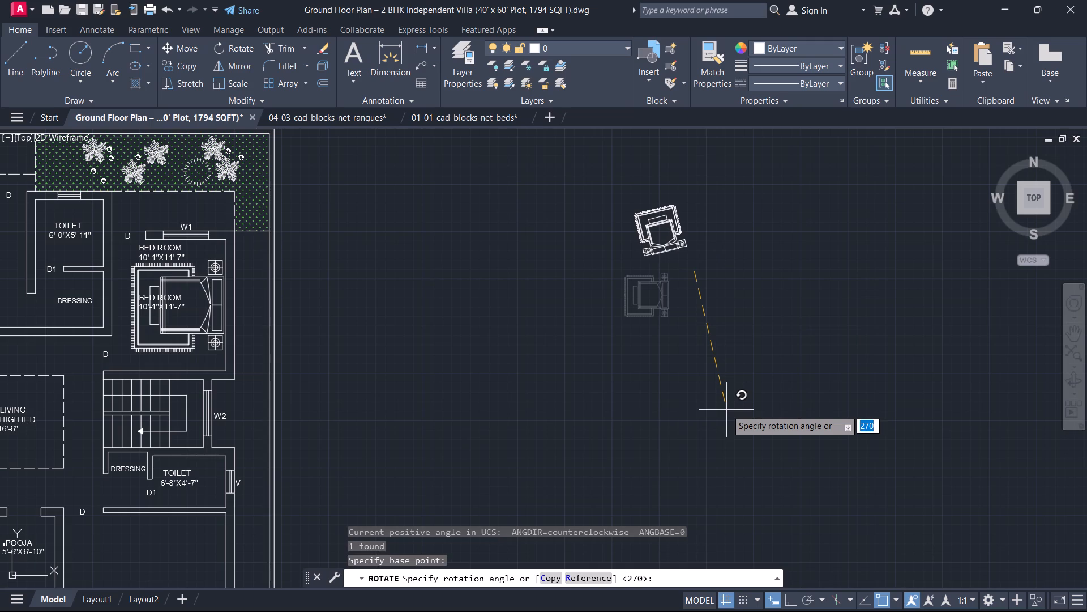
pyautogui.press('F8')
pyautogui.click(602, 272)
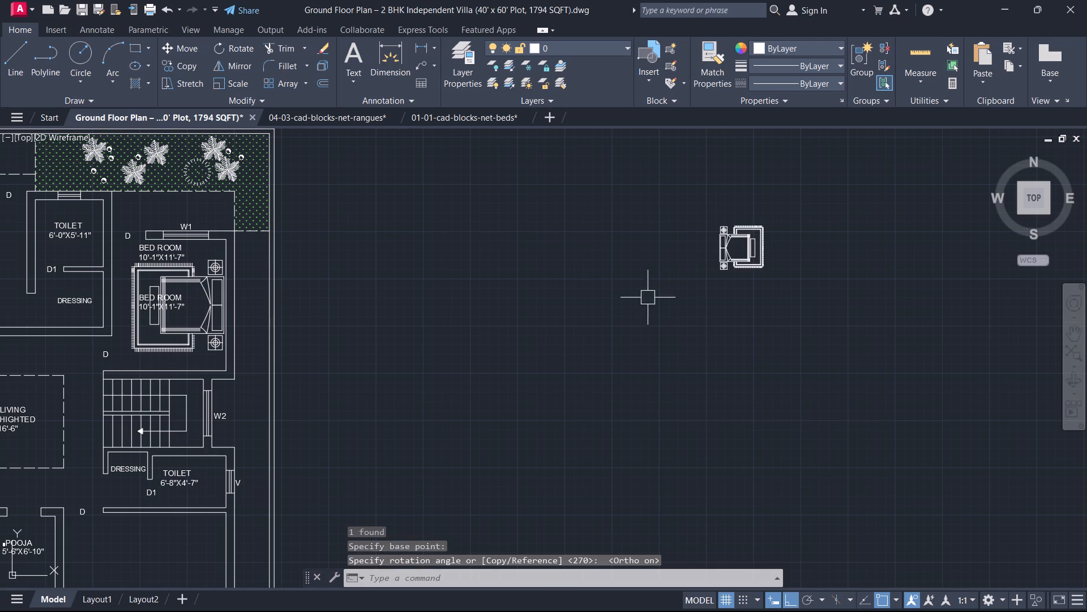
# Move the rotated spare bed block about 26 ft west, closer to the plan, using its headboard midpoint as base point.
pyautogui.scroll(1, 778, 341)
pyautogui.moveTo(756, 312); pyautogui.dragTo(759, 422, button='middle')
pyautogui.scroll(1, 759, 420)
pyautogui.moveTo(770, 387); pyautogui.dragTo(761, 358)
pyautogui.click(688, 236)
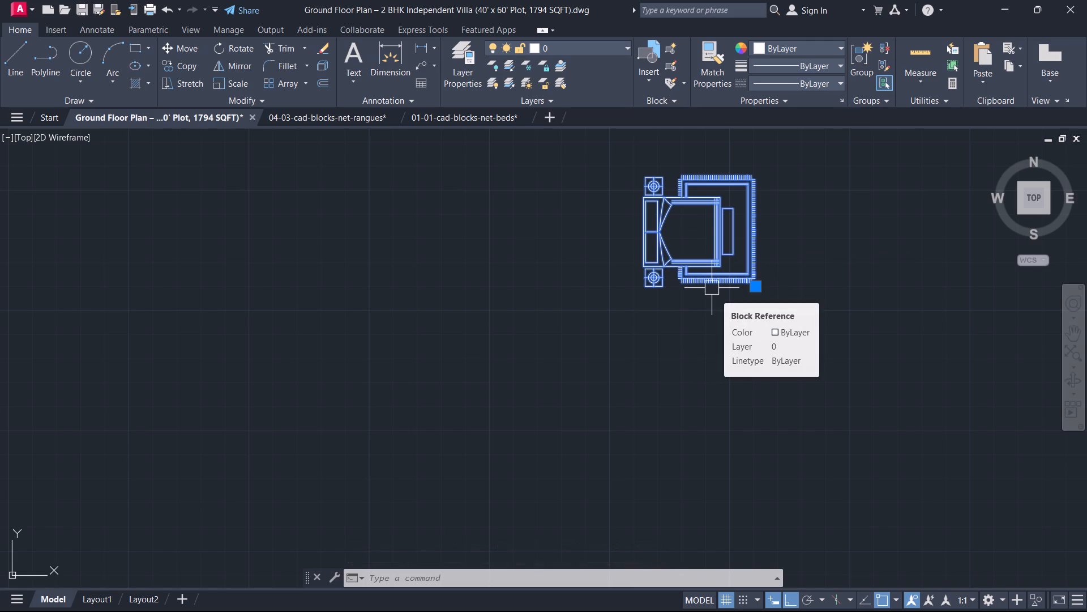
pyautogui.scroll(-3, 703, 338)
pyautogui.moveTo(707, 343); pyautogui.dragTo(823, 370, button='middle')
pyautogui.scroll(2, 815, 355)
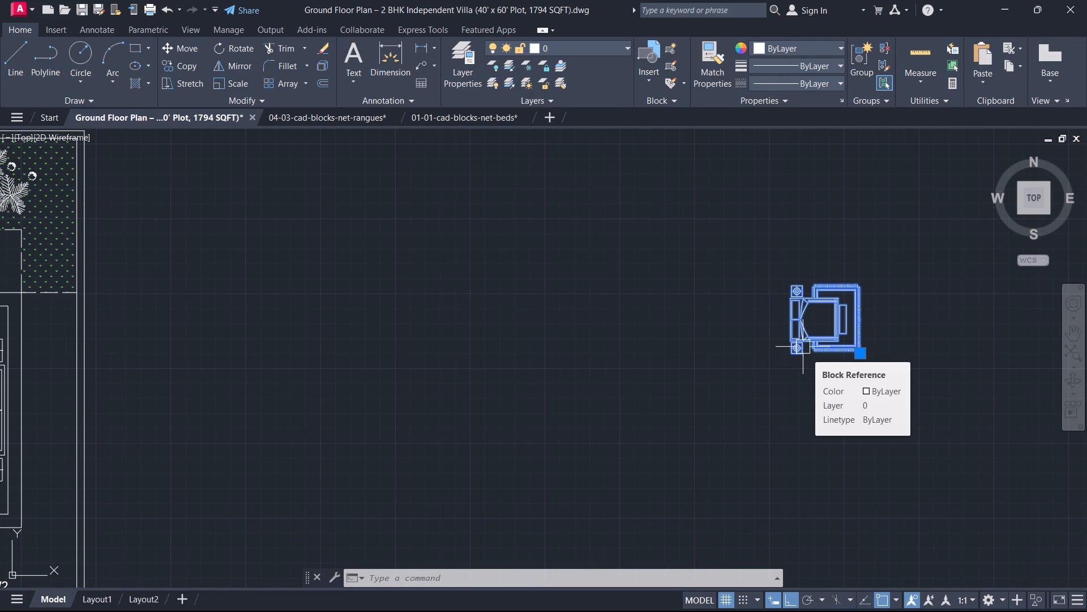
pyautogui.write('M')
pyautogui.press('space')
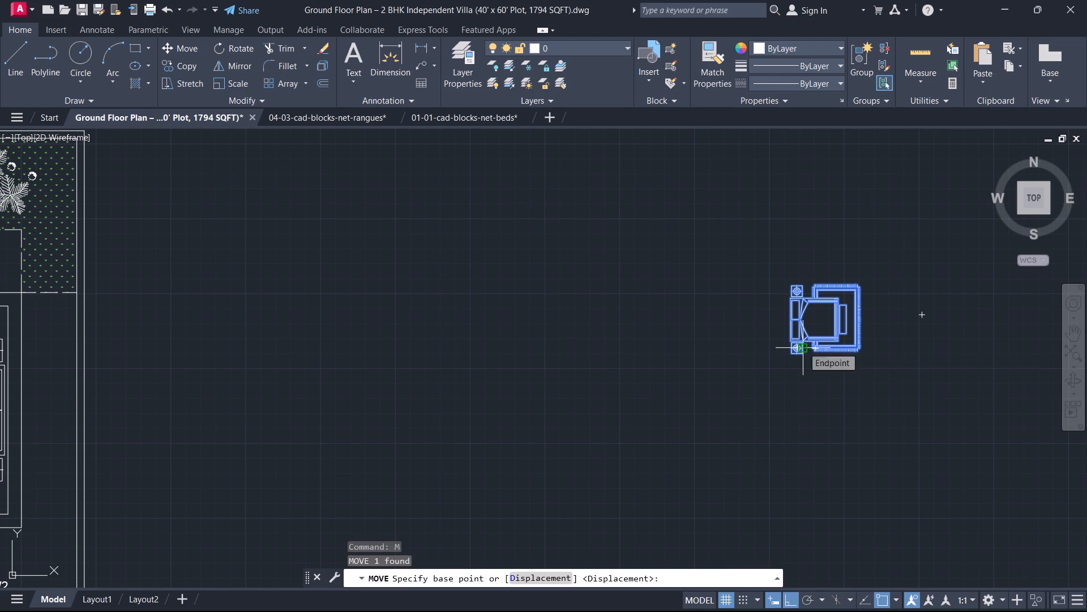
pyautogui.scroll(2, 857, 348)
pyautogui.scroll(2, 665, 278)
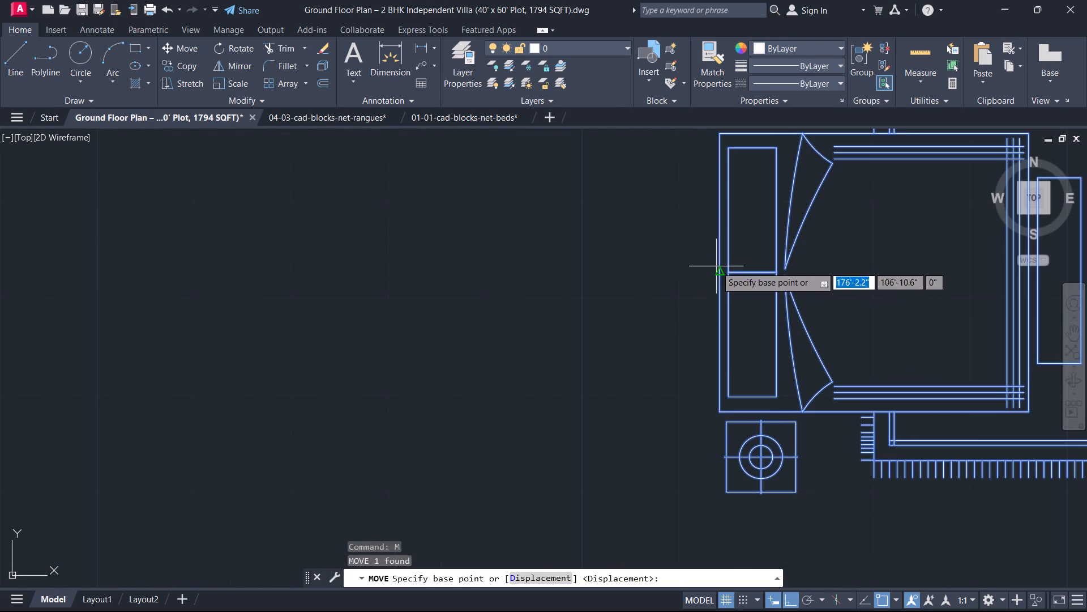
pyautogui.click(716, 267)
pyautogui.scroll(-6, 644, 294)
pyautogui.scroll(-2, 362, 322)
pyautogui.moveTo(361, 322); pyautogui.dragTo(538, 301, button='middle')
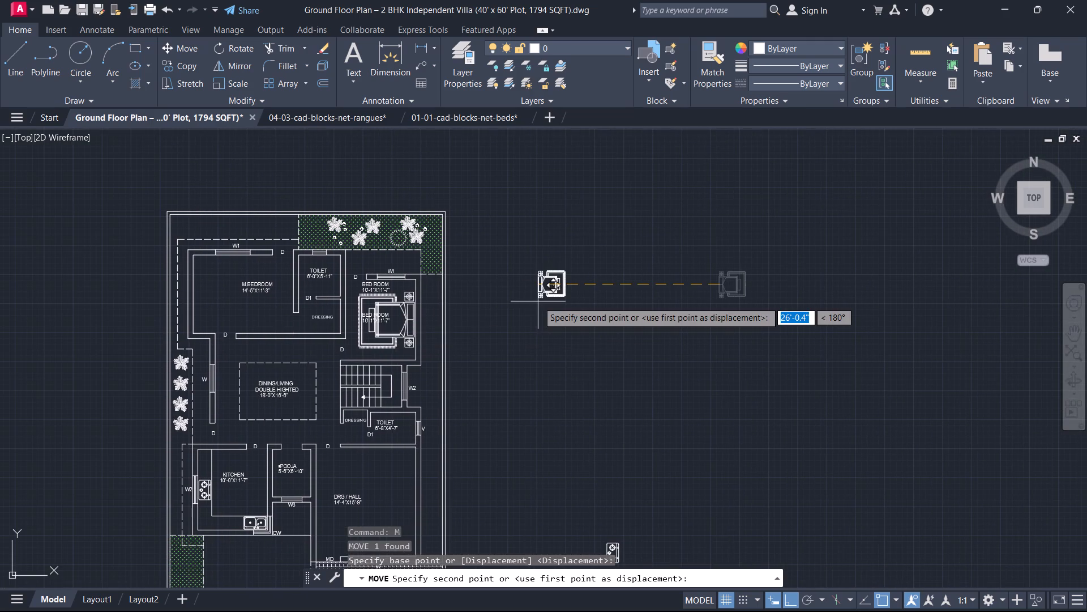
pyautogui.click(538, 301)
# Delete the small rotated bed block in the empty space east of the plan.
pyautogui.scroll(2, 577, 314)
pyautogui.moveTo(577, 314); pyautogui.dragTo(598, 338, button='middle')
pyautogui.moveTo(600, 341); pyautogui.dragTo(592, 326)
pyautogui.click(532, 222)
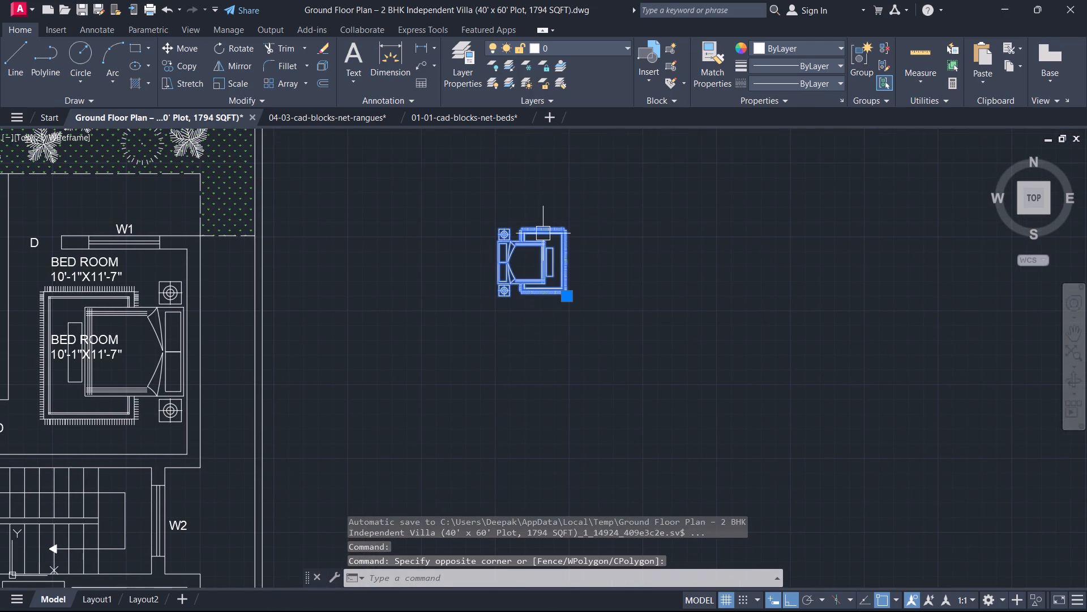
pyautogui.press('Delete')
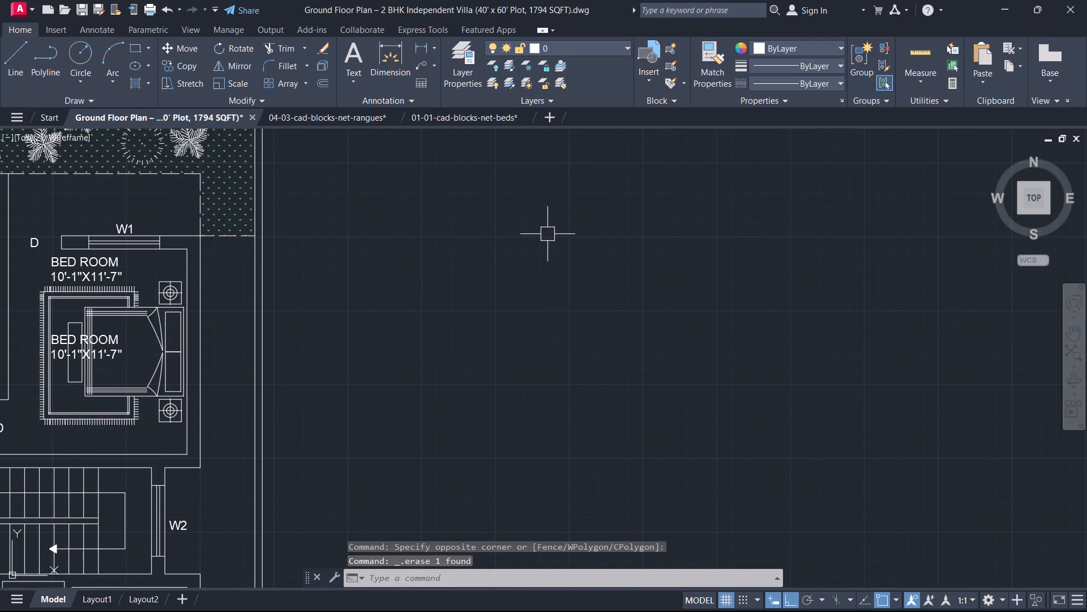
# Copy the BED ROOM's bed set horizontally into the empty space east of the plan.
pyautogui.write('CO')
pyautogui.press('space')
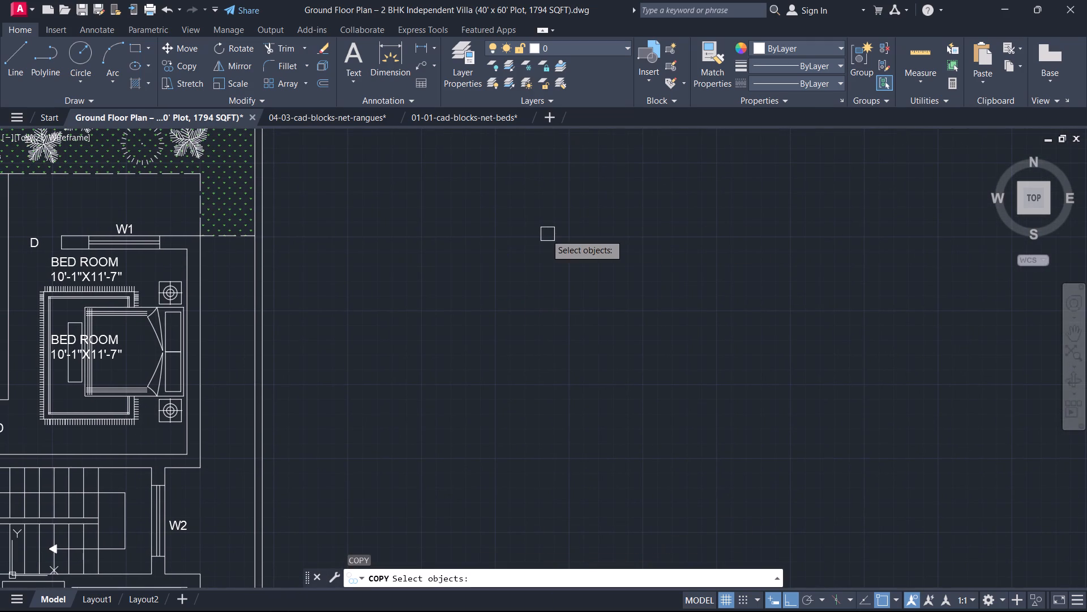
pyautogui.click(114, 312)
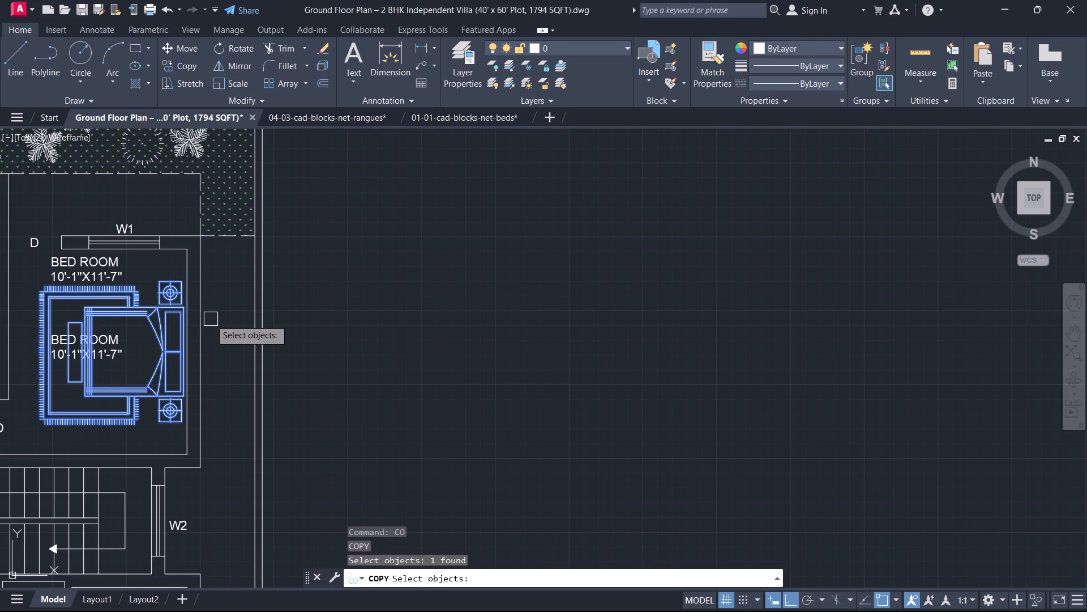
pyautogui.press('space')
pyautogui.click(267, 247)
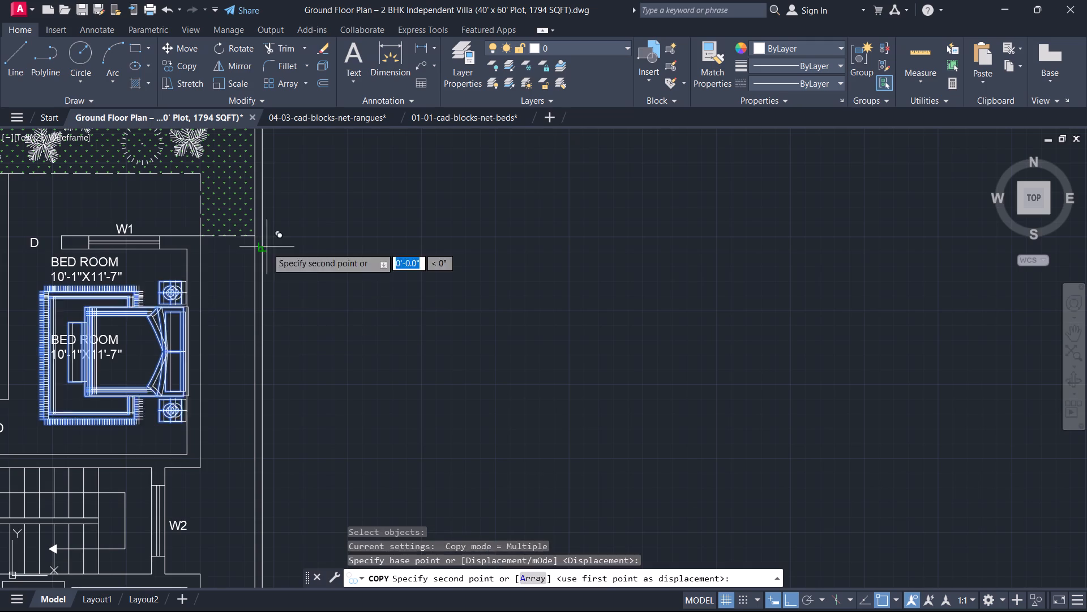
pyautogui.click(755, 350)
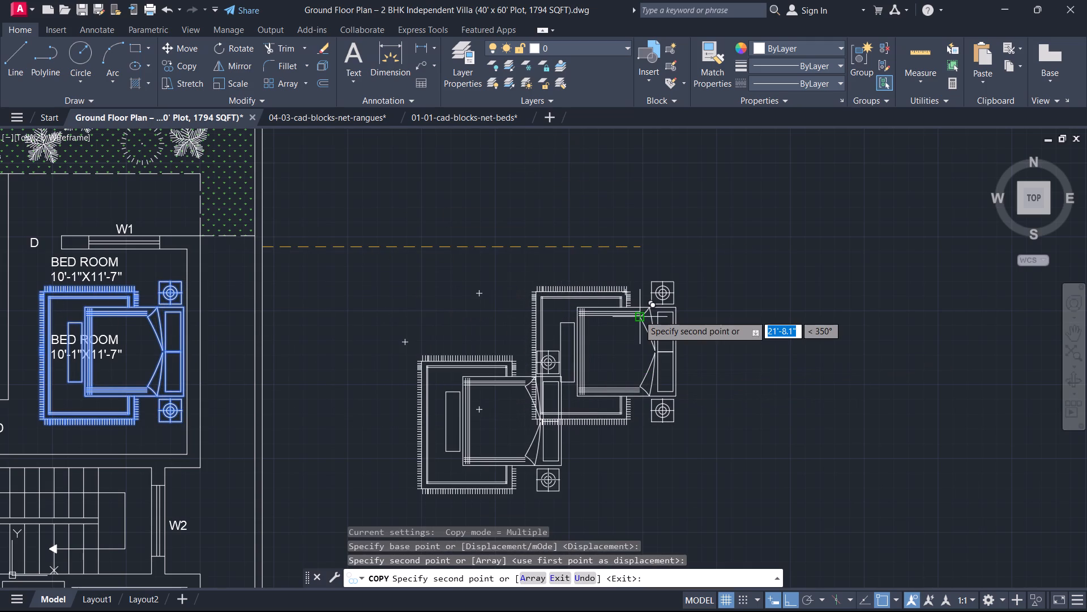
pyautogui.press('Escape')
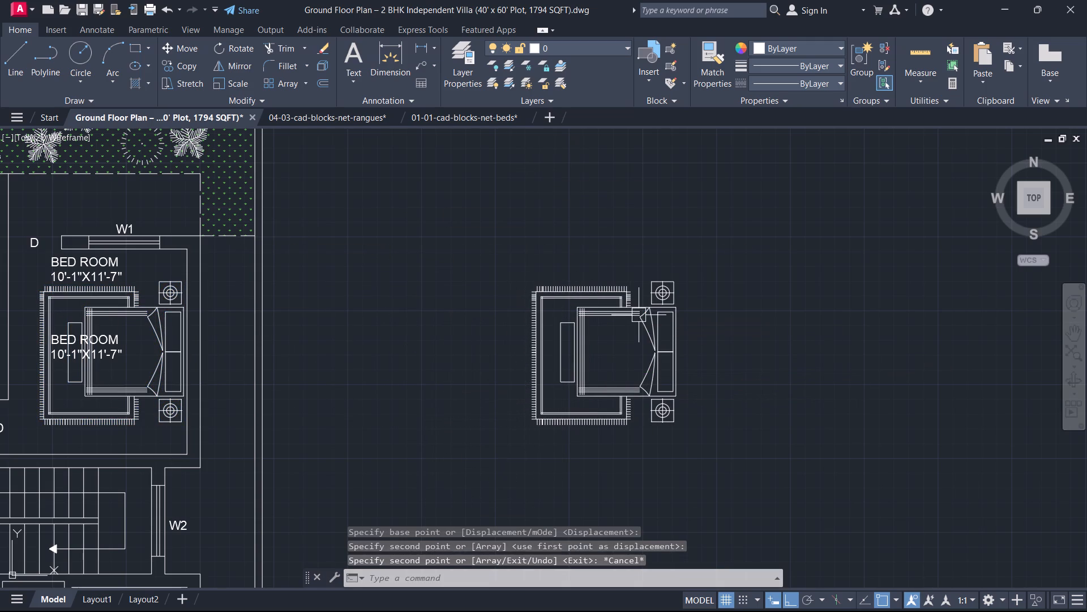
# Delete the duplicate BED ROOM 10'-1"X11'-7" label lying over the bed.
pyautogui.scroll(2, 83, 347)
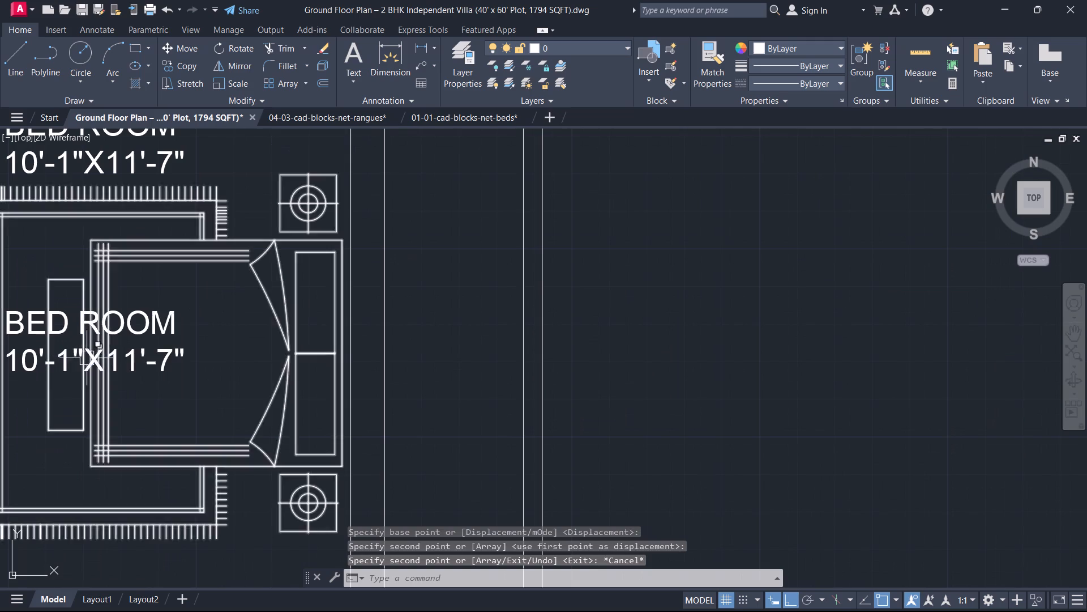
pyautogui.click(145, 355)
pyautogui.press('Delete')
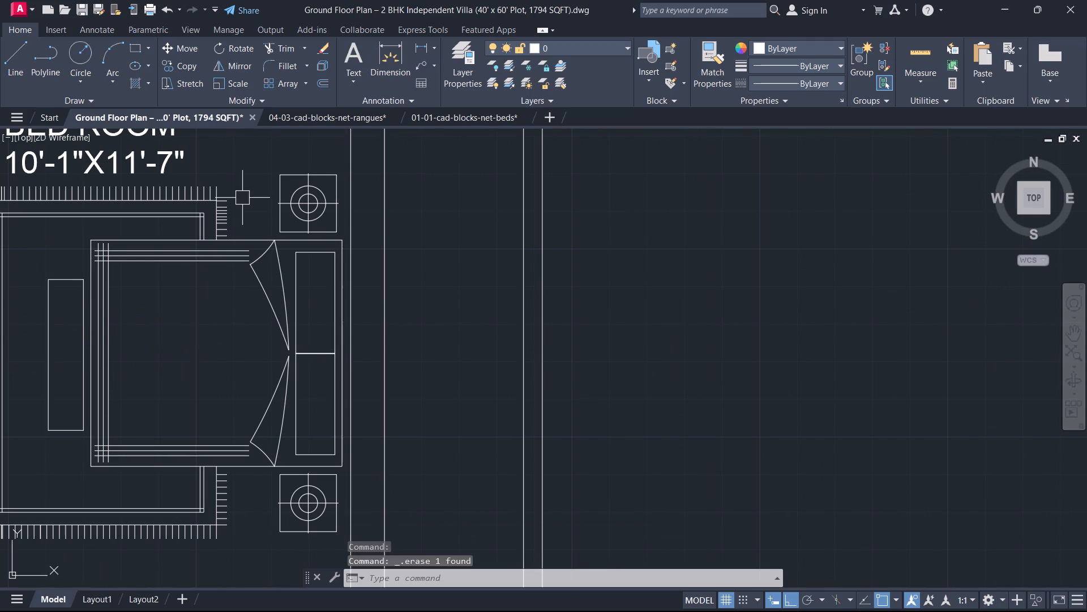
# Mirror the copied bed set about a vertical line just east of its headboard, erasing the source object.
pyautogui.scroll(-4, 376, 467)
pyautogui.scroll(2, 657, 420)
pyautogui.moveTo(628, 397); pyautogui.dragTo(624, 390)
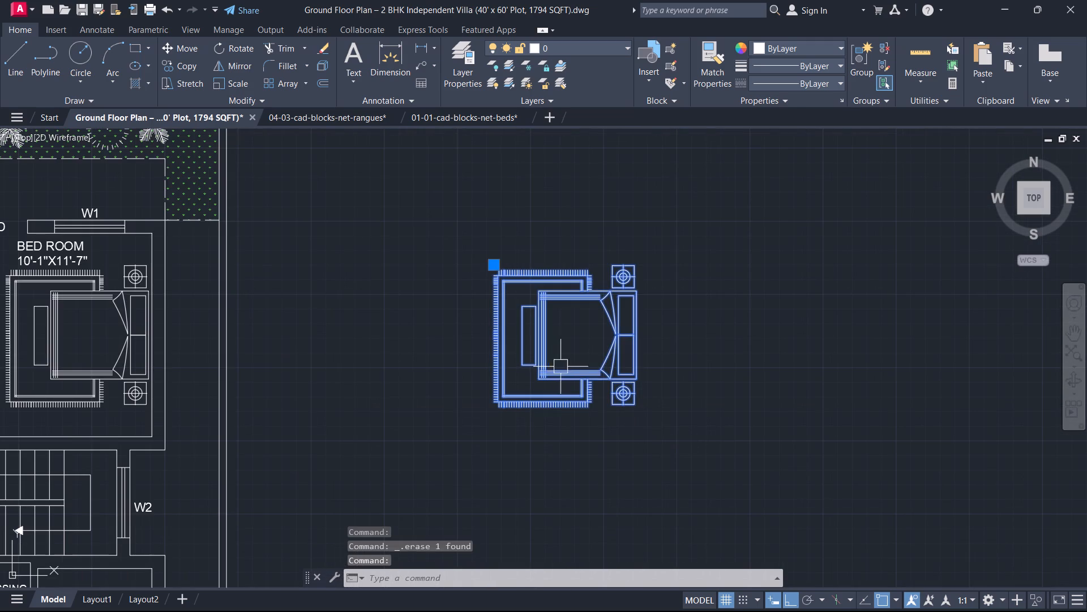
pyautogui.write('MI')
pyautogui.press('space')
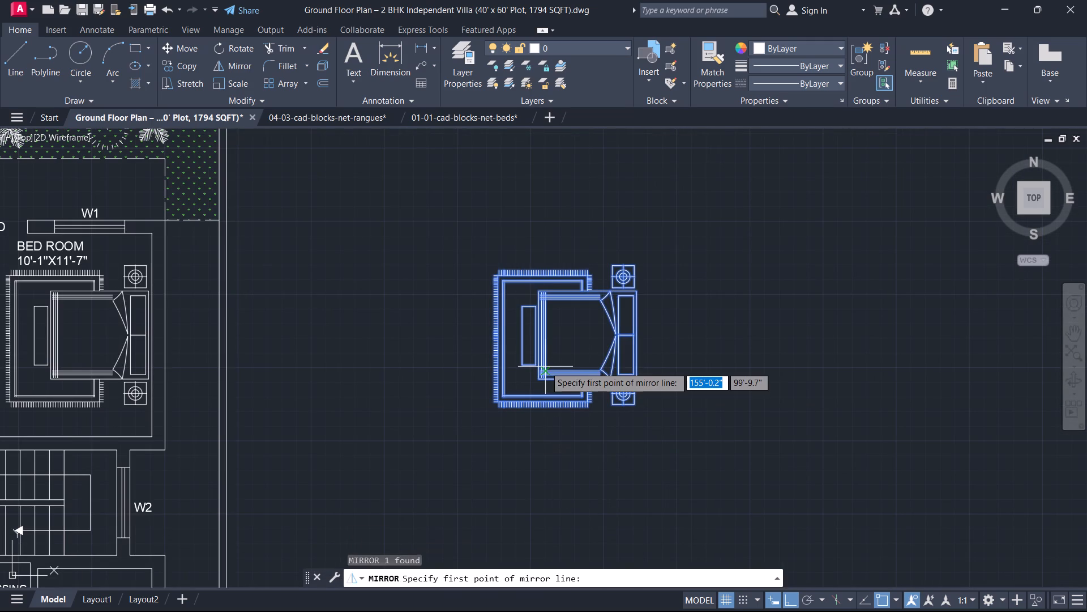
pyautogui.moveTo(662, 403); pyautogui.dragTo(662, 397)
pyautogui.click(652, 198)
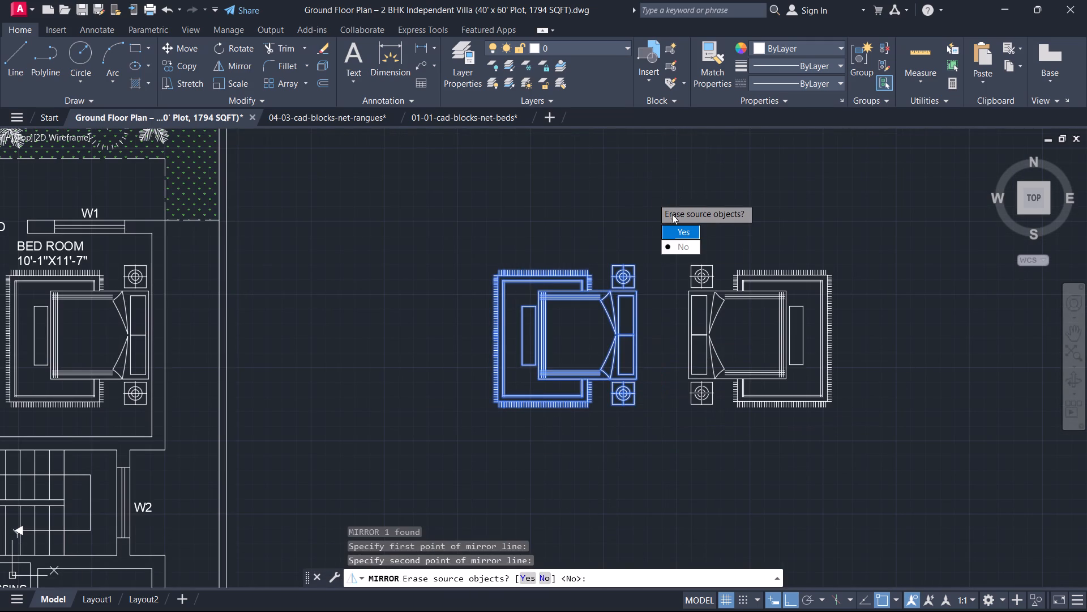
pyautogui.moveTo(695, 239); pyautogui.dragTo(652, 198)
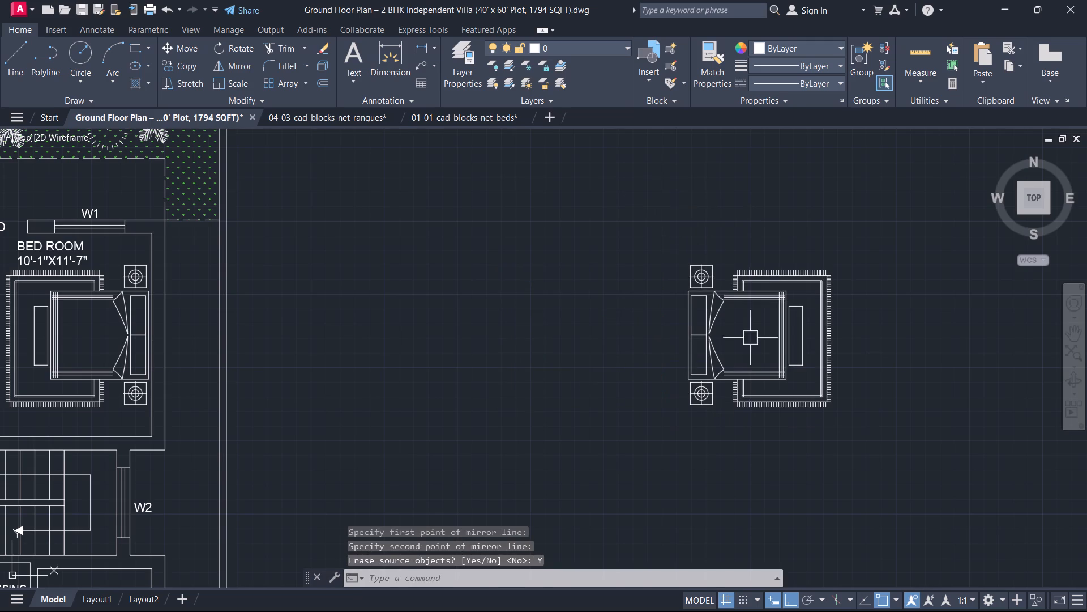
# Copy the mirrored bed set by its headboard midpoint into the M.BEDROOM, with the headboard near the west wall.
pyautogui.scroll(-2, 752, 343)
pyautogui.moveTo(736, 347); pyautogui.dragTo(724, 349)
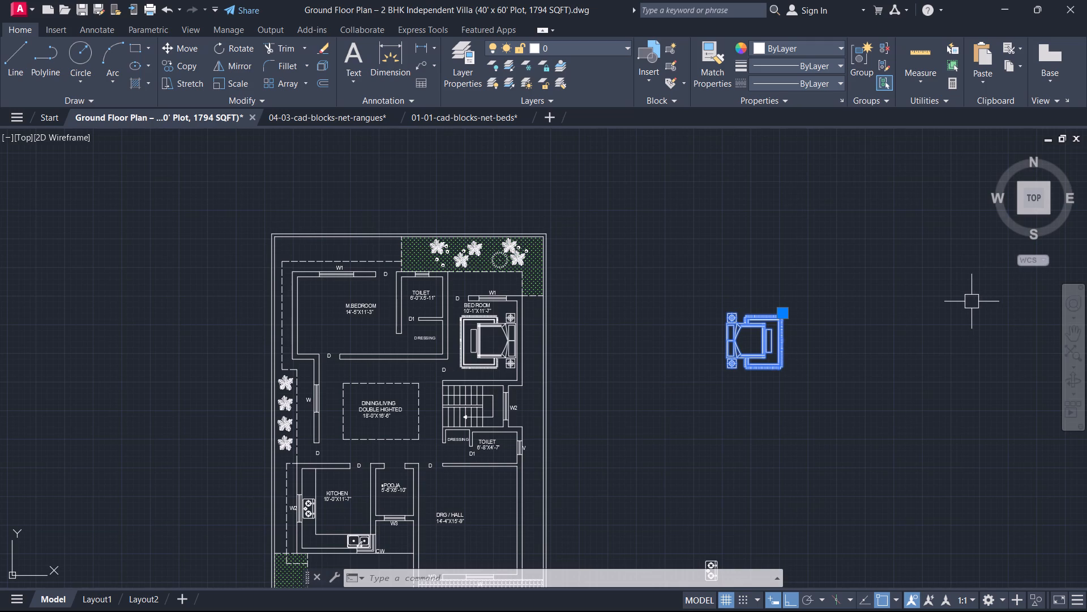
pyautogui.write('CO')
pyautogui.press('space')
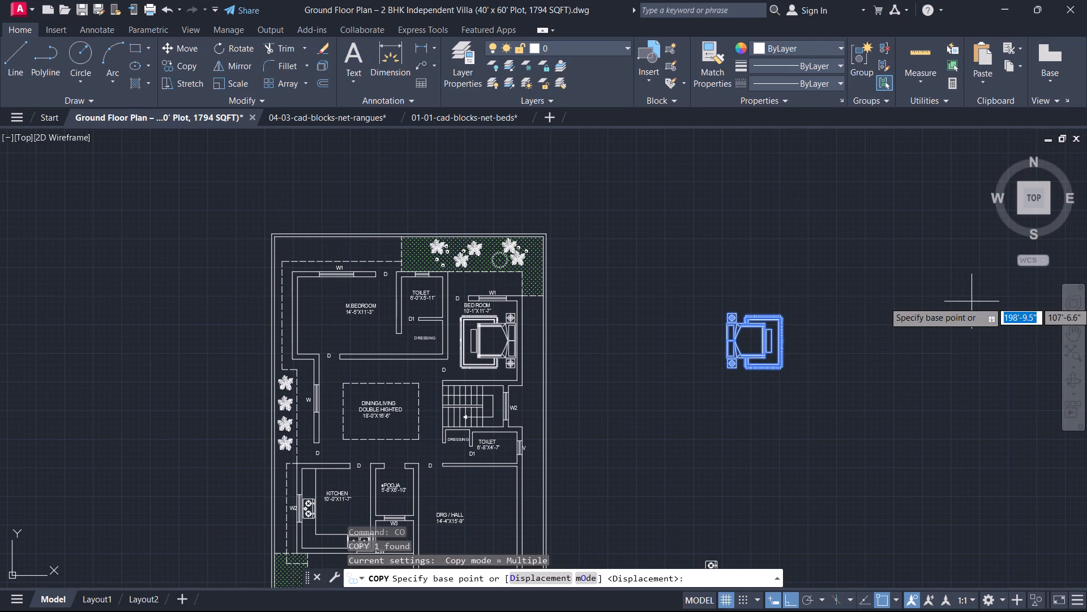
pyautogui.scroll(2, 644, 415)
pyautogui.scroll(1, 771, 274)
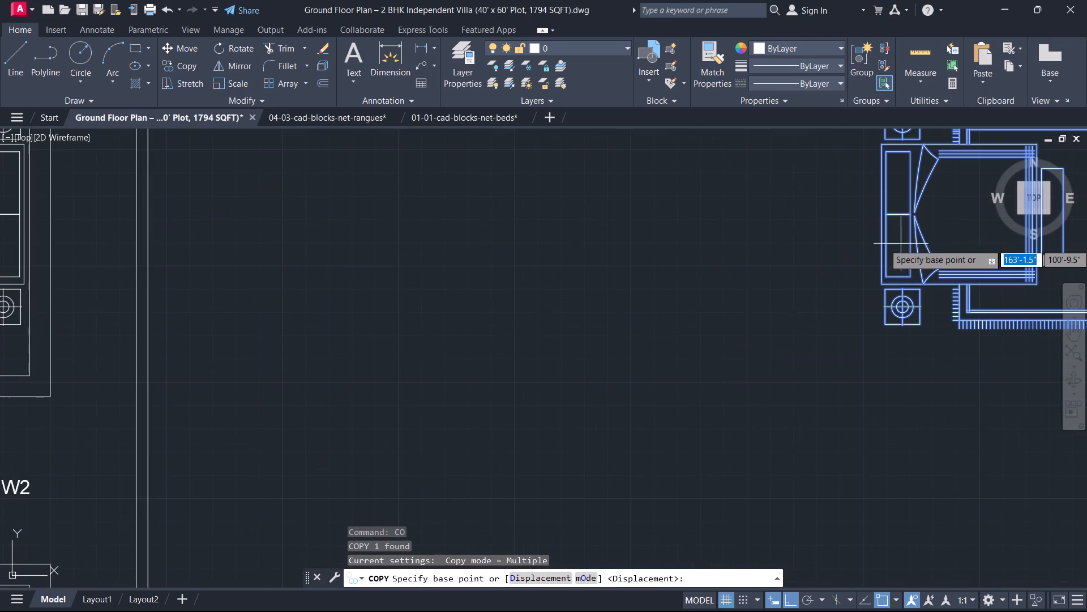
pyautogui.scroll(1, 882, 231)
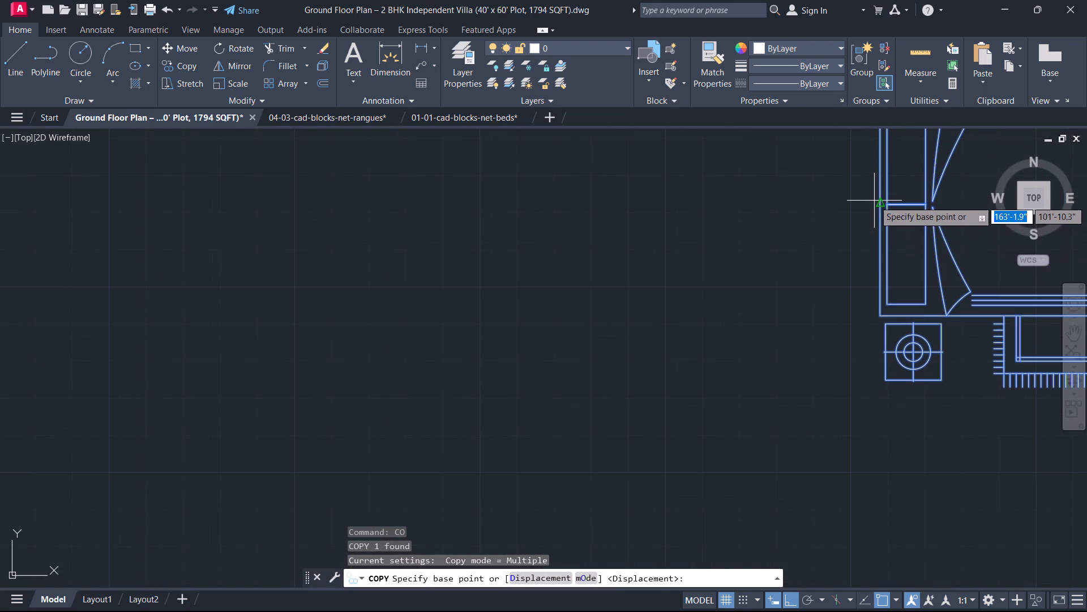
pyautogui.click(865, 203)
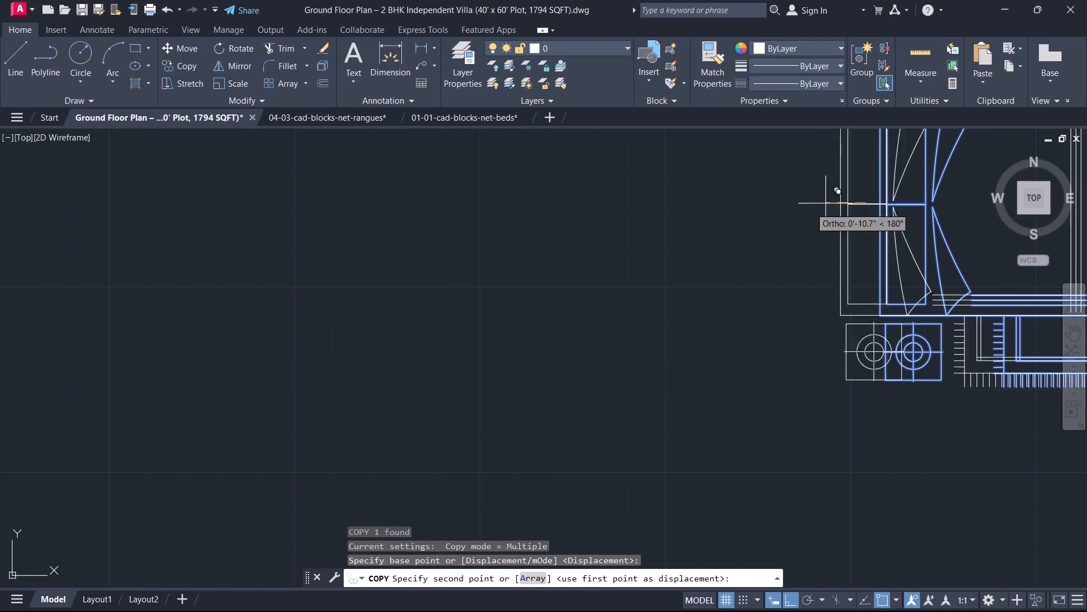
pyautogui.scroll(-4, 754, 228)
pyautogui.scroll(1, 752, 231)
pyautogui.moveTo(756, 235); pyautogui.dragTo(920, 263, button='middle')
pyautogui.scroll(2, 249, 249)
pyautogui.moveTo(227, 239); pyautogui.dragTo(481, 426, button='middle')
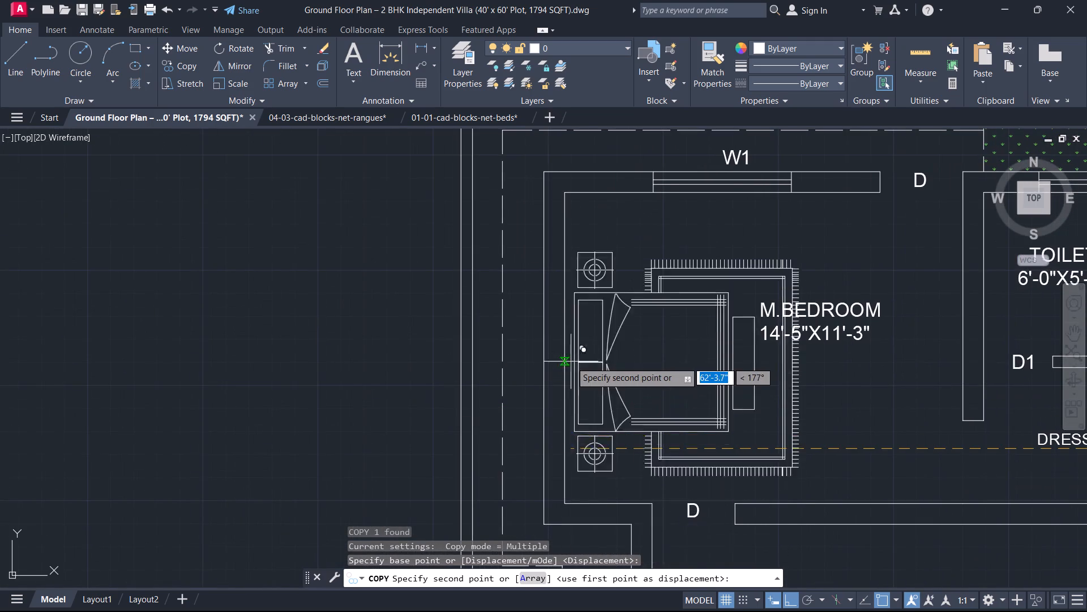
pyautogui.click(565, 348)
pyautogui.scroll(-1, 585, 335)
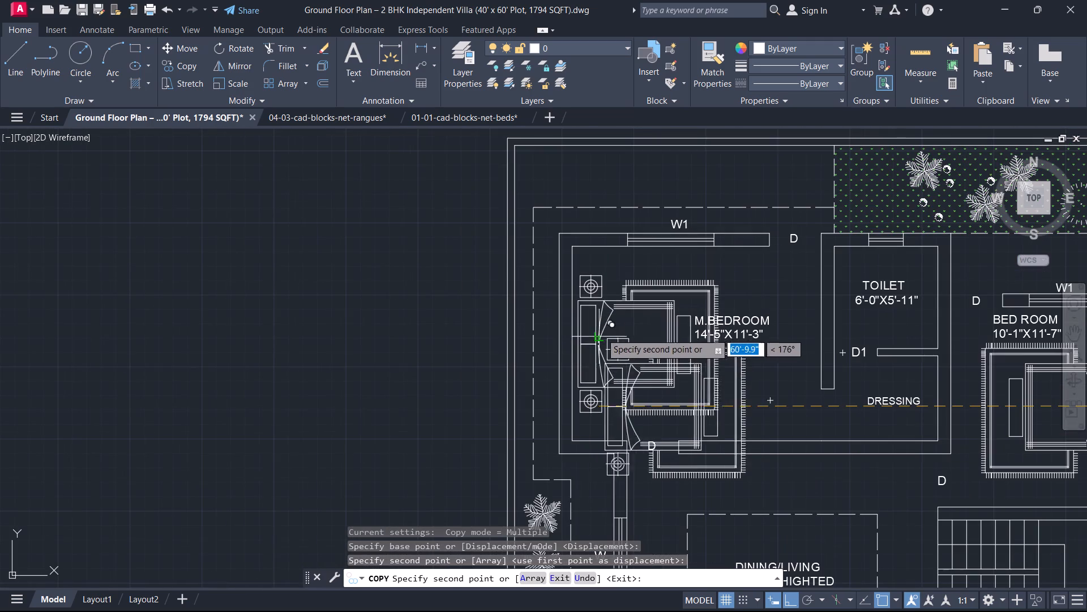
pyautogui.rightClick(637, 321)
pyautogui.click(659, 339)
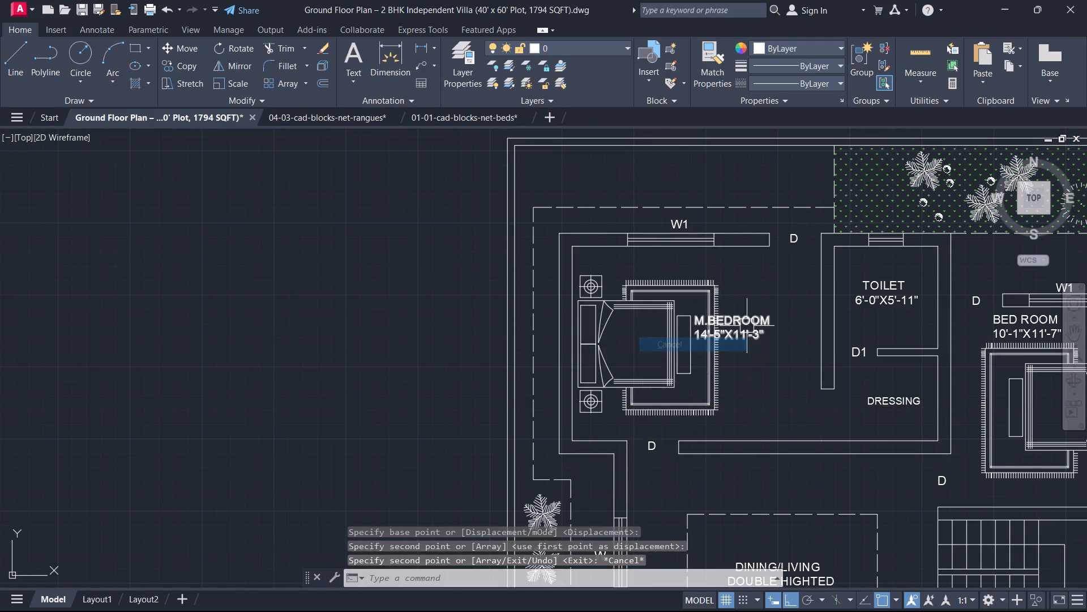
# Move the M.BEDROOM label and its dimensions horizontally east into the clear floor area beyond the bed's rug.
pyautogui.scroll(2, 749, 326)
pyautogui.click(749, 343)
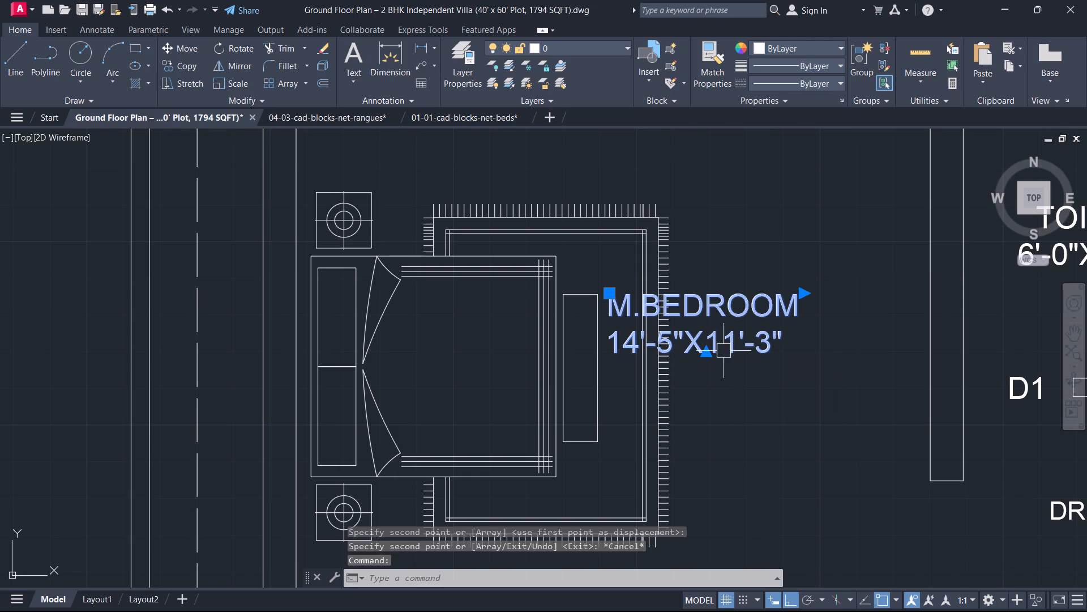
pyautogui.rightClick(729, 338)
pyautogui.click(750, 368)
pyautogui.click(735, 357)
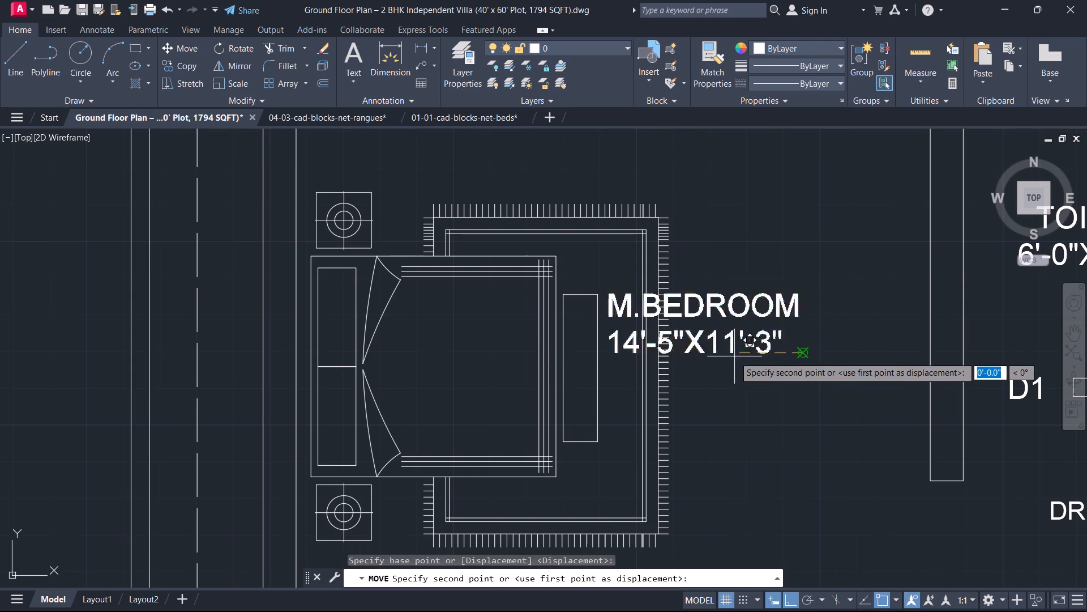
pyautogui.click(902, 354)
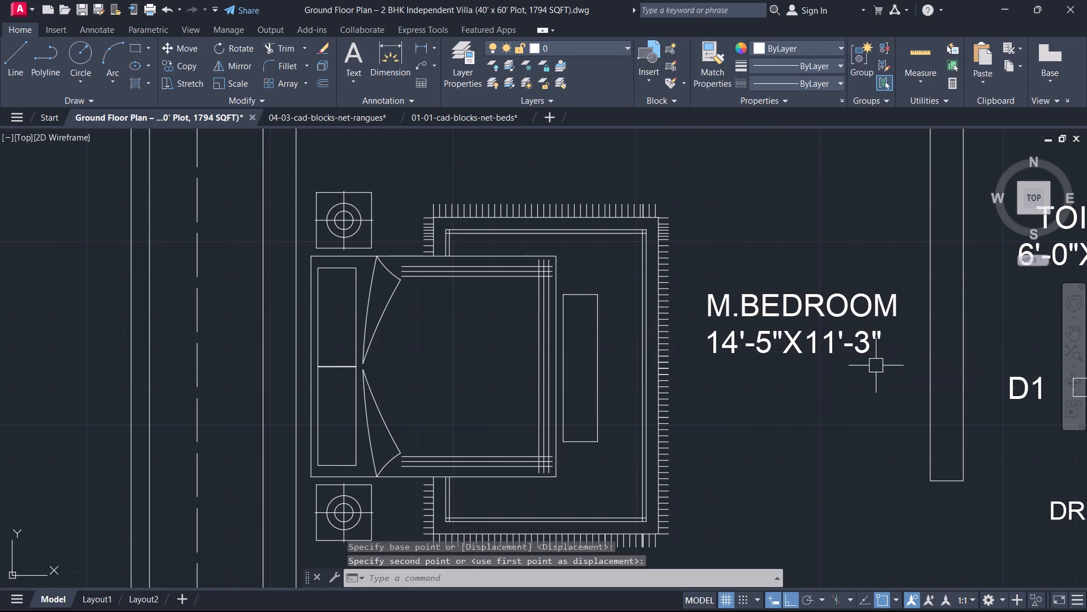
pyautogui.rightClick(867, 365)
pyautogui.moveTo(898, 216); pyautogui.dragTo(868, 245, button='right')
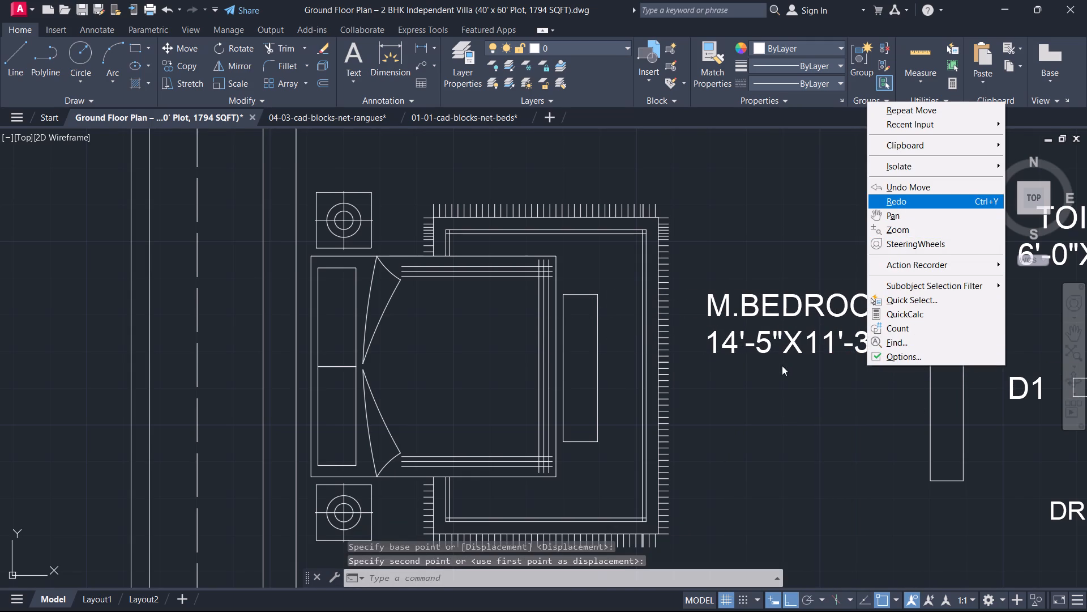
pyautogui.click(764, 339)
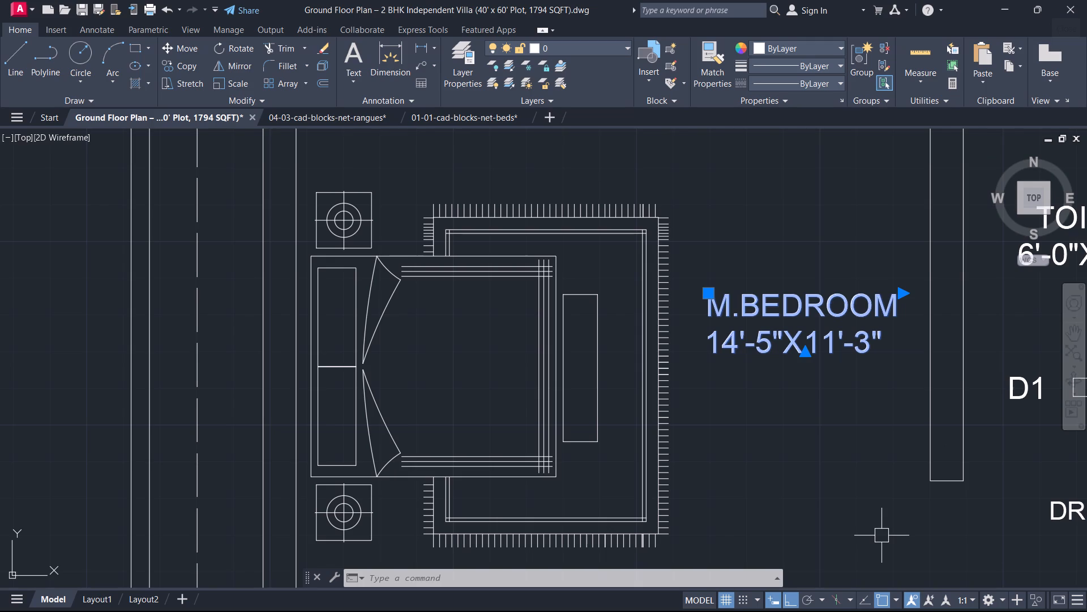
# Examine the rest of the floor plan, including the dining/living area, kitchen, pooja room and DRG / HALL, for remaining furnishing.
pyautogui.scroll(-4, 585, 210)
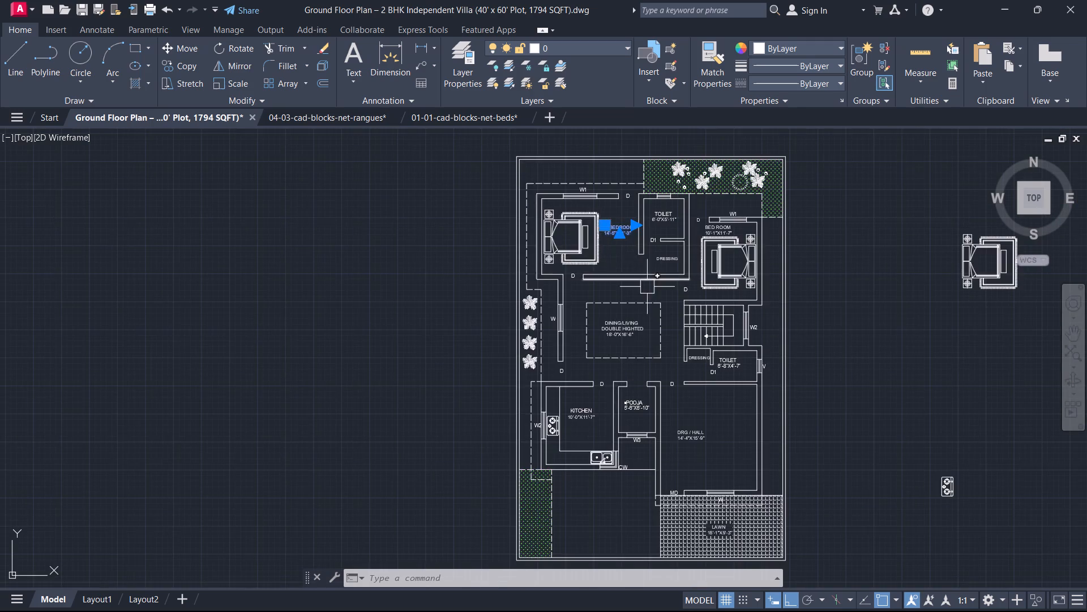
pyautogui.scroll(1, 649, 290)
pyautogui.scroll(1, 677, 365)
pyautogui.moveTo(718, 466); pyautogui.dragTo(609, 328, button='middle')
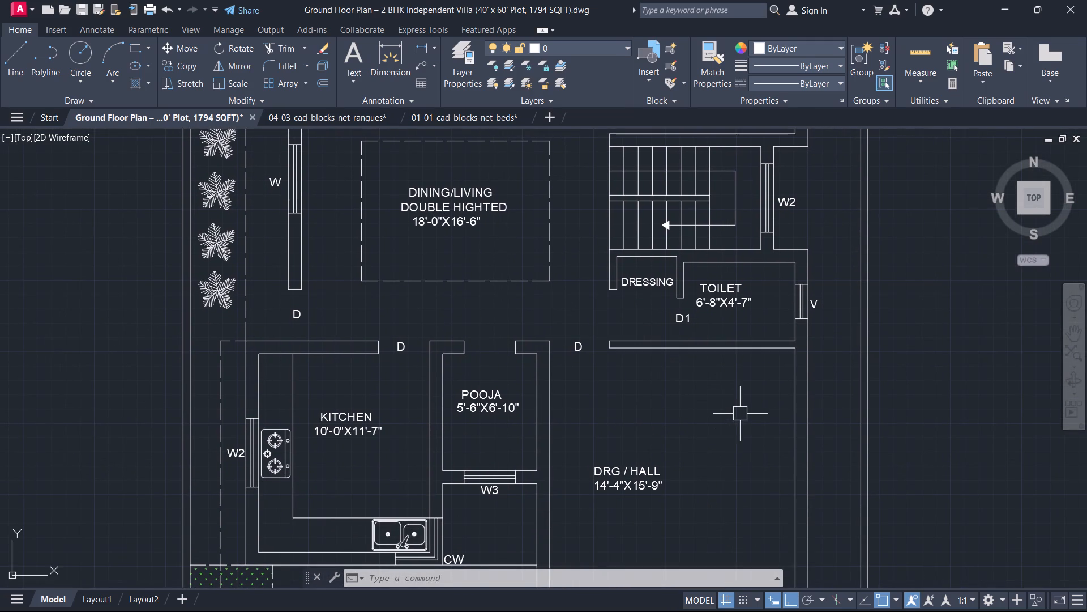
pyautogui.scroll(-1, 744, 413)
pyautogui.moveTo(689, 456); pyautogui.dragTo(631, 394, button='middle')
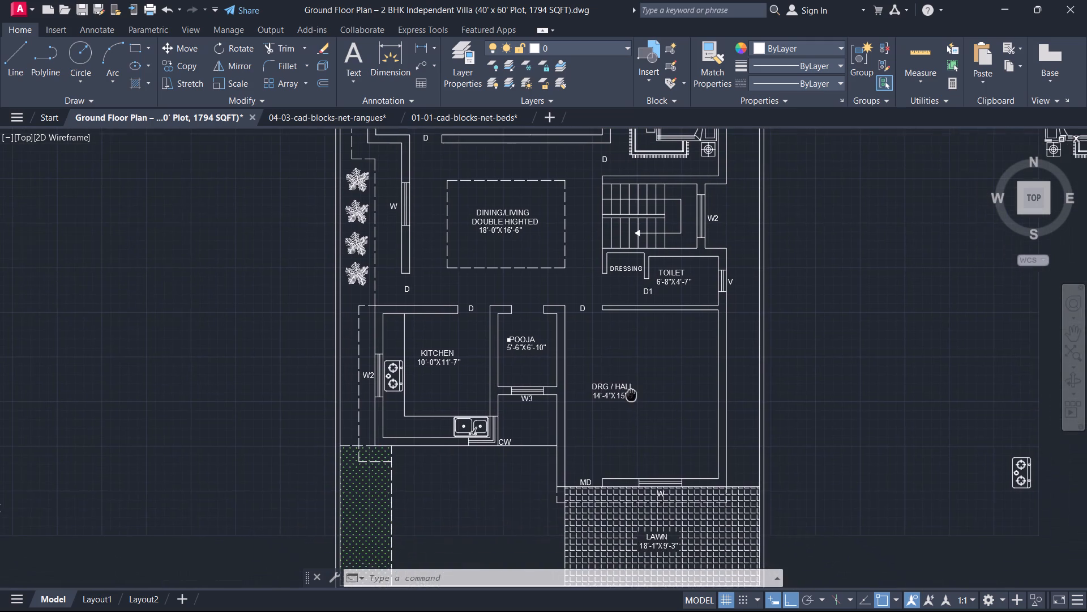
pyautogui.moveTo(631, 394); pyautogui.dragTo(631, 396, button='middle')
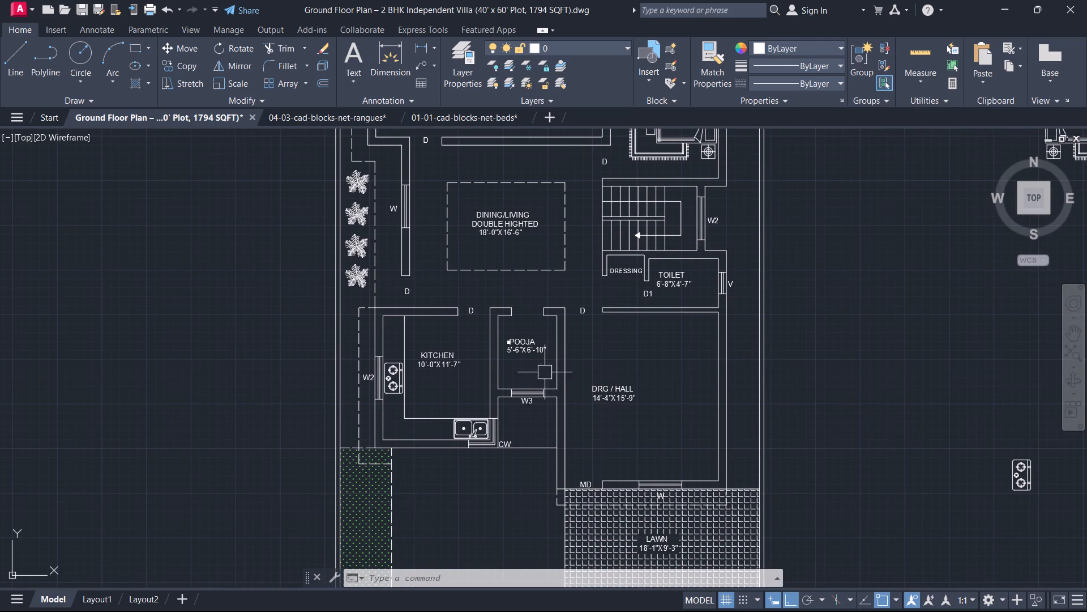
pyautogui.moveTo(554, 388); pyautogui.dragTo(544, 488, button='middle')
pyautogui.moveTo(420, 216); pyautogui.dragTo(425, 245, button='middle')
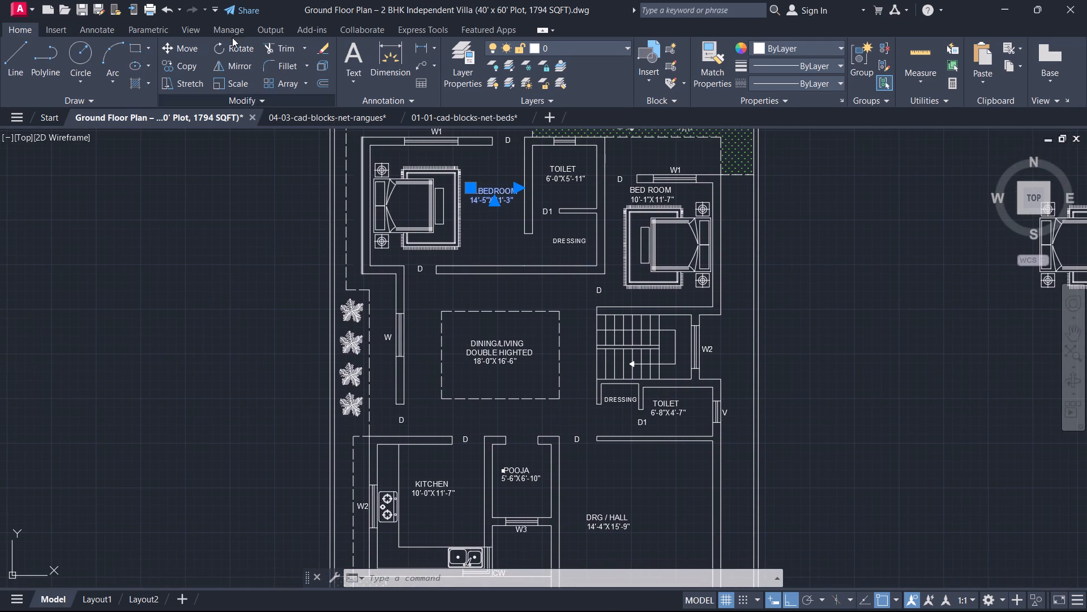
# Close the 04-03-cad-blocks-net-rangues and 01-01-cad-blocks-net-beds drawings without saving their changes.
pyautogui.click(395, 118)
pyautogui.click(591, 348)
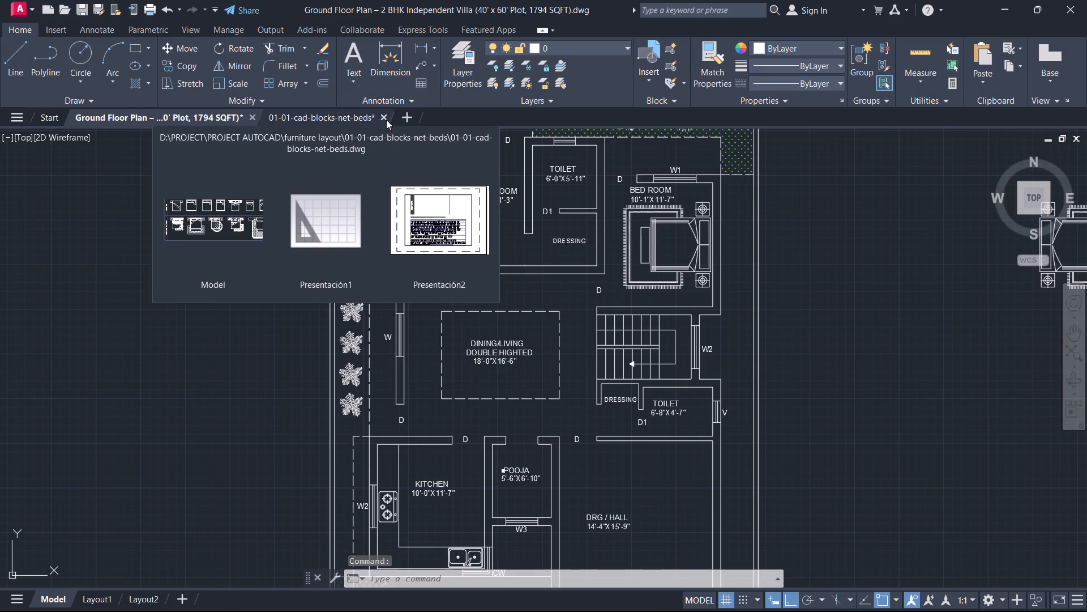
pyautogui.click(383, 116)
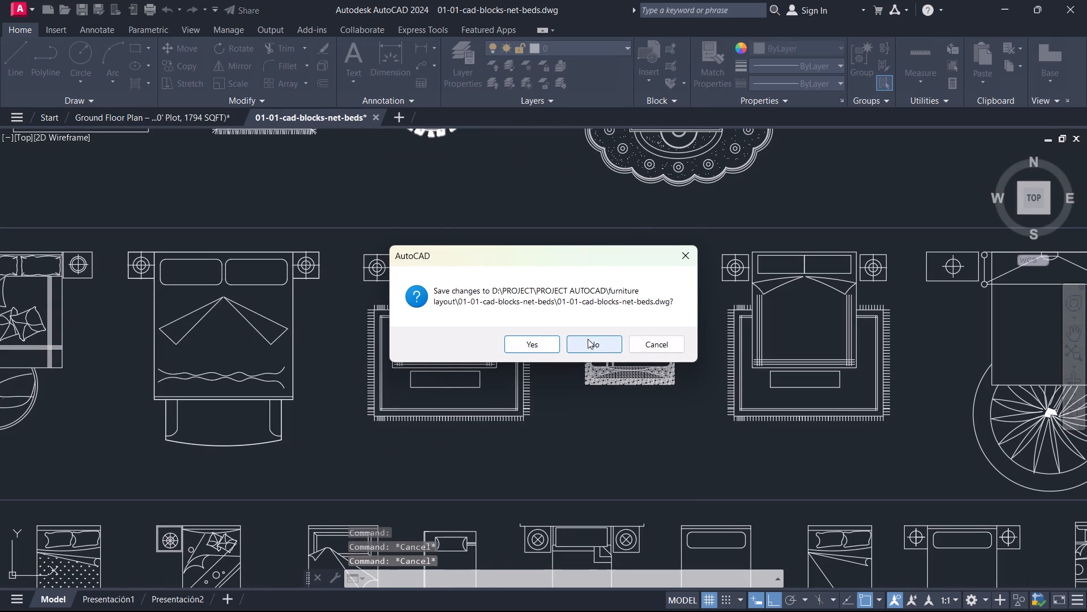
pyautogui.click(588, 339)
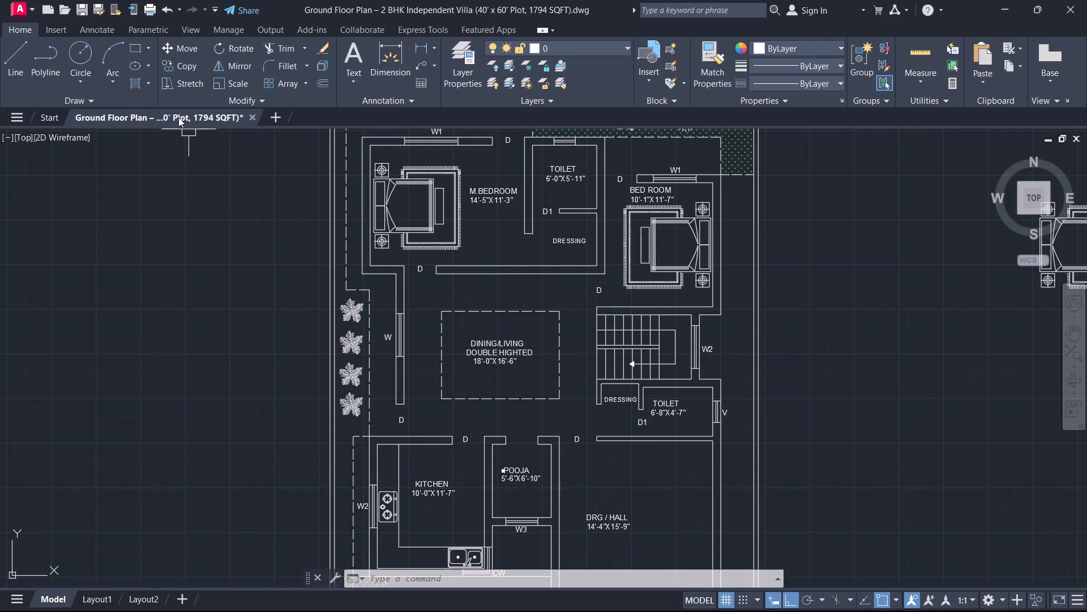
# Open the recent drawing 01-13-cad-blocks-net-sofa-armchairs-designs.
pyautogui.click(50, 112)
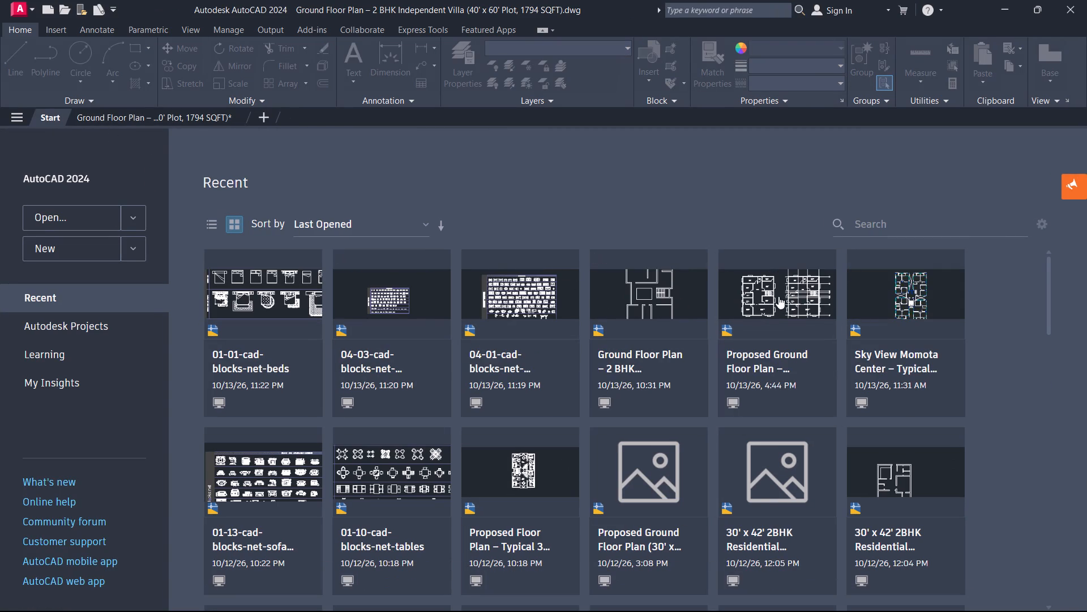
pyautogui.click(259, 537)
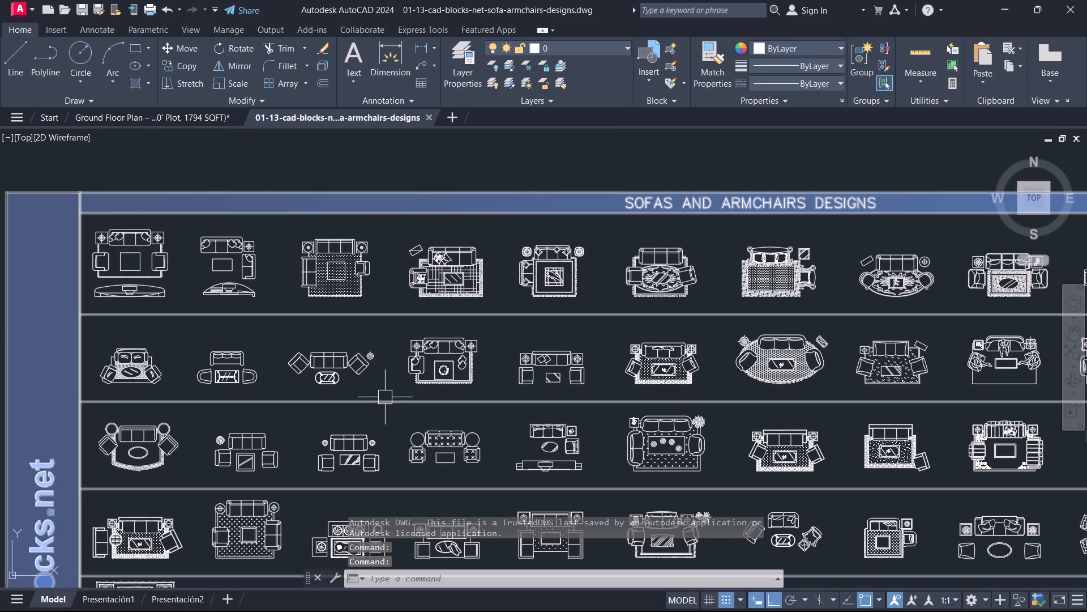
# Examine the sofa and armchair designs sheet for a seating set that suits the villa's hall.
pyautogui.scroll(-2, 369, 351)
pyautogui.scroll(1, 425, 472)
pyautogui.moveTo(425, 472); pyautogui.dragTo(366, 279, button='middle')
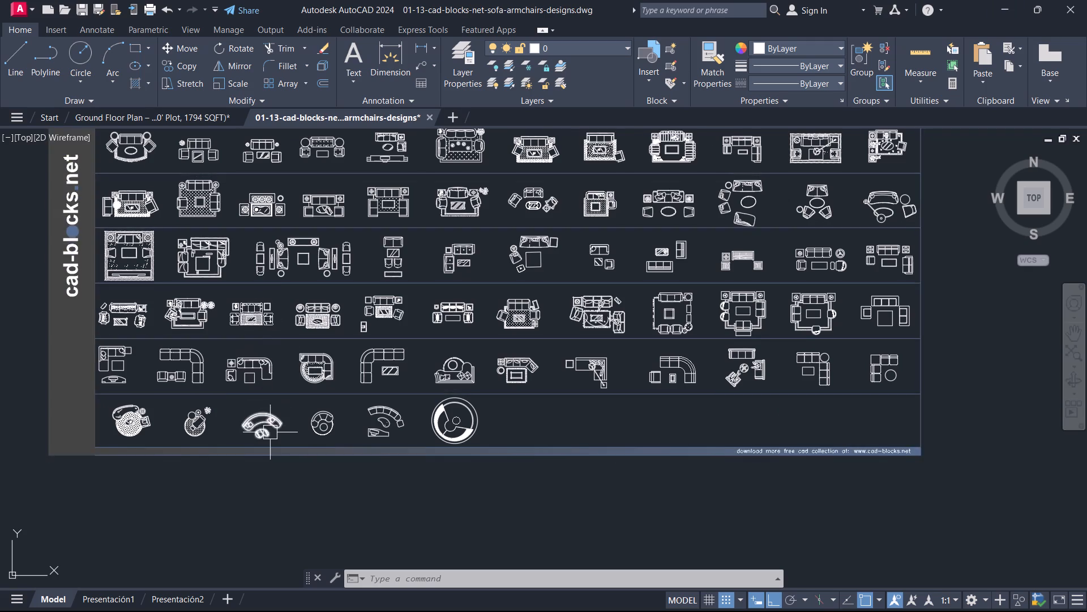
pyautogui.scroll(2, 323, 204)
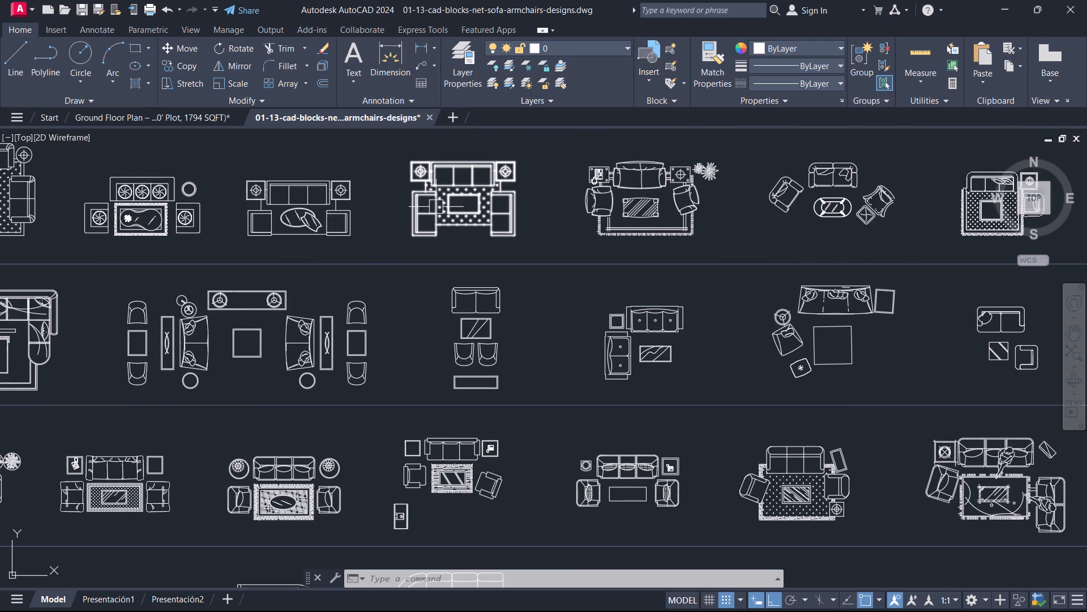
pyautogui.scroll(3, 442, 200)
pyautogui.scroll(-6, 442, 200)
pyautogui.moveTo(445, 199); pyautogui.dragTo(464, 365, button='middle')
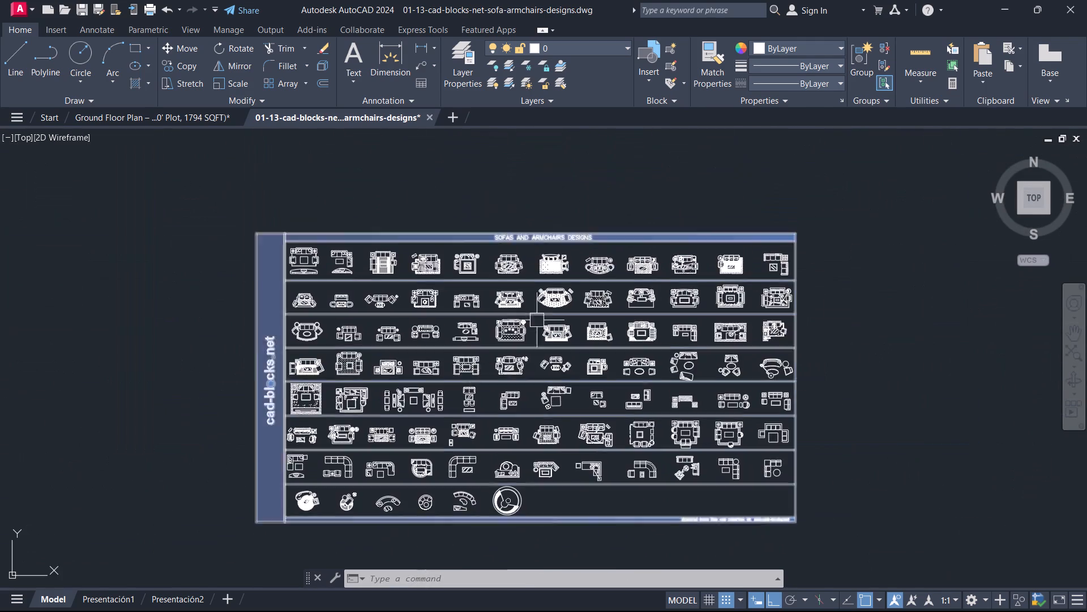
pyautogui.scroll(1, 594, 301)
pyautogui.scroll(1, 776, 312)
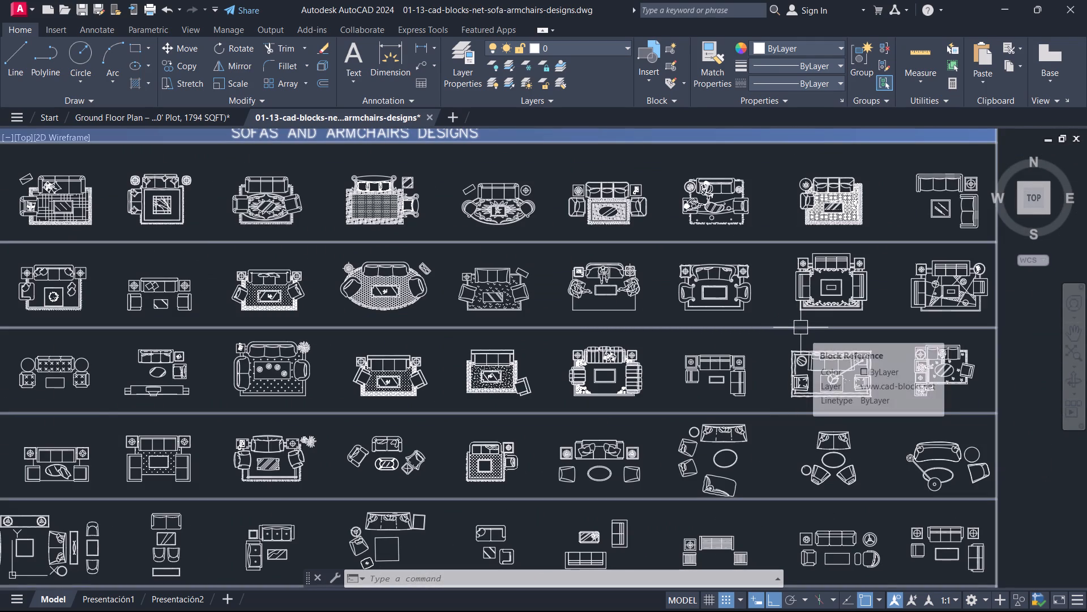
pyautogui.scroll(-1, 801, 328)
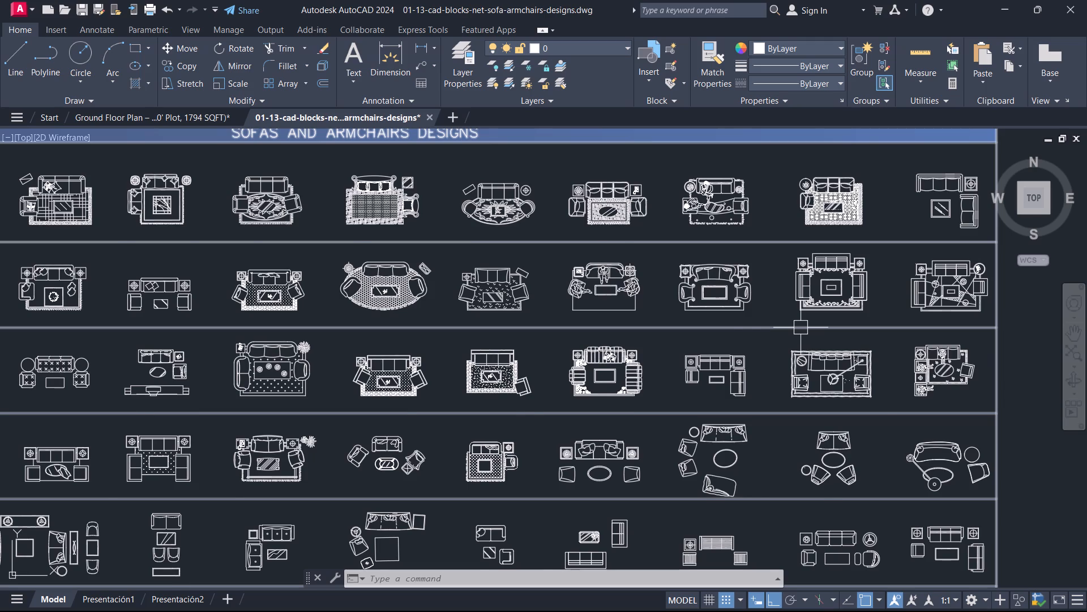
pyautogui.scroll(3, 859, 255)
pyautogui.scroll(-1, 834, 284)
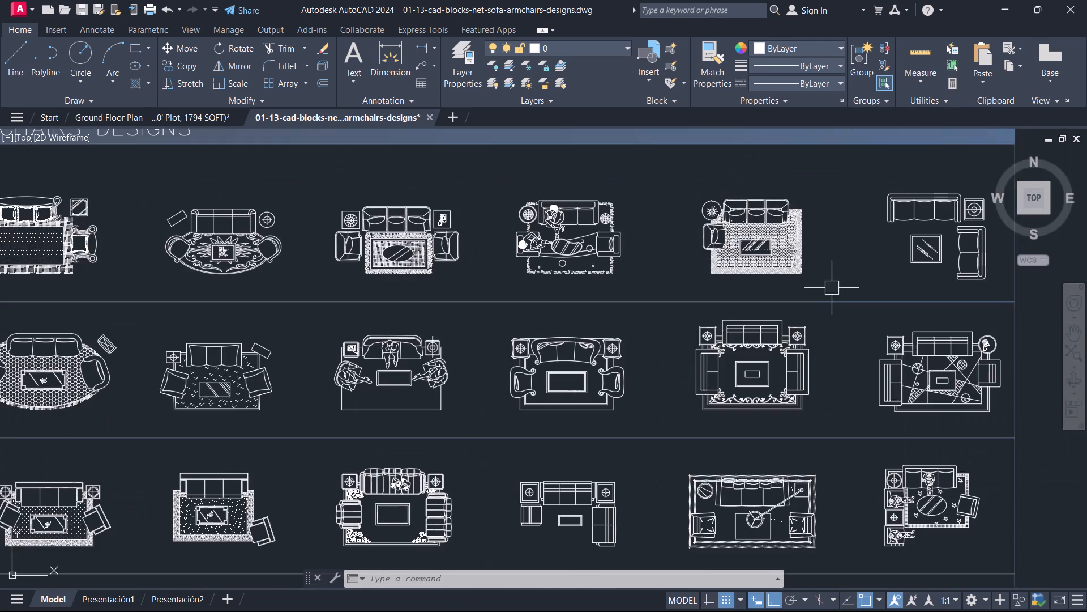
pyautogui.scroll(-2, 795, 368)
pyautogui.scroll(2, 618, 417)
pyautogui.moveTo(619, 408); pyautogui.dragTo(627, 385, button='middle')
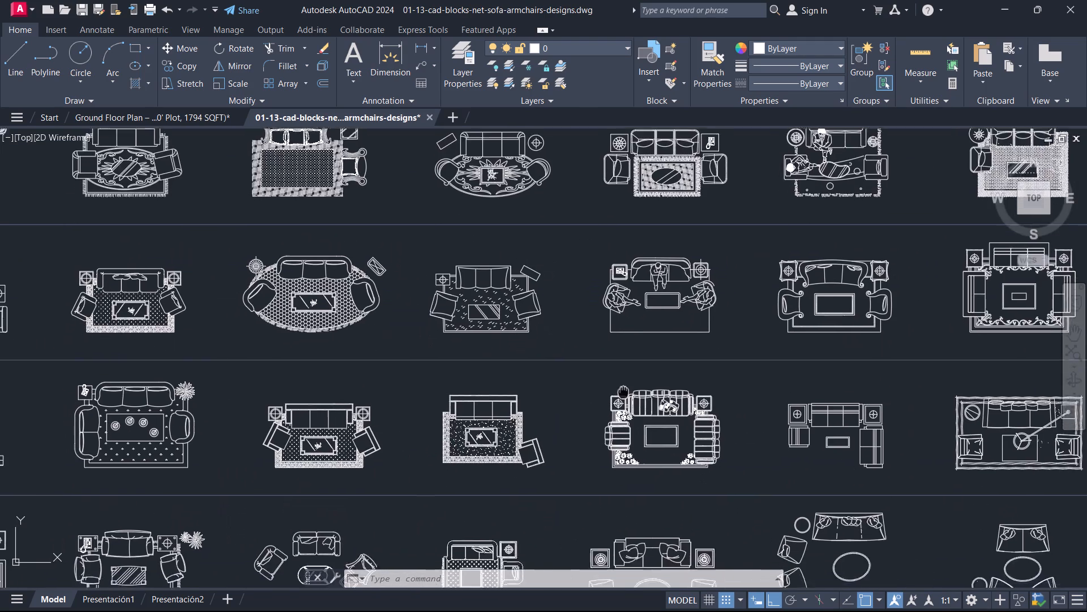
pyautogui.moveTo(627, 385); pyautogui.dragTo(651, 341, button='middle')
pyautogui.scroll(-2, 383, 364)
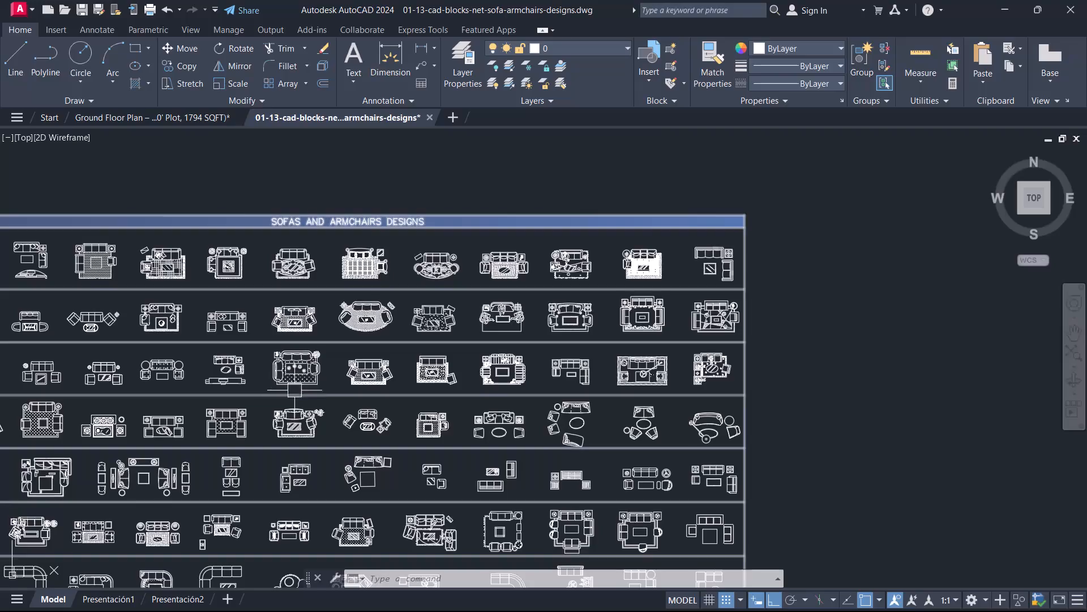
pyautogui.moveTo(302, 398); pyautogui.dragTo(466, 292, button='middle')
pyautogui.scroll(2, 438, 318)
# Select the dotted-rug sofa set and the square seating group as candidates while comparing the remaining designs, and clear the selection.
pyautogui.click(399, 343)
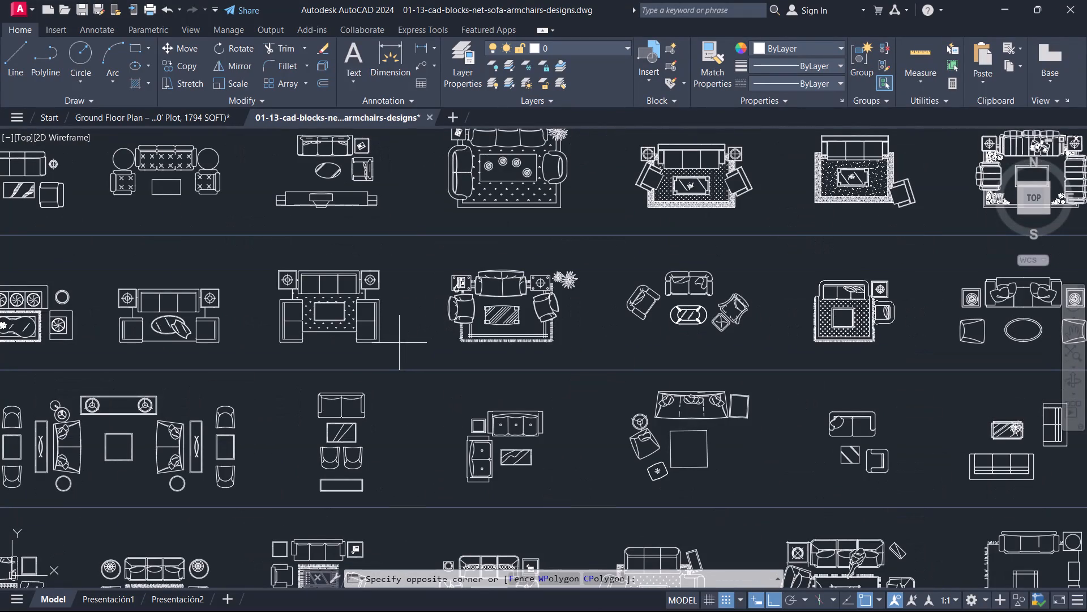
pyautogui.click(348, 322)
pyautogui.scroll(-1, 369, 331)
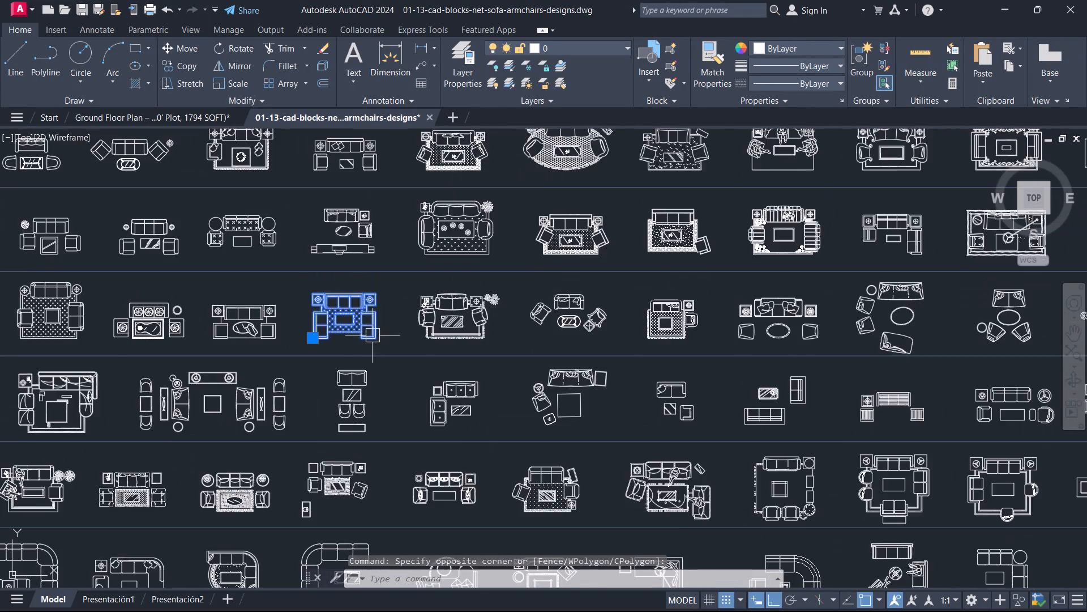
pyautogui.moveTo(377, 343); pyautogui.dragTo(468, 274, button='middle')
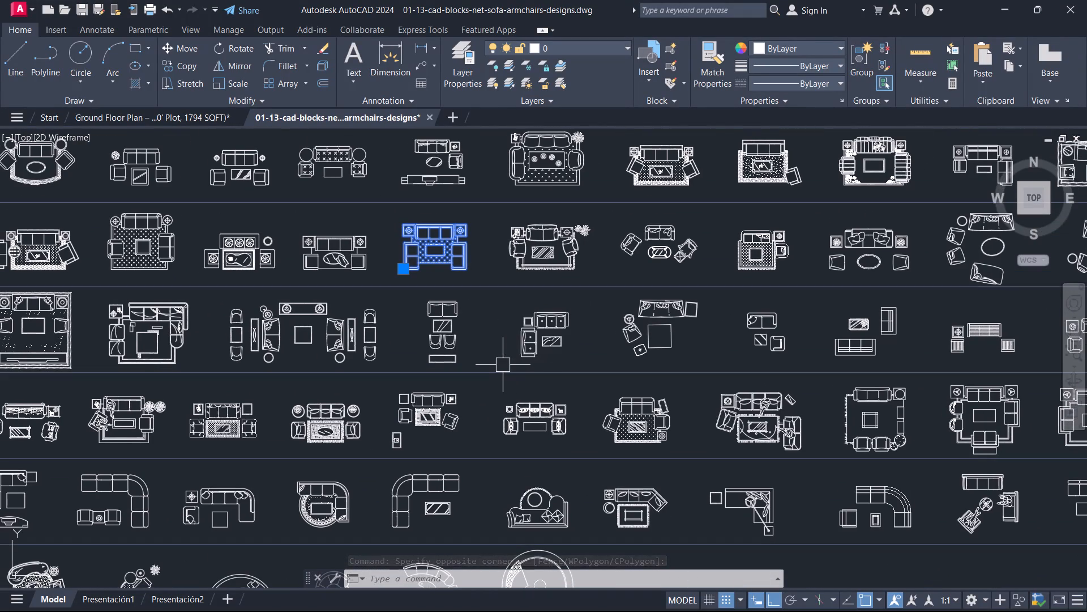
pyautogui.scroll(2, 879, 418)
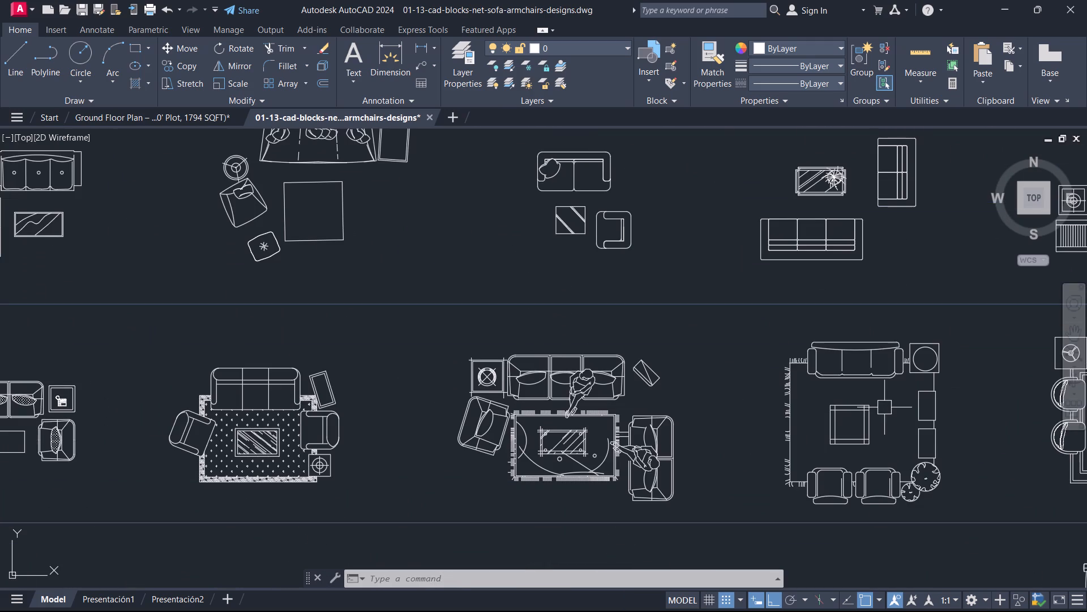
pyautogui.moveTo(876, 398); pyautogui.dragTo(395, 399, button='middle')
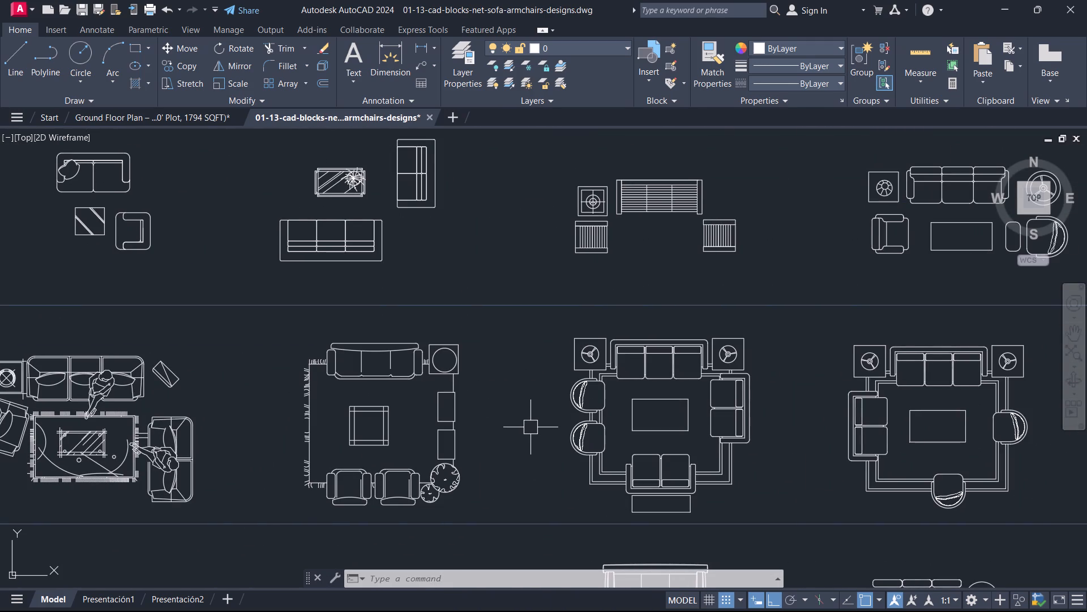
pyautogui.scroll(-3, 534, 423)
pyautogui.scroll(1, 536, 423)
pyautogui.moveTo(536, 422); pyautogui.dragTo(592, 359, button='middle')
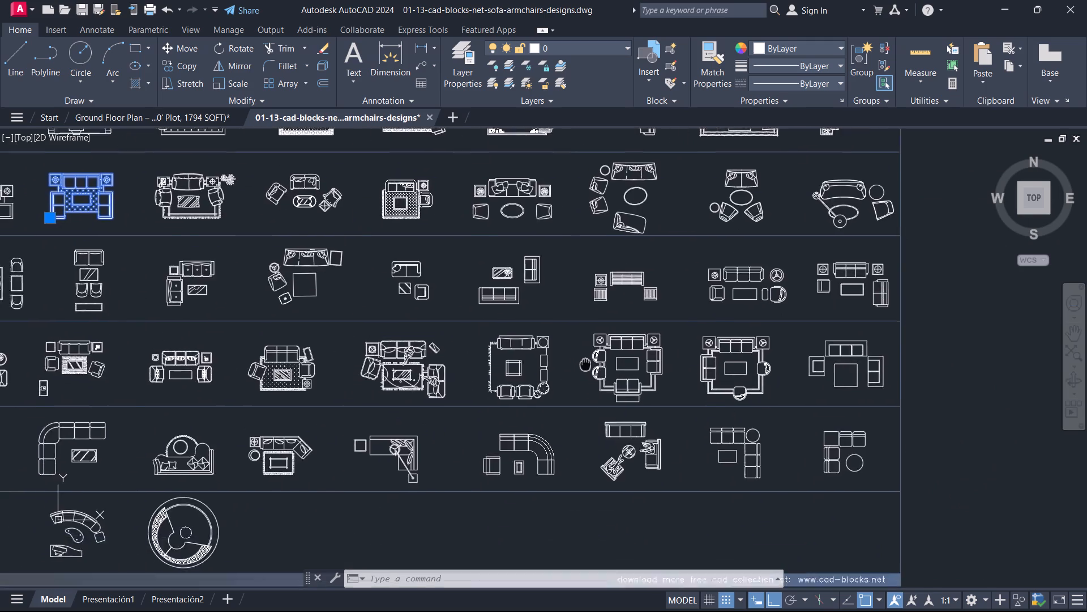
pyautogui.moveTo(592, 359); pyautogui.dragTo(1020, 301, button='middle')
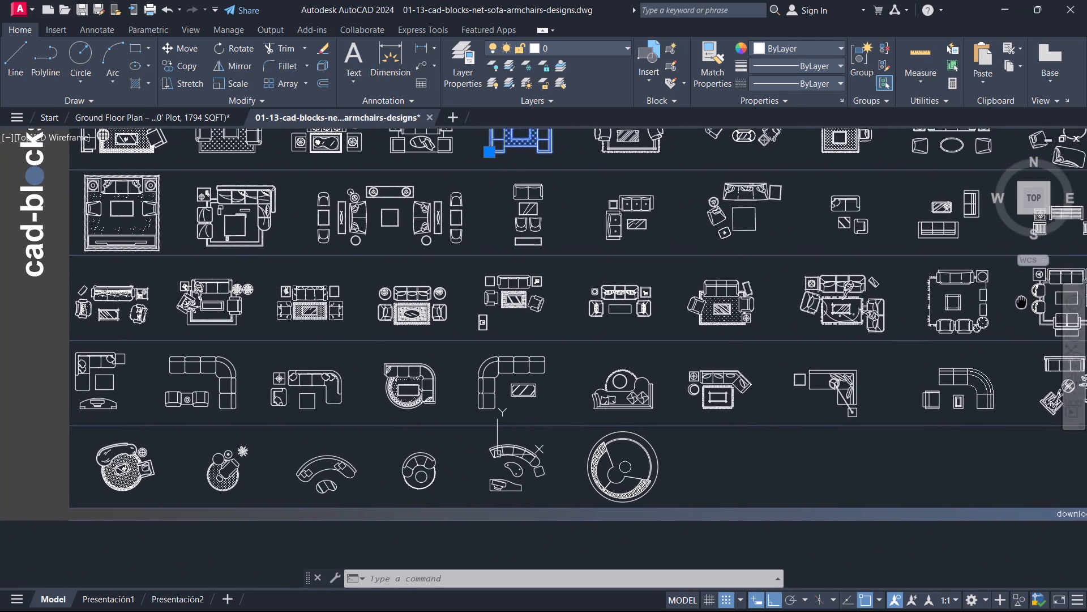
pyautogui.moveTo(1020, 301); pyautogui.dragTo(931, 343, button='middle')
pyautogui.scroll(1, 232, 341)
pyautogui.moveTo(198, 292); pyautogui.dragTo(273, 358, button='middle')
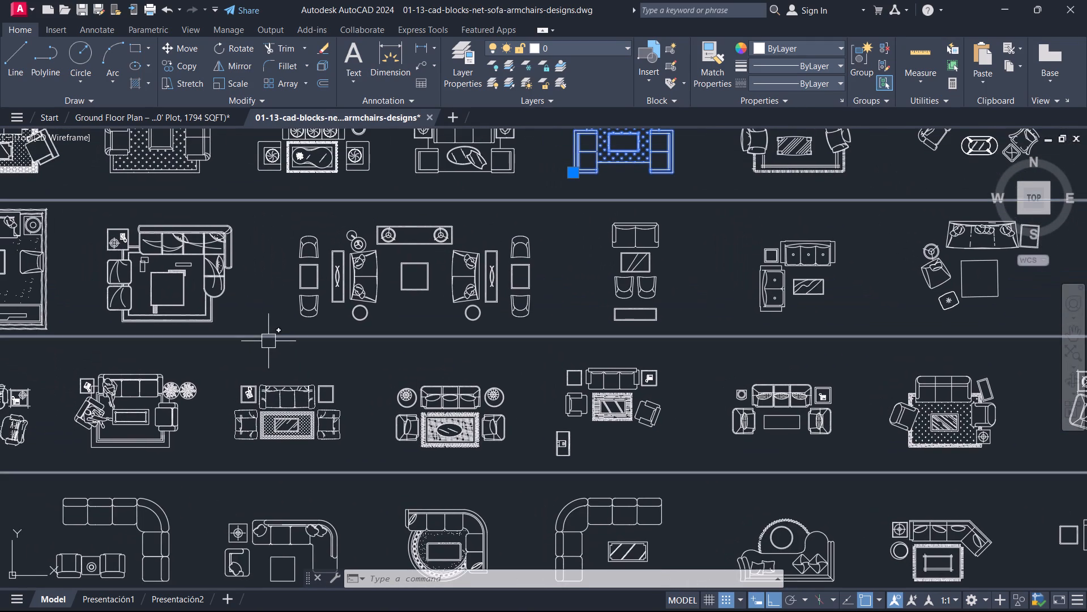
pyautogui.scroll(-2, 524, 350)
pyautogui.scroll(1, 518, 339)
pyautogui.moveTo(519, 339); pyautogui.dragTo(383, 355, button='middle')
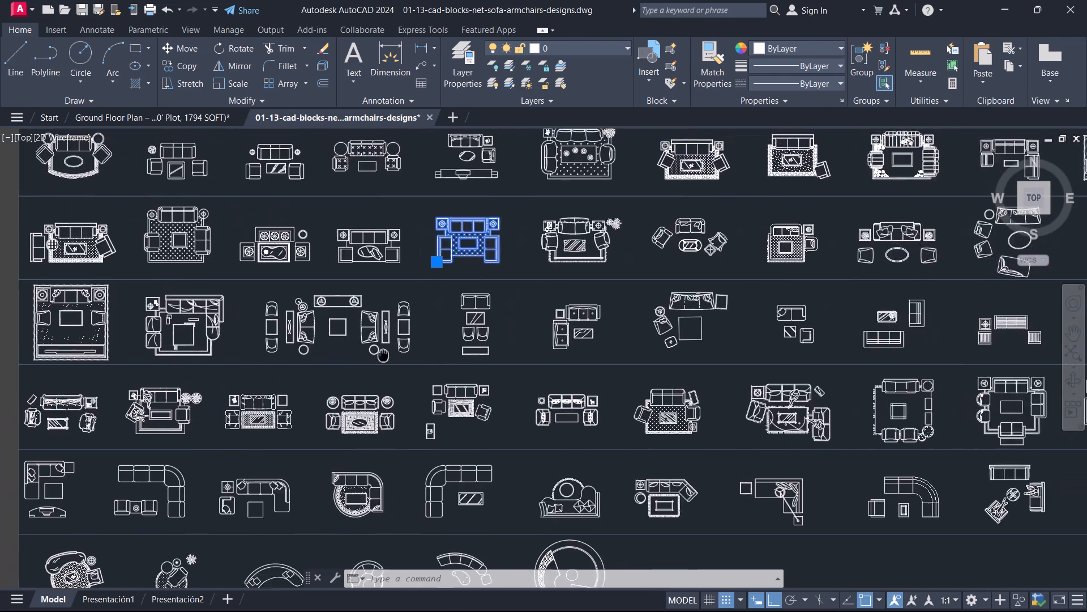
pyautogui.moveTo(383, 355); pyautogui.dragTo(99, 352, button='middle')
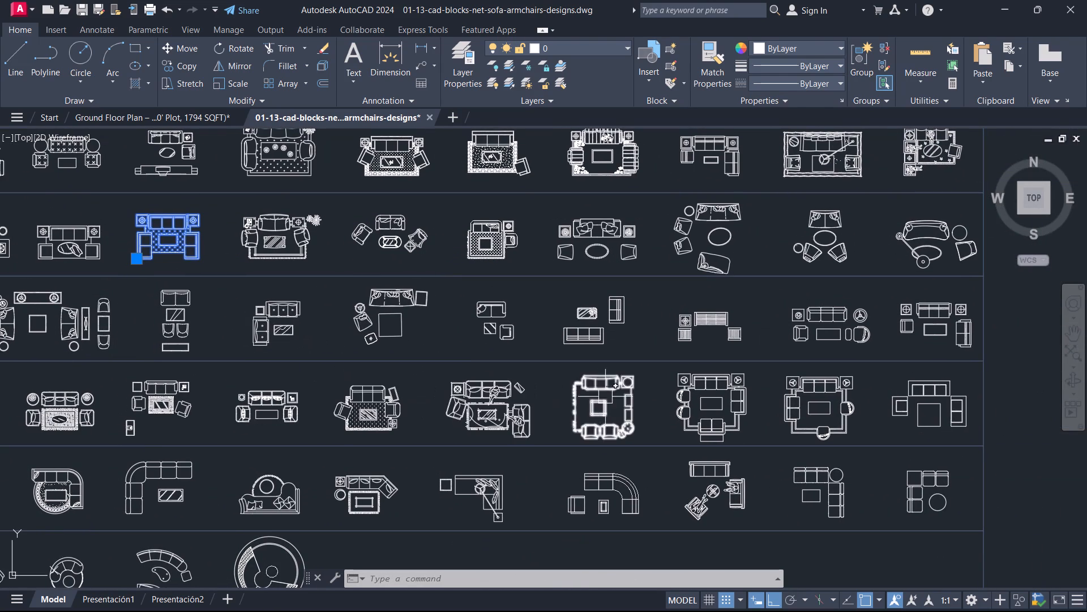
pyautogui.click(623, 412)
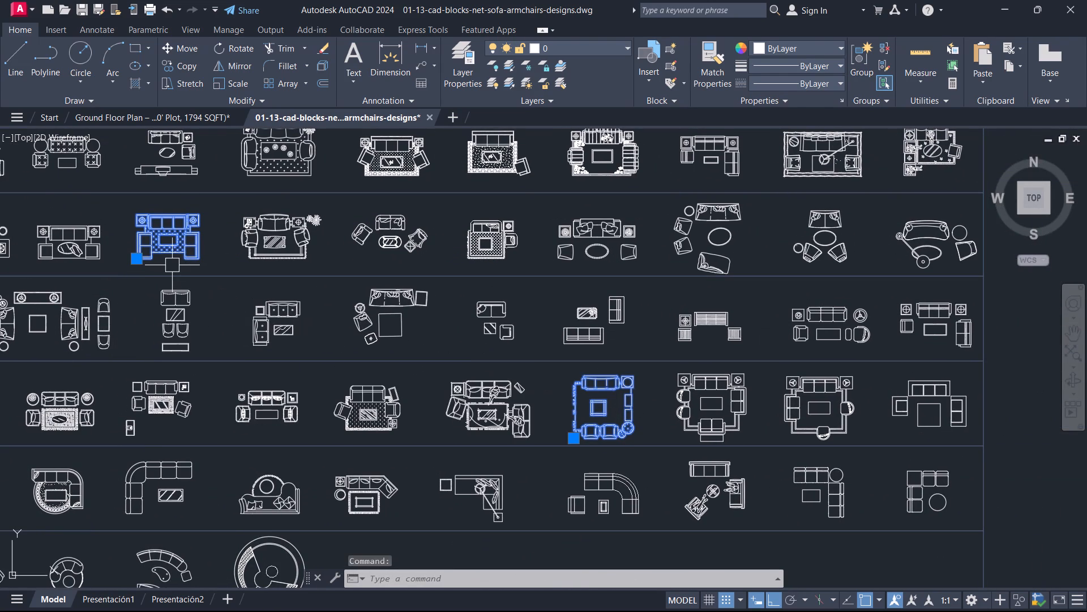
pyautogui.press('Escape')
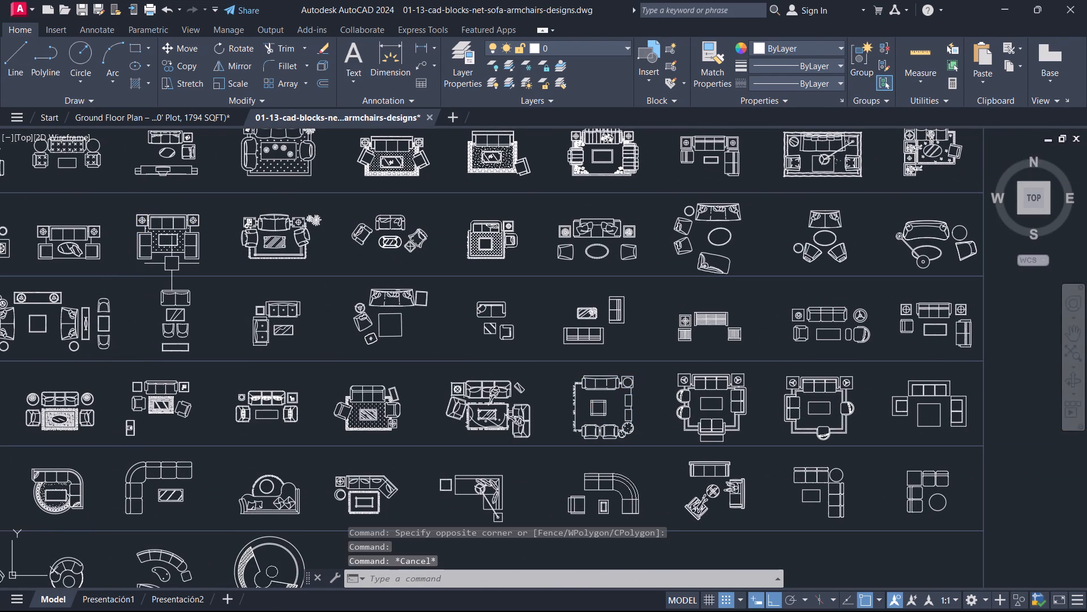
# Copy the square sofa set with two round armchairs from the sofa designs sheet and paste it beside the villa floor plan.
pyautogui.click(742, 415)
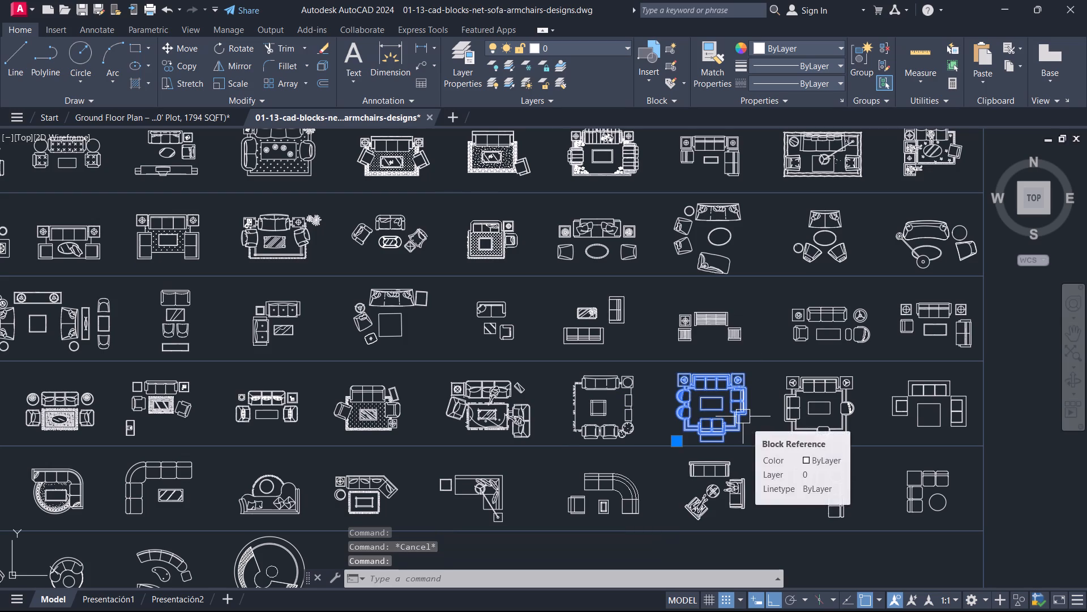
pyautogui.scroll(1, 731, 424)
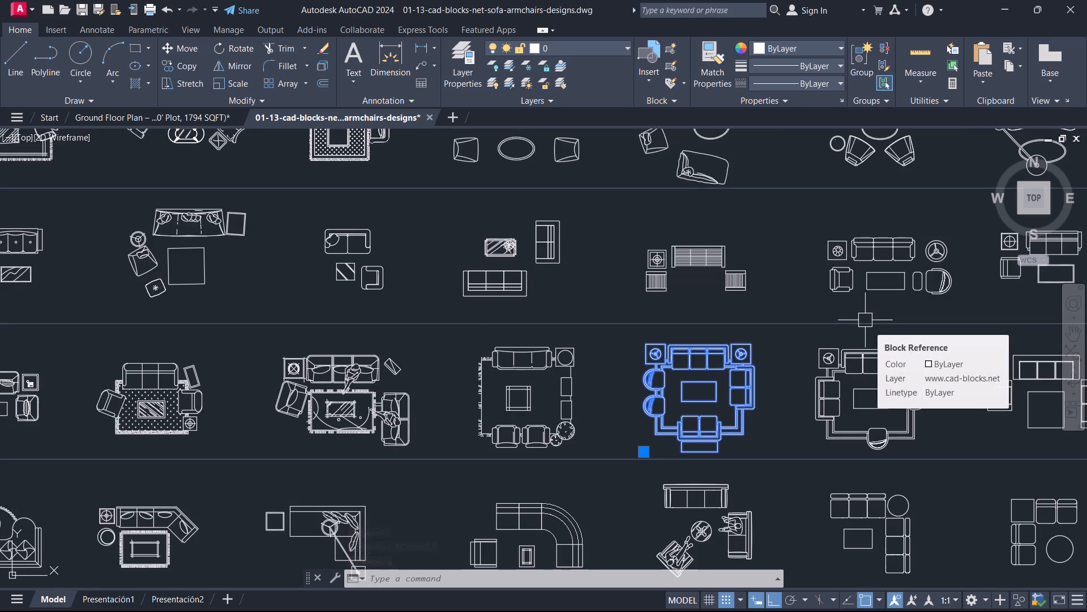
pyautogui.hotkey('ctrl', 'c')
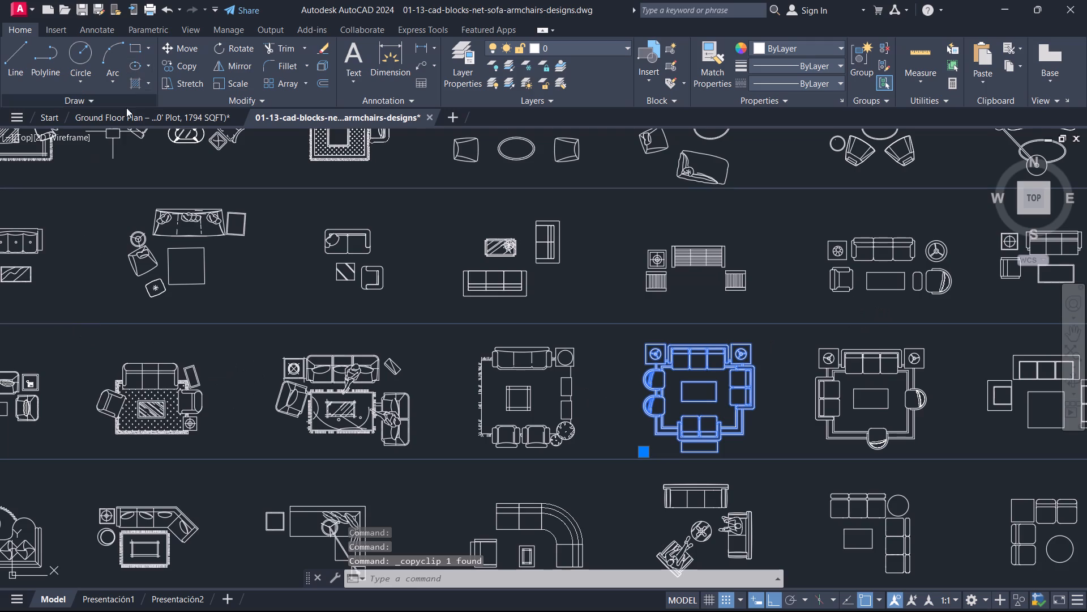
pyautogui.click(123, 117)
pyautogui.scroll(-2, 438, 349)
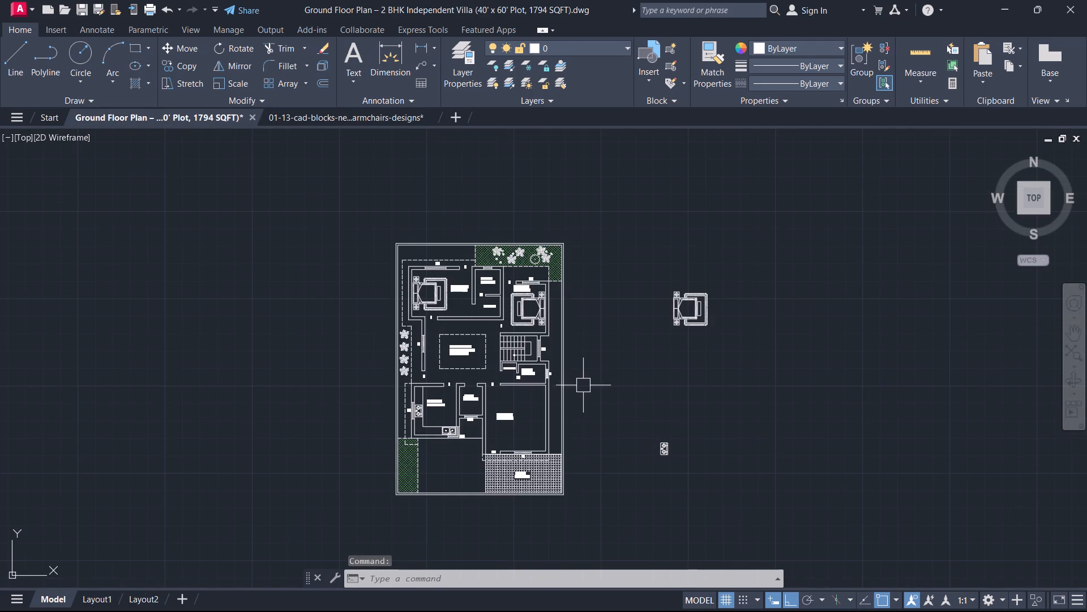
pyautogui.middleClick(587, 385)
pyautogui.scroll(1, 587, 385)
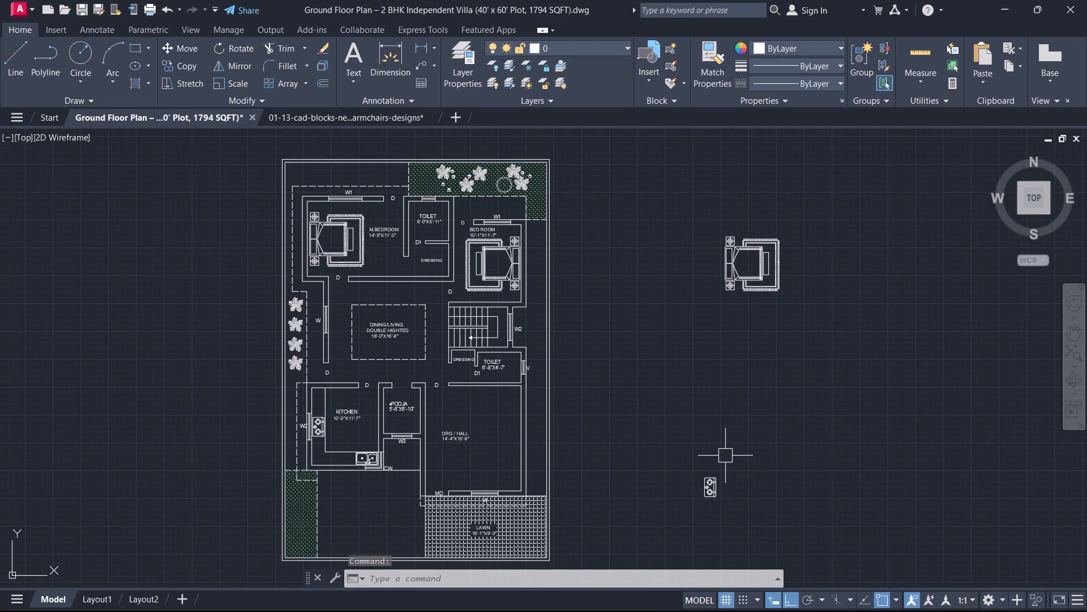
pyautogui.hotkey('ctrl', 'v')
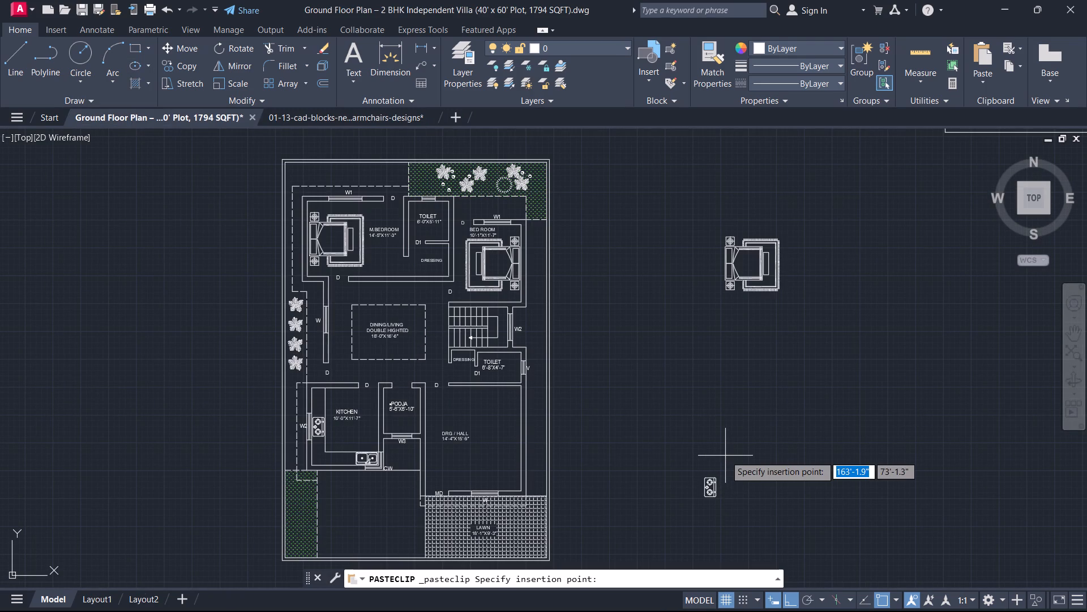
pyautogui.click(697, 441)
# Delete the spare bed and stove blocks lying outside the villa plan.
pyautogui.scroll(-4, 739, 416)
pyautogui.moveTo(756, 411); pyautogui.dragTo(757, 411, button='middle')
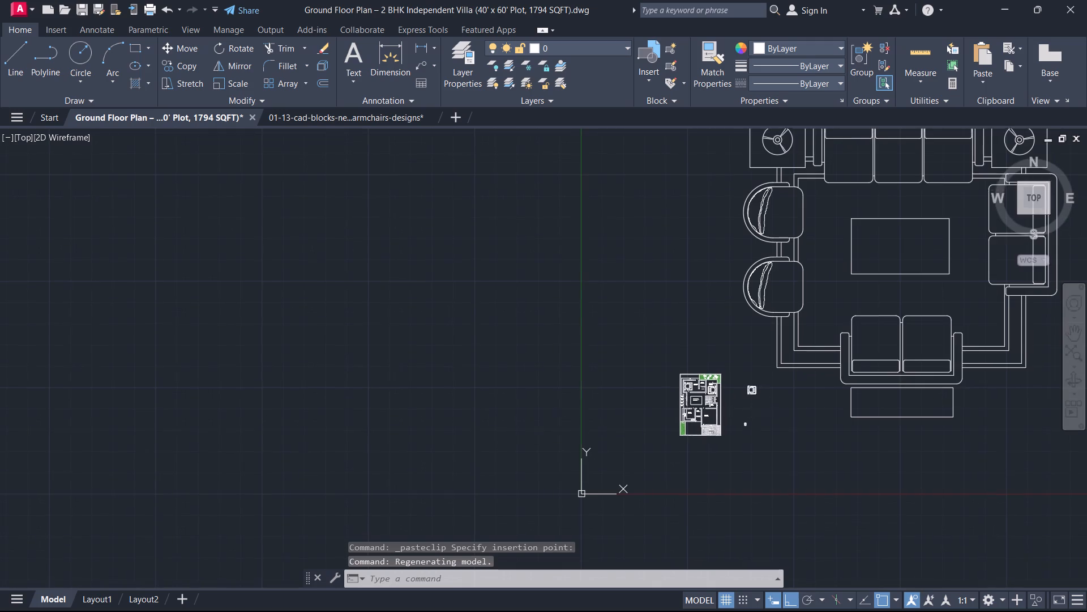
pyautogui.moveTo(757, 411); pyautogui.dragTo(703, 481, button='middle')
pyautogui.scroll(3, 714, 517)
pyautogui.click(716, 509)
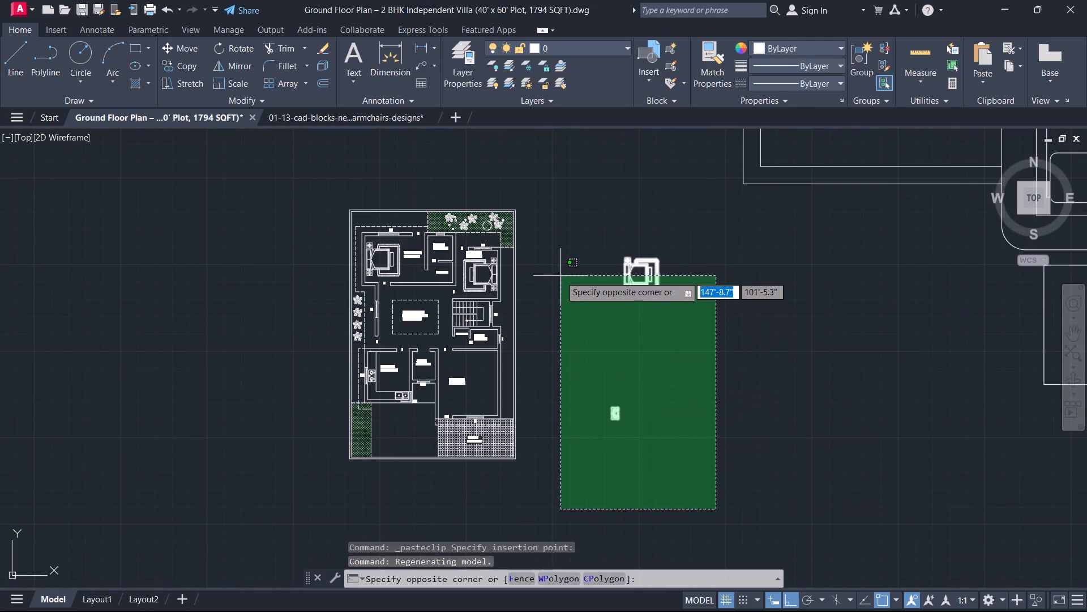
pyautogui.click(562, 250)
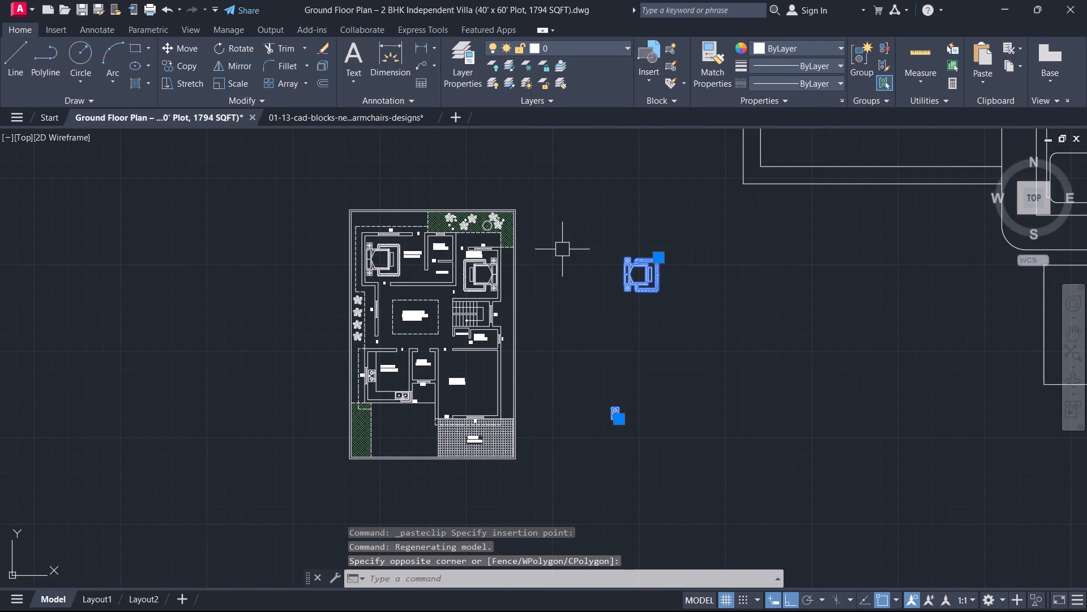
pyautogui.press('Delete')
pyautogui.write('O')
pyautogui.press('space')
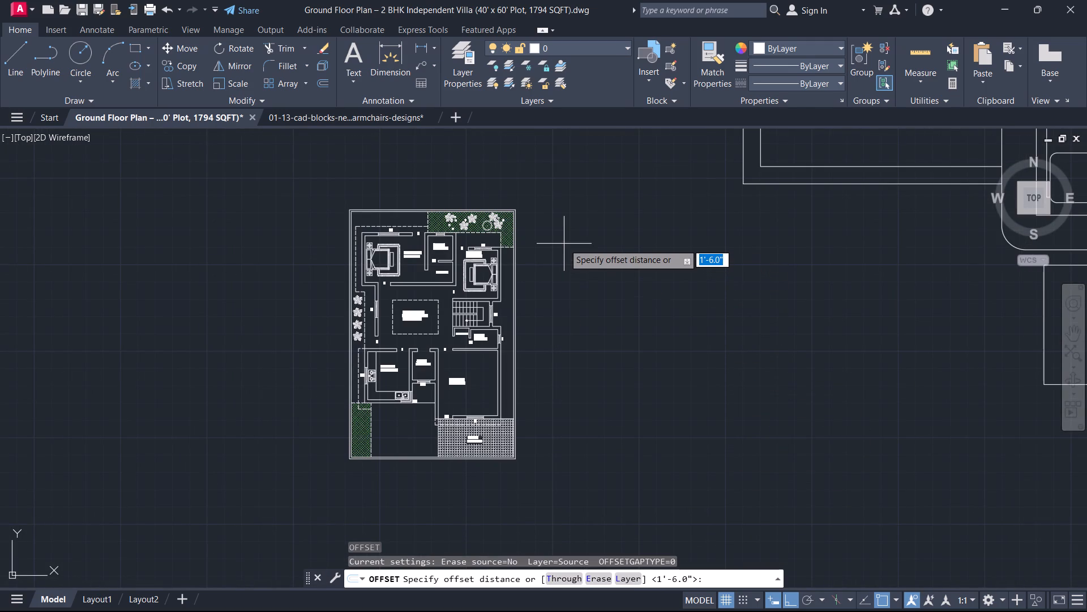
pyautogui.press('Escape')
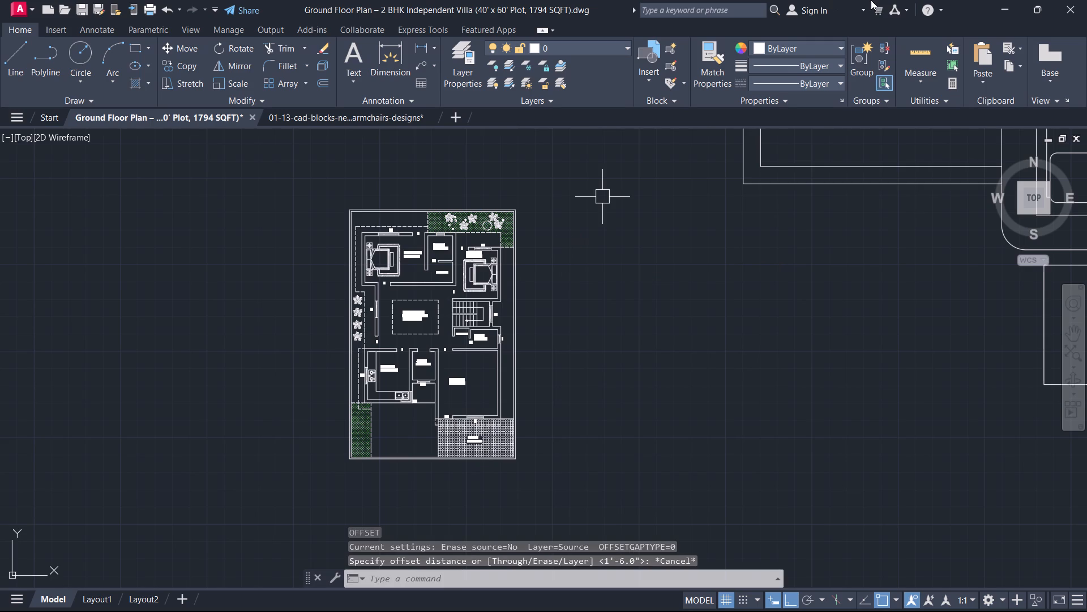
# Scale the oversized sofa set down freehand from its lower-left outline corner to roughly suit the villa's hall.
pyautogui.scroll(-3, 901, 58)
pyautogui.scroll(-3, 736, 272)
pyautogui.moveTo(737, 271); pyautogui.dragTo(706, 342, button='middle')
pyautogui.click(726, 313)
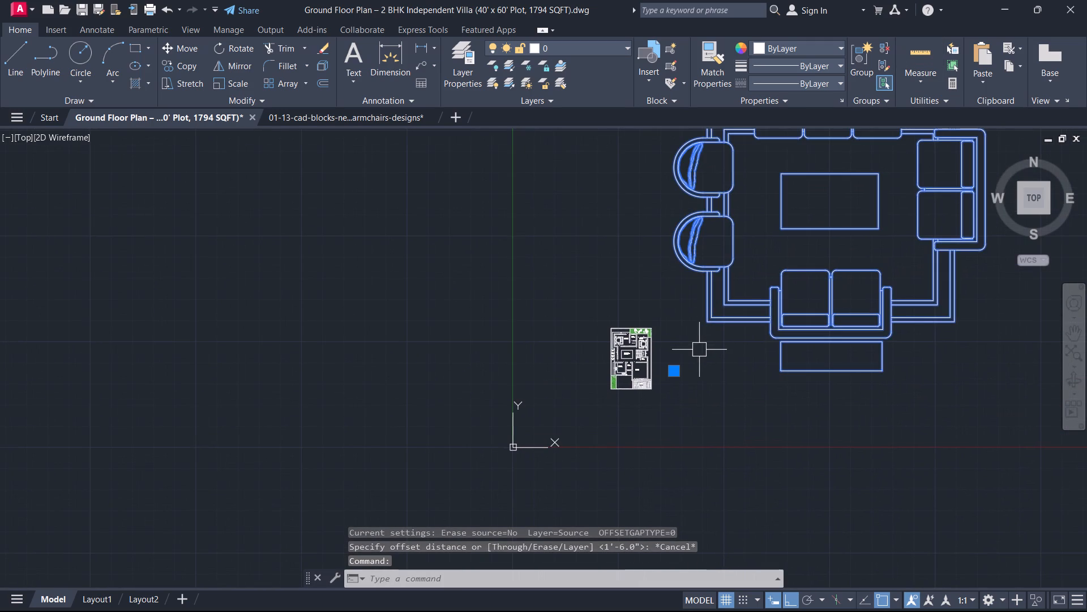
pyautogui.press('s')
pyautogui.write('C')
pyautogui.press('space')
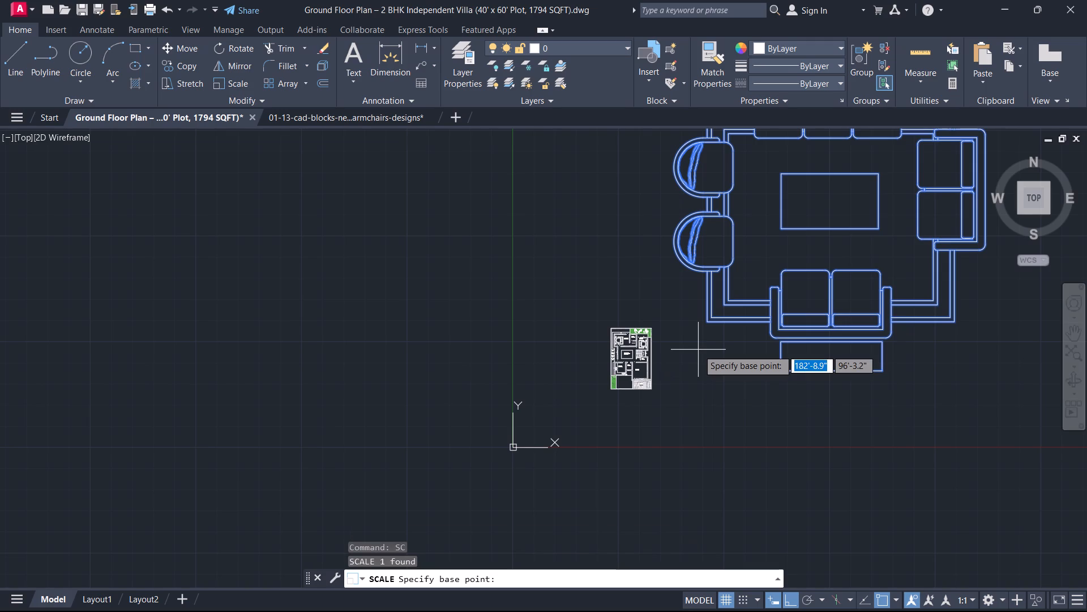
pyautogui.scroll(2, 699, 350)
pyautogui.scroll(1, 716, 282)
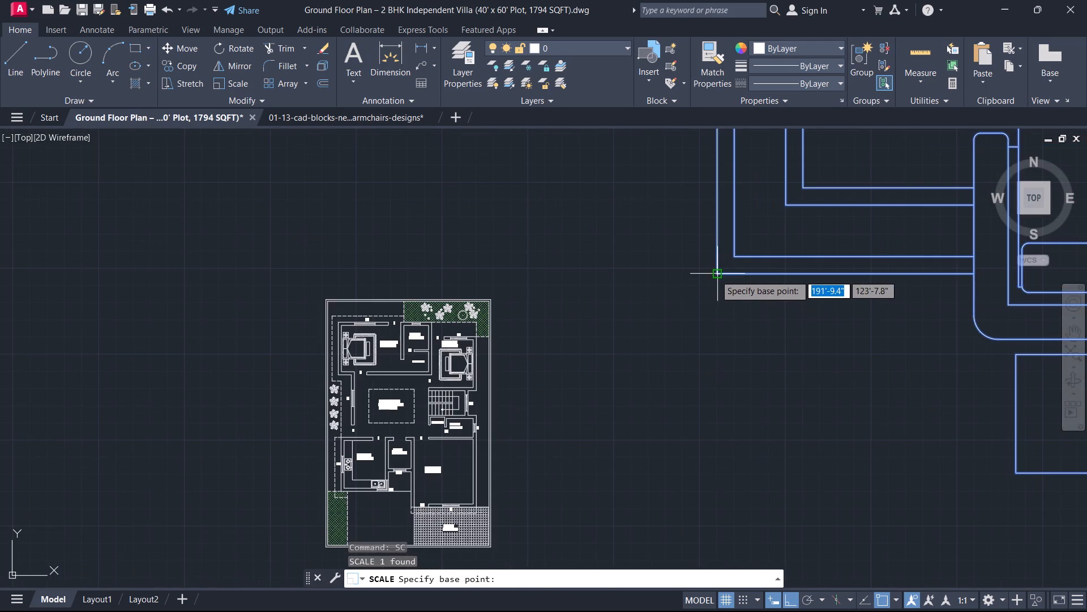
pyautogui.click(715, 275)
pyautogui.scroll(-2, 725, 262)
pyautogui.scroll(4, 726, 263)
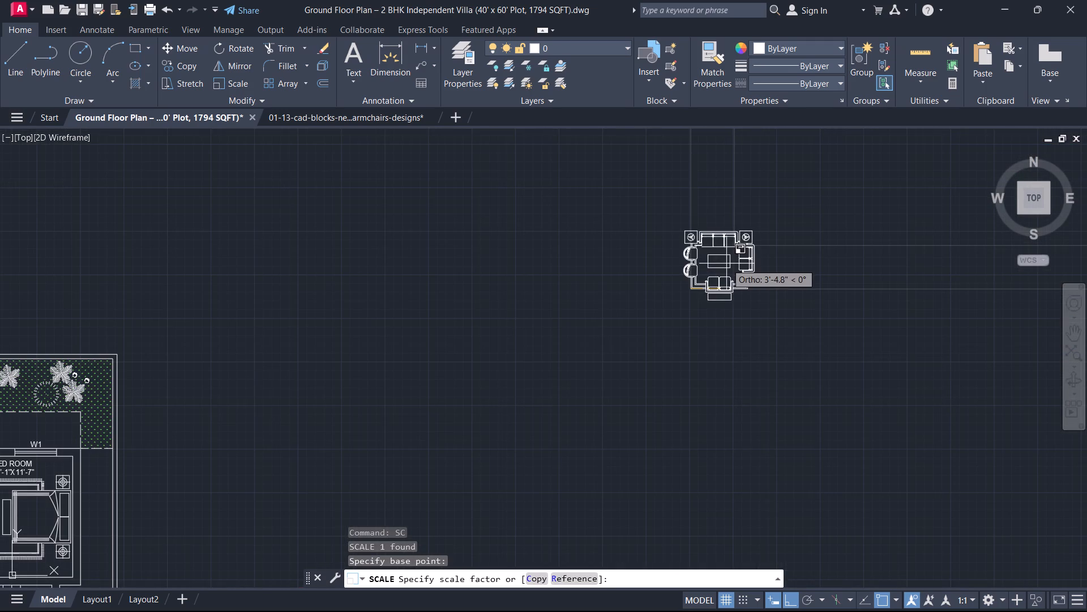
pyautogui.click(726, 263)
# Move the reduced sofa set into the DRG / HALL, placing its two-seat sofa beside the east wall.
pyautogui.scroll(-2, 717, 294)
pyautogui.scroll(3, 714, 303)
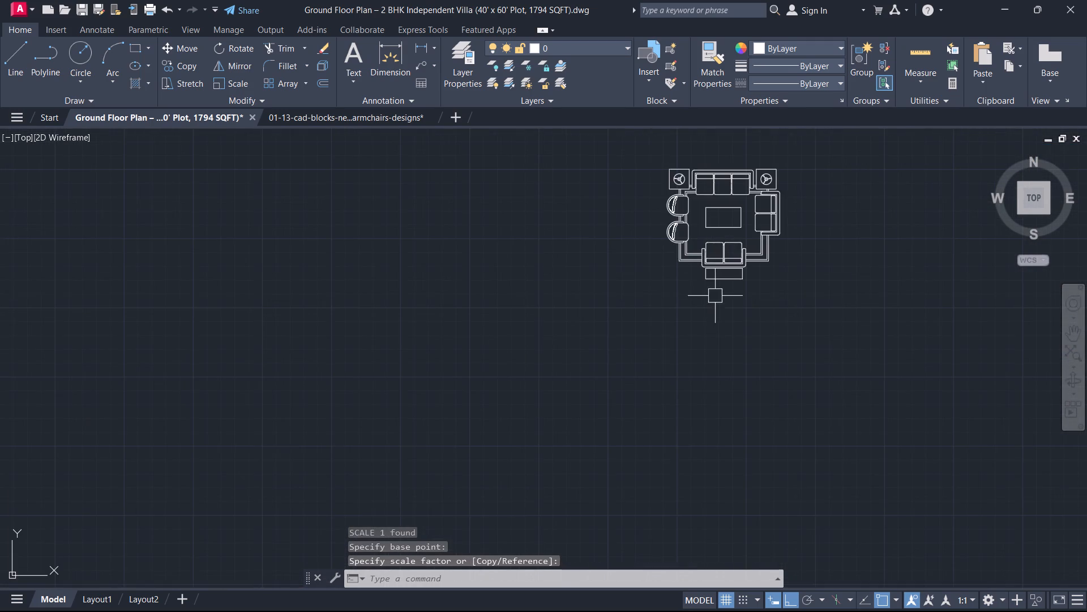
pyautogui.moveTo(715, 294); pyautogui.dragTo(729, 383, button='middle')
pyautogui.click(747, 375)
pyautogui.click(719, 317)
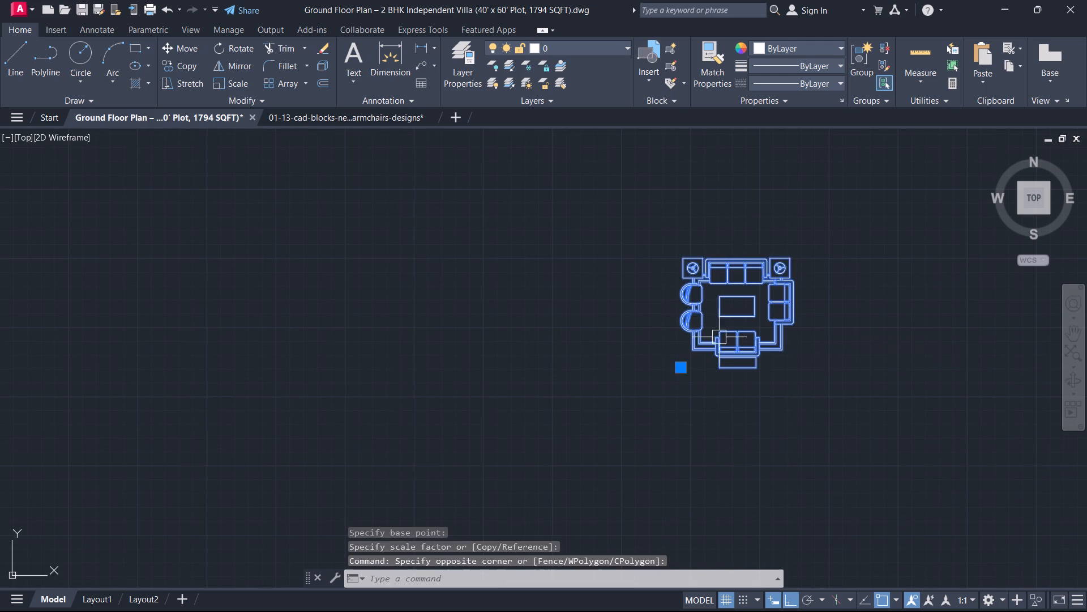
pyautogui.scroll(-4, 725, 382)
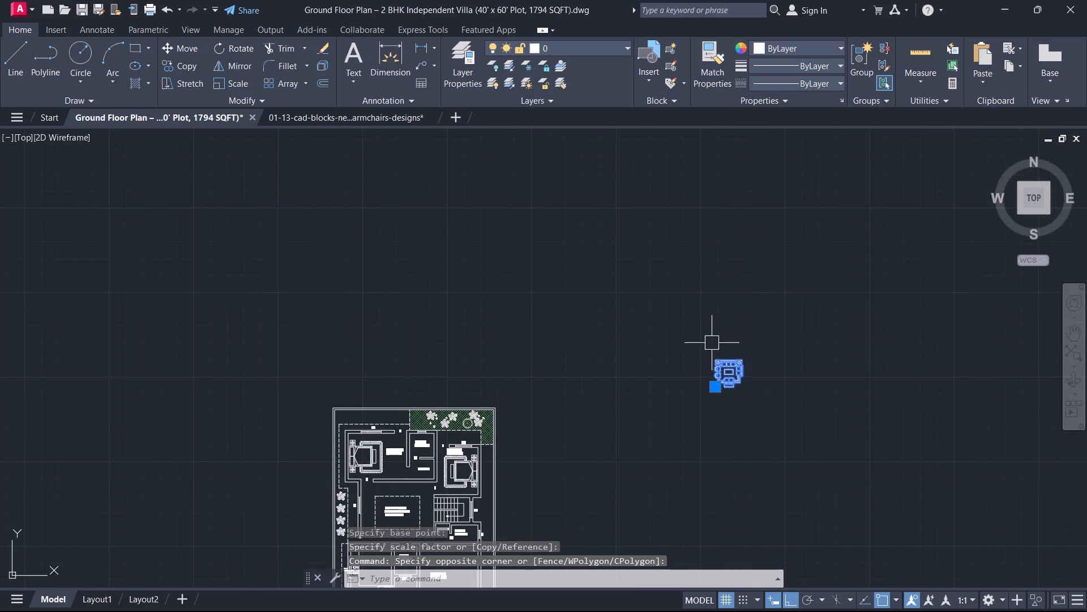
pyautogui.moveTo(711, 344); pyautogui.dragTo(724, 160, button='middle')
pyautogui.scroll(1, 724, 219)
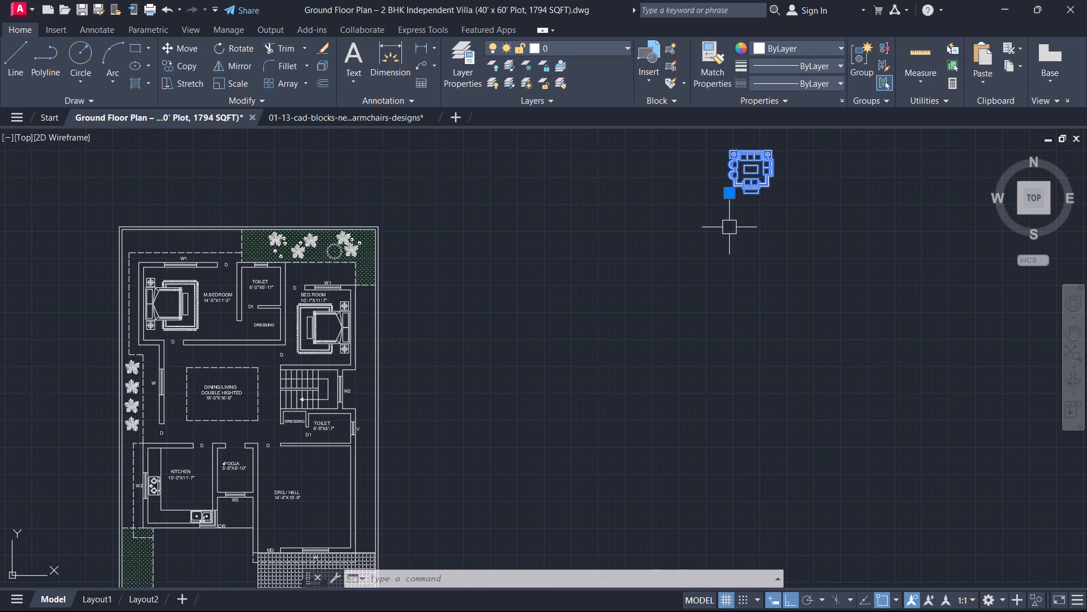
pyautogui.write('M')
pyautogui.press('space')
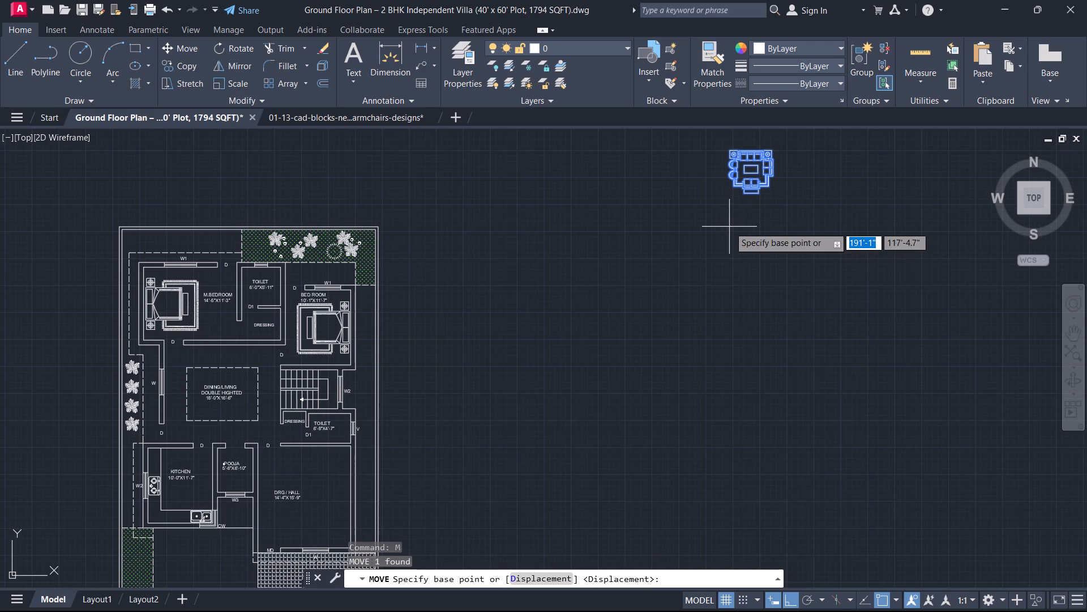
pyautogui.scroll(3, 741, 181)
pyautogui.moveTo(837, 167); pyautogui.dragTo(731, 350, button='middle')
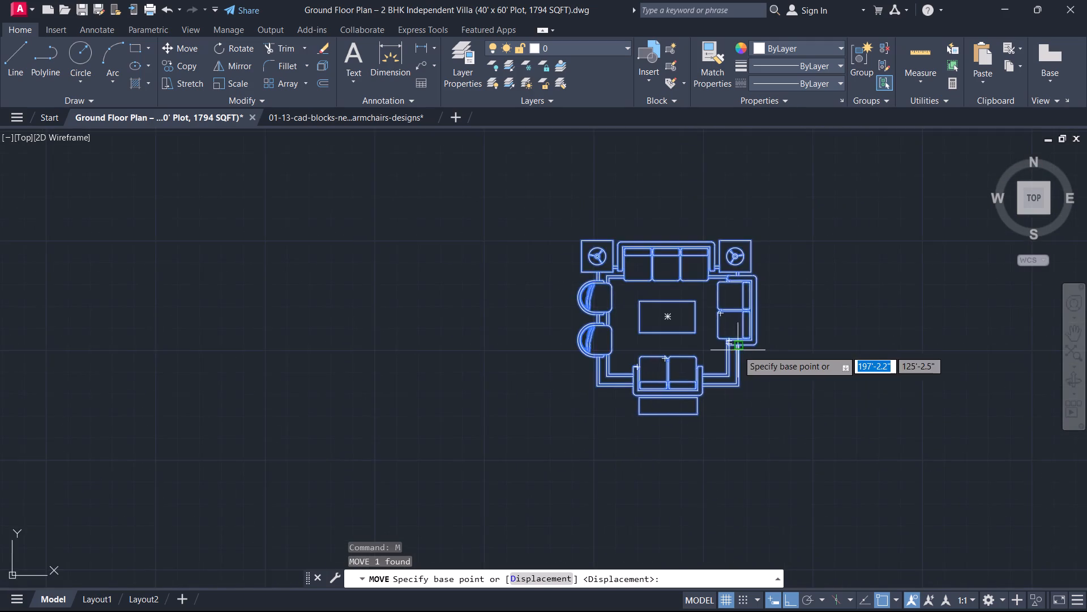
pyautogui.scroll(2, 738, 350)
pyautogui.click(804, 248)
pyautogui.scroll(-6, 731, 341)
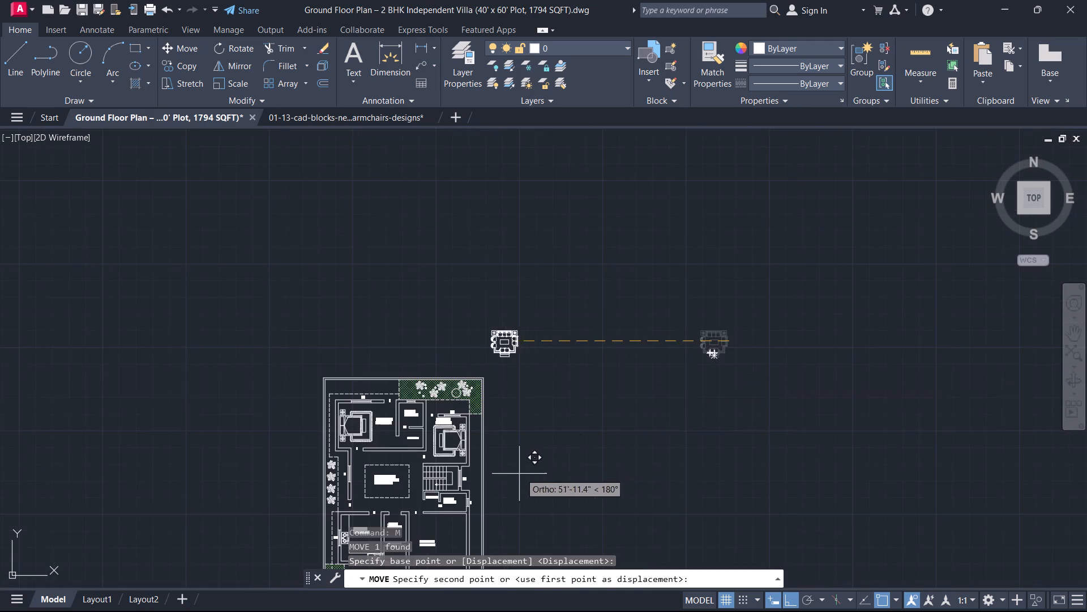
pyautogui.moveTo(517, 473); pyautogui.dragTo(544, 181, button='middle')
pyautogui.scroll(3, 498, 239)
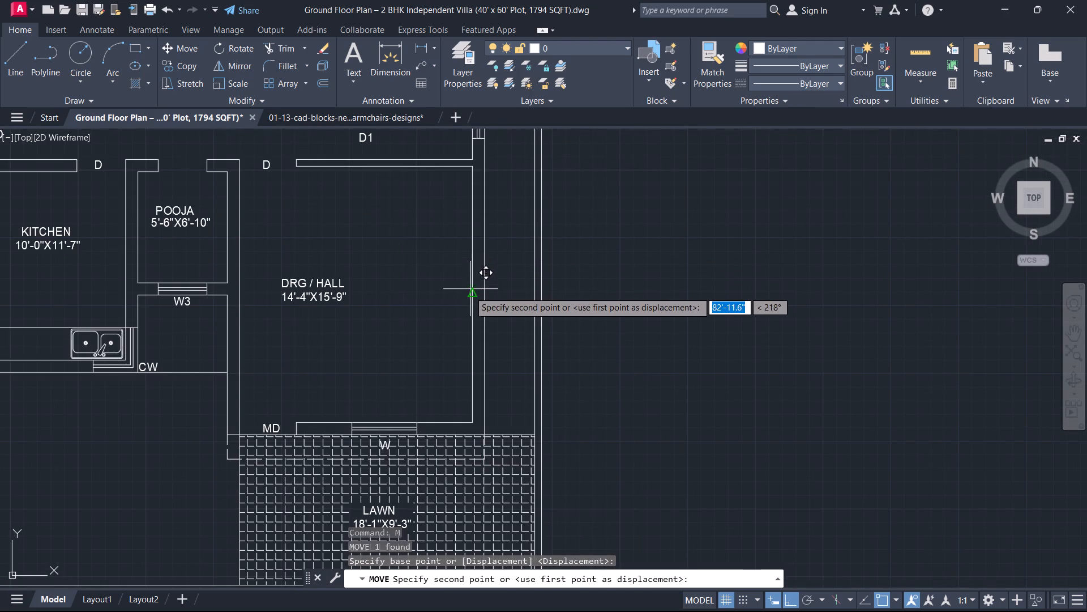
pyautogui.click(469, 295)
# Enlarge the sofa set freehand from a base point at the hall's east wall so it fills more of the DRG / HALL.
pyautogui.scroll(1, 464, 317)
pyautogui.click(453, 311)
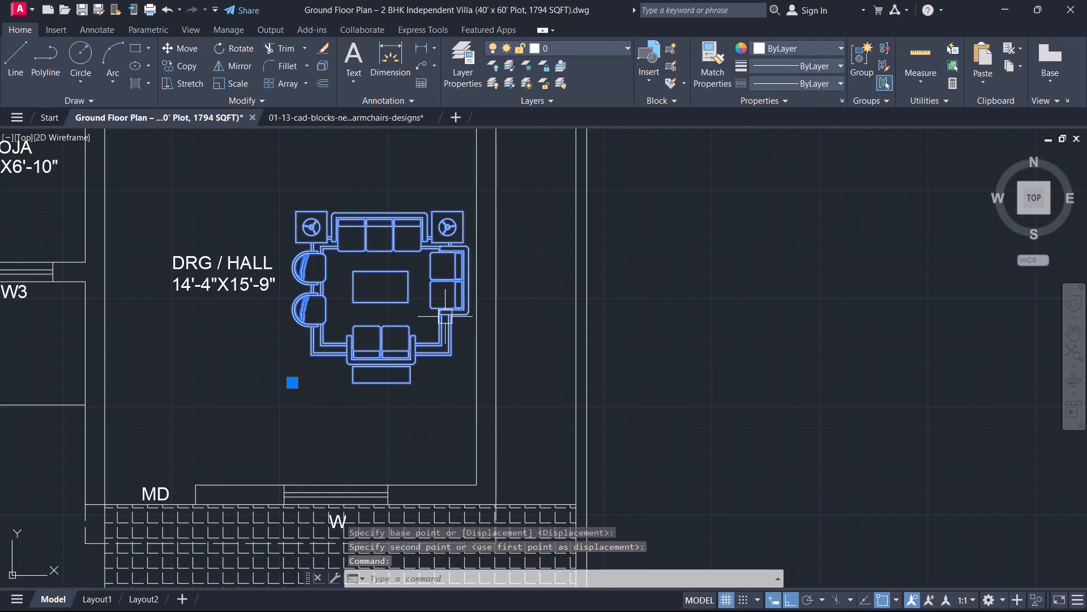
pyautogui.write('SSC')
pyautogui.press('space')
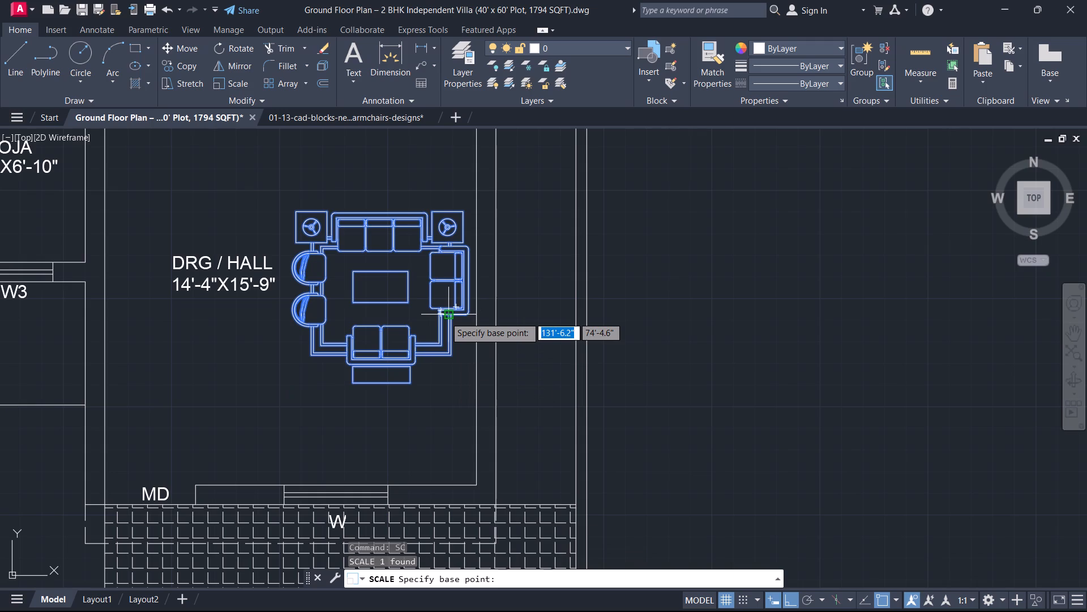
pyautogui.scroll(3, 455, 314)
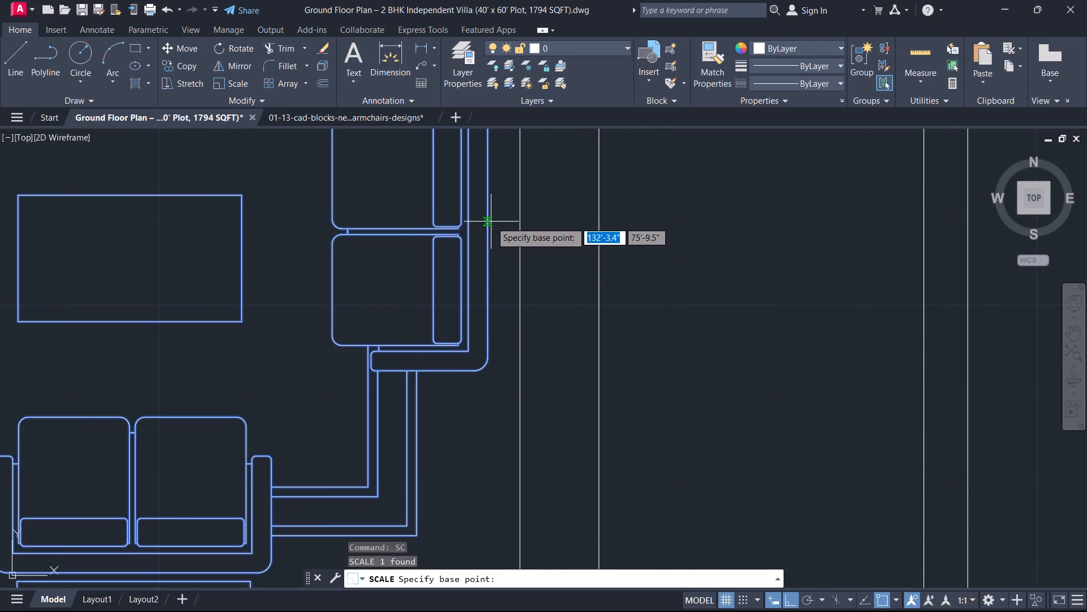
pyautogui.click(516, 229)
pyautogui.scroll(-4, 500, 243)
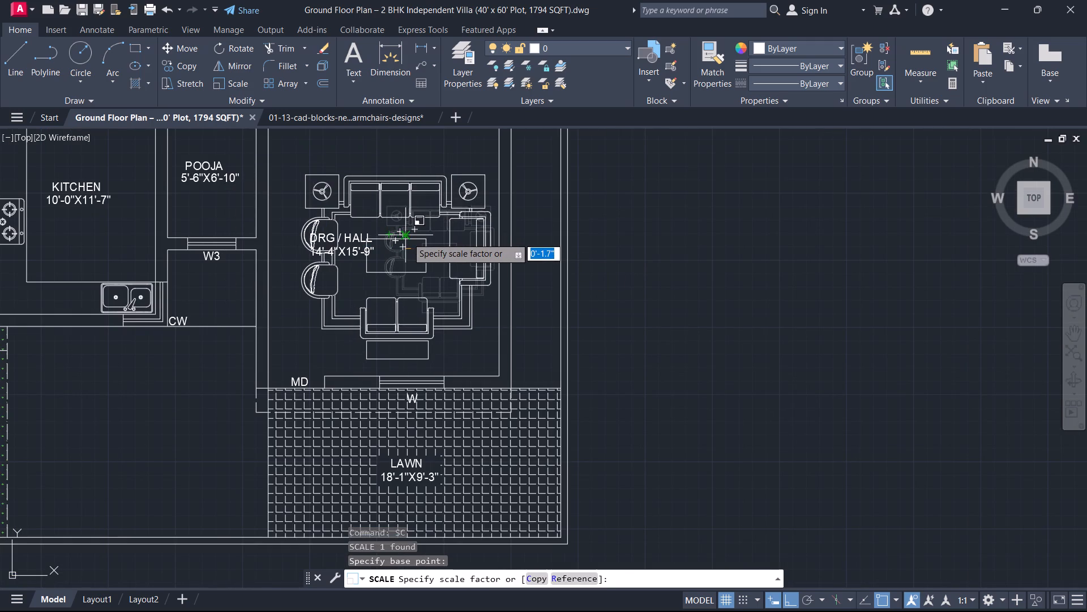
pyautogui.moveTo(408, 245); pyautogui.dragTo(404, 360, button='middle')
pyautogui.click(397, 331)
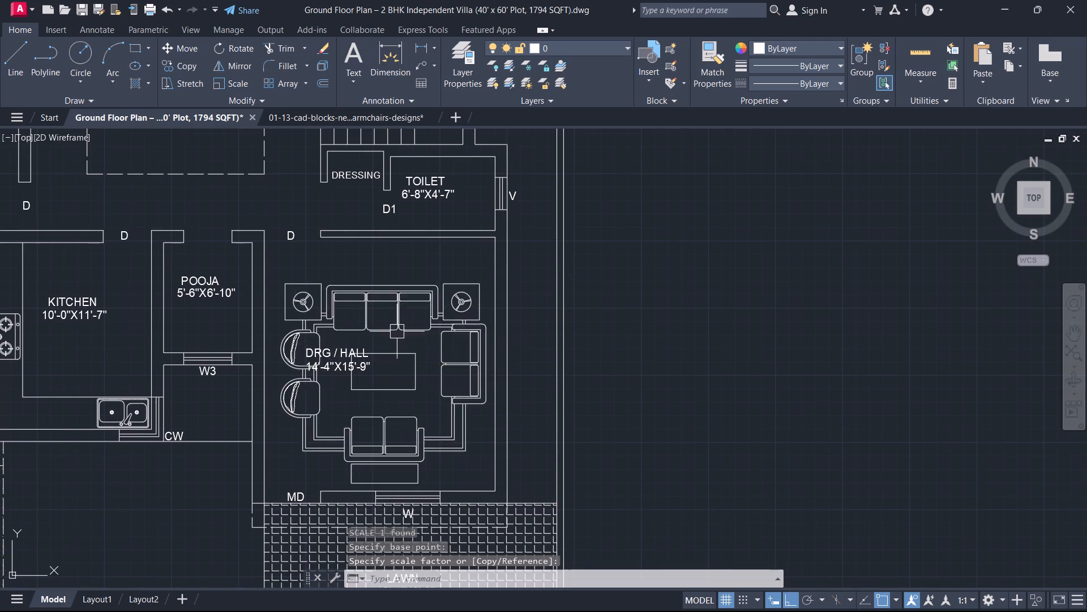
# Move the DRG / HALL 14'-4"X15'-9" label onto the rectangular centre table of the sofa set, with Ortho and object snap off.
pyautogui.scroll(2, 360, 363)
pyautogui.moveTo(359, 363); pyautogui.dragTo(374, 363, button='middle')
pyautogui.click(358, 338)
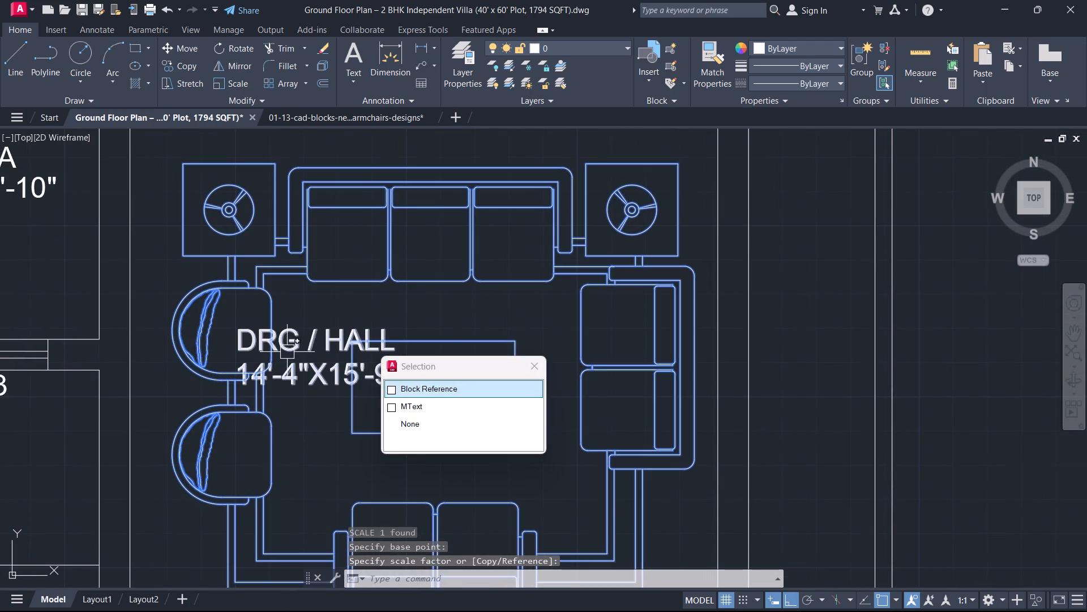
pyautogui.click(287, 352)
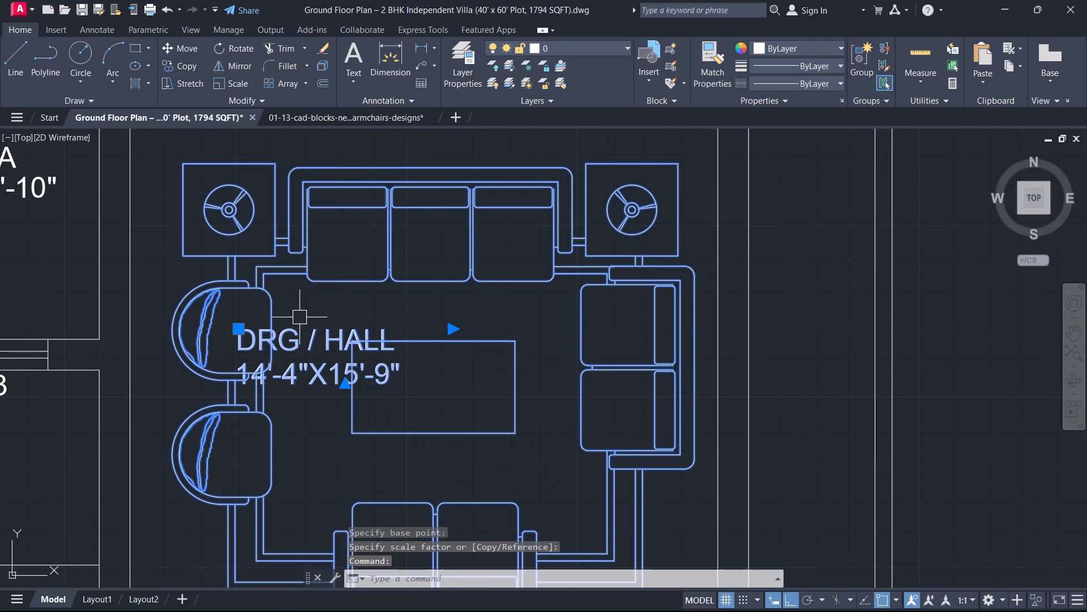
pyautogui.press('Escape')
pyautogui.click(303, 334)
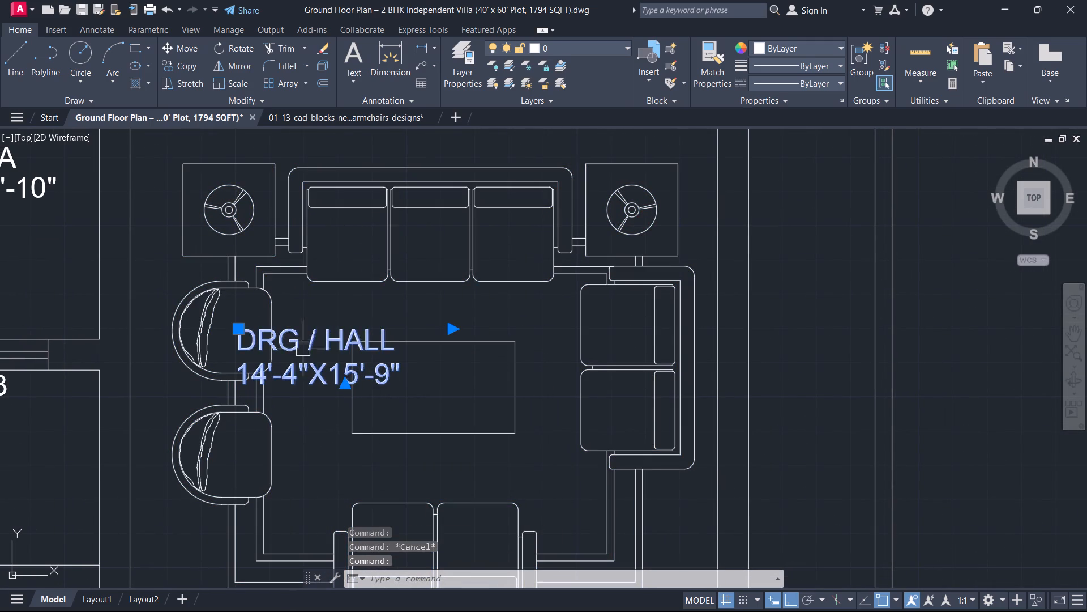
pyautogui.scroll(2, 313, 367)
pyautogui.write('M')
pyautogui.press('space')
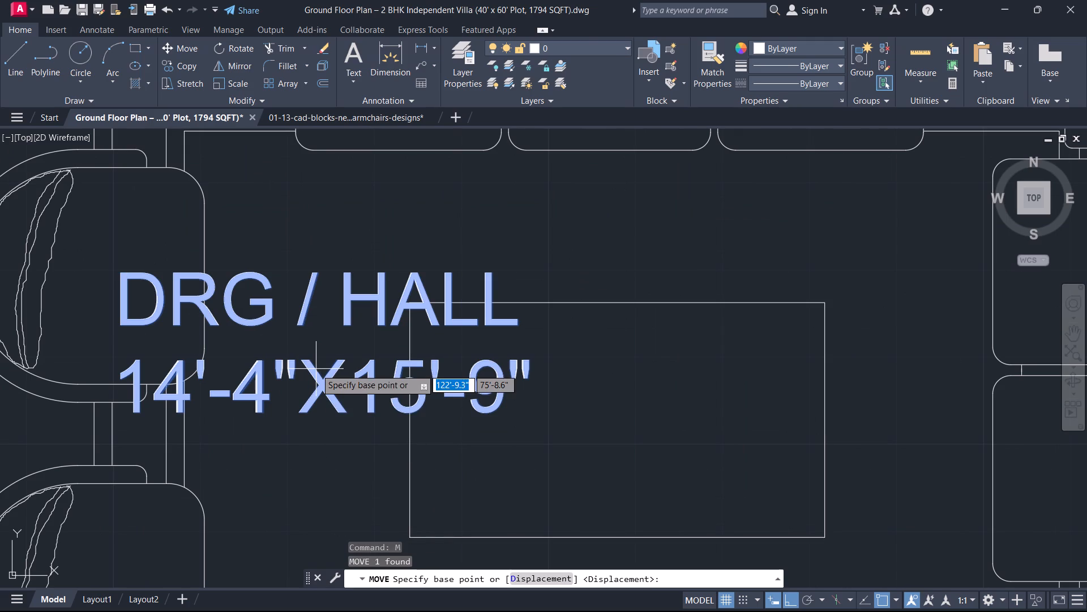
pyautogui.moveTo(317, 365); pyautogui.dragTo(333, 366)
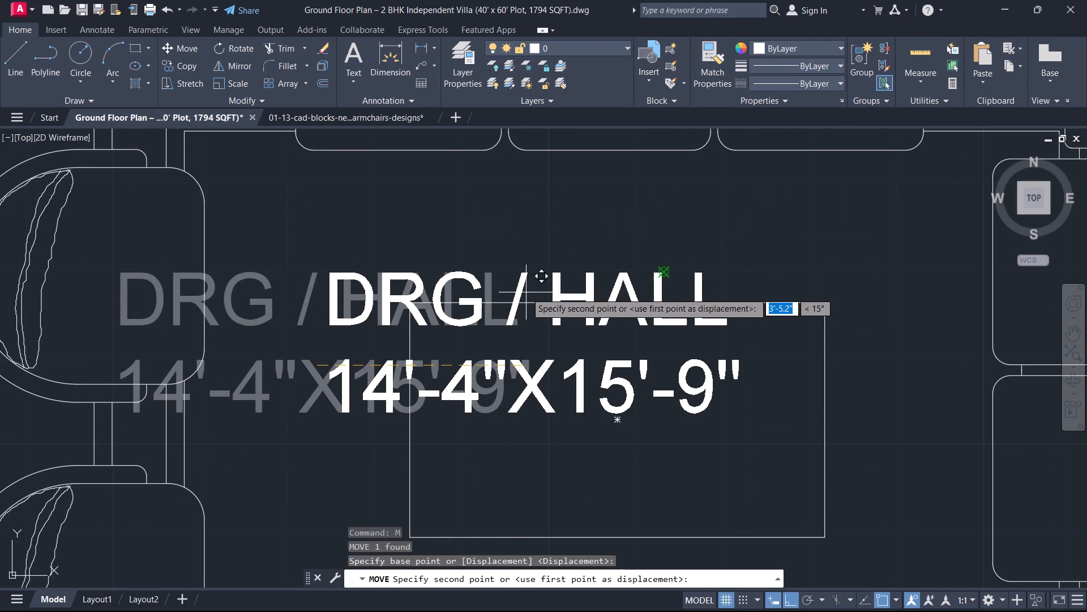
pyautogui.press('F8')
pyautogui.press('F3')
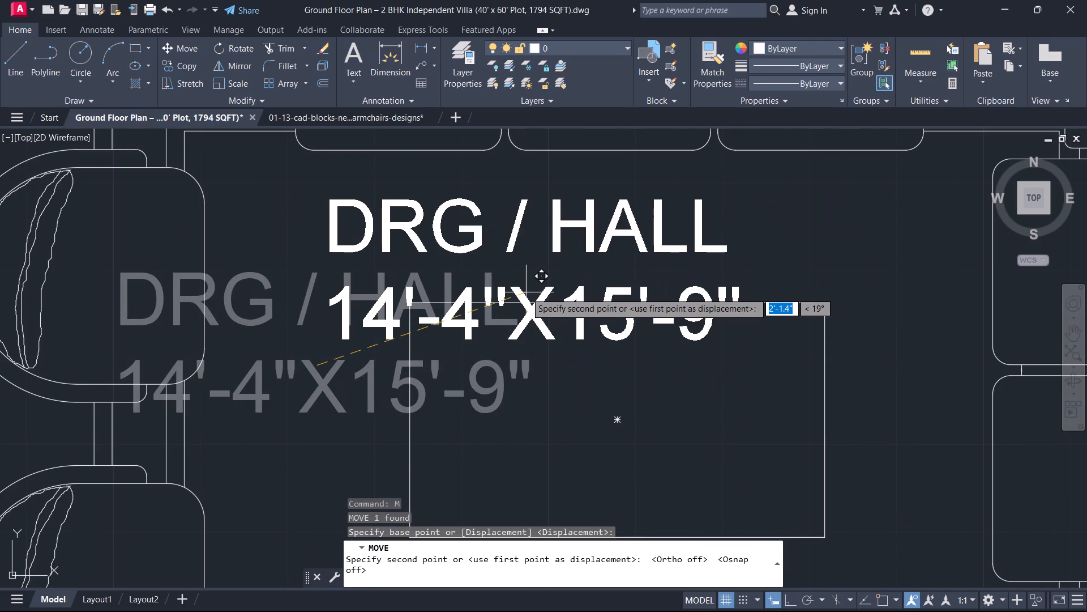
pyautogui.scroll(-3, 526, 292)
pyautogui.scroll(3, 562, 342)
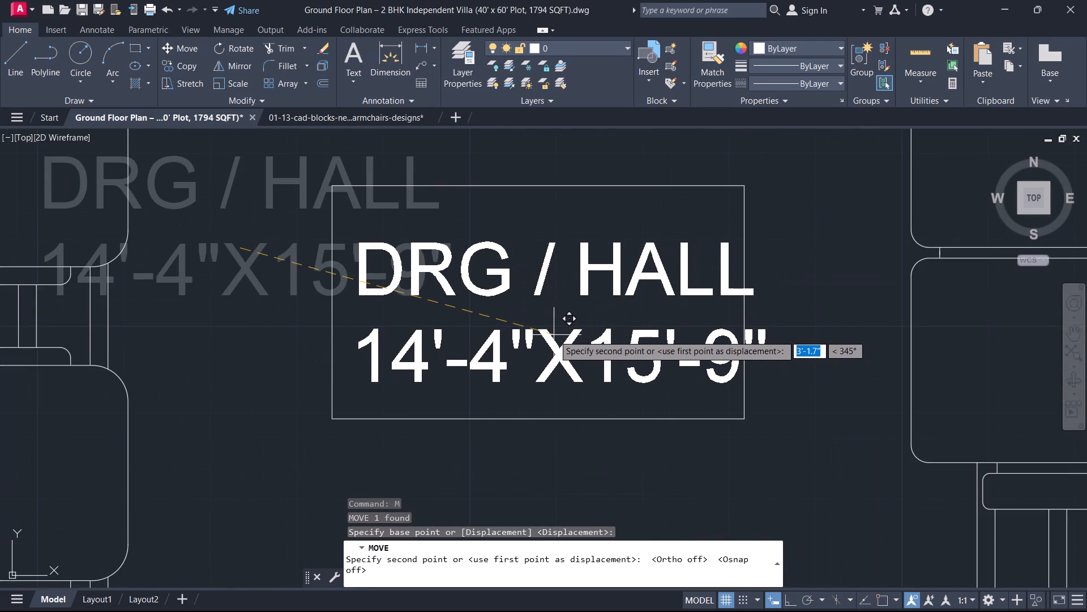
pyautogui.click(547, 331)
pyautogui.scroll(-3, 547, 342)
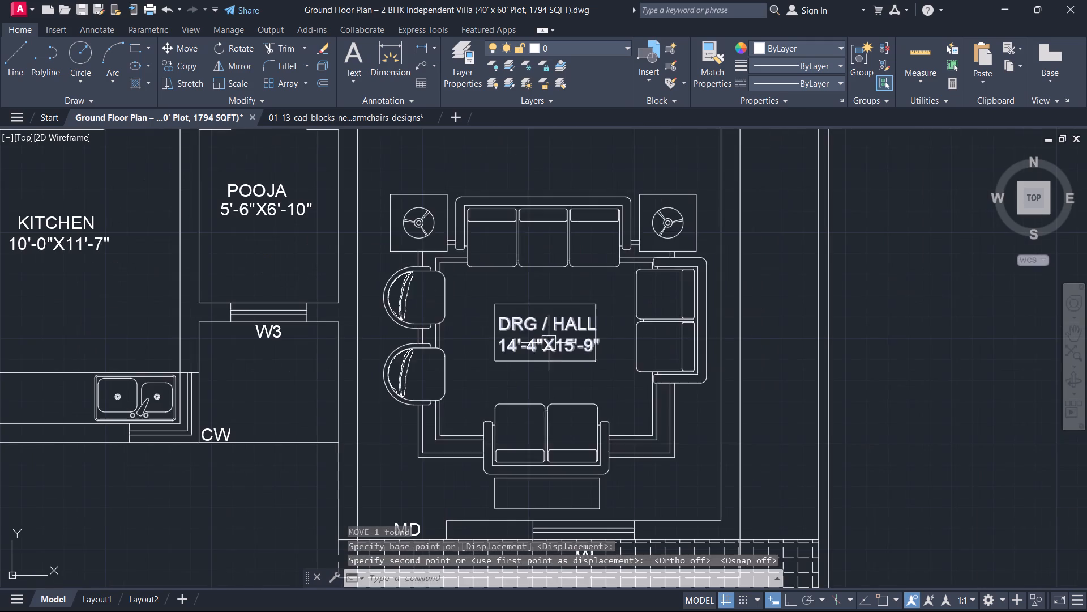
# Look over the whole furnished villa plan and examine the wall openings around the two bedrooms.
pyautogui.scroll(-2, 559, 406)
pyautogui.moveTo(556, 413); pyautogui.dragTo(575, 358, button='middle')
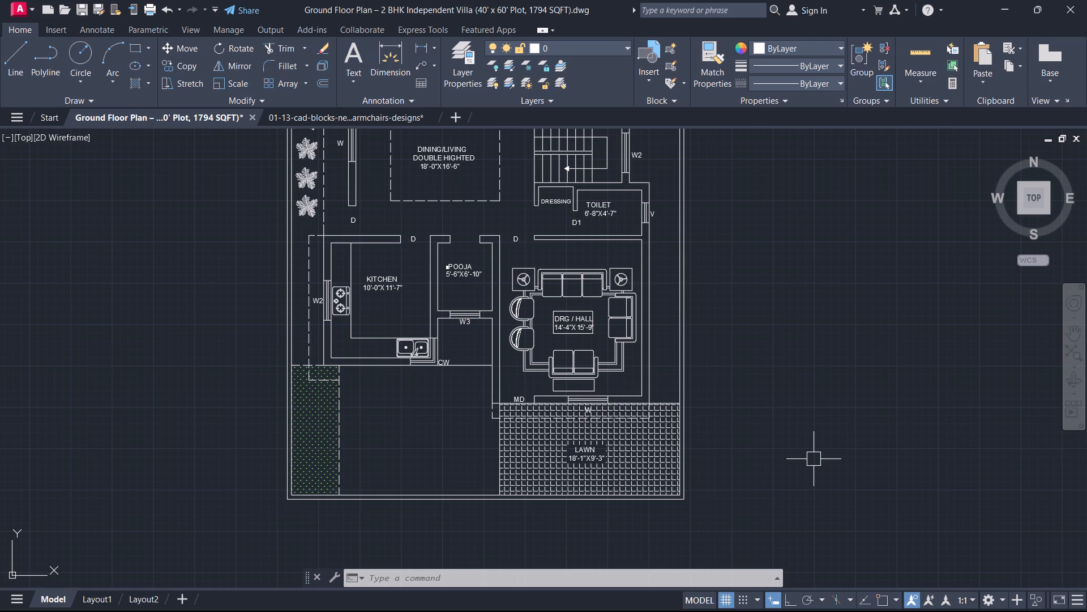
pyautogui.scroll(-2, 434, 351)
pyautogui.moveTo(436, 352); pyautogui.dragTo(419, 464, button='middle')
pyautogui.scroll(1, 436, 352)
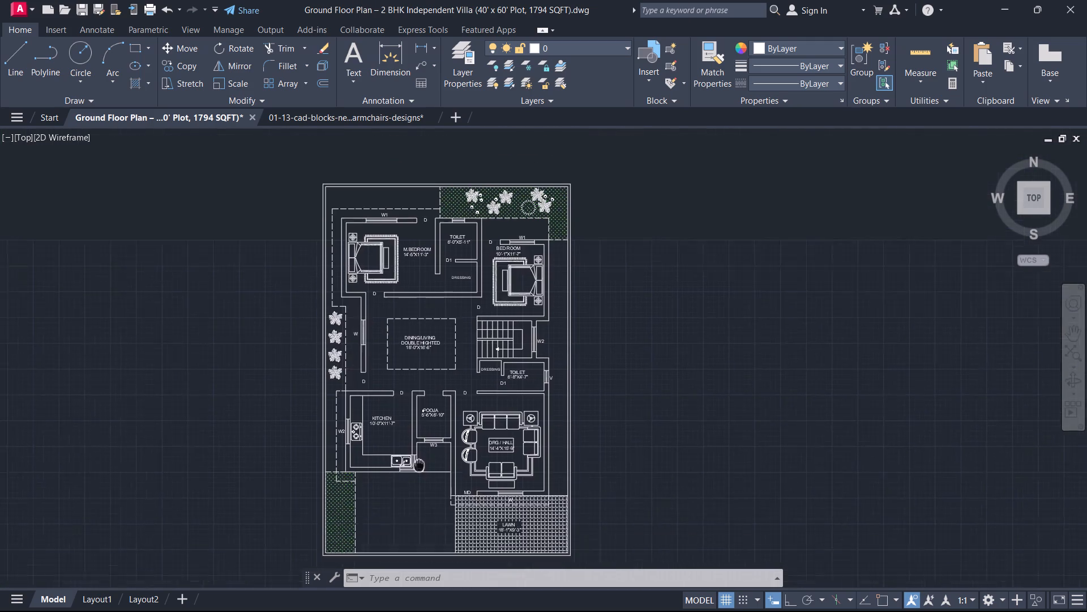
pyautogui.moveTo(419, 464); pyautogui.dragTo(392, 489, button='middle')
pyautogui.scroll(3, 393, 304)
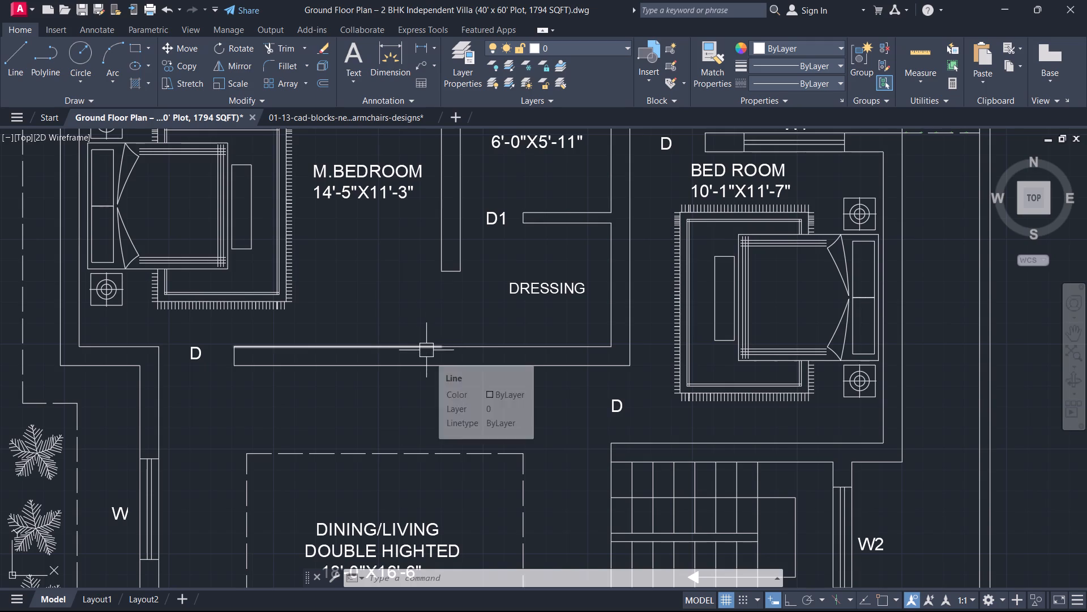
pyautogui.scroll(-2, 428, 354)
pyautogui.scroll(2, 470, 314)
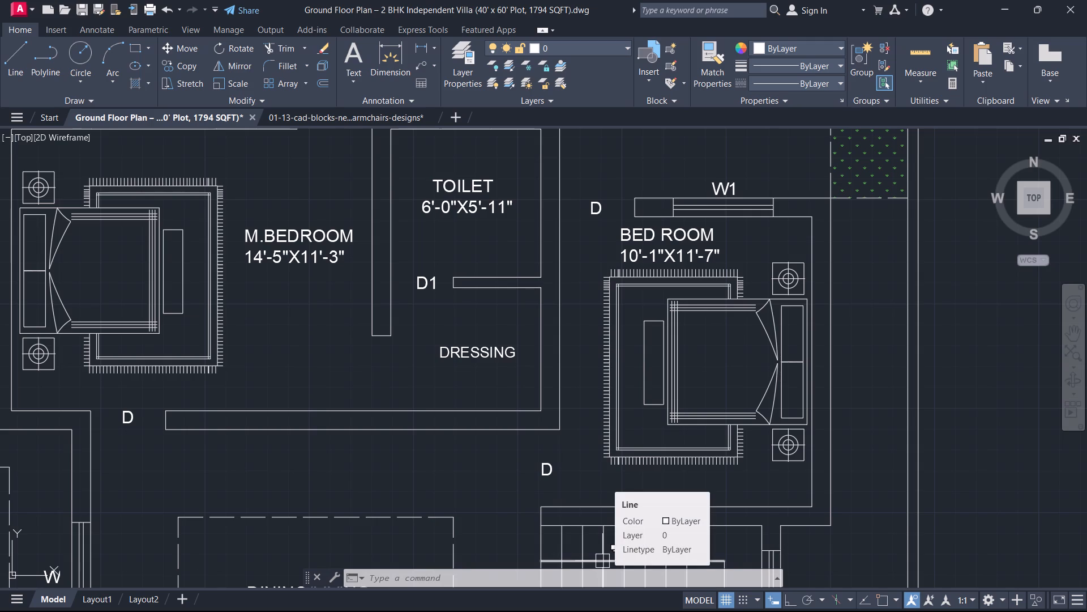
# Draw a line about 3' long across the BED ROOM's north door opening, from the W1 wall's end to the toilet wall, with Ortho and object snap on.
pyautogui.write('L')
pyautogui.press('space')
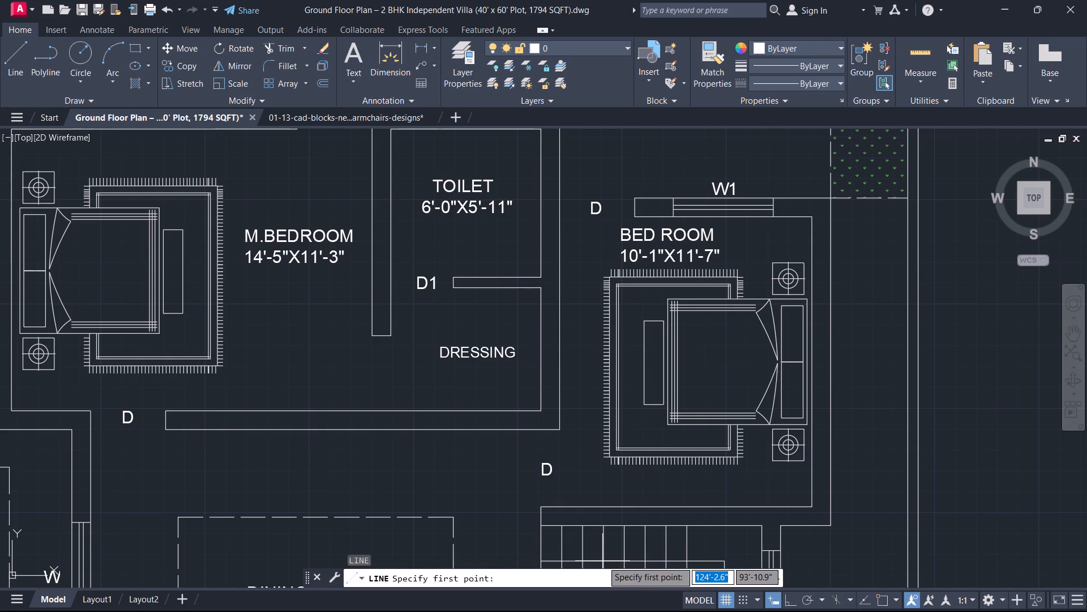
pyautogui.scroll(-1, 725, 373)
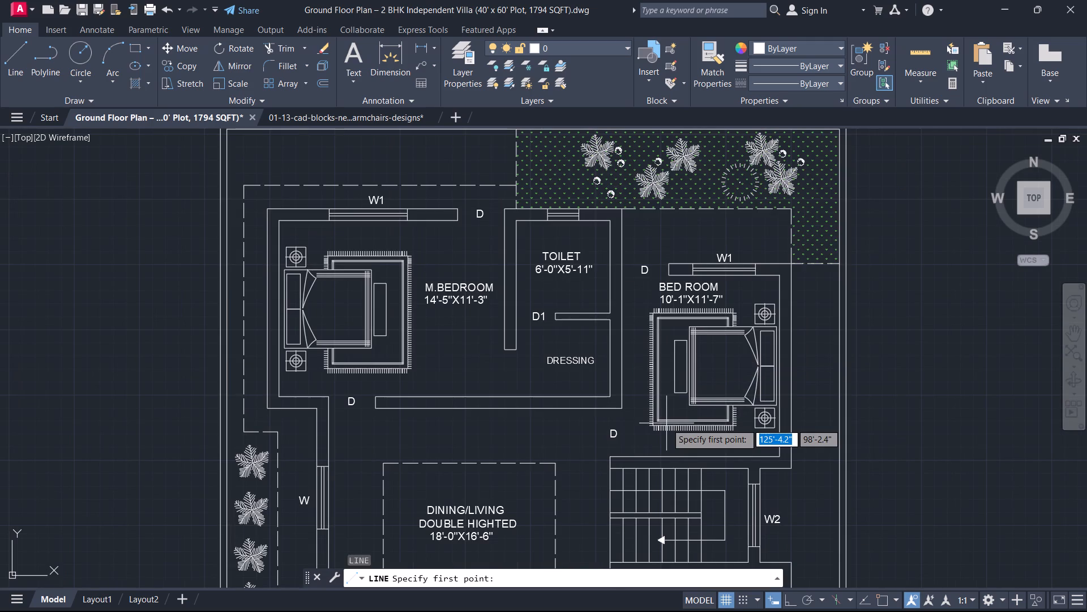
pyautogui.scroll(2, 653, 218)
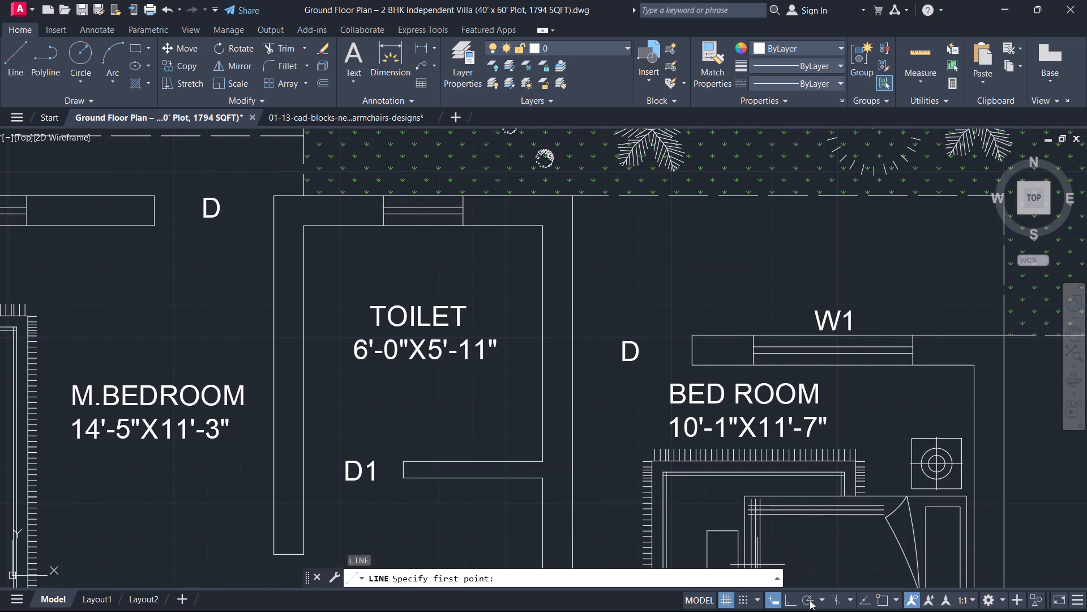
pyautogui.click(794, 601)
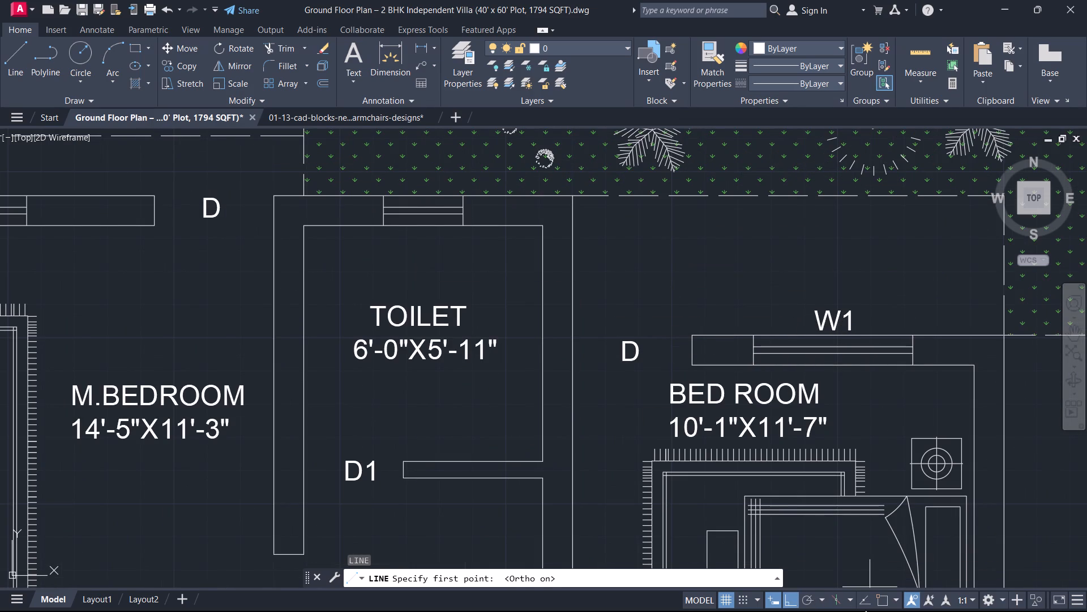
pyautogui.click(887, 596)
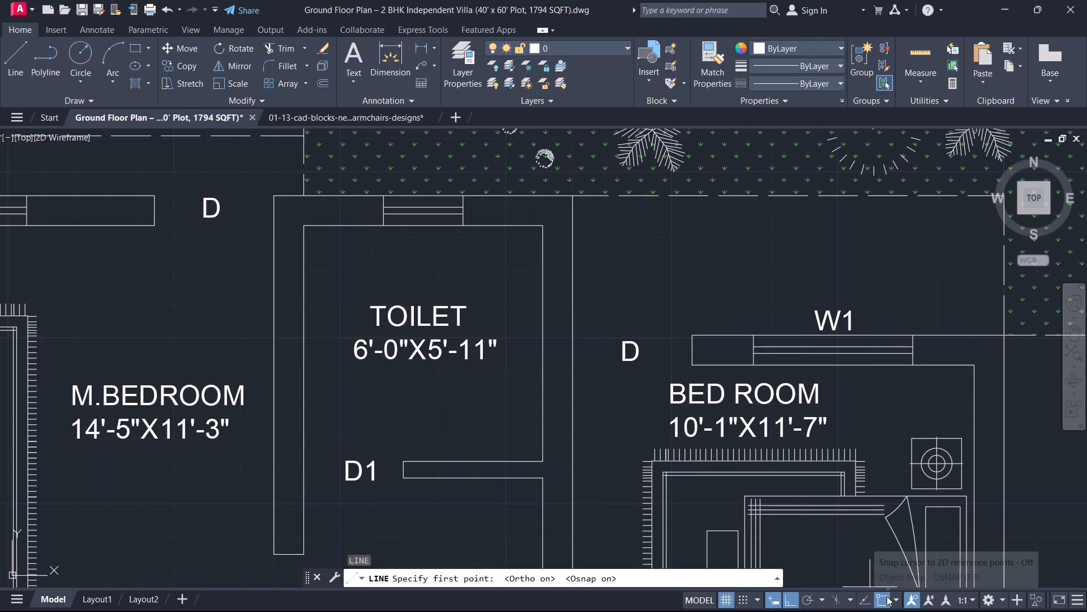
pyautogui.click(696, 333)
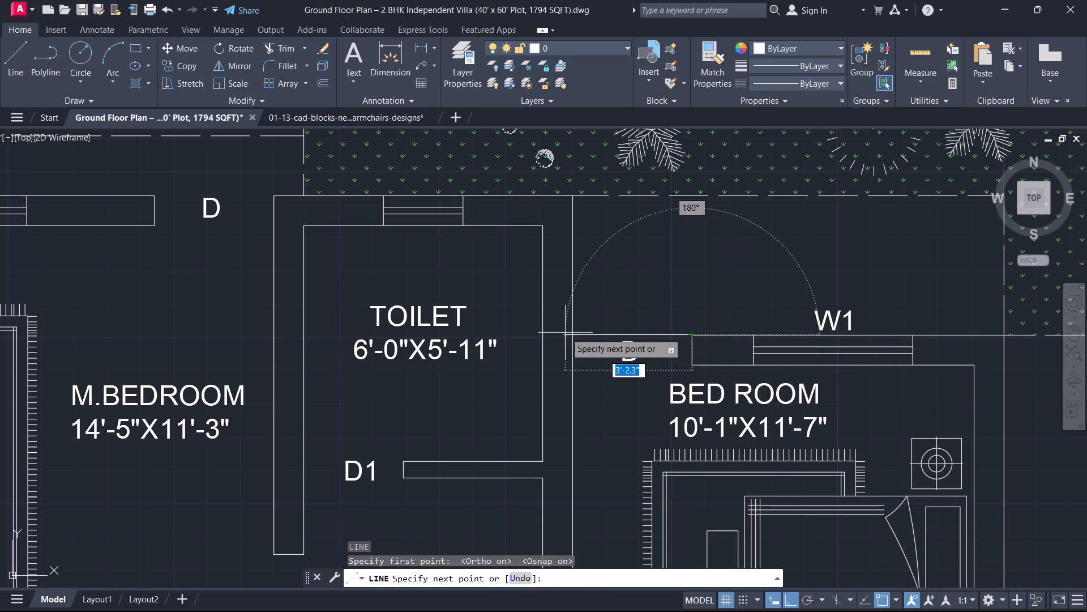
pyautogui.click(573, 340)
pyautogui.rightClick(622, 416)
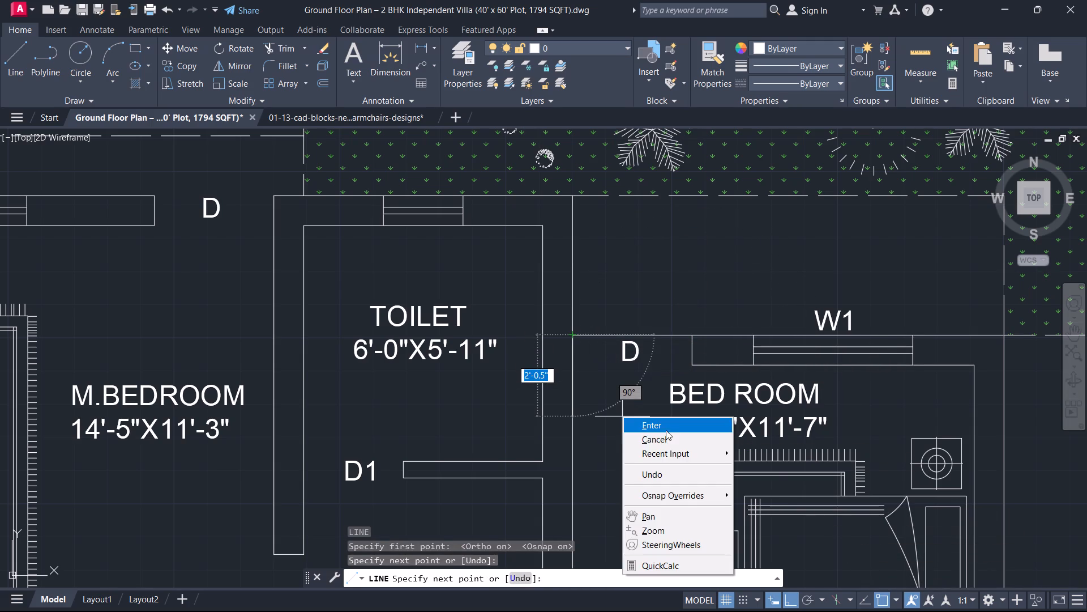
pyautogui.click(667, 433)
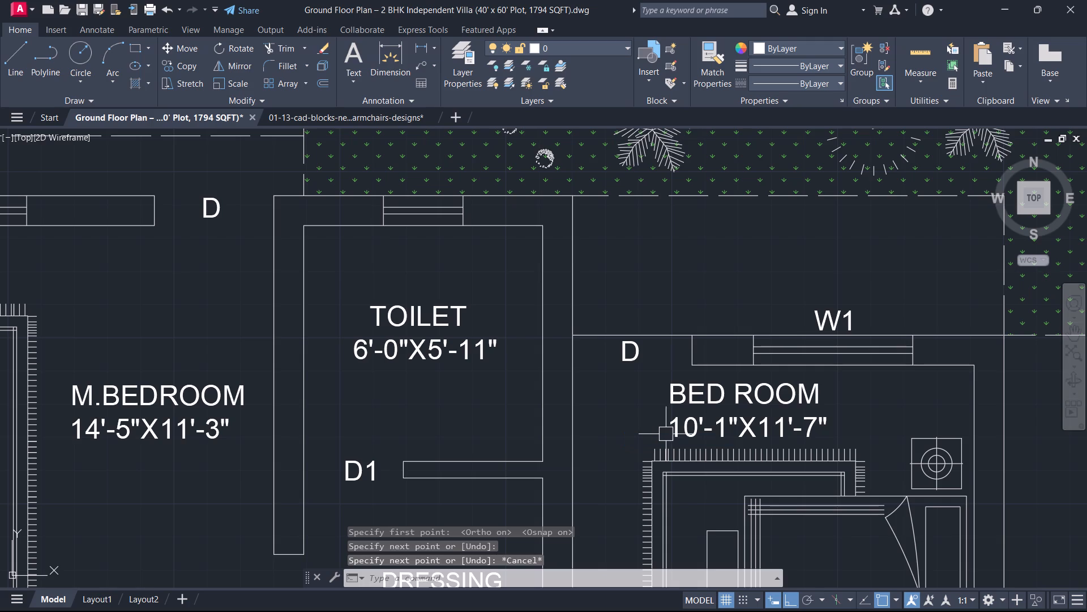
# Draw a line about 3' long across the dining area's west door opening, from the outer wall corner down to the kitchen wall.
pyautogui.scroll(-5, 523, 509)
pyautogui.scroll(2, 521, 497)
pyautogui.moveTo(520, 491); pyautogui.dragTo(518, 483, button='middle')
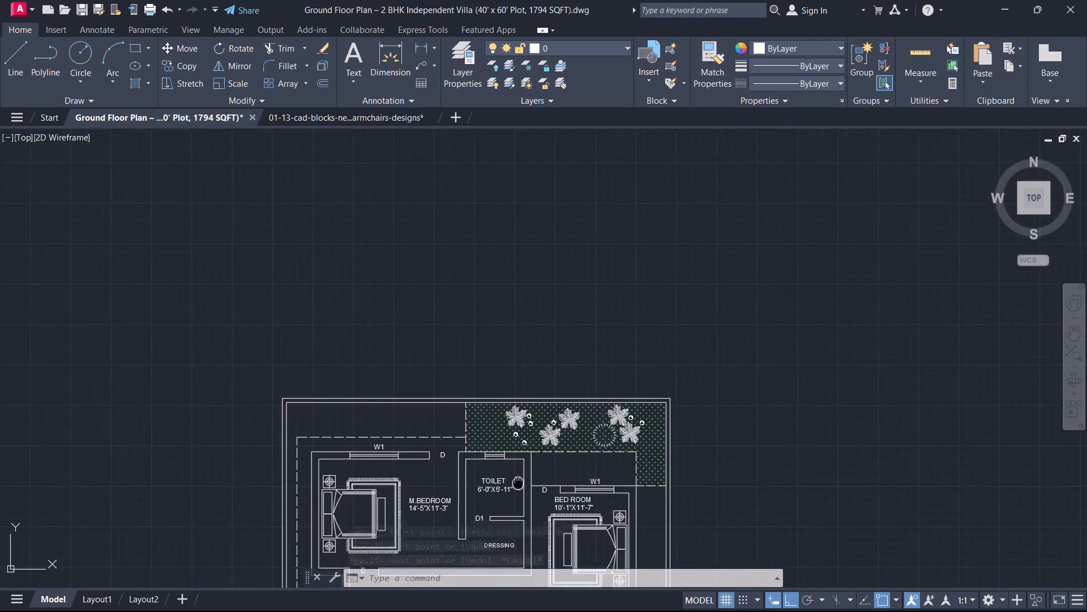
pyautogui.moveTo(518, 483); pyautogui.dragTo(558, 396, button='middle')
pyautogui.moveTo(400, 508); pyautogui.dragTo(497, 418, button='middle')
pyautogui.scroll(2, 473, 471)
pyautogui.moveTo(469, 494); pyautogui.dragTo(466, 507, button='middle')
pyautogui.moveTo(473, 482); pyautogui.dragTo(468, 458, button='middle')
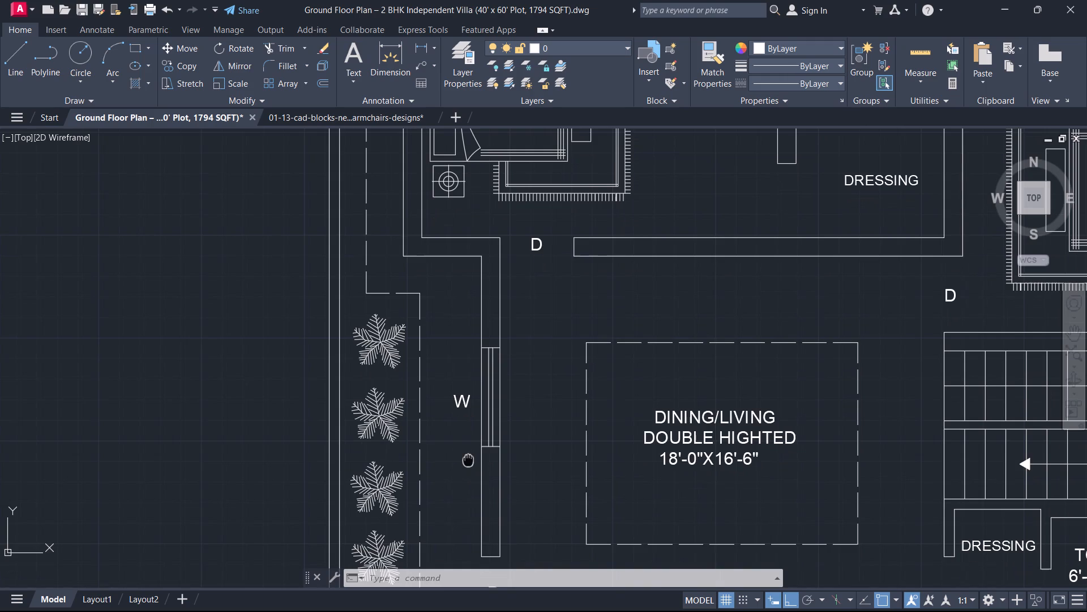
pyautogui.moveTo(468, 458); pyautogui.dragTo(482, 157, button='middle')
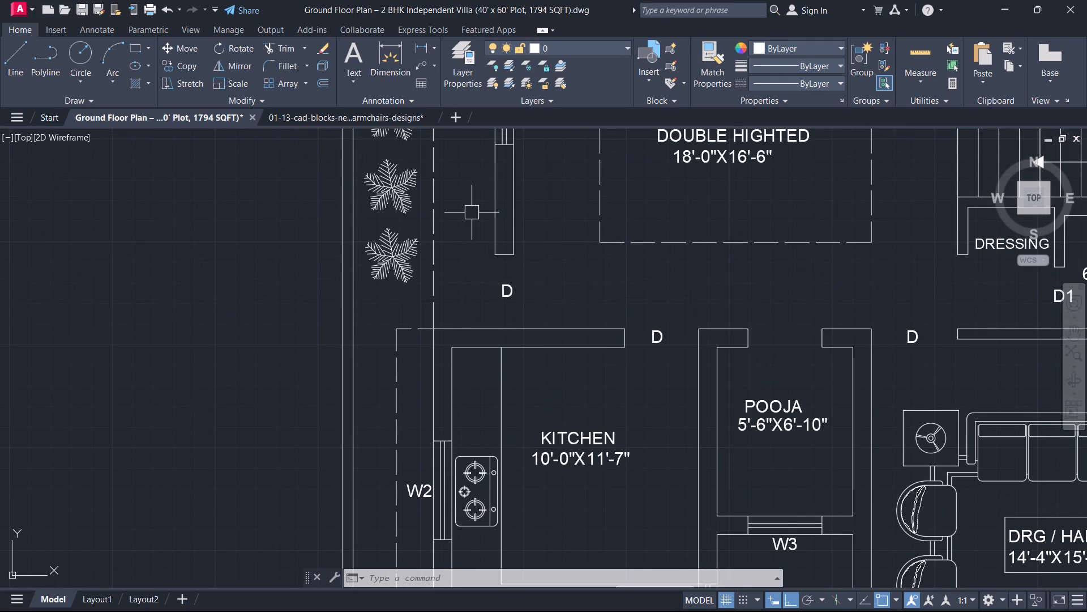
pyautogui.rightClick(472, 214)
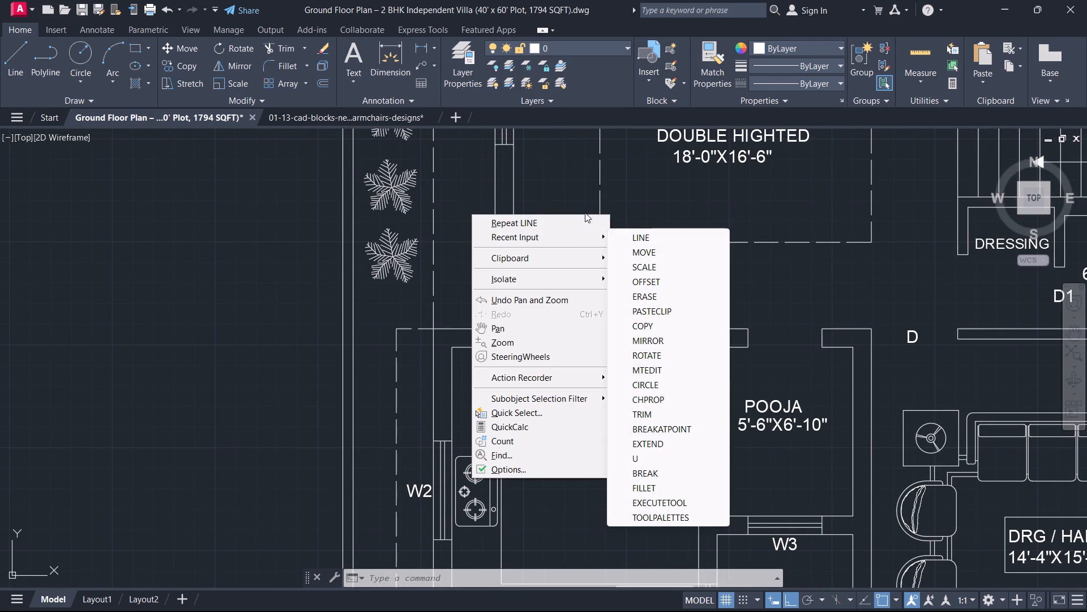
pyautogui.click(630, 239)
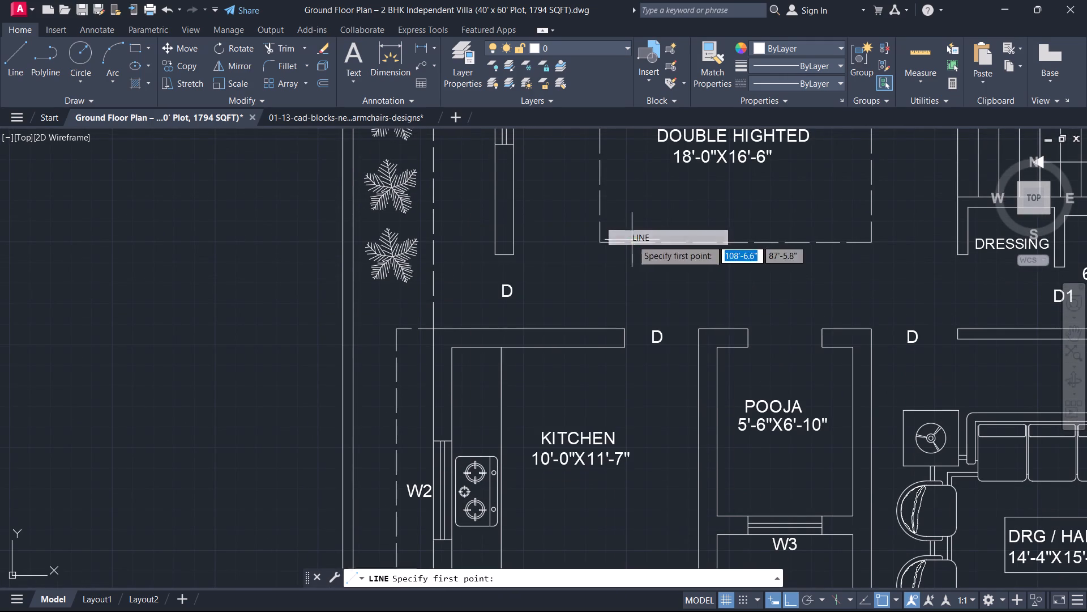
pyautogui.scroll(2, 490, 243)
pyautogui.click(502, 267)
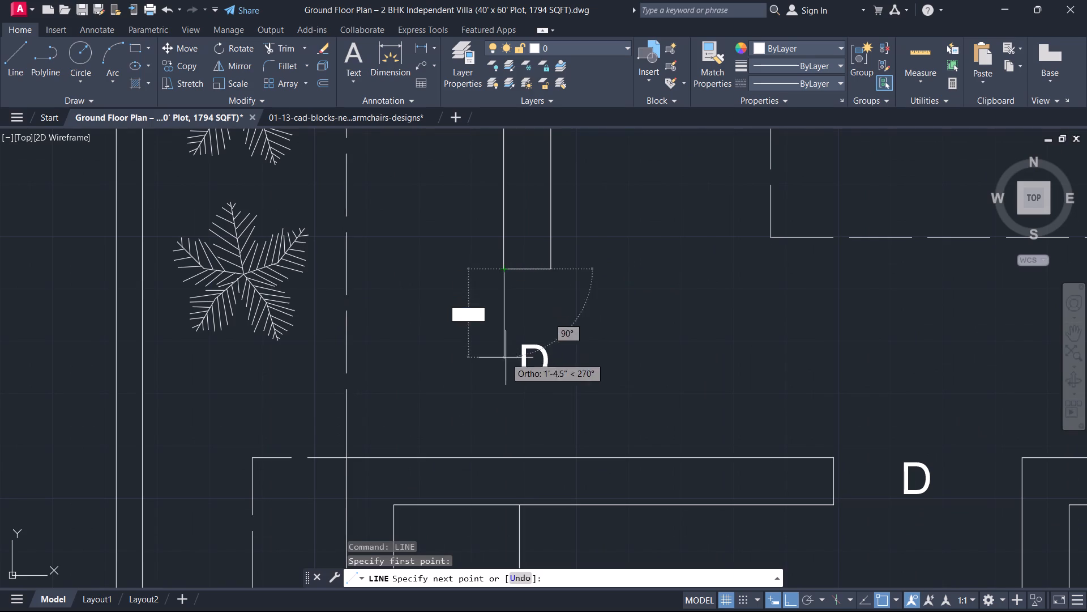
pyautogui.click(506, 458)
pyautogui.rightClick(510, 461)
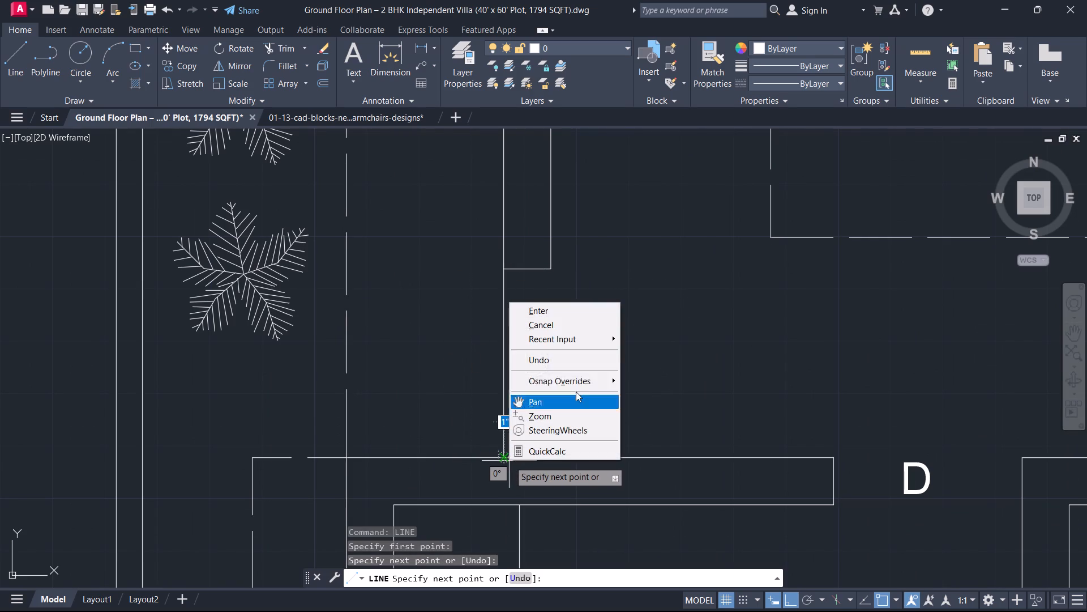
pyautogui.click(557, 326)
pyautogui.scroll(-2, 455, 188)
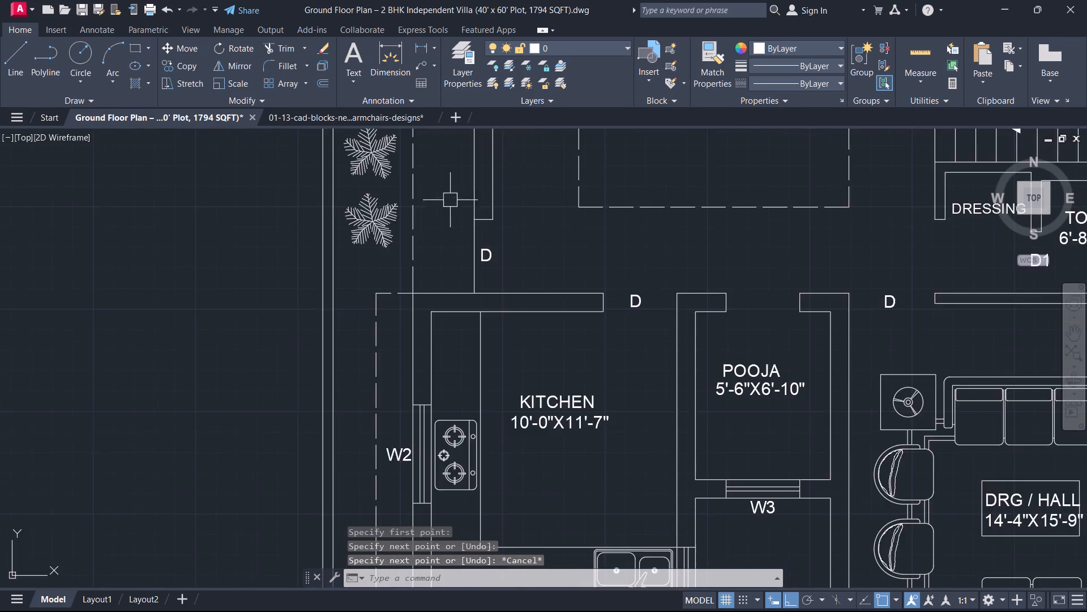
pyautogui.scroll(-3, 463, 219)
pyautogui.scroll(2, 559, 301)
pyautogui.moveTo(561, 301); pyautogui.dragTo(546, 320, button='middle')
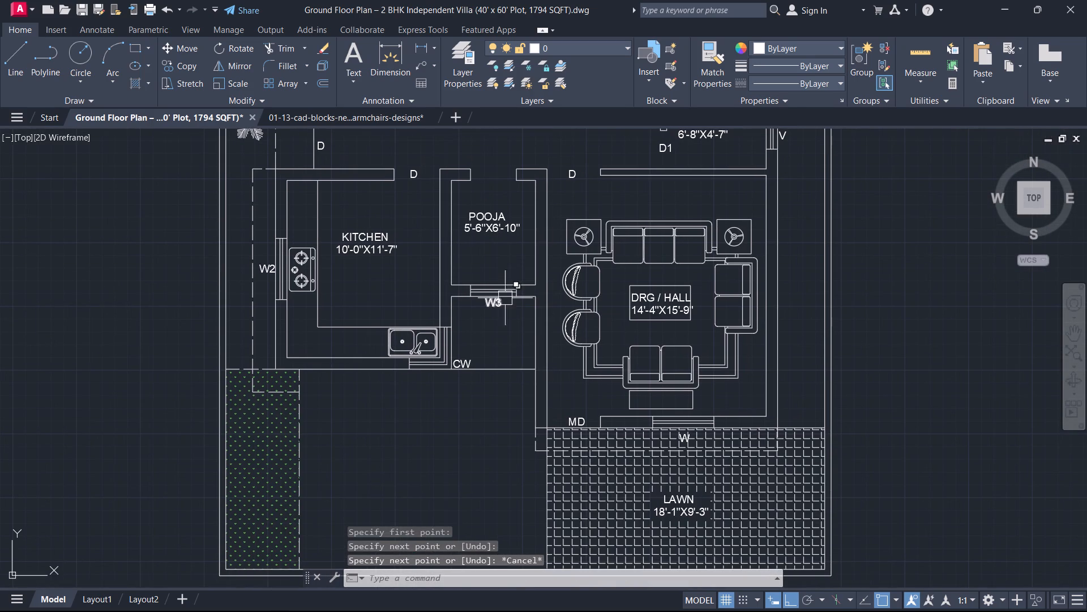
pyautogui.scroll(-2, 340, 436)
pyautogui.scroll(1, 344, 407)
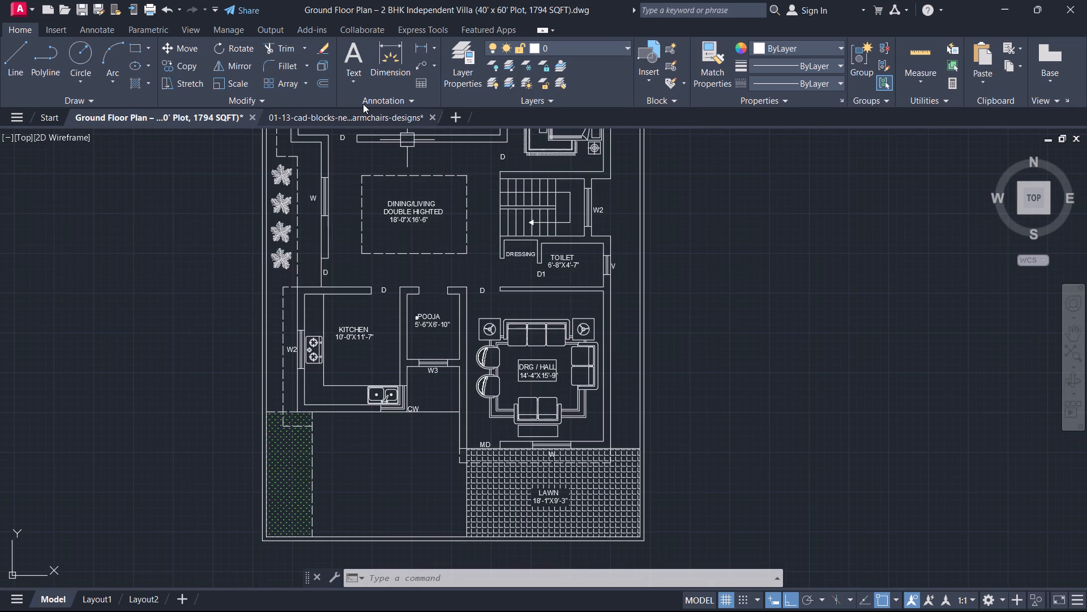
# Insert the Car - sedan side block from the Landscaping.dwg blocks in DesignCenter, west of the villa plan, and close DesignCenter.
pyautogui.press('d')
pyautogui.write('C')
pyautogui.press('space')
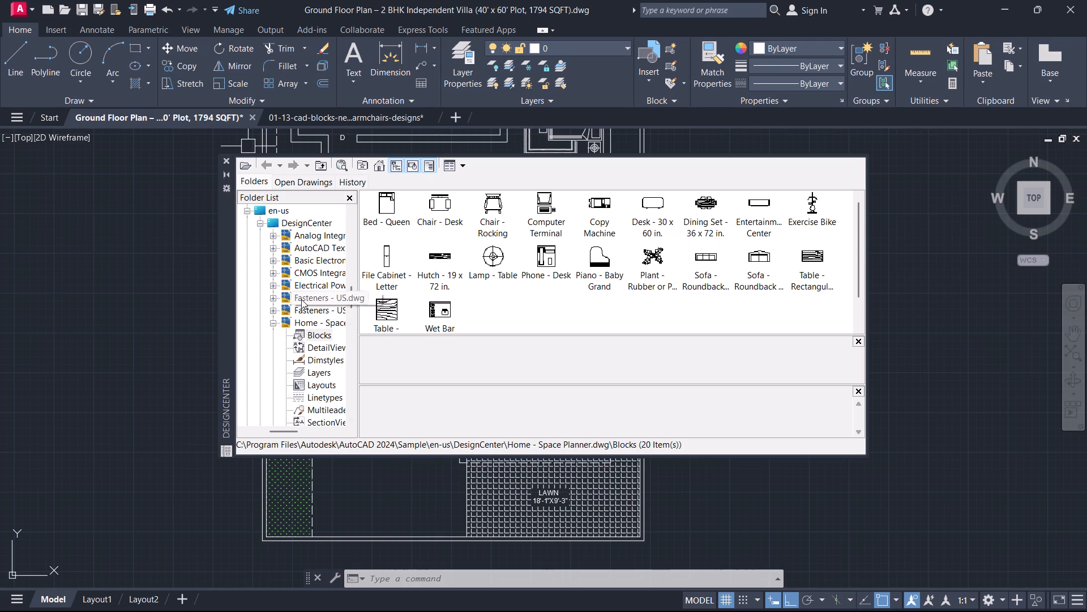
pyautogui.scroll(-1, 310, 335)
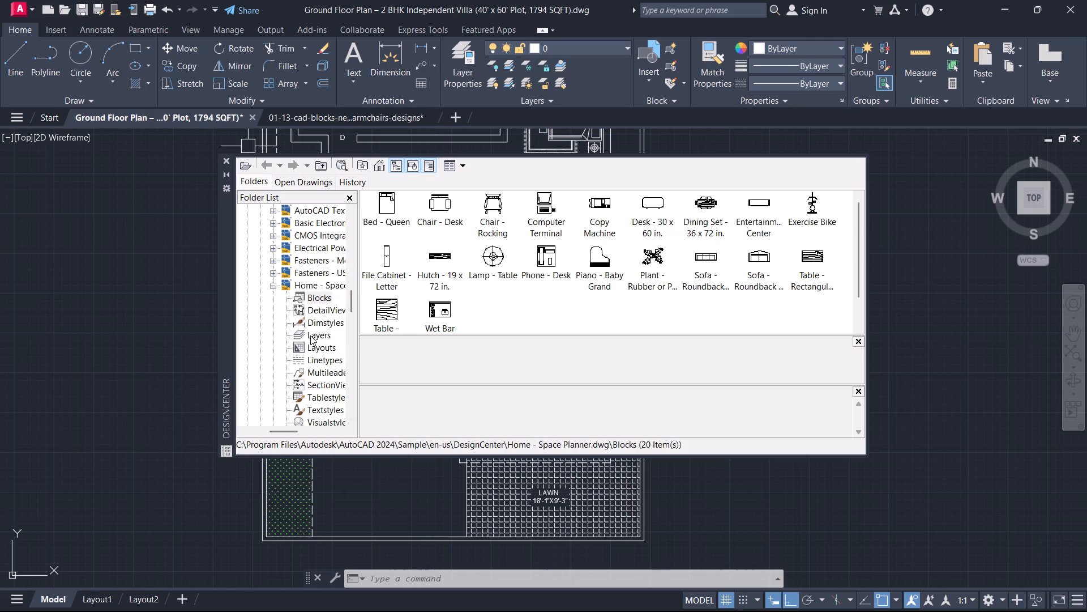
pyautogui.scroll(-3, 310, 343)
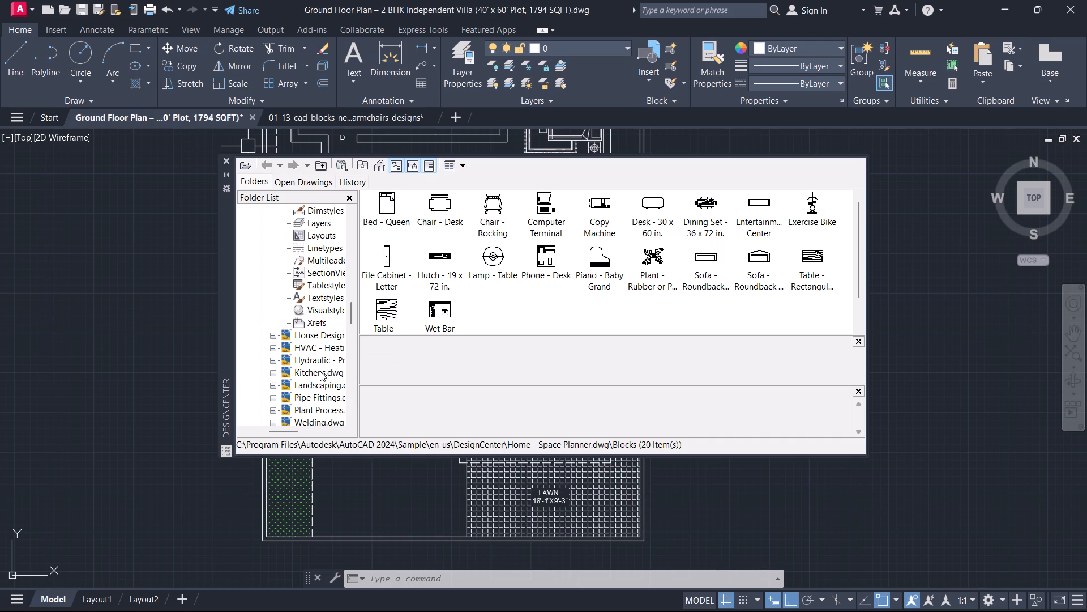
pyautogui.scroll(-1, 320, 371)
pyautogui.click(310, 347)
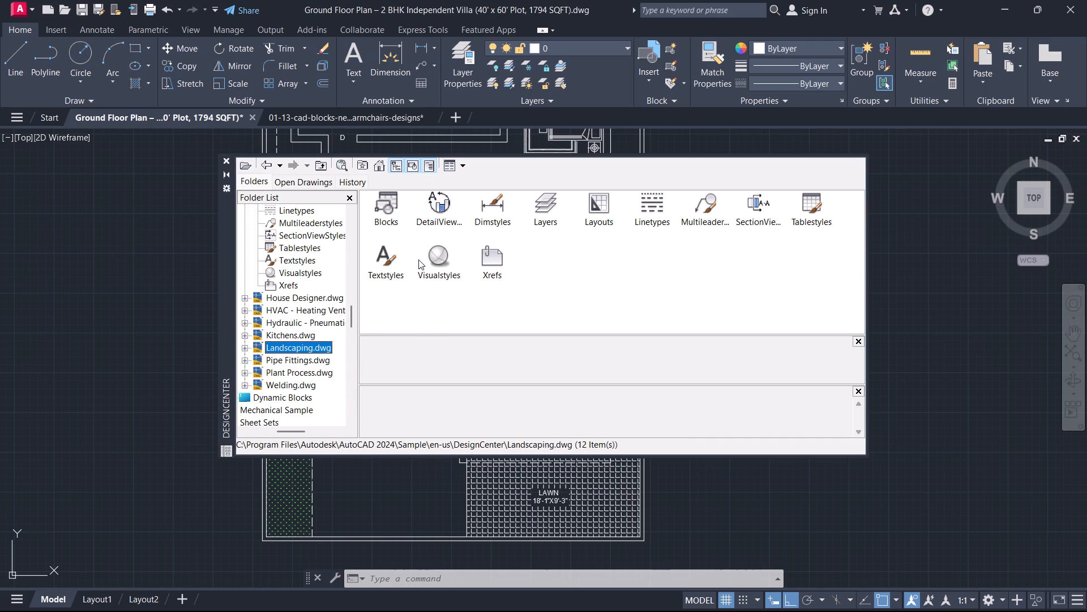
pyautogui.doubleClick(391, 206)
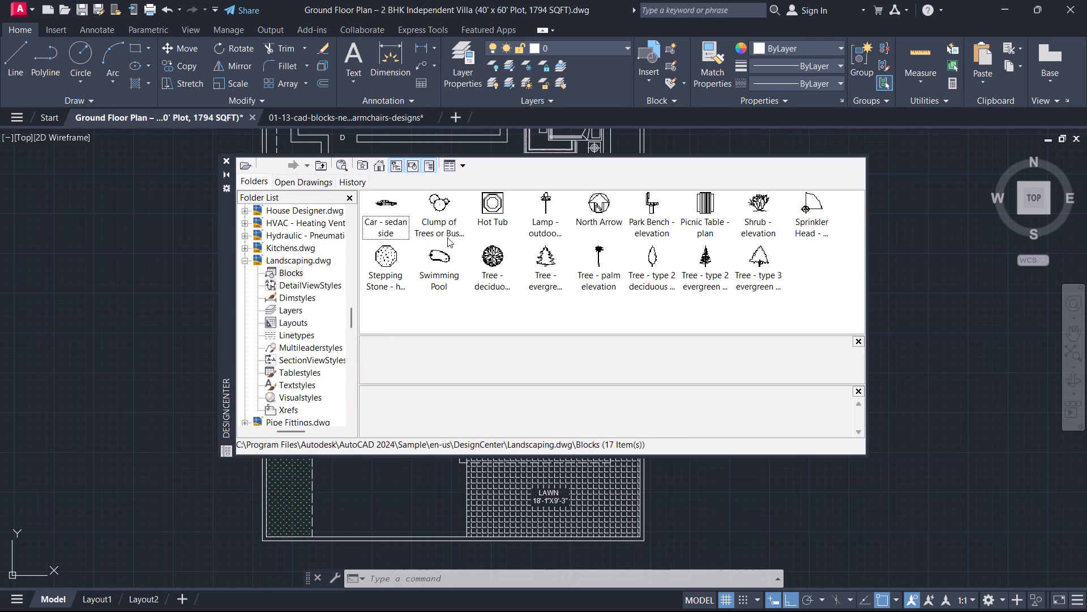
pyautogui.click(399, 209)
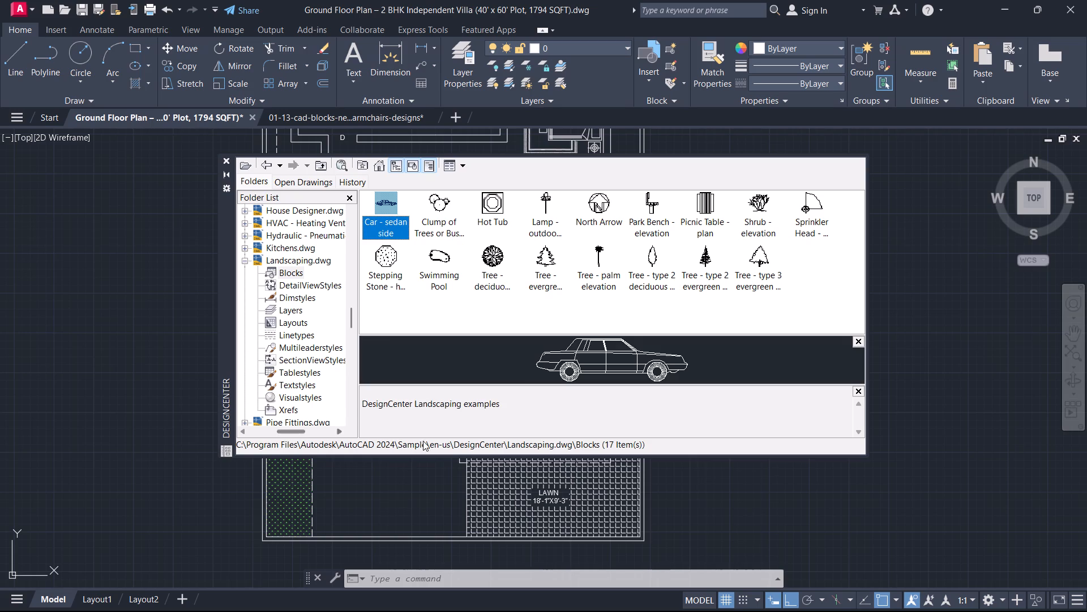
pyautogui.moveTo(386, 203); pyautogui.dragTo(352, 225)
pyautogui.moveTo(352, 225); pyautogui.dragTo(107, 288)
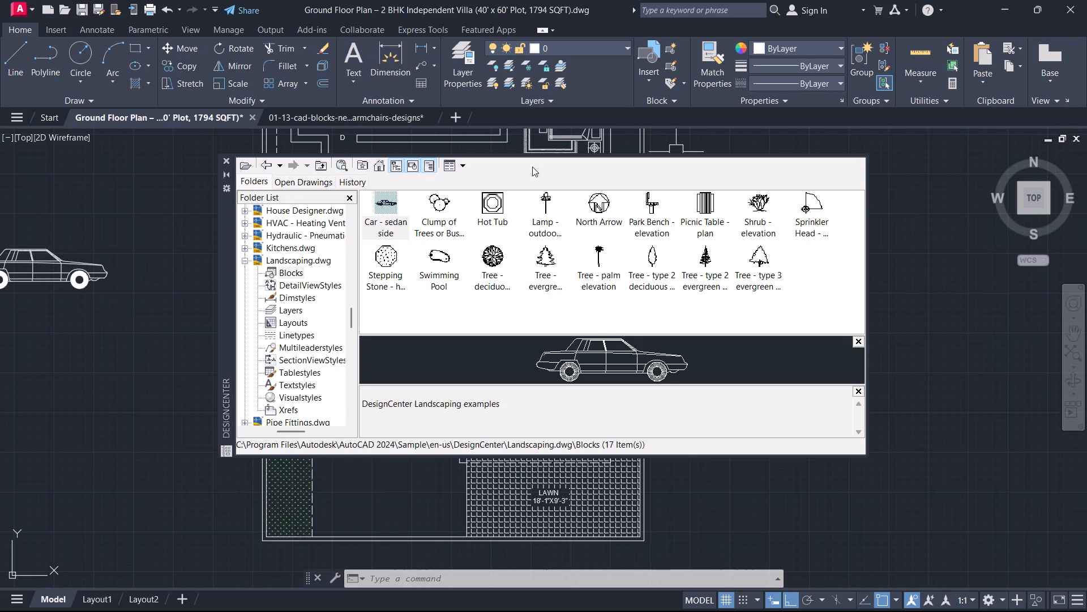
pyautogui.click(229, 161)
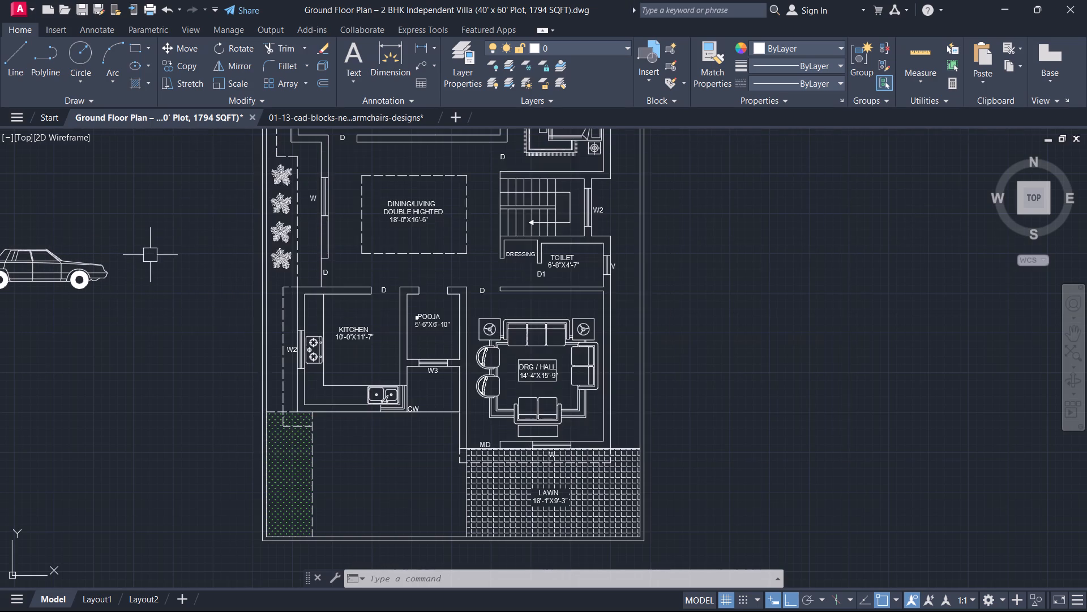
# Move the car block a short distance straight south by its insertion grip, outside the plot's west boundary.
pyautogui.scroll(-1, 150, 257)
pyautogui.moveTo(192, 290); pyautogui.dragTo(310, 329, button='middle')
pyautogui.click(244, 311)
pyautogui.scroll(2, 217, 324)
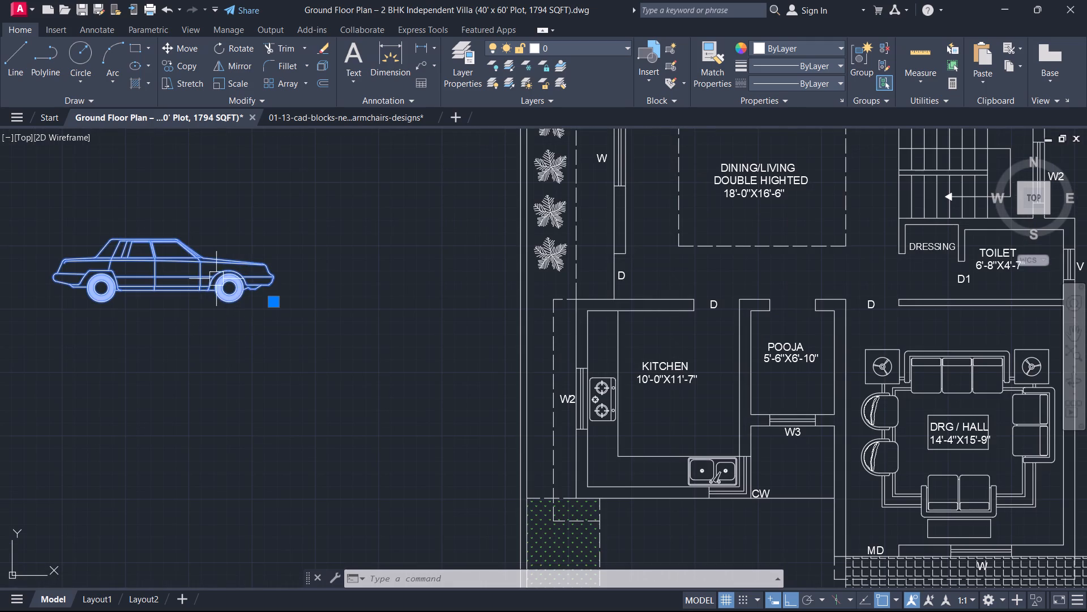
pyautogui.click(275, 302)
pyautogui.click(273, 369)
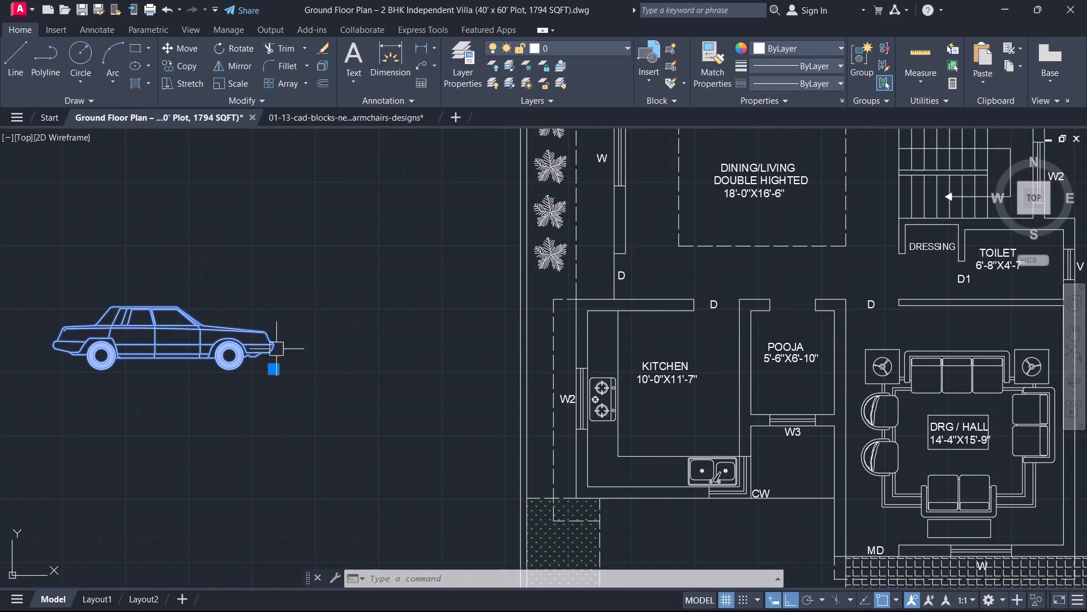
# View the selected car block from the back, left and top, and rotate the top view back to north up.
pyautogui.click(1038, 173)
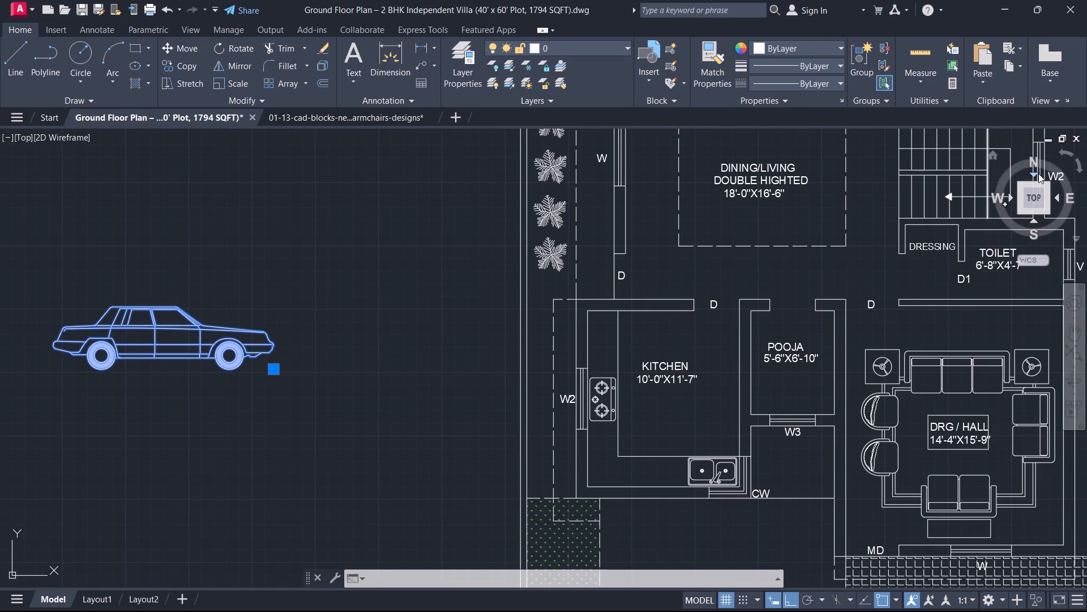
pyautogui.click(1059, 195)
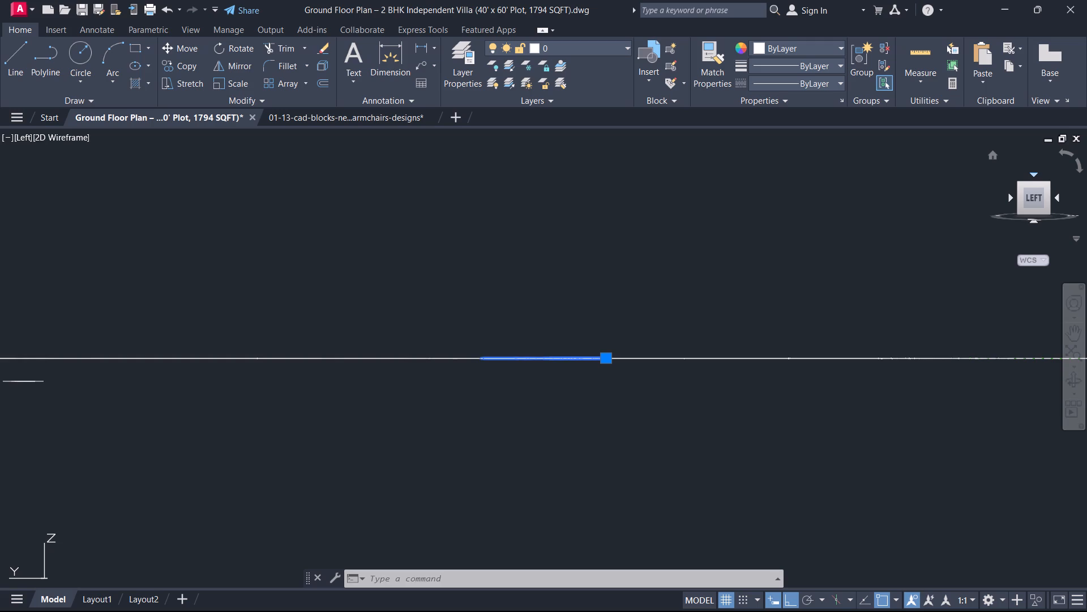
pyautogui.click(1033, 173)
pyautogui.click(1063, 155)
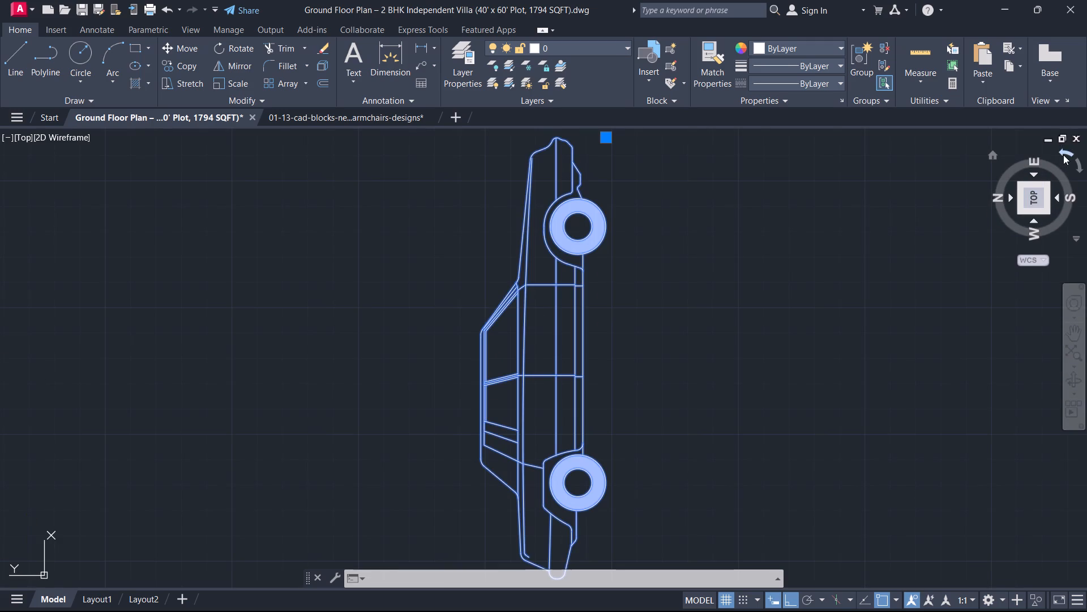
pyautogui.click(1067, 152)
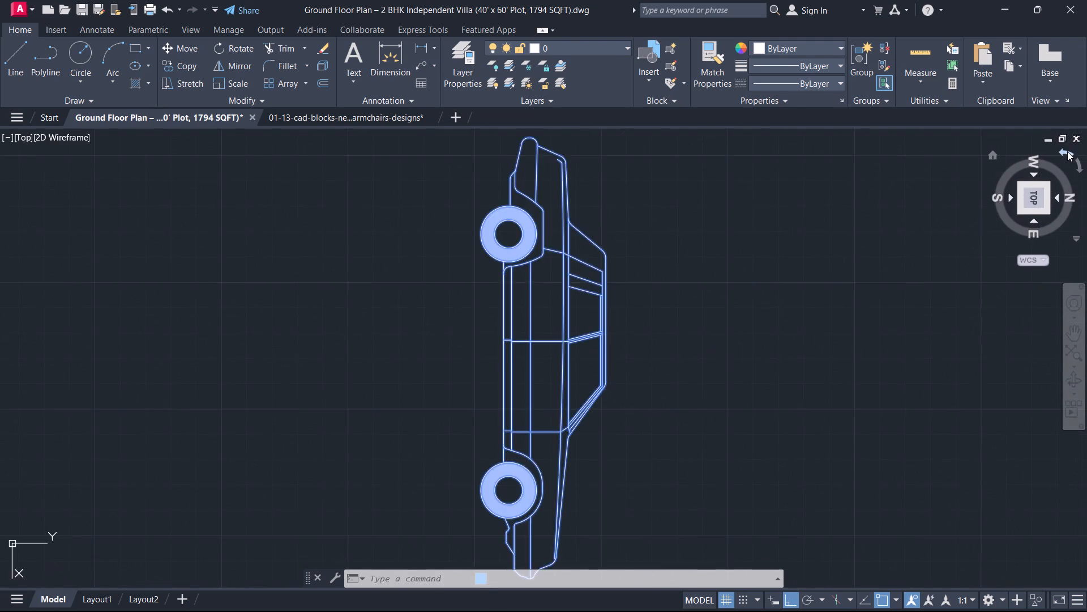
pyautogui.click(1067, 151)
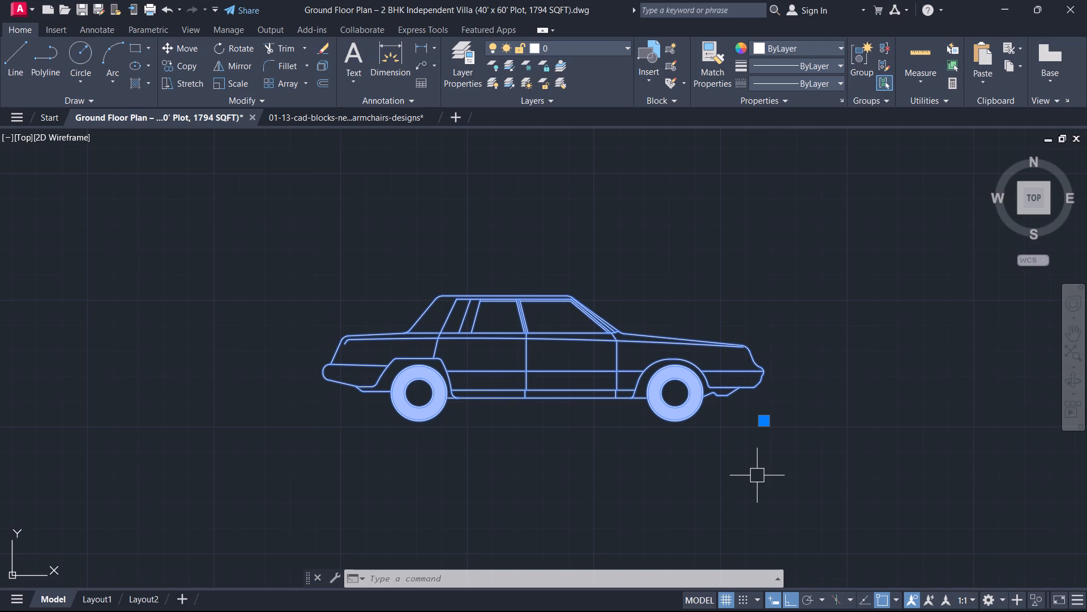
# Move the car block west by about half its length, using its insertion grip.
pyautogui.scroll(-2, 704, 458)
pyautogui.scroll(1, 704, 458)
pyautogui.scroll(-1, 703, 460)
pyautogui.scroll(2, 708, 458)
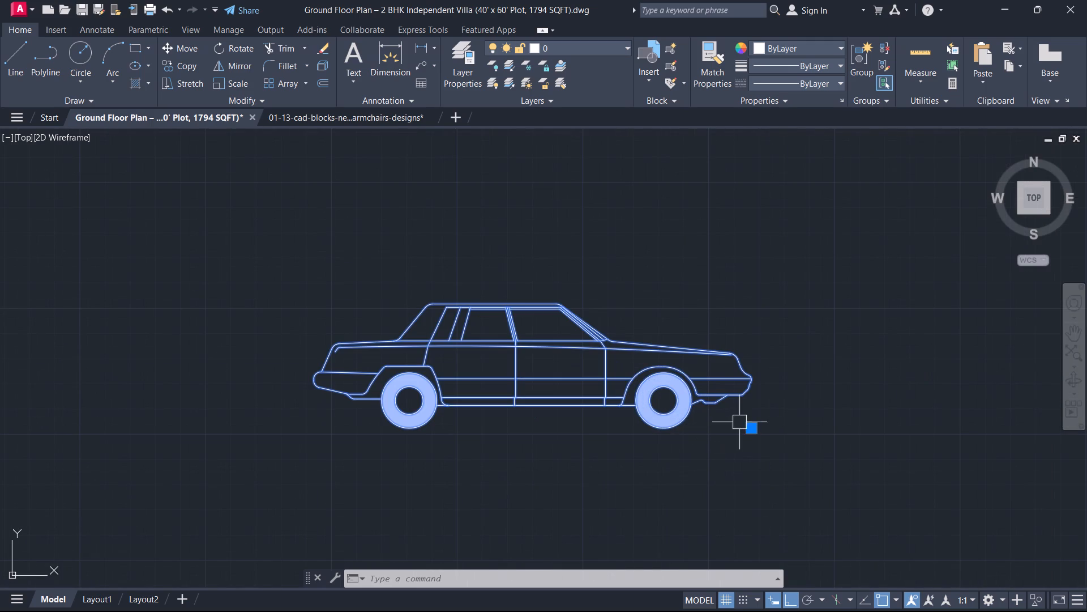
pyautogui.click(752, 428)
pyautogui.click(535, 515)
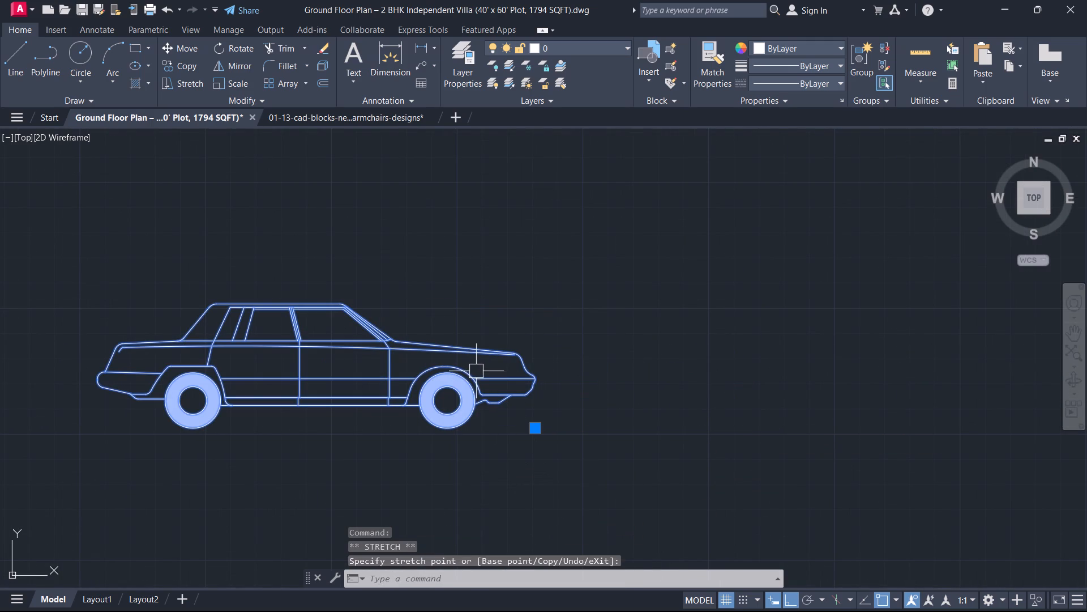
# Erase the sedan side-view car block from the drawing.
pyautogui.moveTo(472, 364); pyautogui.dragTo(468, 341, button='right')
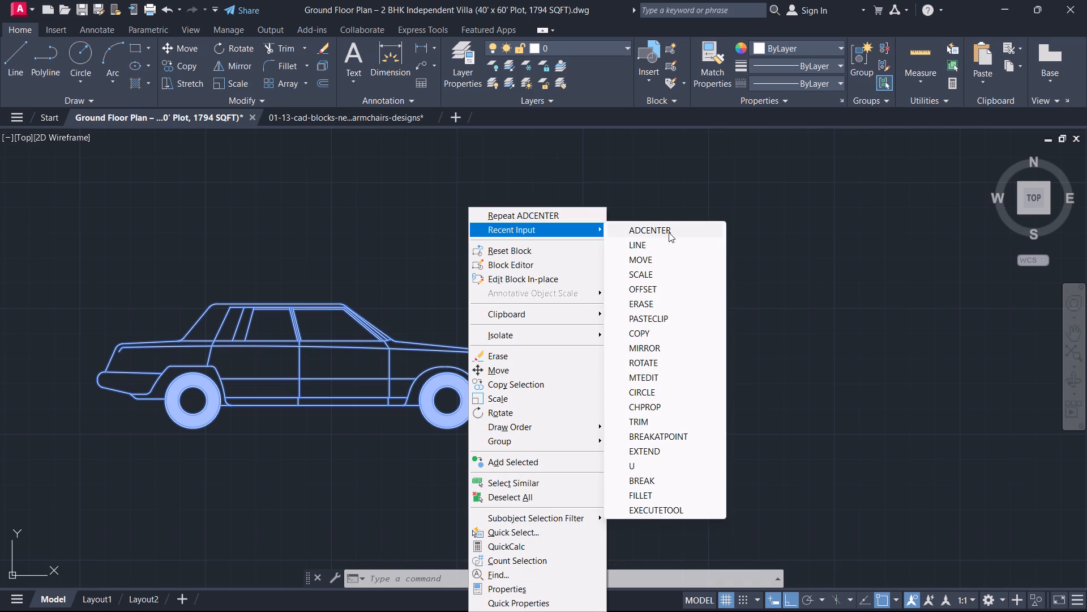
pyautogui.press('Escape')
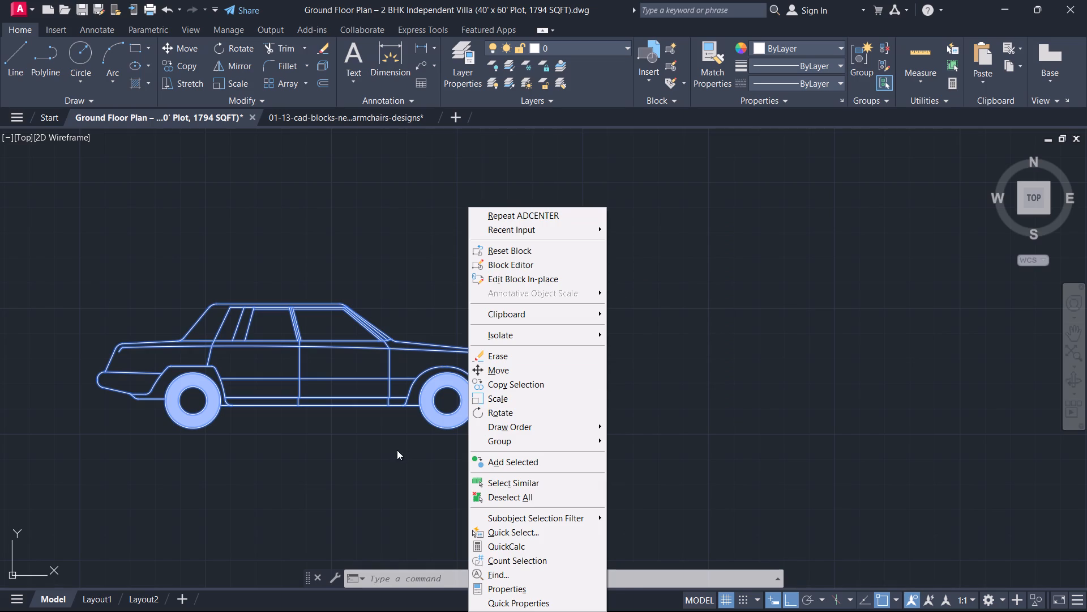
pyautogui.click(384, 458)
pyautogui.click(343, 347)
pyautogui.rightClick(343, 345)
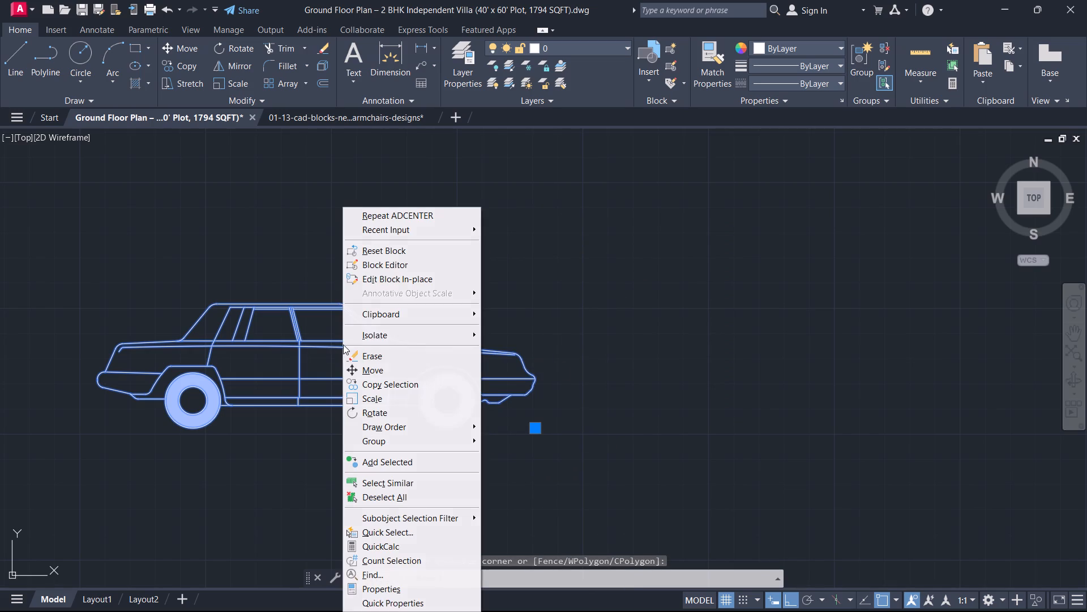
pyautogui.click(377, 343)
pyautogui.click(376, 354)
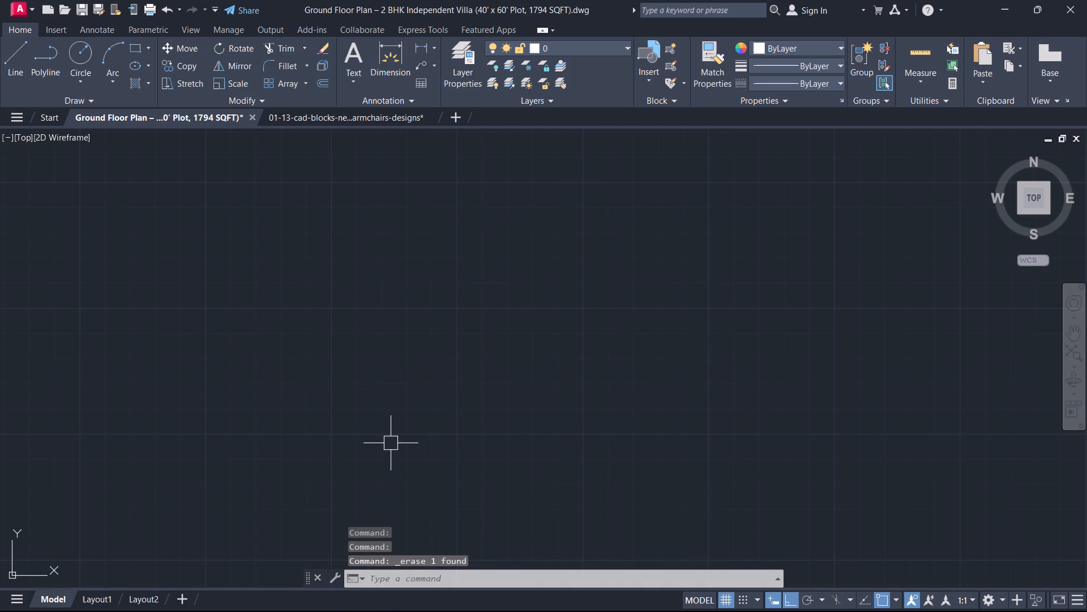
# Open DesignCenter and look through the style, layer, layout and linetype categories of Landscaping.dwg, ending on its blocks.
pyautogui.write('DC')
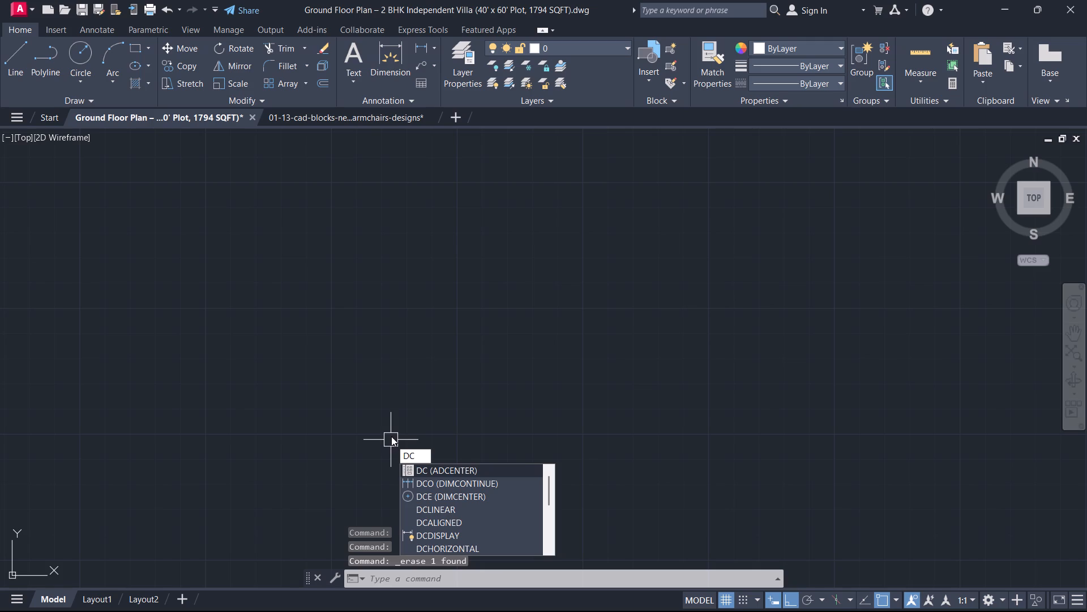
pyautogui.click(481, 470)
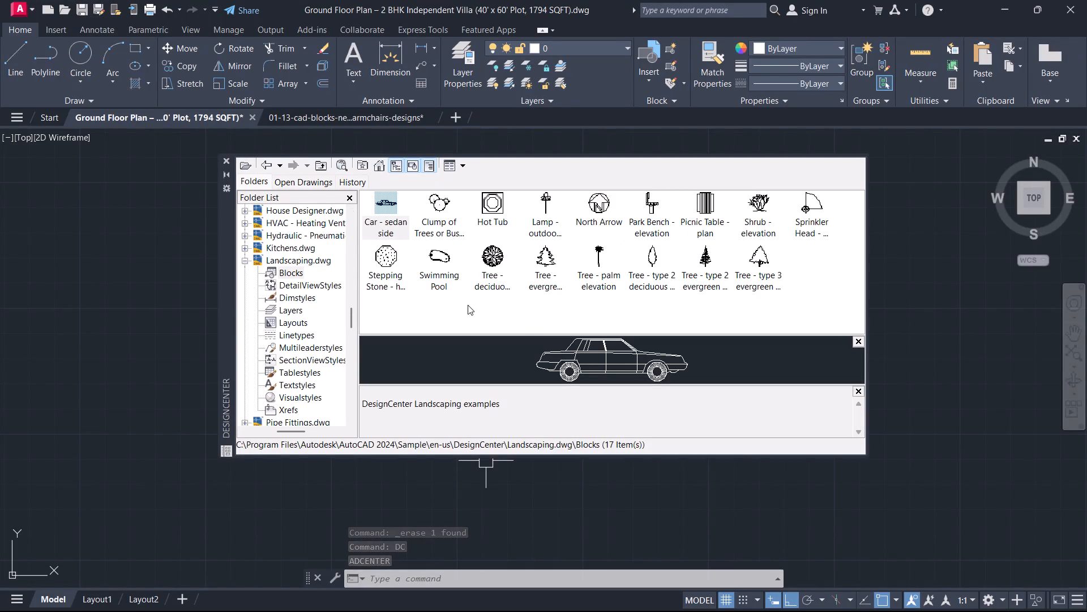
pyautogui.scroll(1, 451, 303)
pyautogui.scroll(-1, 451, 303)
pyautogui.scroll(3, 453, 303)
pyautogui.scroll(-5, 521, 309)
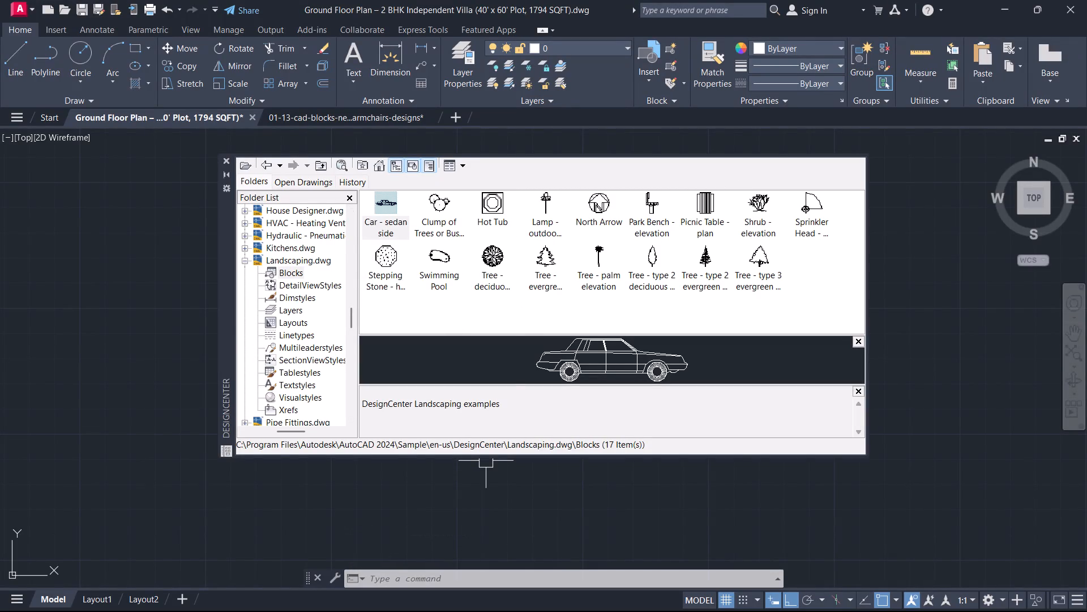
pyautogui.click(327, 294)
pyautogui.click(324, 280)
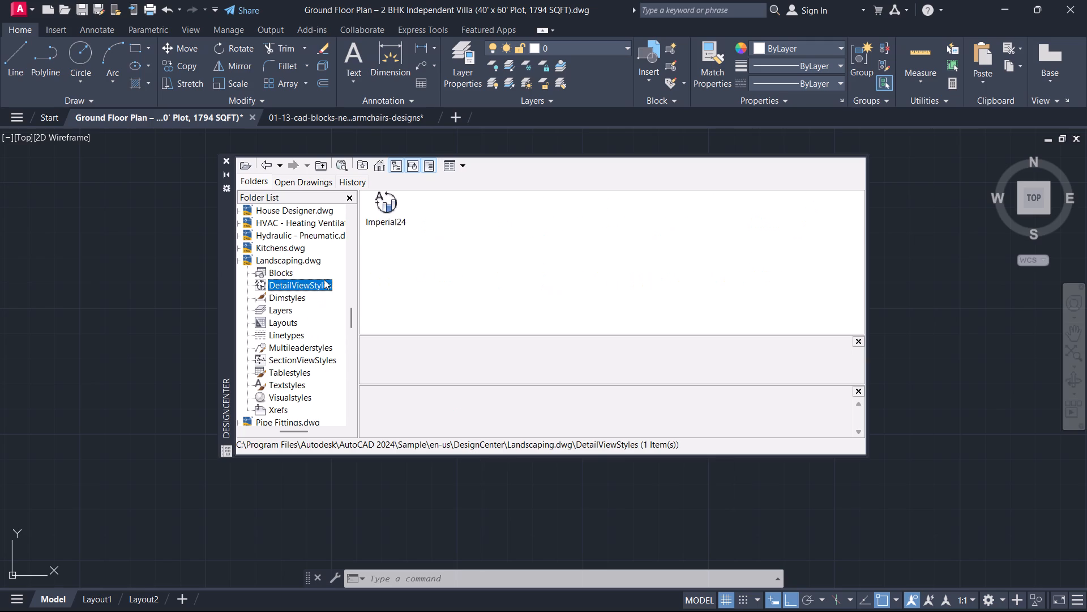
pyautogui.click(312, 301)
pyautogui.doubleClick(288, 296)
pyautogui.click(284, 309)
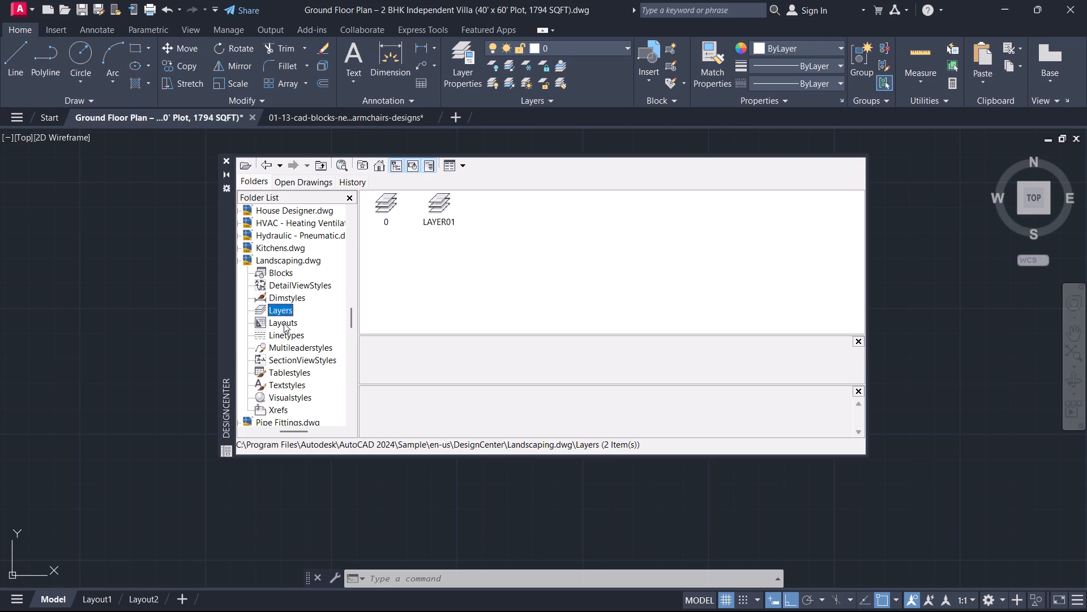
pyautogui.click(285, 325)
pyautogui.click(285, 338)
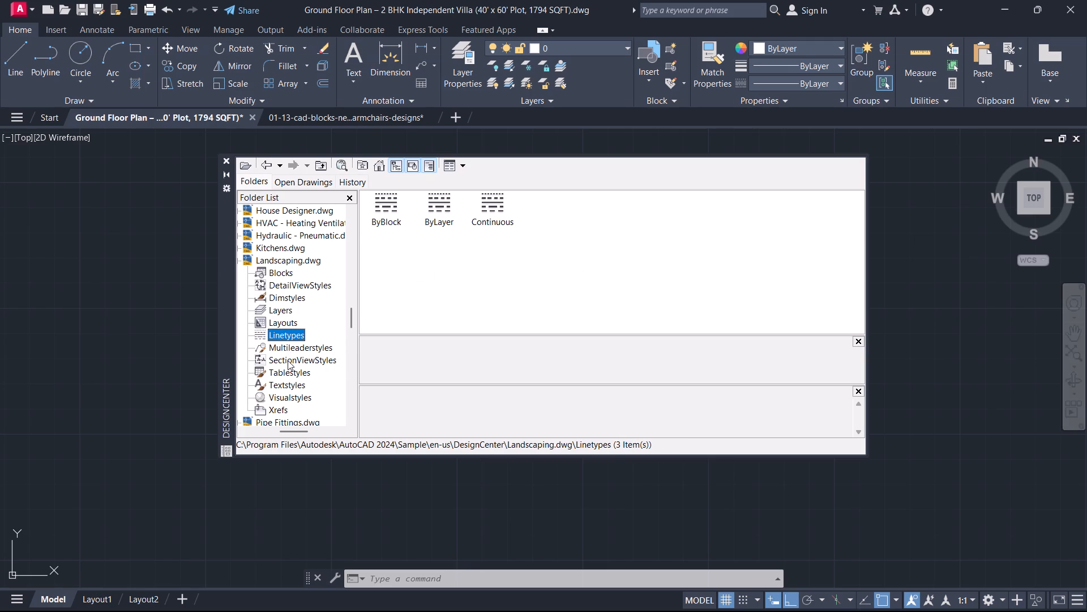
pyautogui.click(288, 360)
pyautogui.click(281, 346)
pyautogui.click(277, 388)
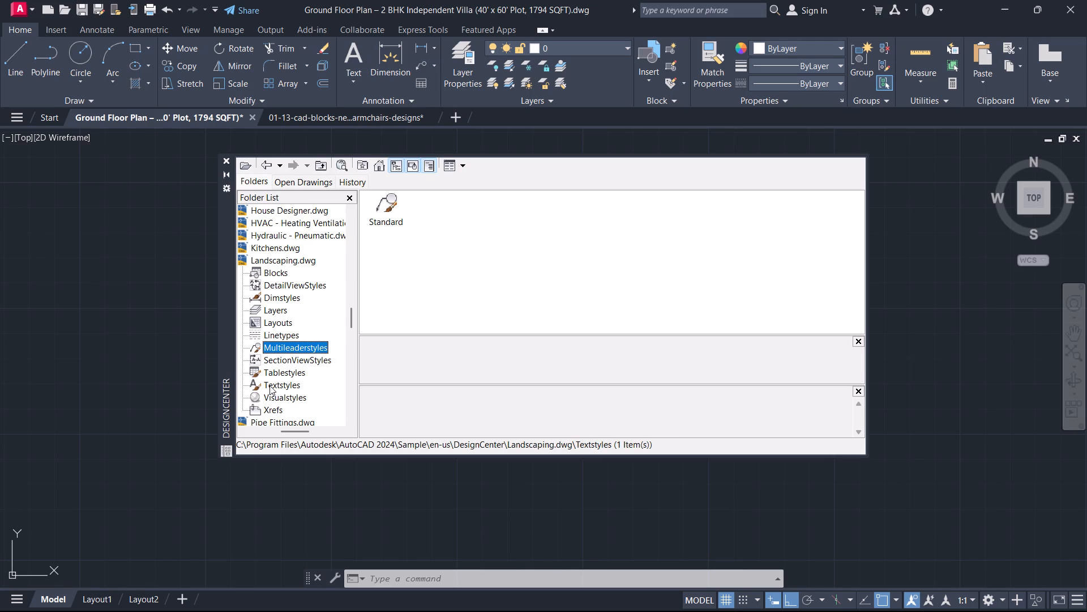
pyautogui.doubleClick(263, 276)
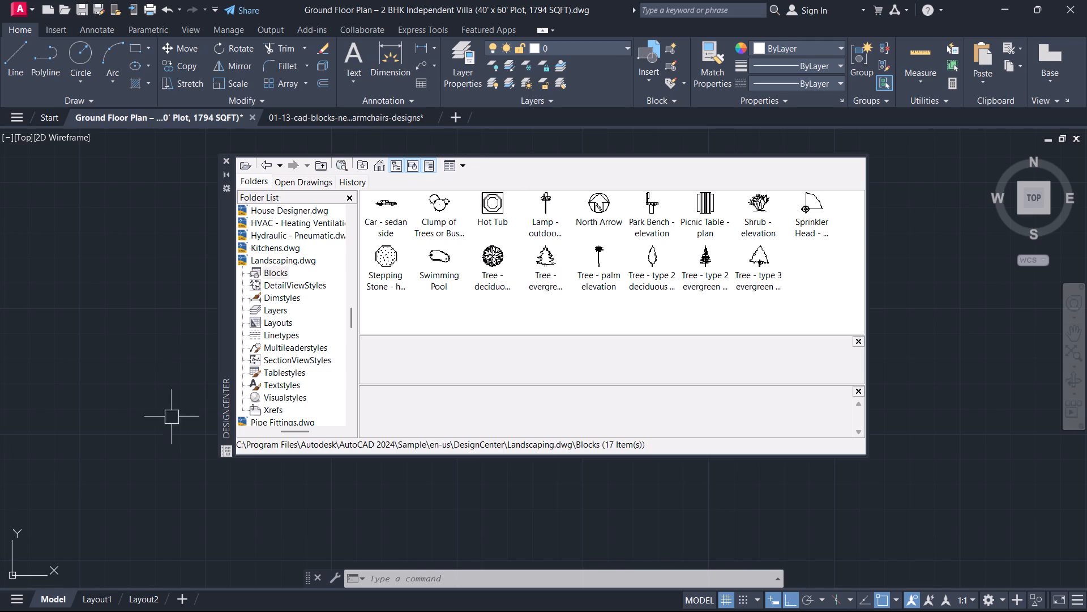
# Examine the blocks stored in the Welding.dwg sample drawing in DesignCenter.
pyautogui.scroll(2, 311, 236)
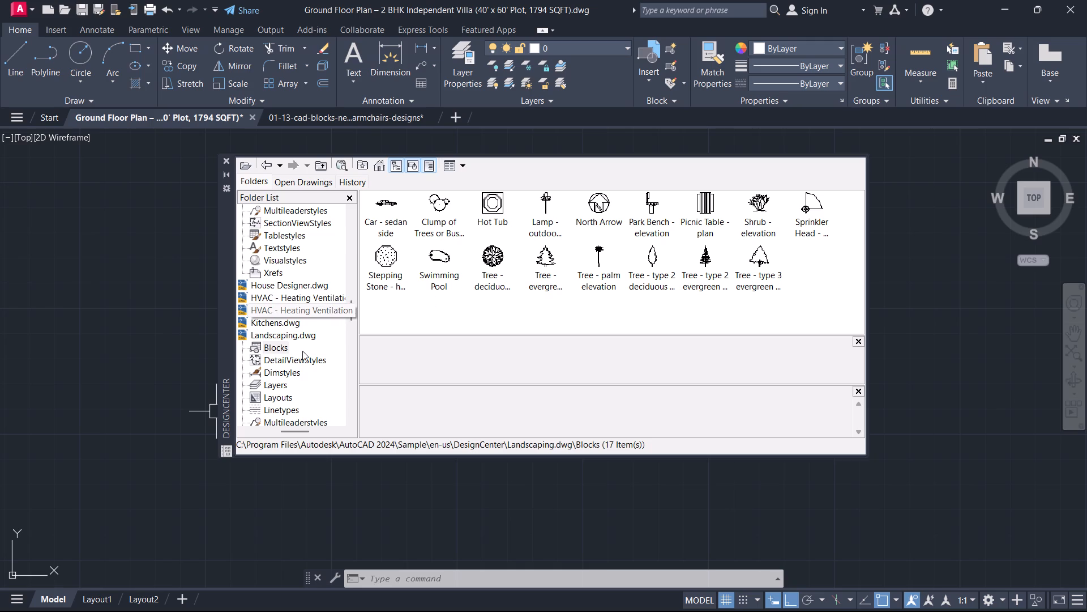
pyautogui.click(305, 319)
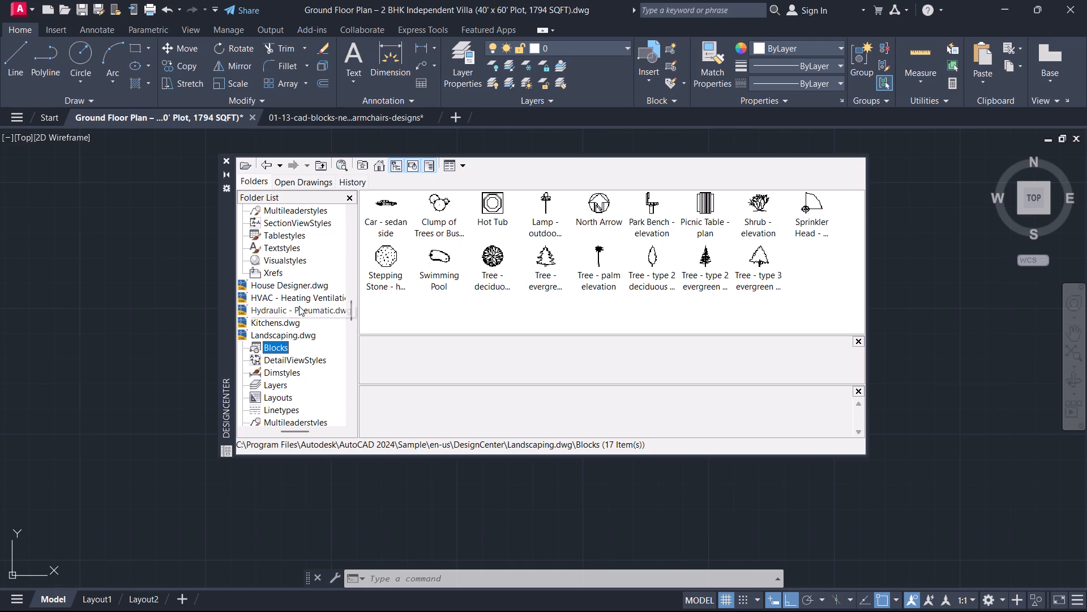
pyautogui.scroll(-4, 294, 320)
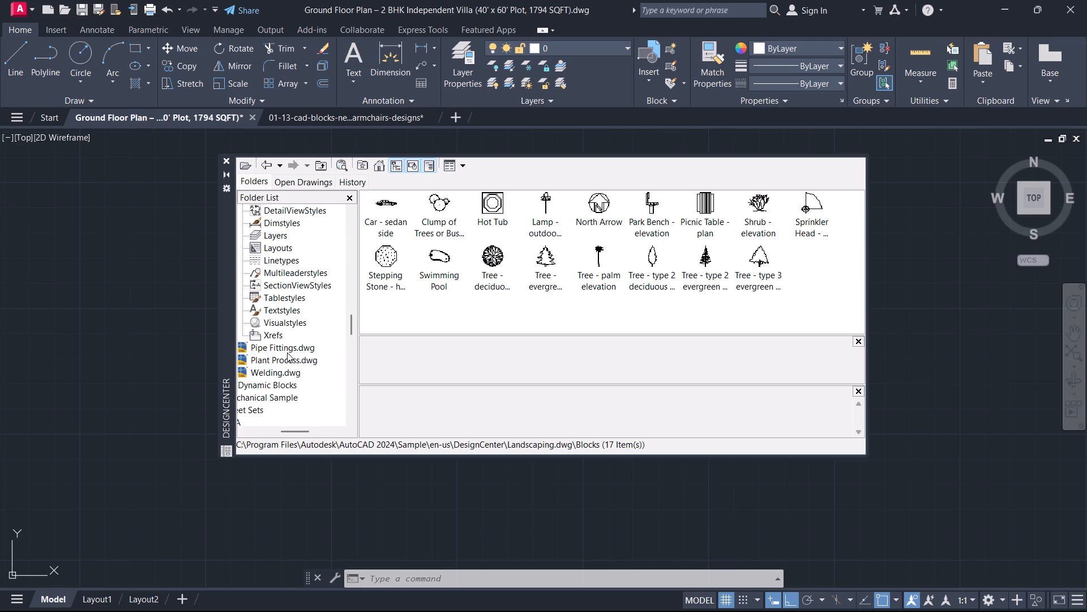
pyautogui.click(284, 371)
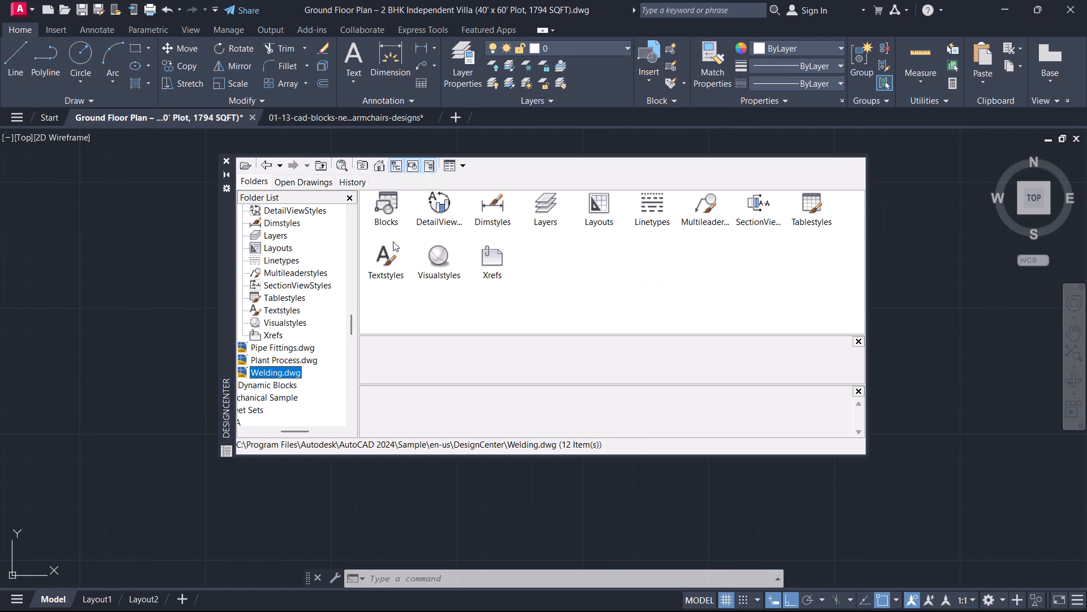
pyautogui.doubleClick(393, 211)
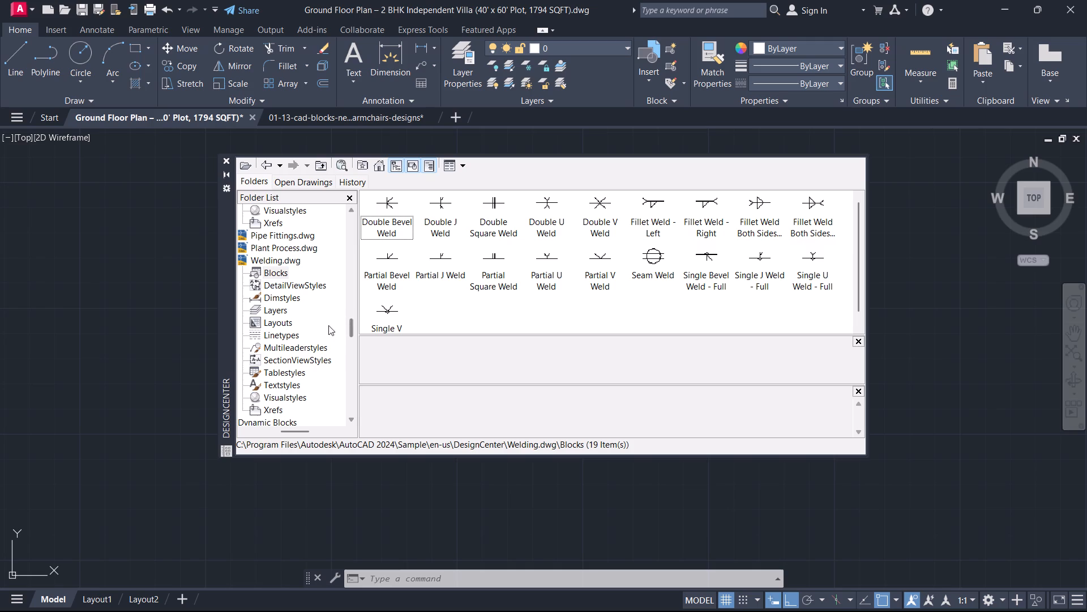
# Browse the contents of the Basic Electronics, CMOS Integrated Circuits, Electrical Power, and AutoCAD Textstyles and Linetypes sample drawings.
pyautogui.scroll(7, 299, 346)
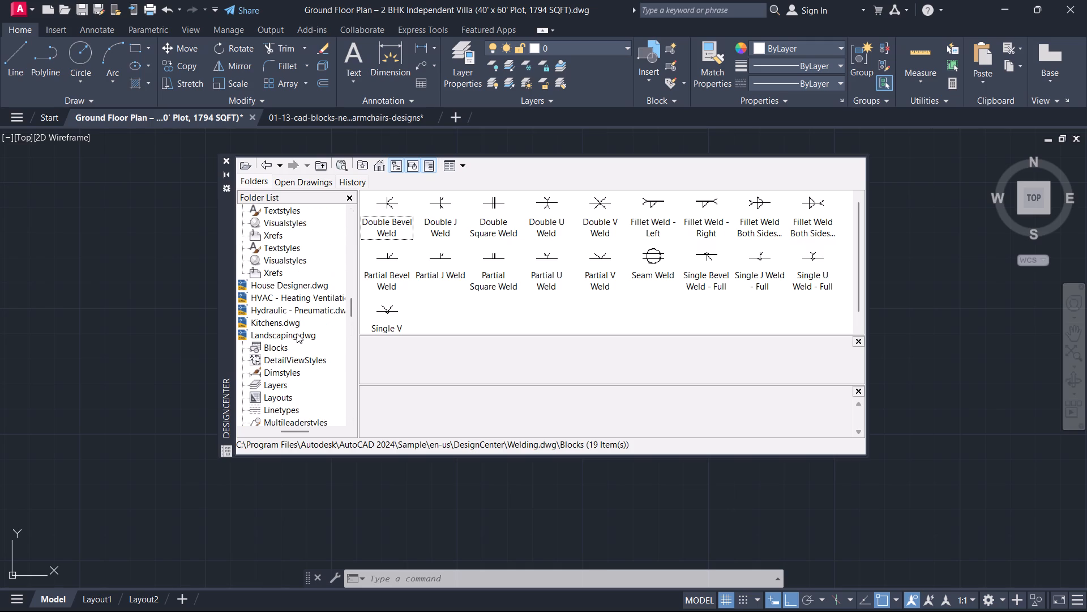
pyautogui.scroll(3, 297, 333)
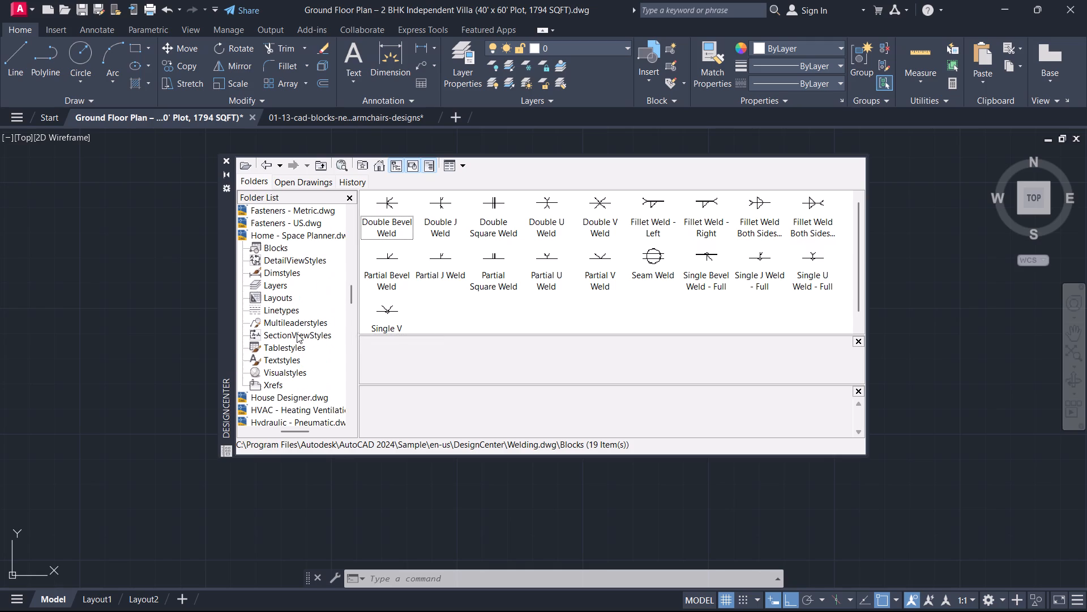
pyautogui.scroll(1, 297, 261)
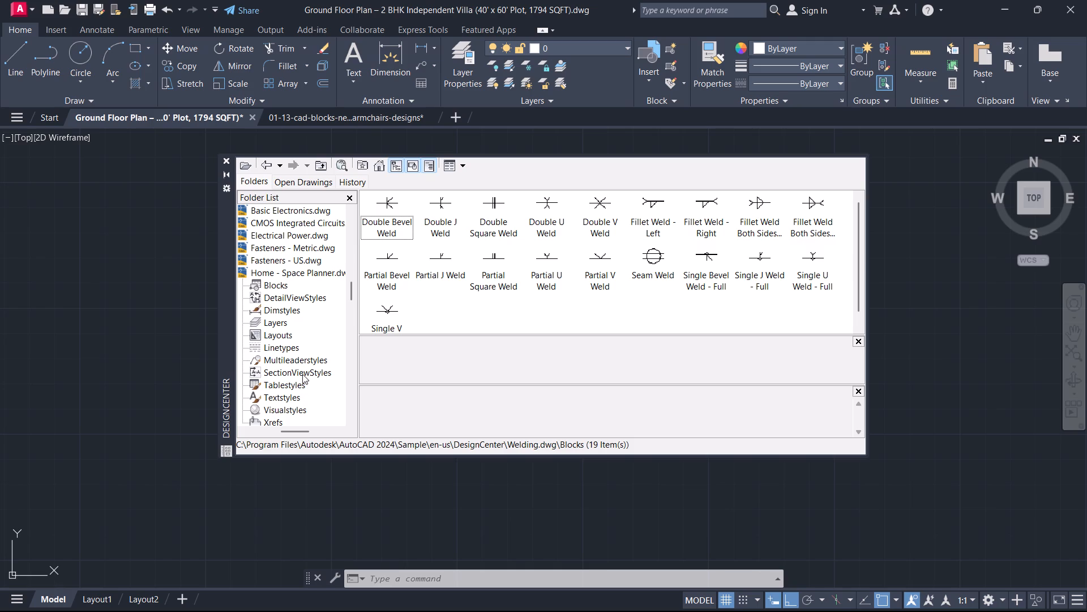
pyautogui.scroll(-1, 288, 281)
pyautogui.moveTo(288, 281); pyautogui.dragTo(290, 342, button='middle')
pyautogui.scroll(3, 263, 263)
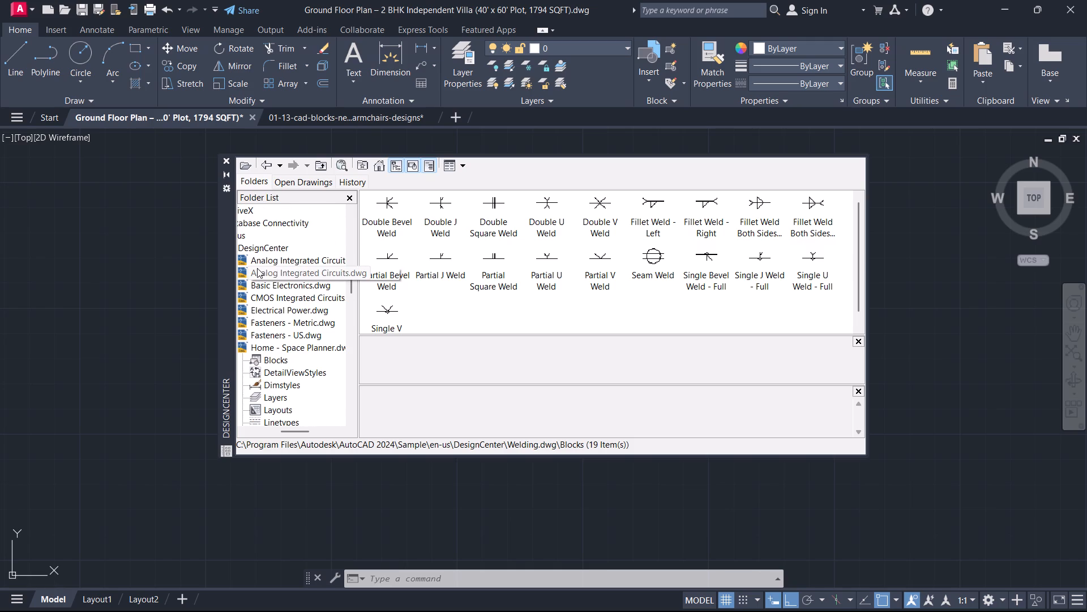
pyautogui.click(264, 286)
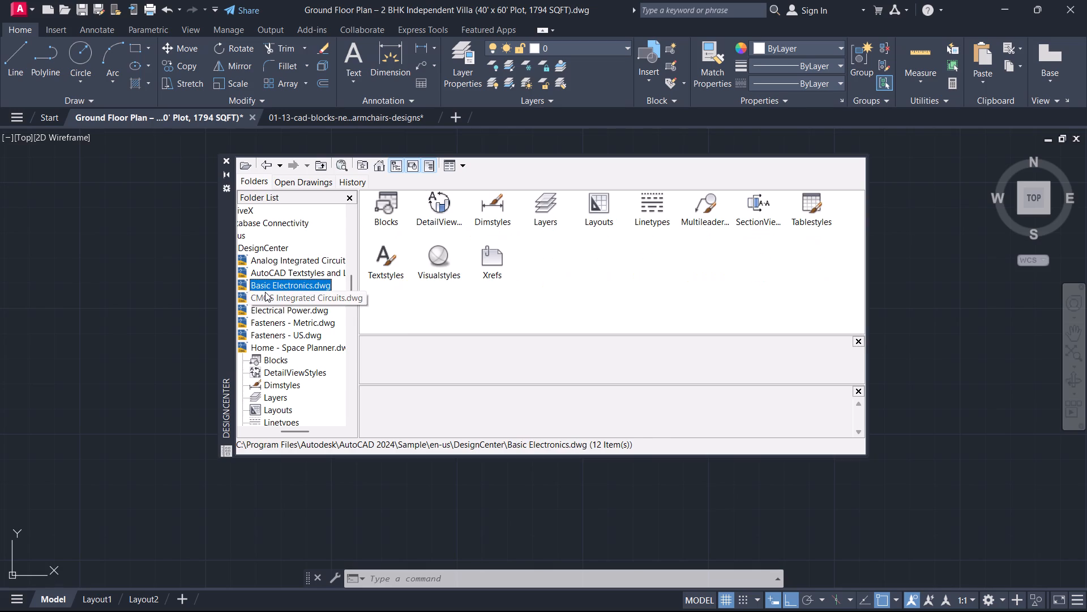
pyautogui.click(265, 292)
pyautogui.click(262, 308)
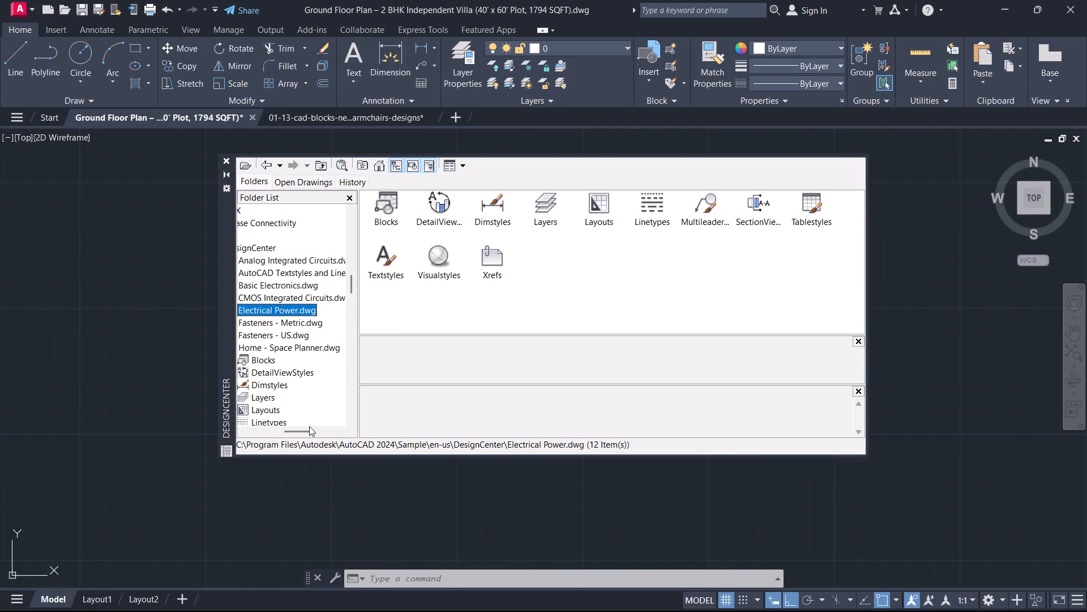
pyautogui.click(304, 429)
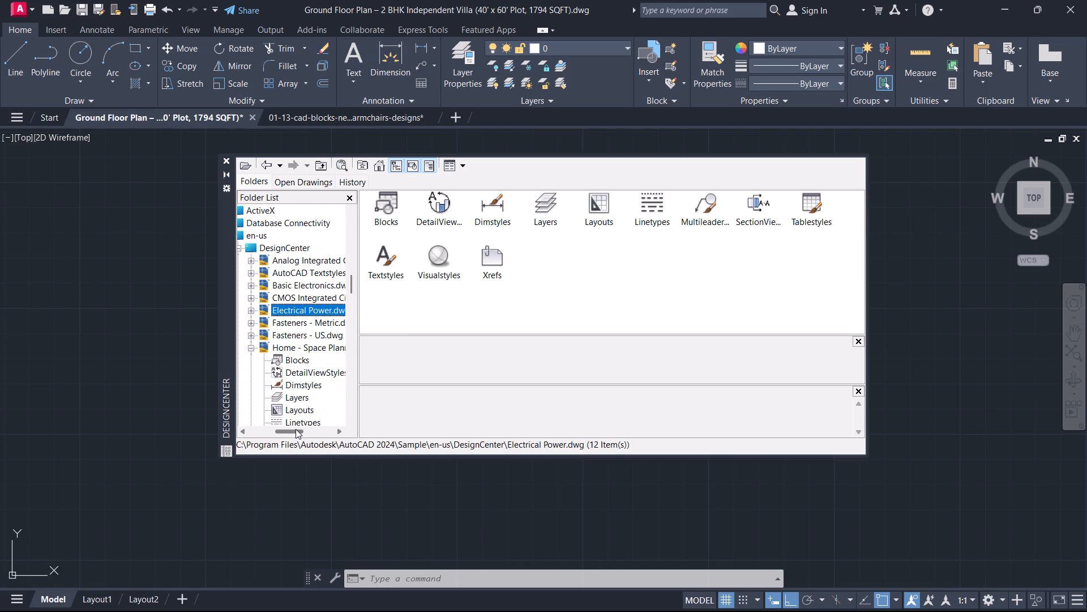
pyautogui.click(289, 274)
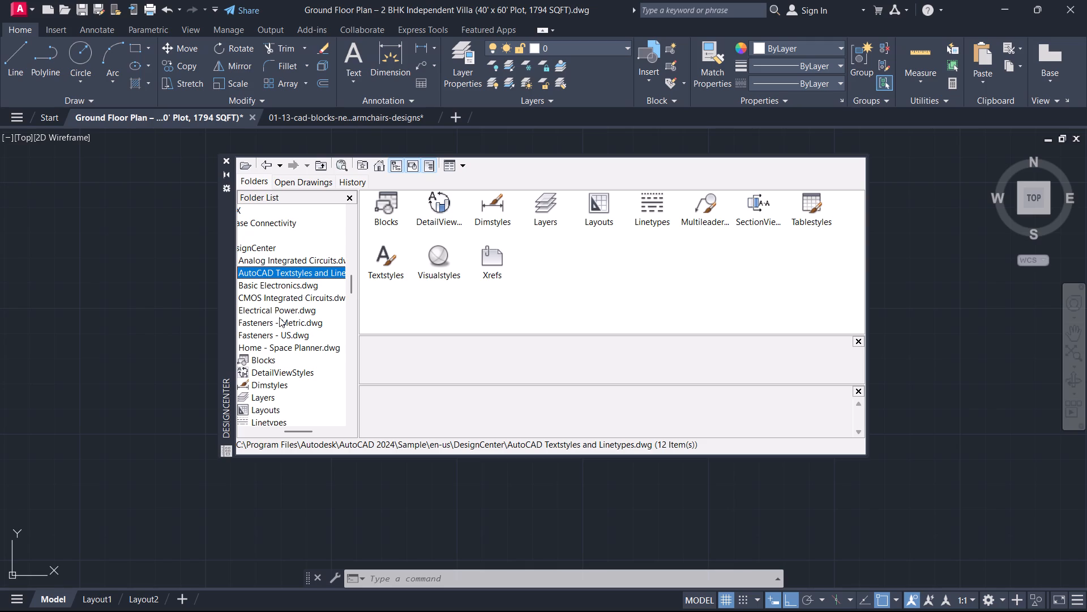
# Look through the blocks in Home - Space Planner.dwg for a suitable item, and close DesignCenter.
pyautogui.scroll(-4, 282, 353)
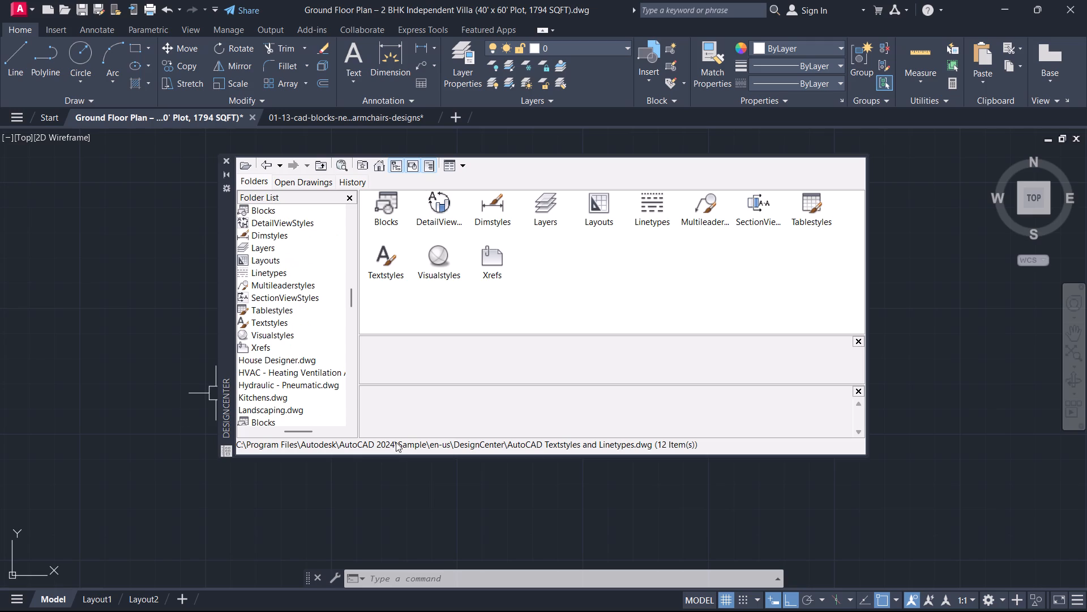
pyautogui.moveTo(309, 429); pyautogui.dragTo(294, 427)
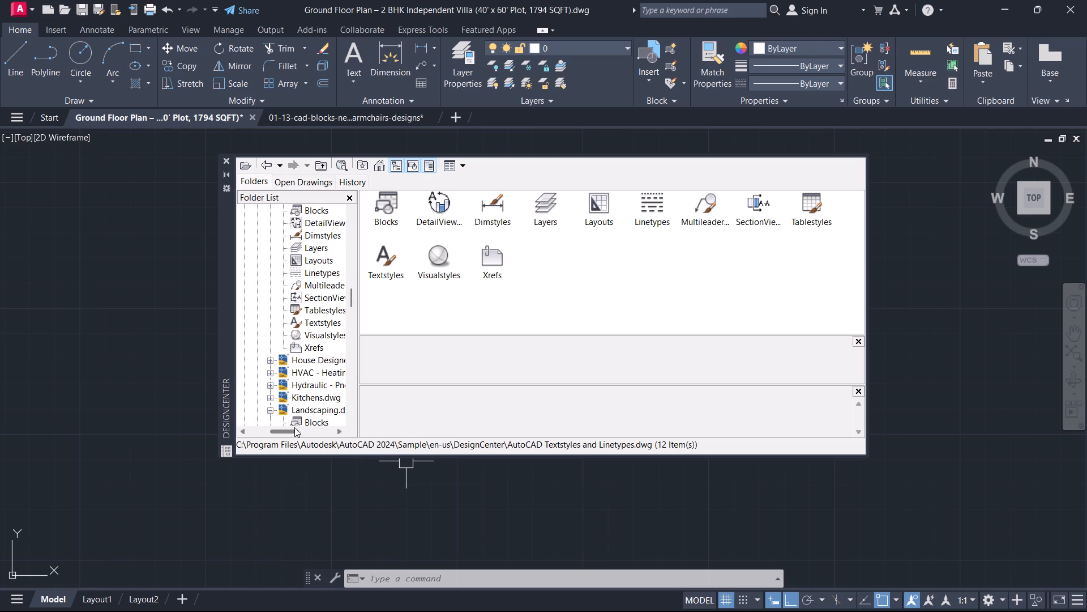
pyautogui.moveTo(294, 427); pyautogui.dragTo(298, 430)
pyautogui.scroll(-2, 305, 389)
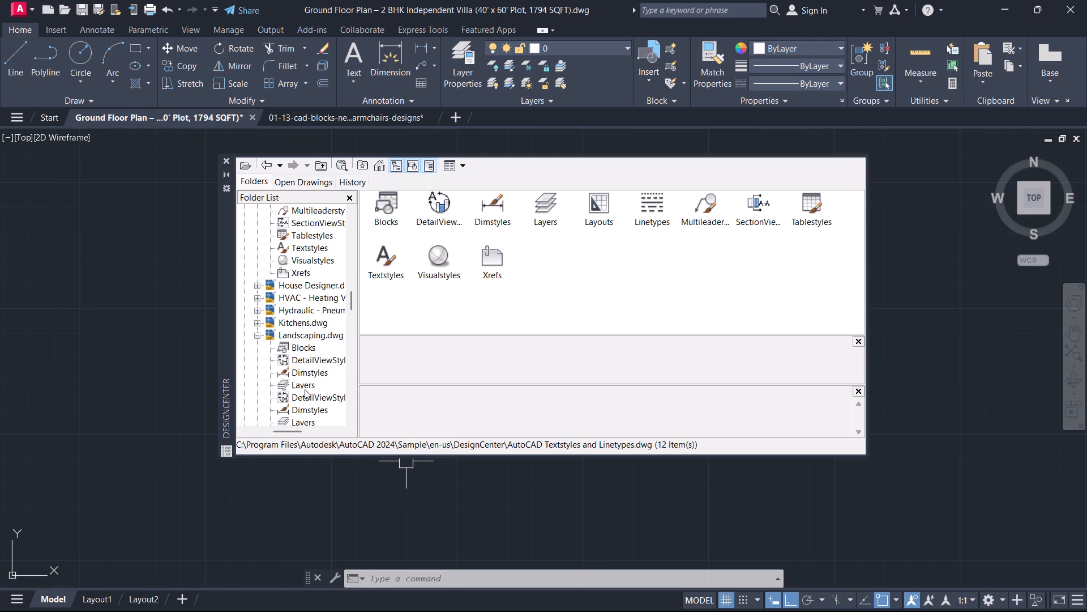
pyautogui.scroll(4, 305, 389)
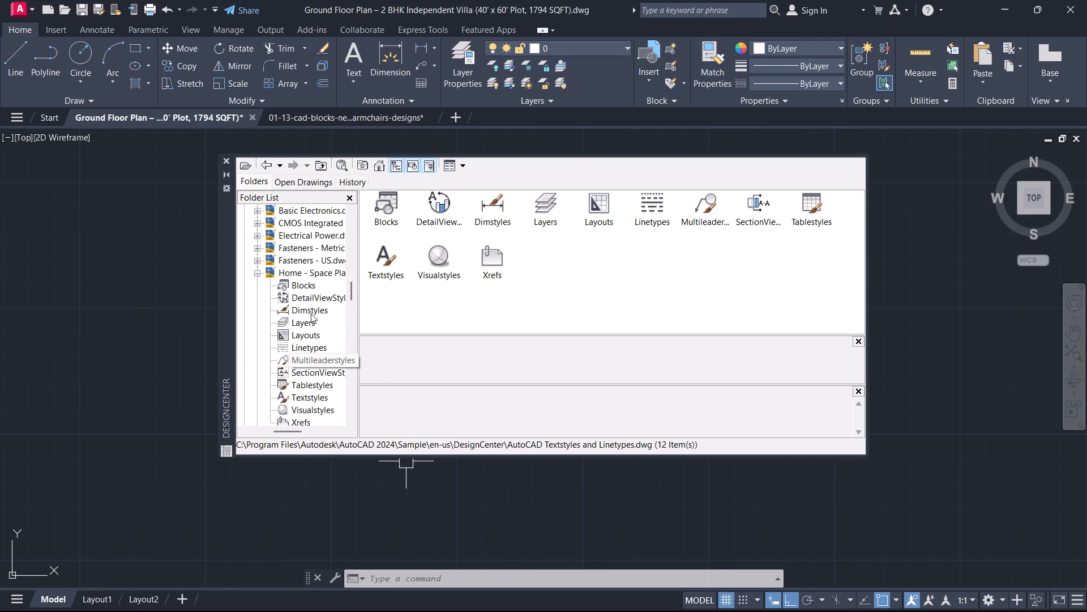
pyautogui.click(315, 295)
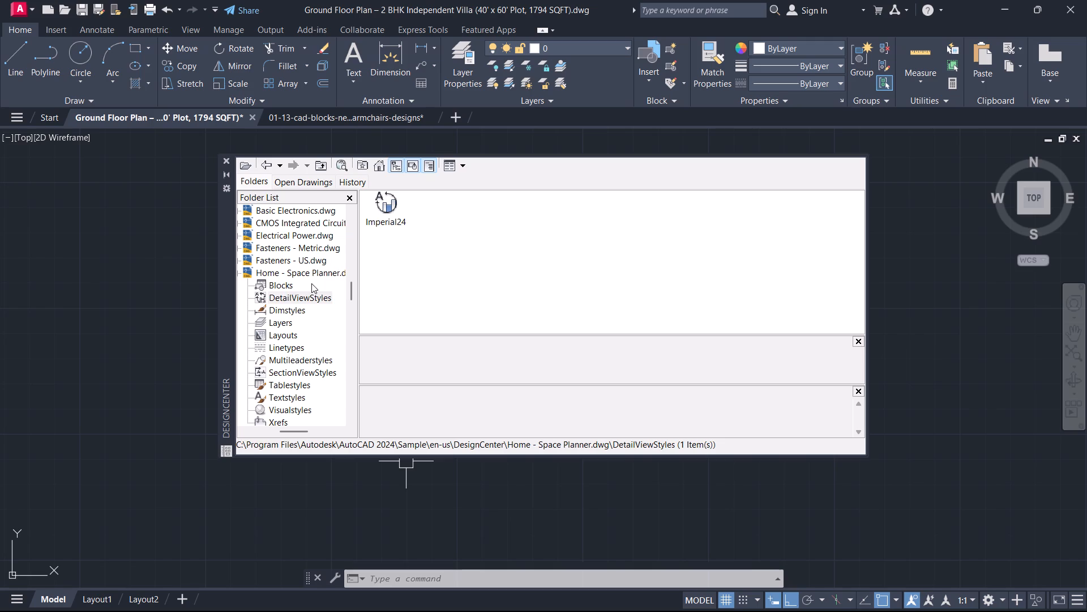
pyautogui.doubleClick(291, 288)
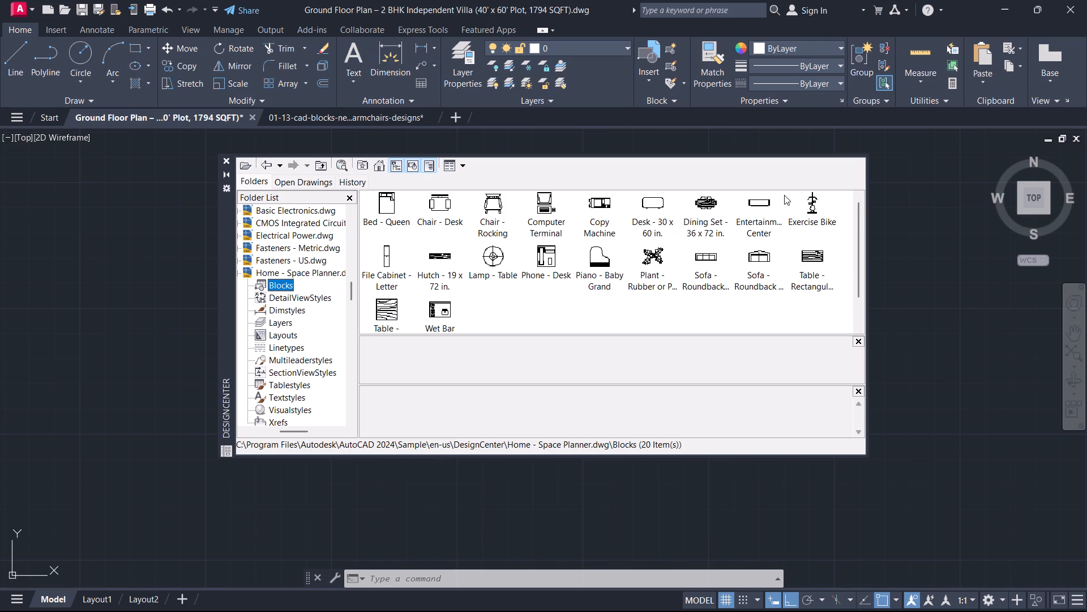
pyautogui.click(227, 158)
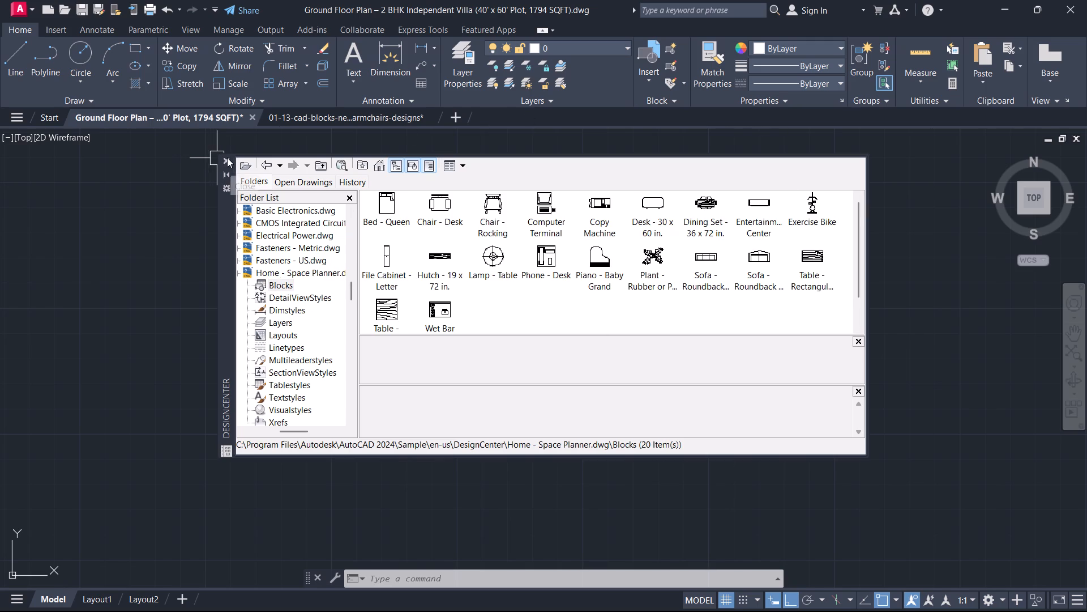
# Bring the plan's front yard into view, reopen DesignCenter and display the blocks of Landscaping.dwg.
pyautogui.scroll(-3, 425, 284)
pyautogui.moveTo(663, 366); pyautogui.dragTo(638, 350, button='middle')
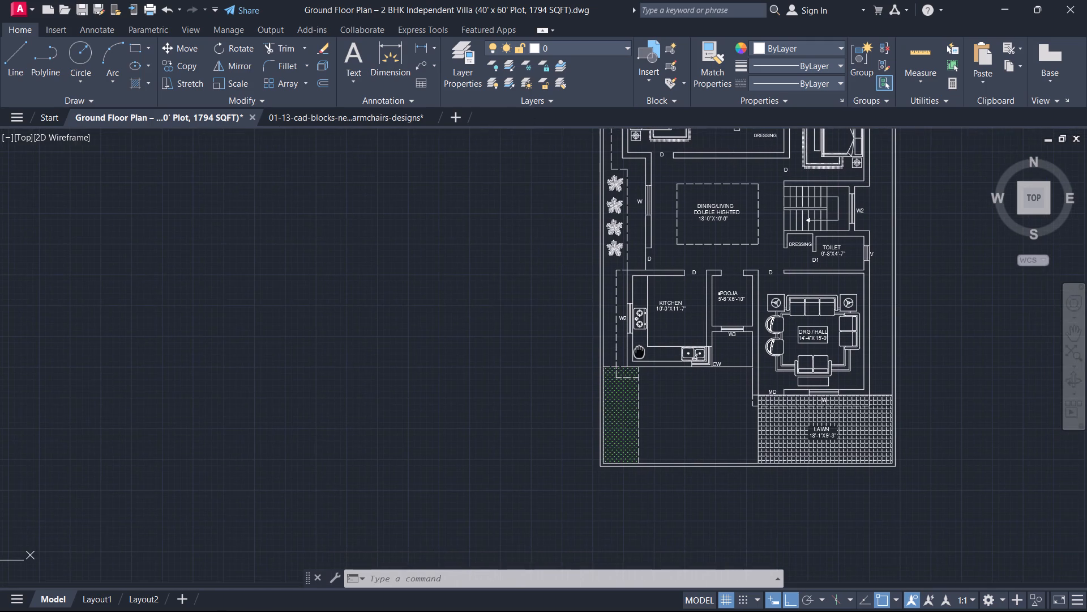
pyautogui.moveTo(638, 350); pyautogui.dragTo(632, 354, button='middle')
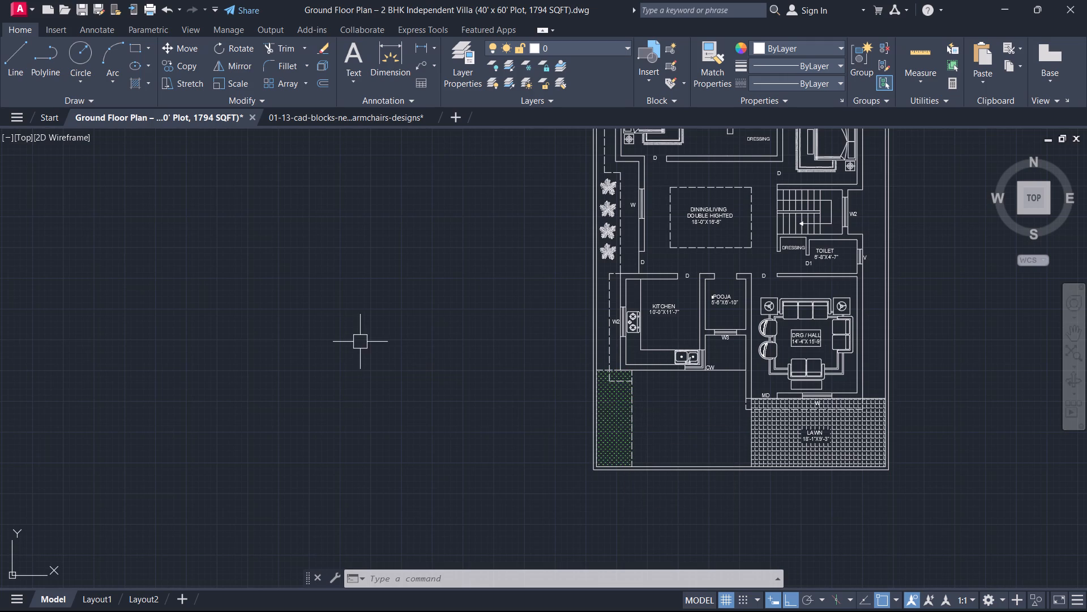
pyautogui.moveTo(403, 379); pyautogui.dragTo(405, 398, button='right')
pyautogui.click(452, 163)
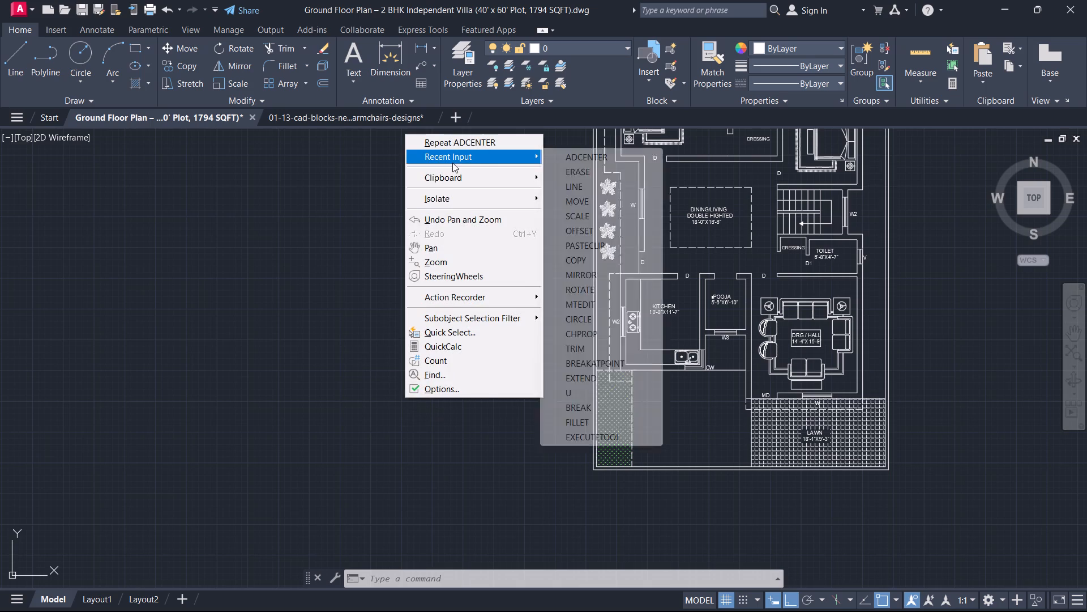
pyautogui.click(602, 160)
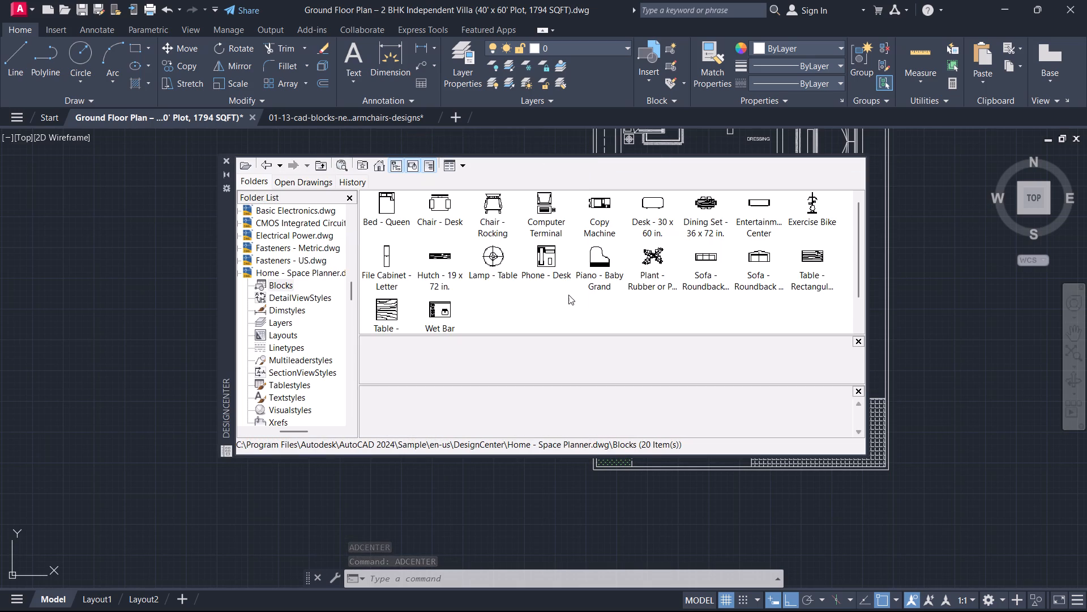
pyautogui.scroll(-4, 317, 288)
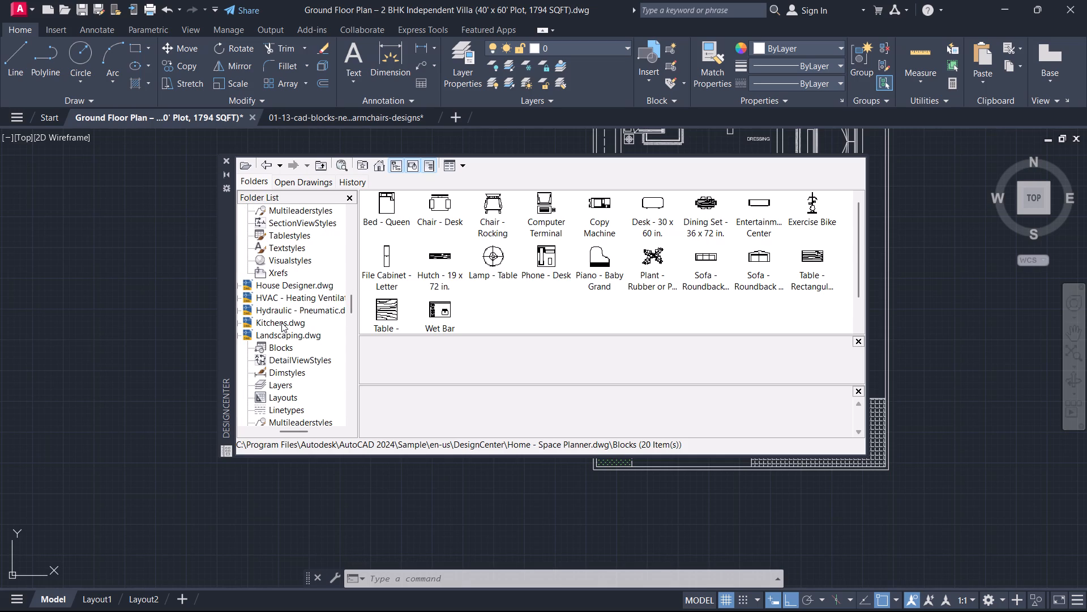
pyautogui.click(280, 348)
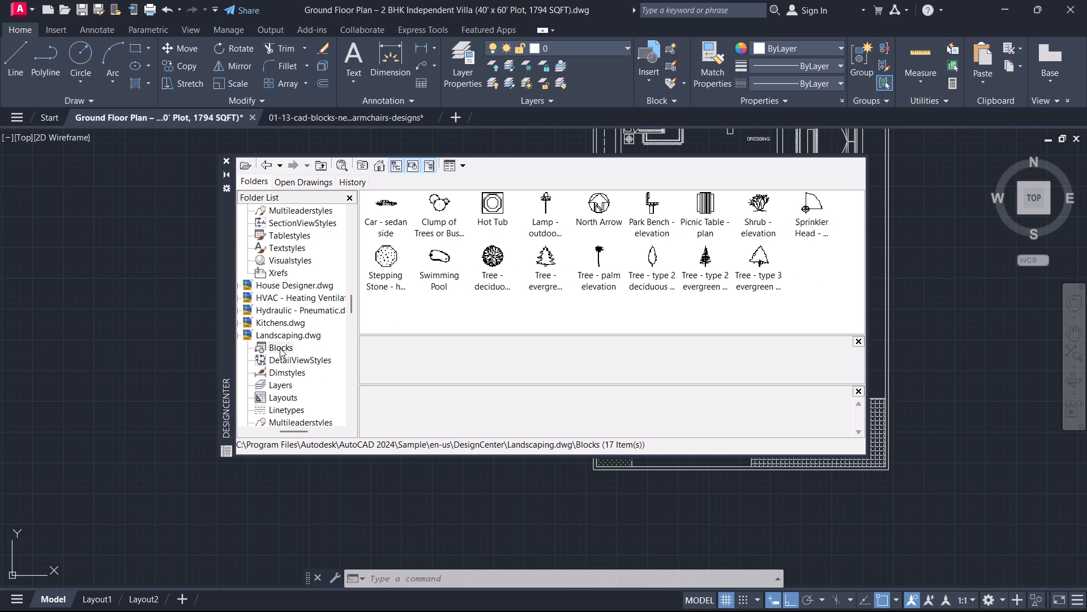
# Insert the Tree - deciduous plan block into the empty space beside the floor plan and close DesignCenter.
pyautogui.click(491, 263)
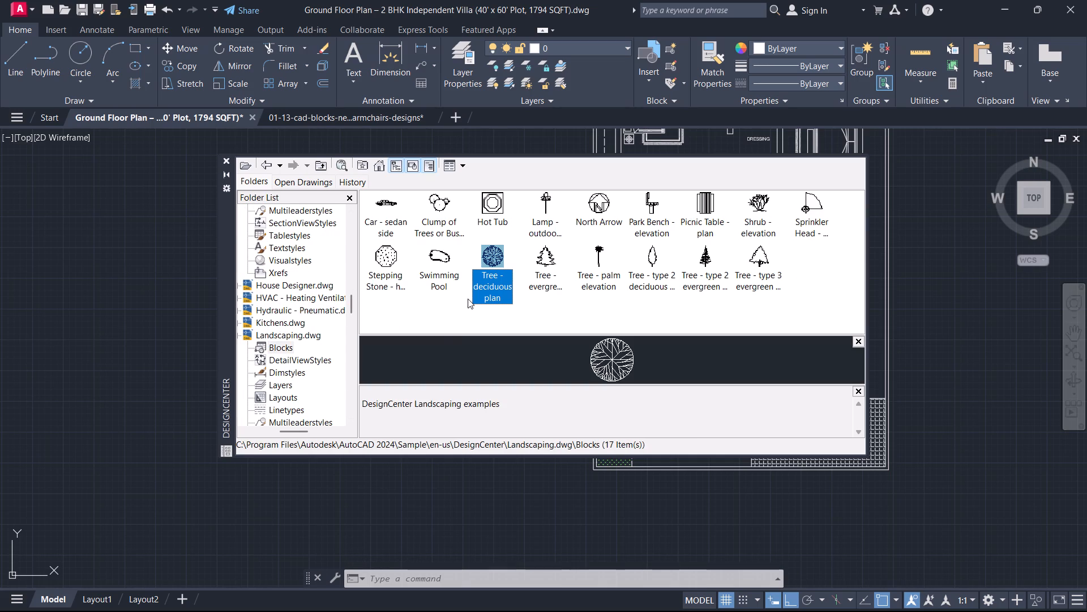
pyautogui.moveTo(482, 252); pyautogui.dragTo(264, 303)
pyautogui.moveTo(264, 303); pyautogui.dragTo(169, 312)
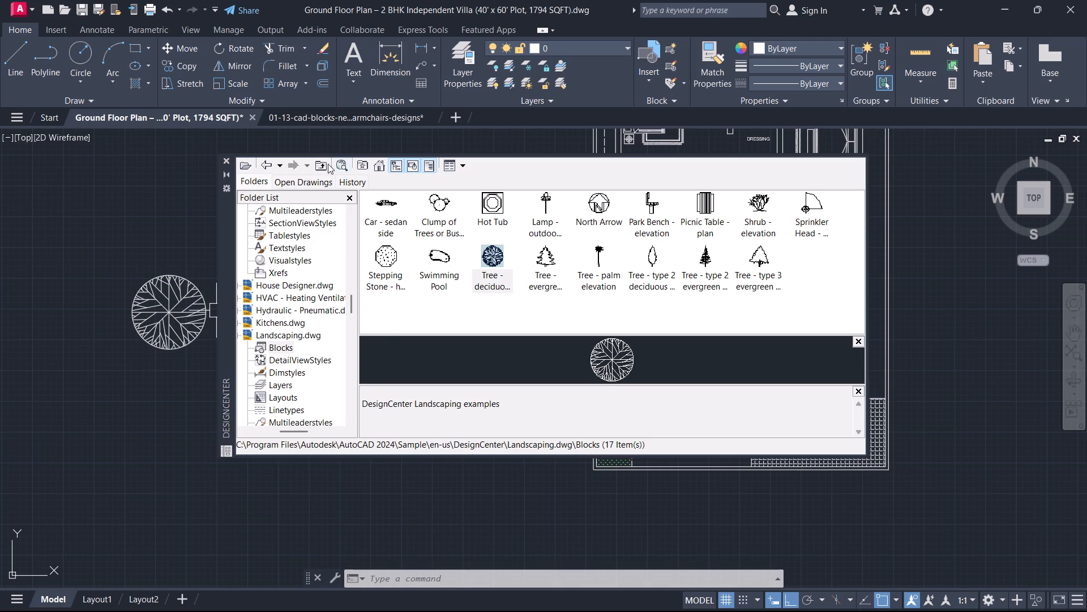
pyautogui.click(220, 159)
pyautogui.click(226, 159)
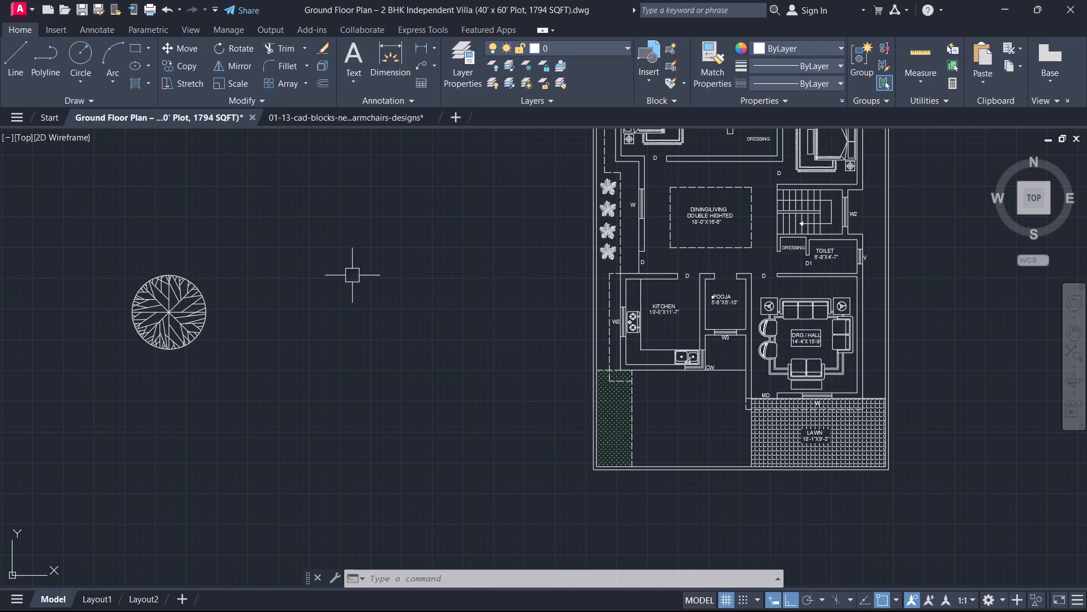
# Scale the deciduous tree block about its centre down to well under half its size.
pyautogui.scroll(2, 277, 317)
pyautogui.moveTo(277, 317); pyautogui.dragTo(617, 357, button='middle')
pyautogui.scroll(-2, 602, 354)
pyautogui.moveTo(544, 373); pyautogui.dragTo(523, 364)
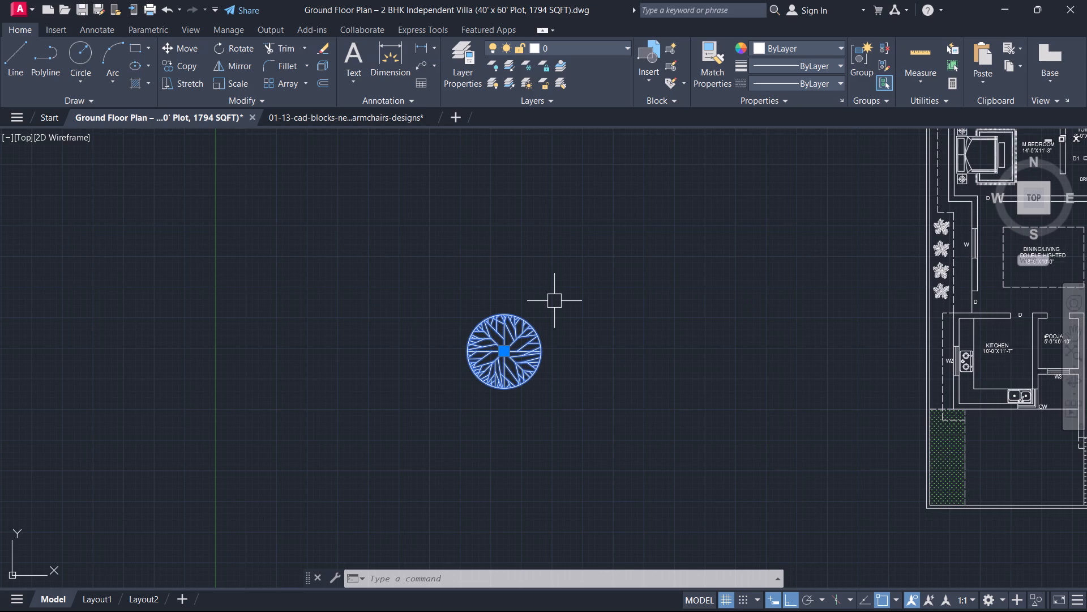
pyautogui.write('SC')
pyautogui.press('space')
pyautogui.scroll(1, 537, 322)
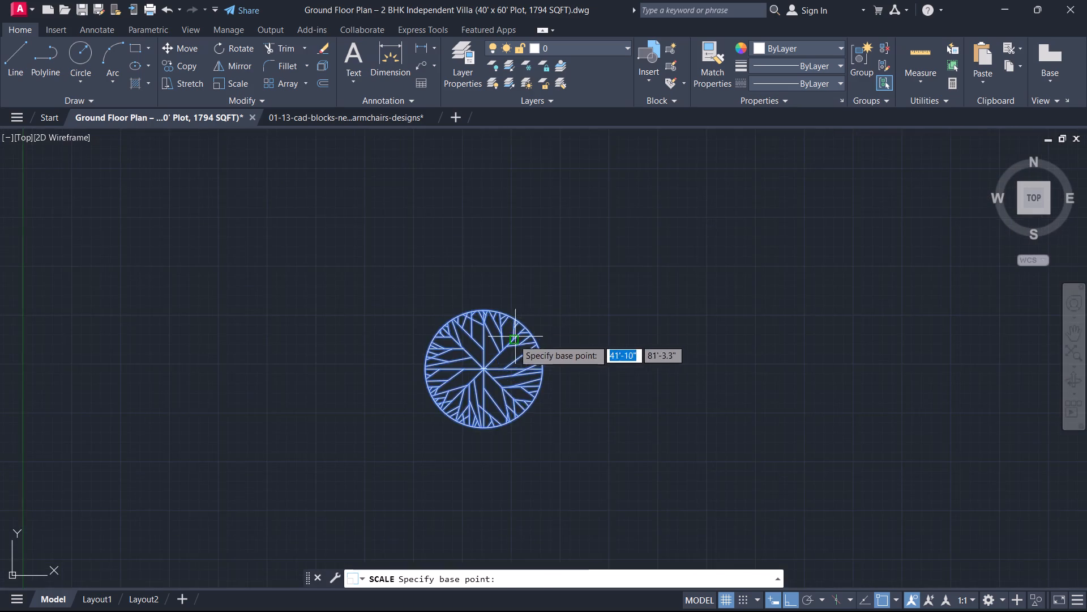
pyautogui.scroll(1, 513, 341)
pyautogui.click(470, 380)
pyautogui.scroll(-3, 568, 367)
pyautogui.moveTo(563, 365); pyautogui.dragTo(425, 404, button='middle')
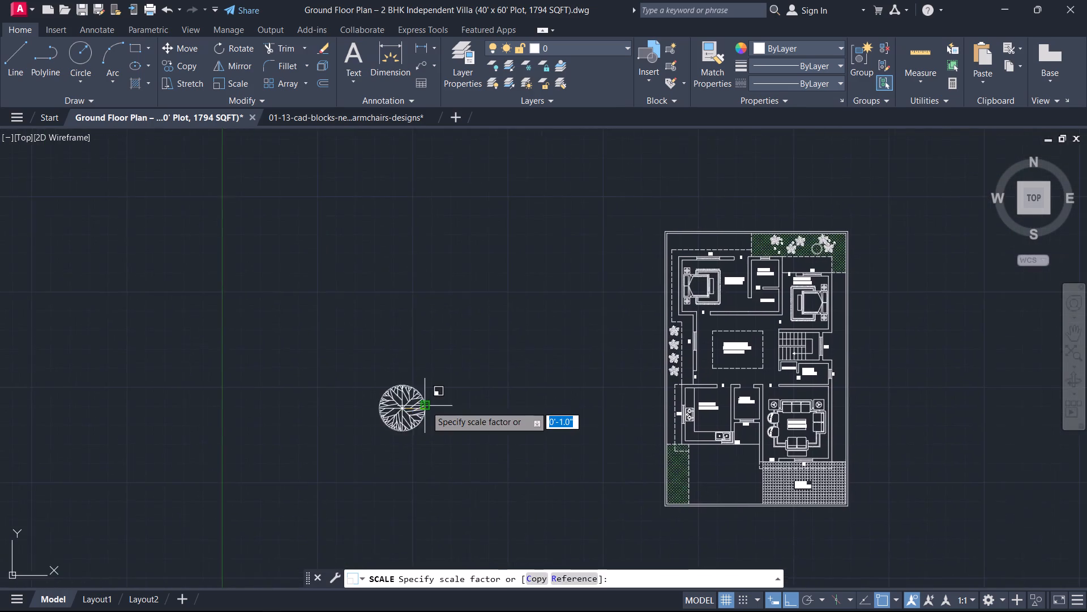
pyautogui.scroll(3, 426, 406)
pyautogui.click(381, 411)
# Copy the reduced tree from its centre, with Ortho off, to two spots one below the other in the green strip below the kitchen.
pyautogui.scroll(-2, 387, 415)
pyautogui.moveTo(387, 415); pyautogui.dragTo(509, 438, button='middle')
pyautogui.scroll(-1, 387, 415)
pyautogui.moveTo(542, 439); pyautogui.dragTo(517, 432)
pyautogui.click(459, 409)
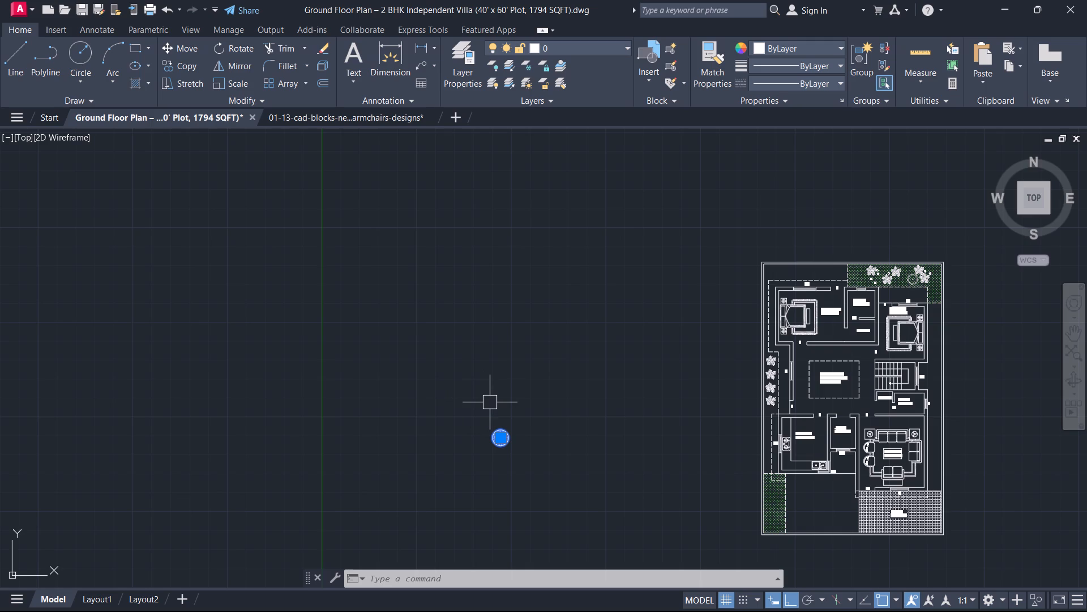
pyautogui.write('CO')
pyautogui.press('space')
pyautogui.scroll(2, 495, 416)
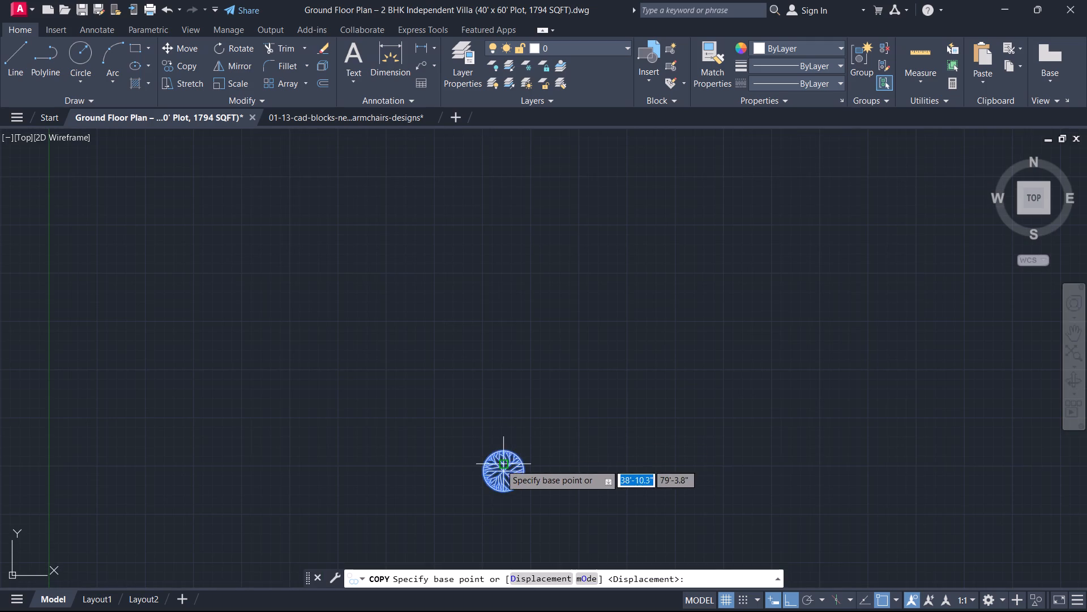
pyautogui.click(504, 471)
pyautogui.scroll(-2, 678, 500)
pyautogui.moveTo(678, 500); pyautogui.dragTo(529, 397, button='middle')
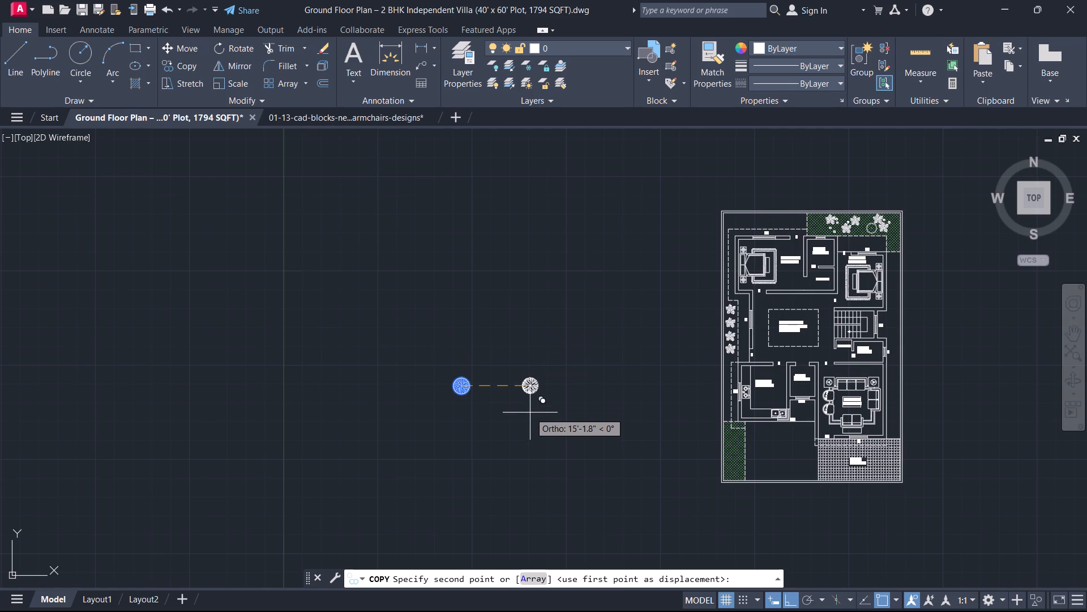
pyautogui.press('F8')
pyautogui.scroll(4, 734, 441)
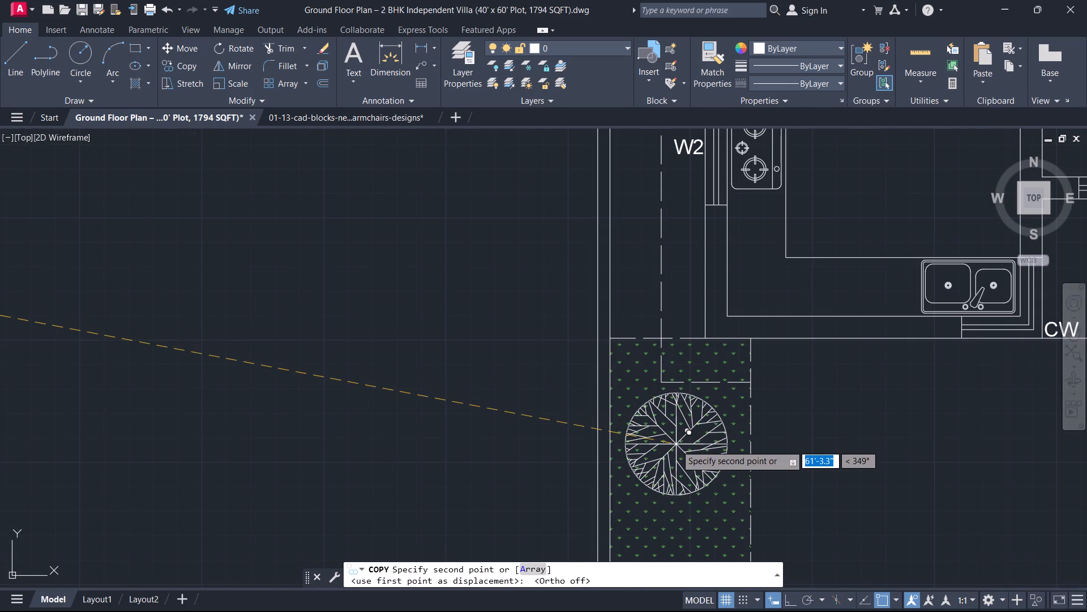
pyautogui.click(675, 447)
pyautogui.moveTo(701, 508); pyautogui.dragTo(709, 332, button='middle')
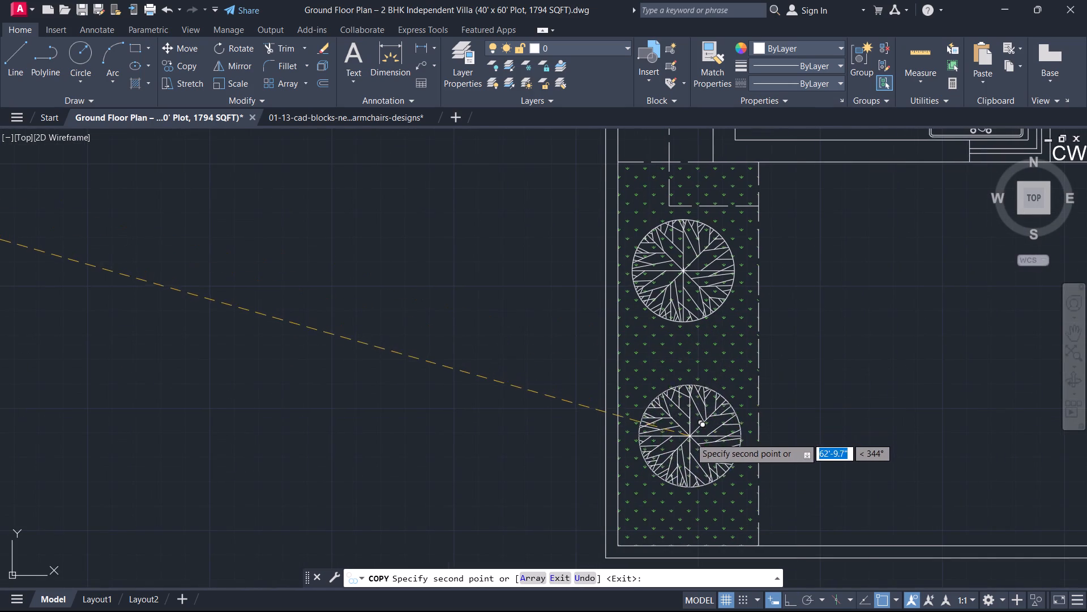
pyautogui.click(686, 441)
pyautogui.press('Escape')
# Delete the original tree block left outside the floor plan.
pyautogui.scroll(-3, 686, 441)
pyautogui.moveTo(702, 424); pyautogui.dragTo(675, 410, button='middle')
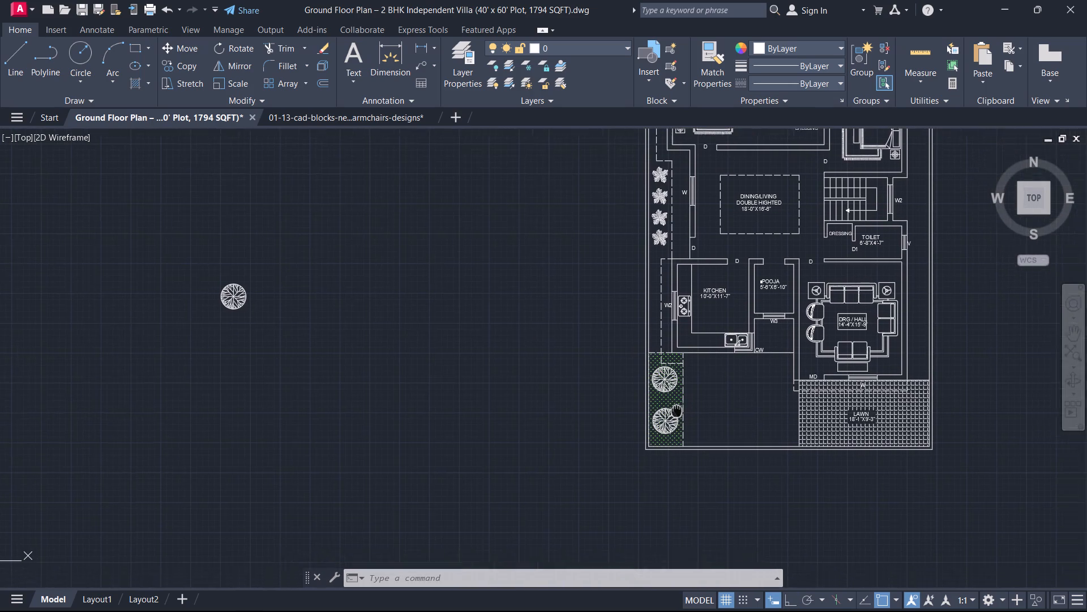
pyautogui.moveTo(675, 410); pyautogui.dragTo(655, 407, button='middle')
pyautogui.moveTo(375, 360); pyautogui.dragTo(354, 338)
pyautogui.click(203, 228)
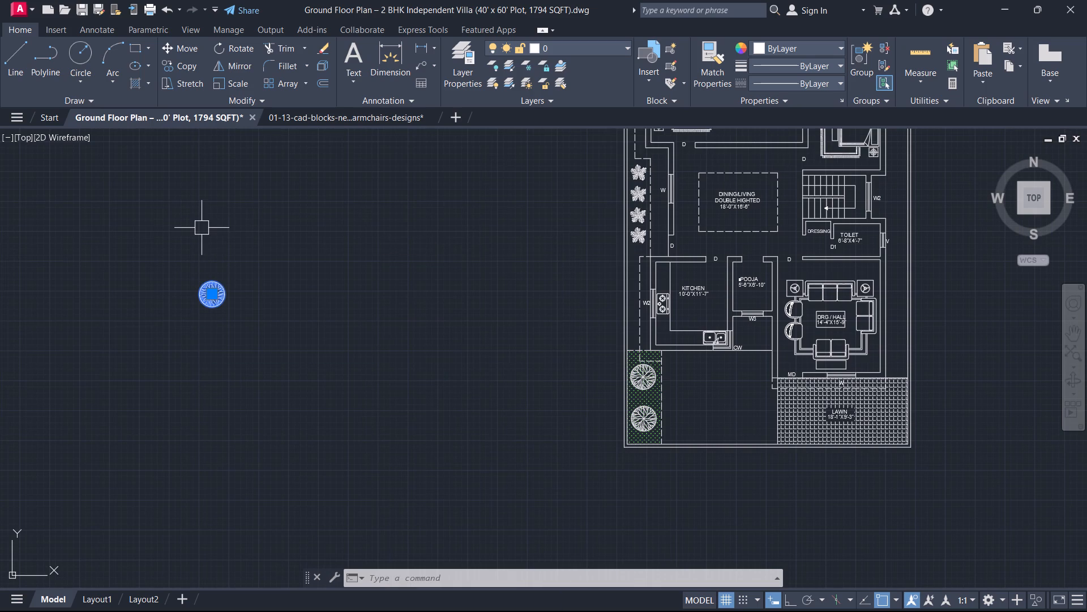
pyautogui.press('Delete')
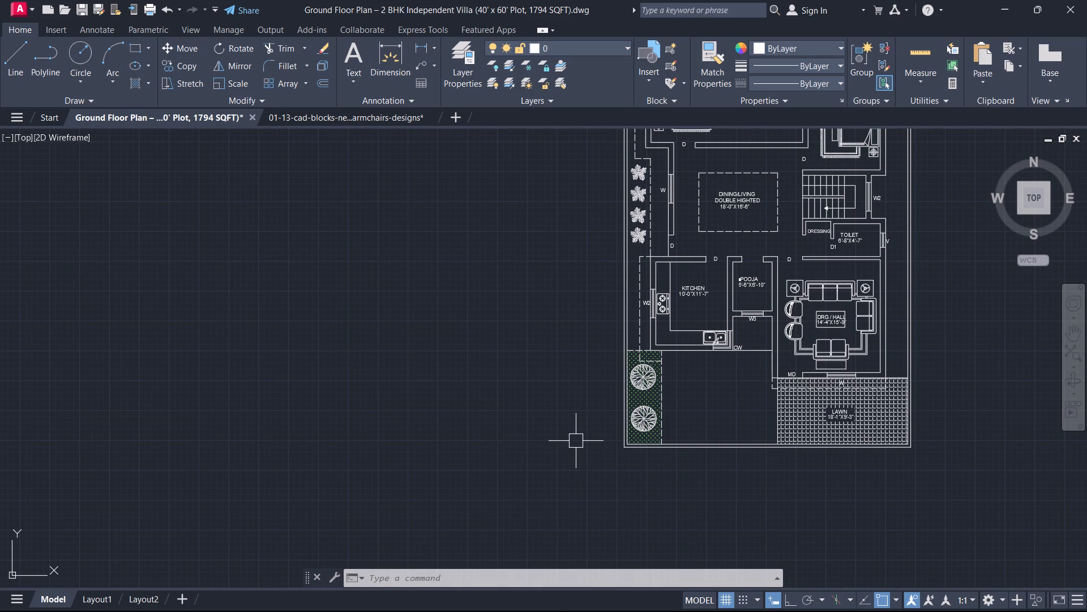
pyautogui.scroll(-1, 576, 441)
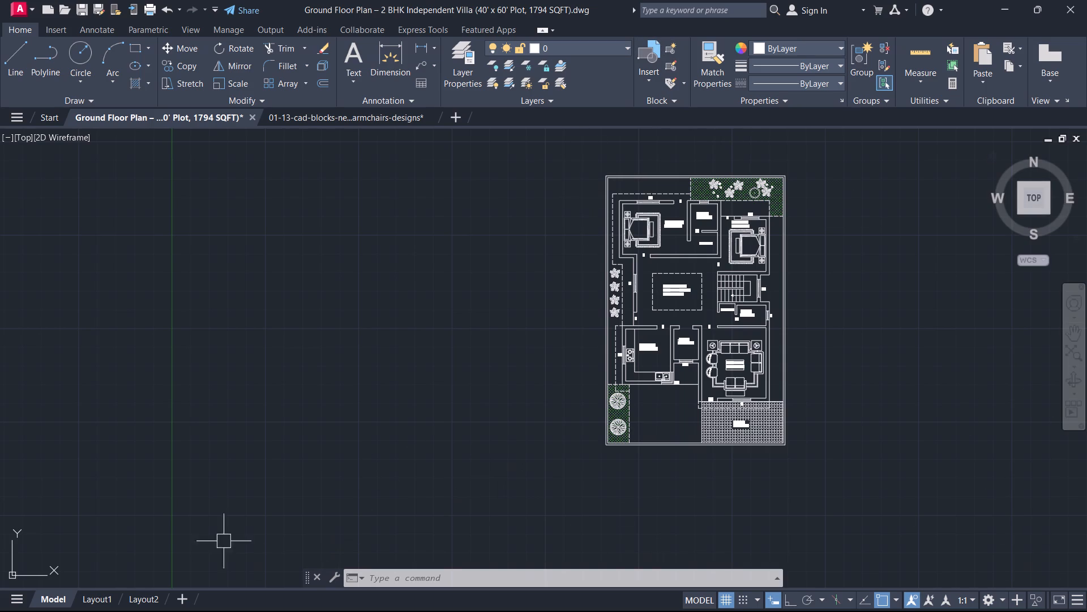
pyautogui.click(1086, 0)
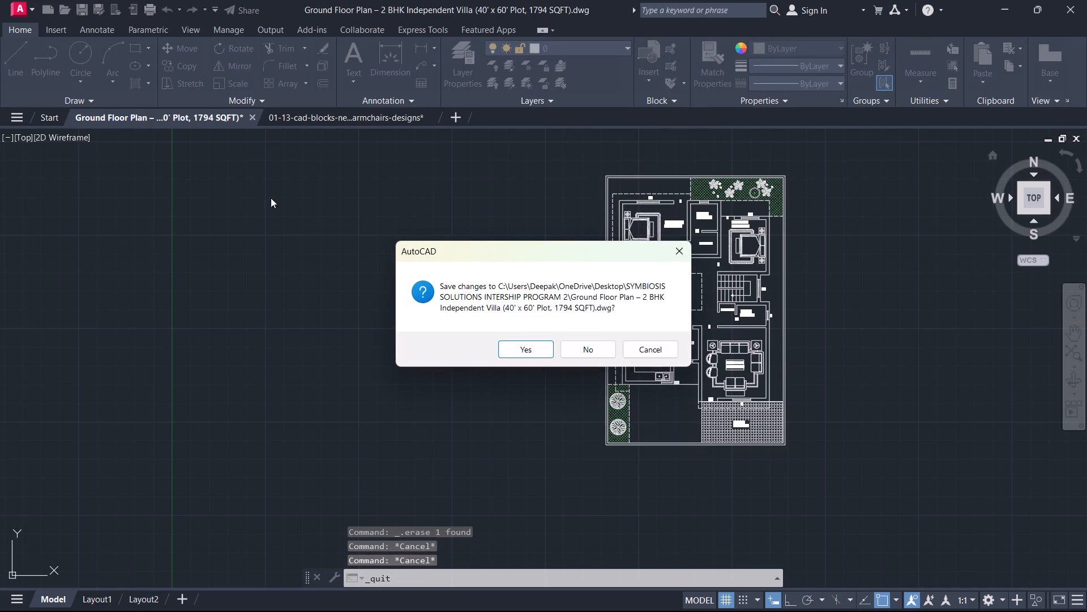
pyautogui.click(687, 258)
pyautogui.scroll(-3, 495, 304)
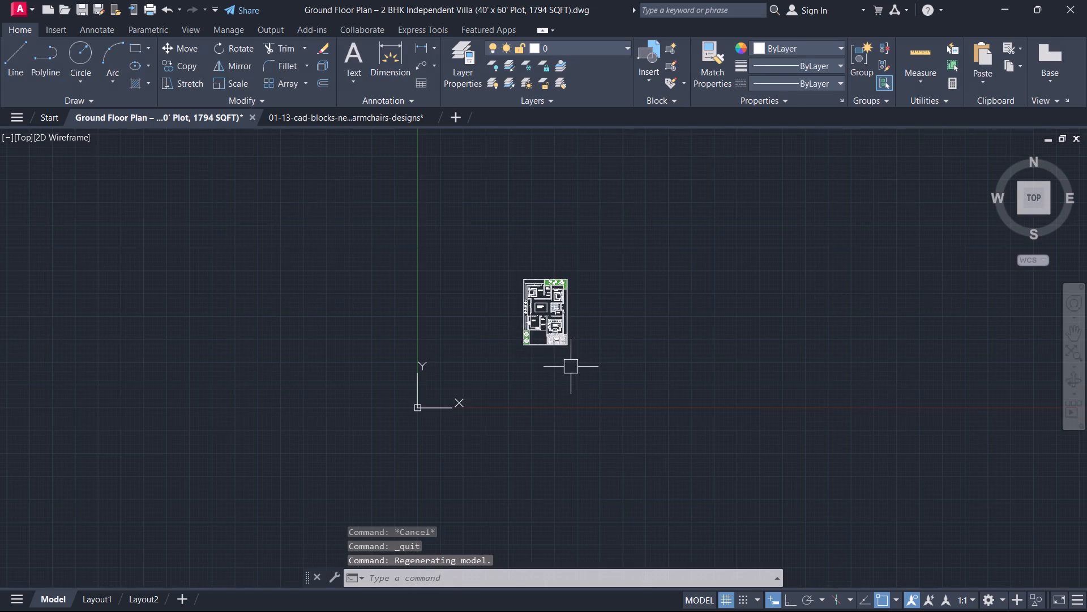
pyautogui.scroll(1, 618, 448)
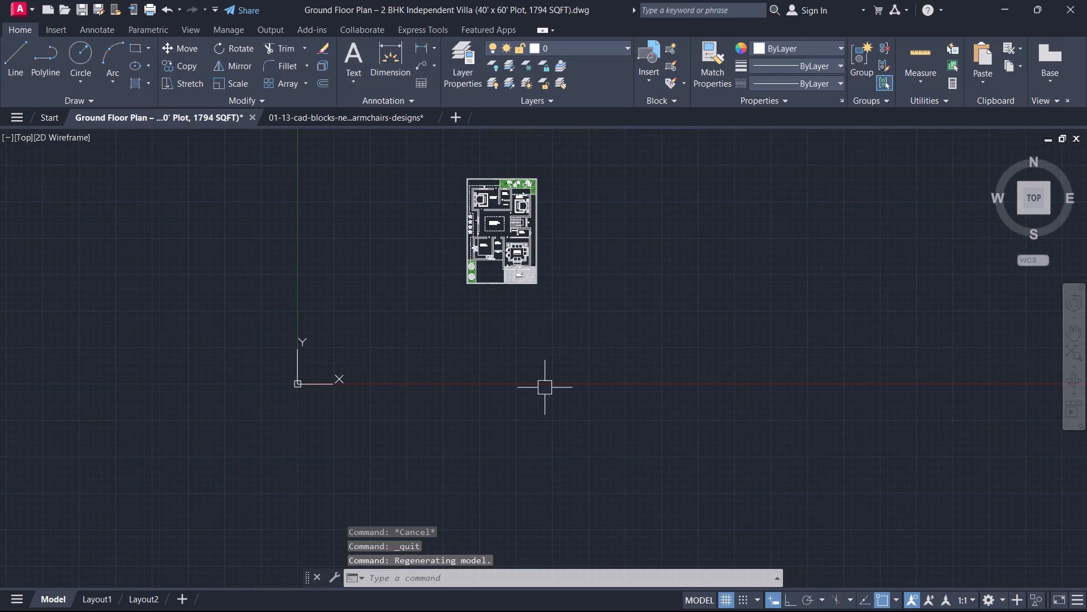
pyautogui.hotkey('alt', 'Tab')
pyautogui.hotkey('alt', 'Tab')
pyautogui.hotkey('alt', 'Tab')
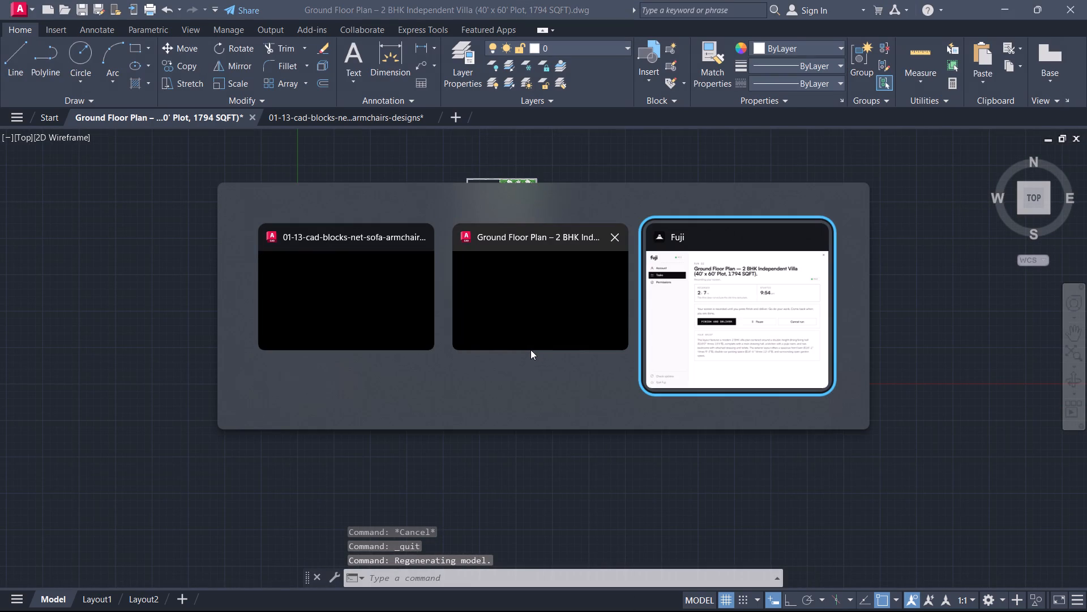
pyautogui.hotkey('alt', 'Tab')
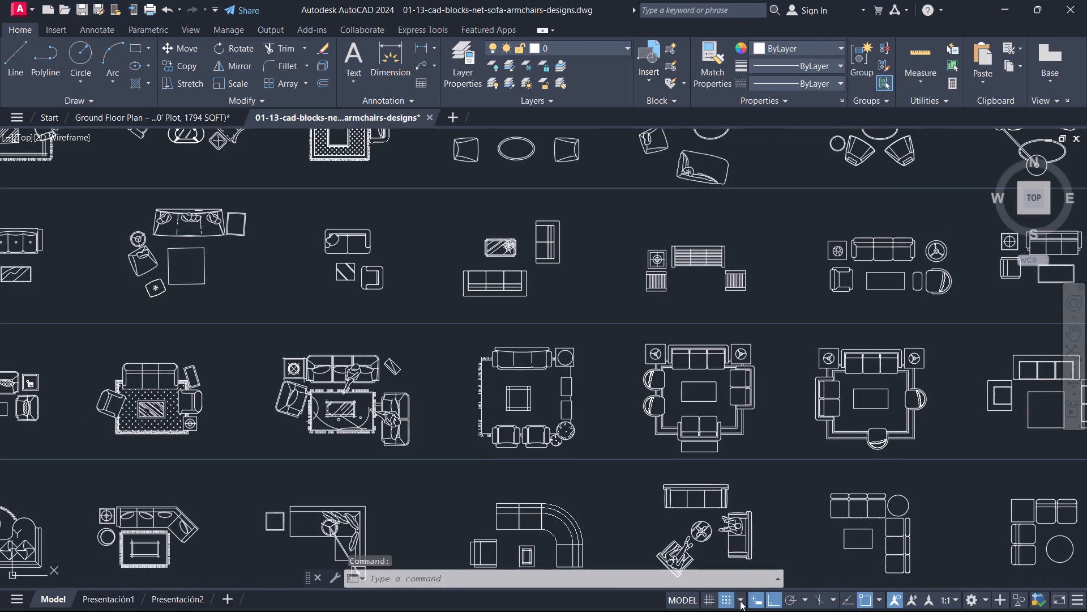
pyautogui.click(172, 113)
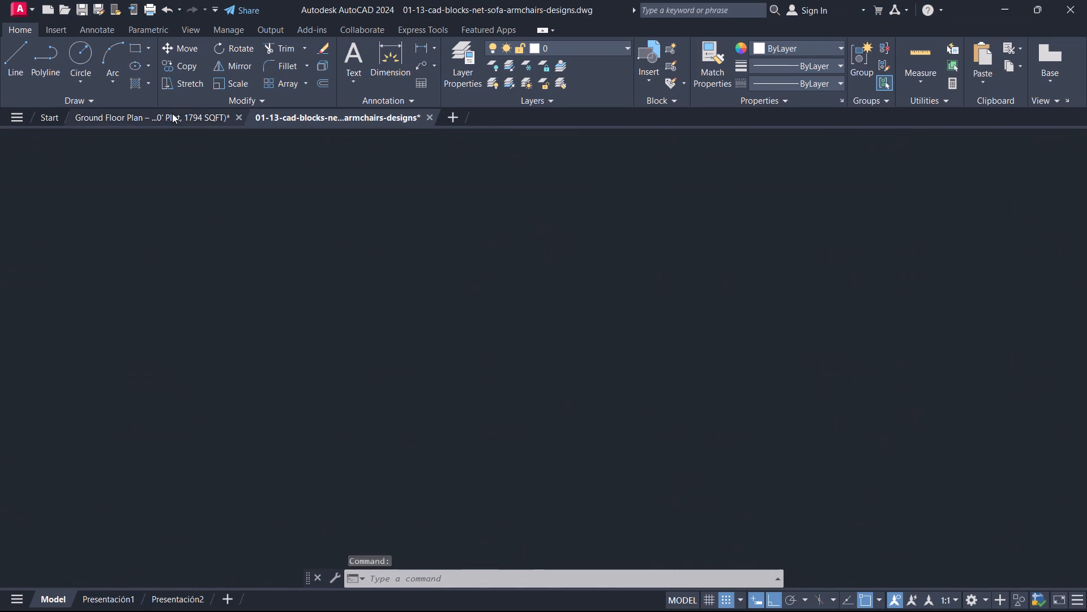
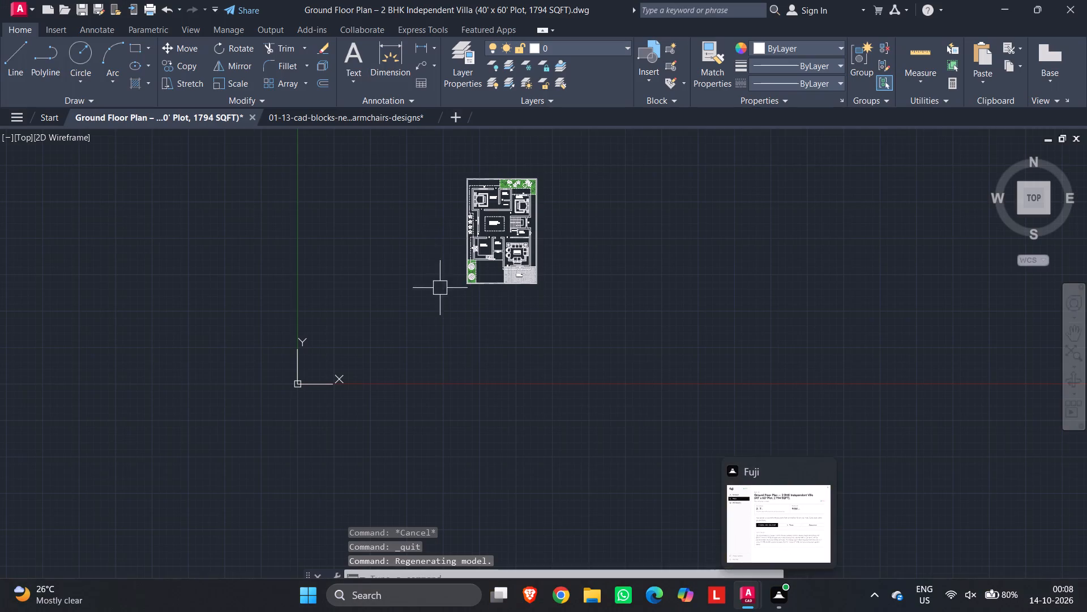
# Add multiline text reading CAR PARKING in the empty area between the planted strip and the lawn.
pyautogui.moveTo(623, 386); pyautogui.dragTo(674, 500, button='middle')
pyautogui.scroll(2, 594, 347)
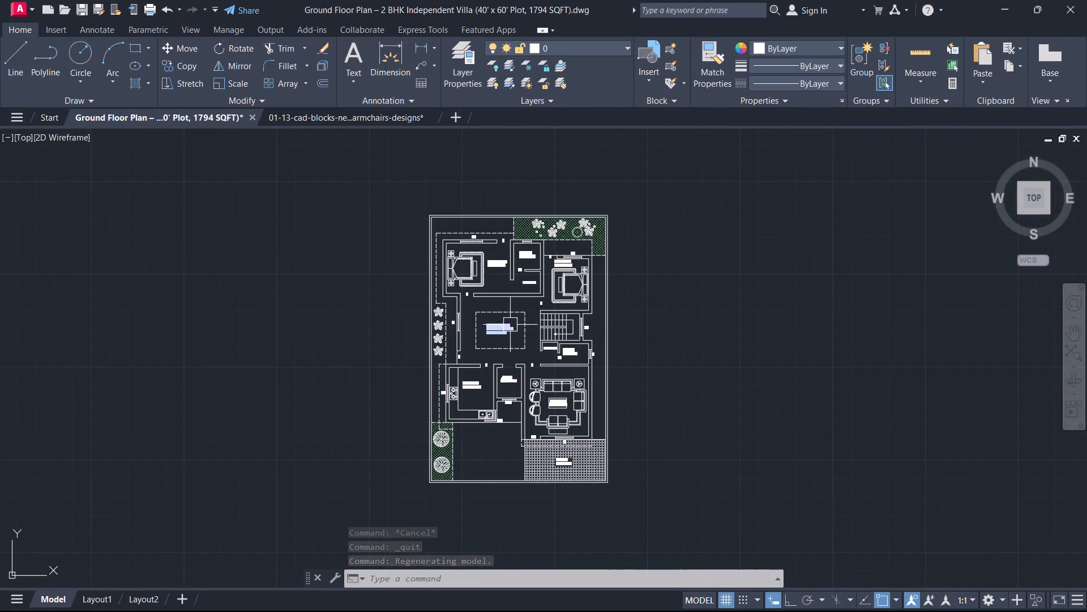
pyautogui.scroll(2, 521, 373)
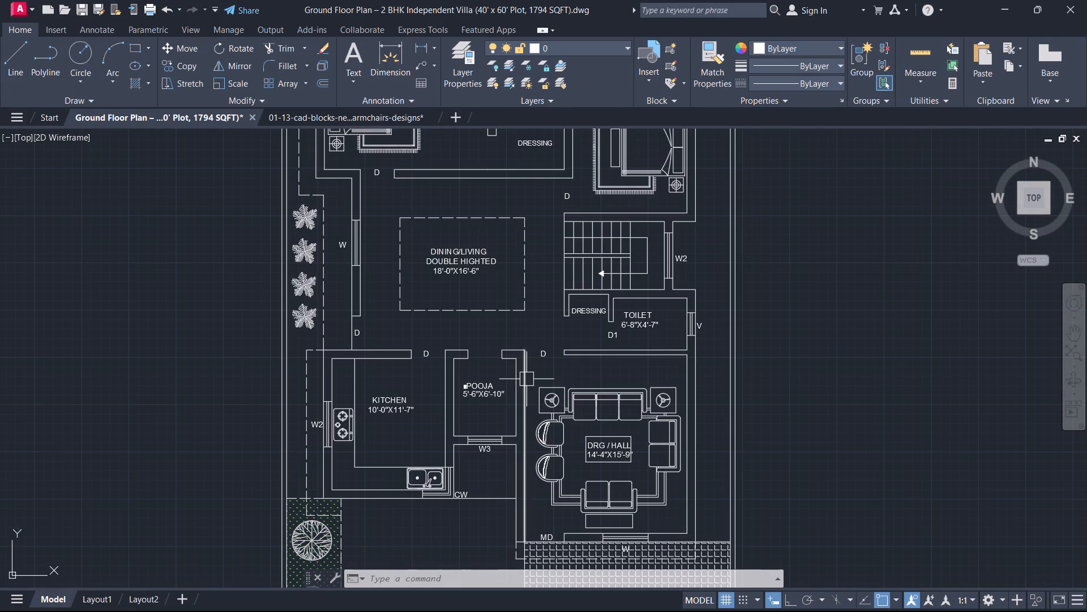
pyautogui.scroll(-1, 521, 379)
pyautogui.scroll(1, 439, 252)
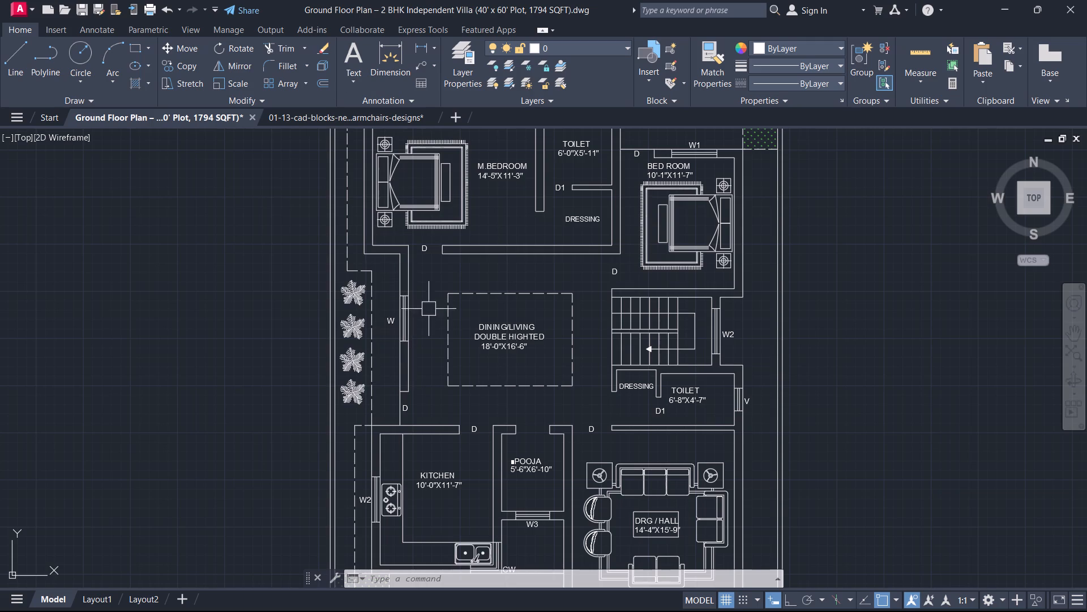
pyautogui.scroll(-3, 515, 365)
pyautogui.scroll(3, 537, 413)
pyautogui.moveTo(538, 415); pyautogui.dragTo(646, 305, button='middle')
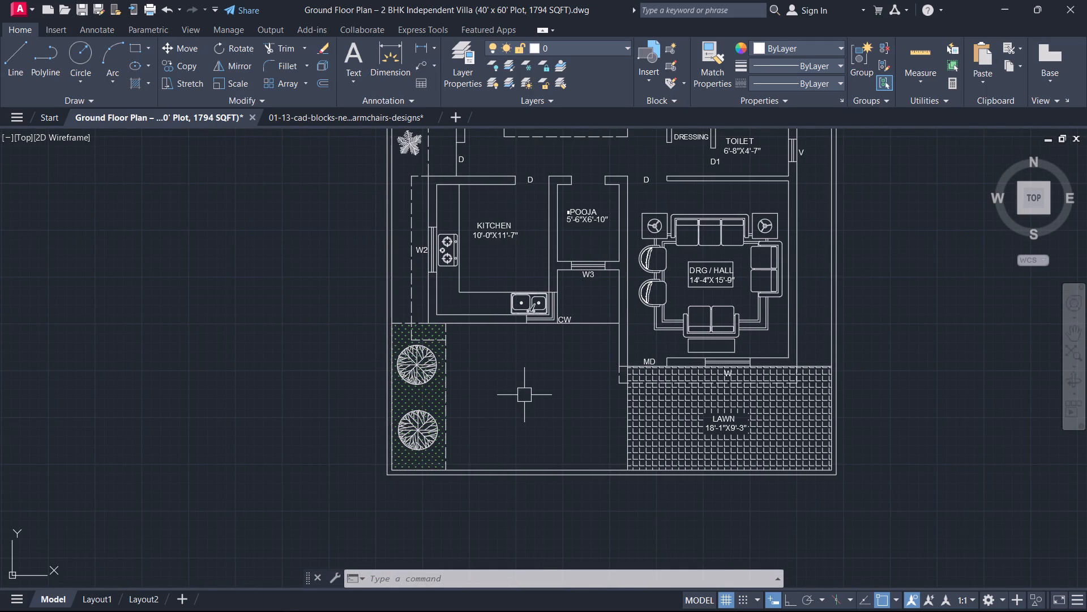
pyautogui.scroll(1, 524, 395)
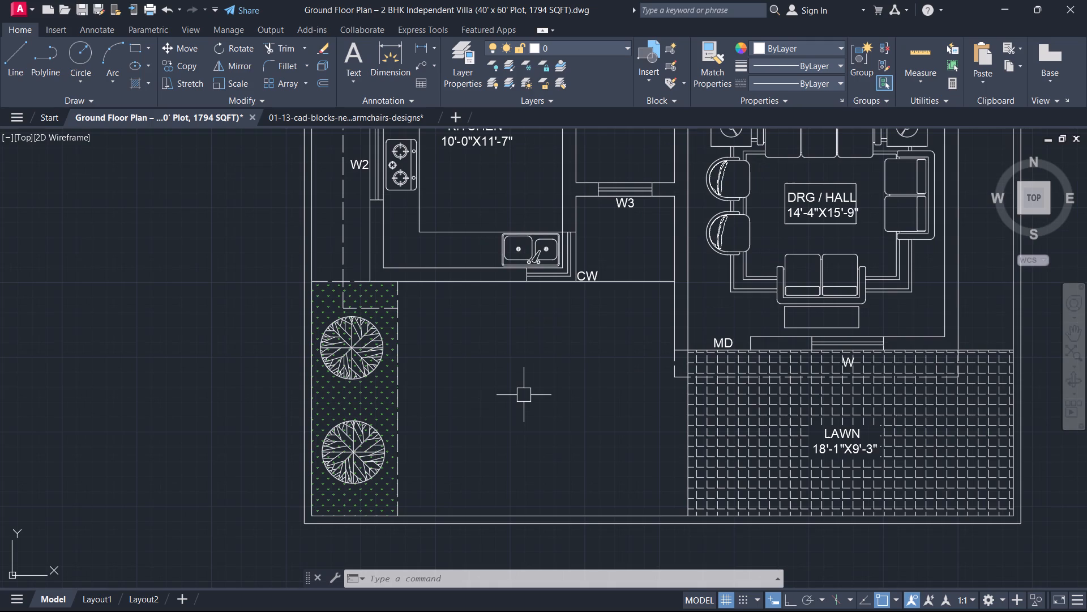
pyautogui.moveTo(503, 415); pyautogui.dragTo(524, 467, button='middle')
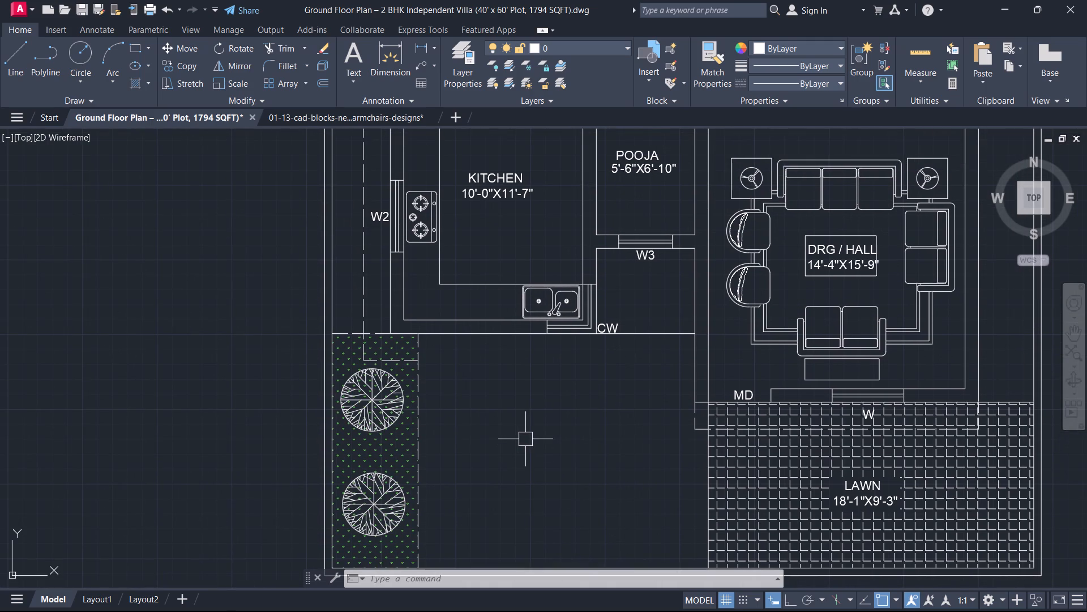
pyautogui.press('t')
pyautogui.press('space')
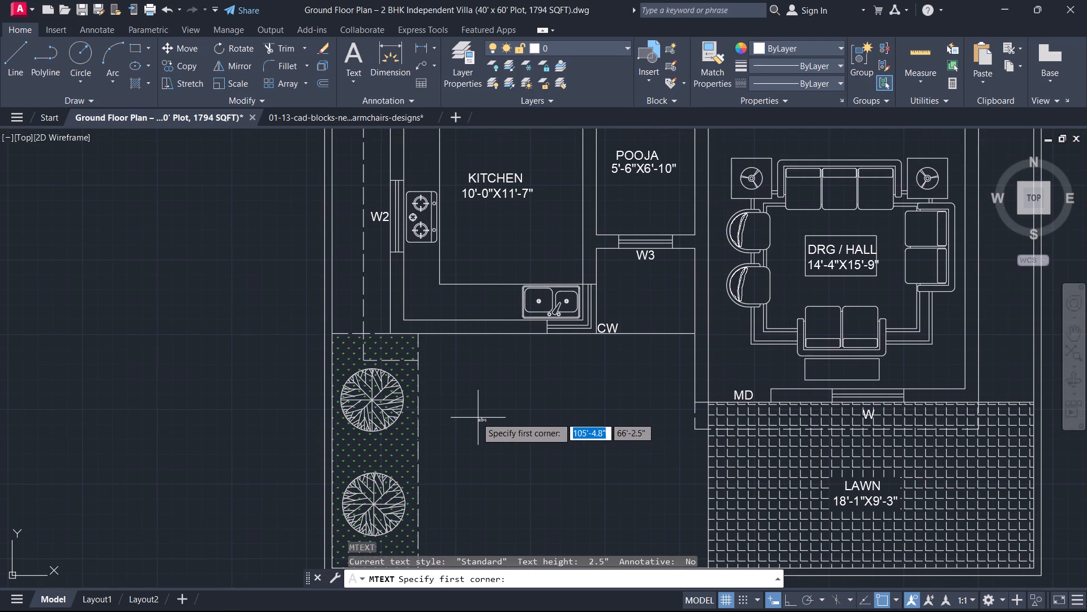
pyautogui.moveTo(460, 415); pyautogui.dragTo(479, 428)
pyautogui.click(637, 448)
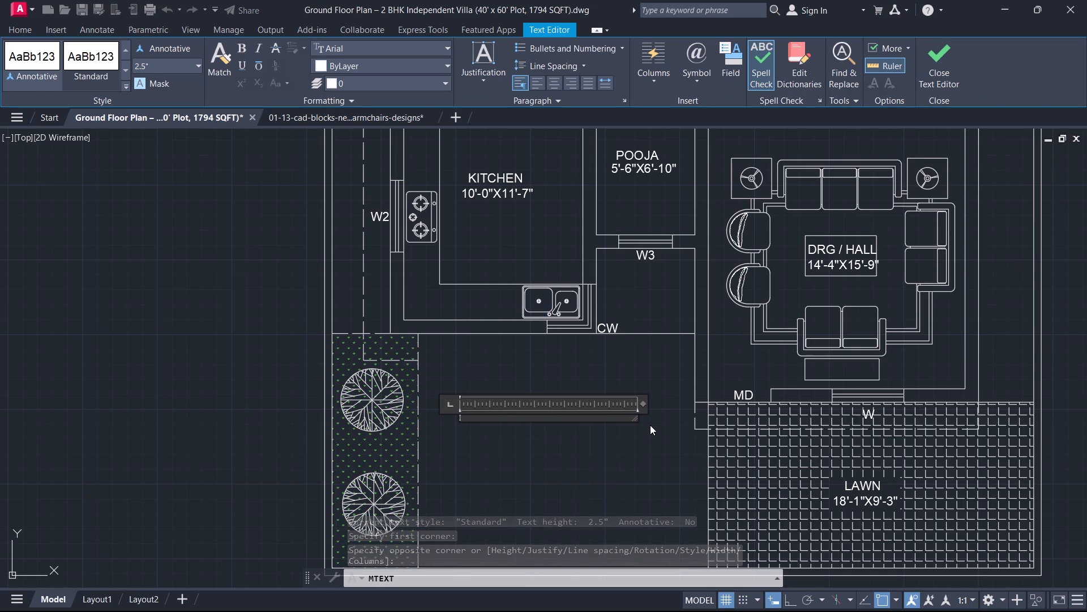
pyautogui.write('CAR')
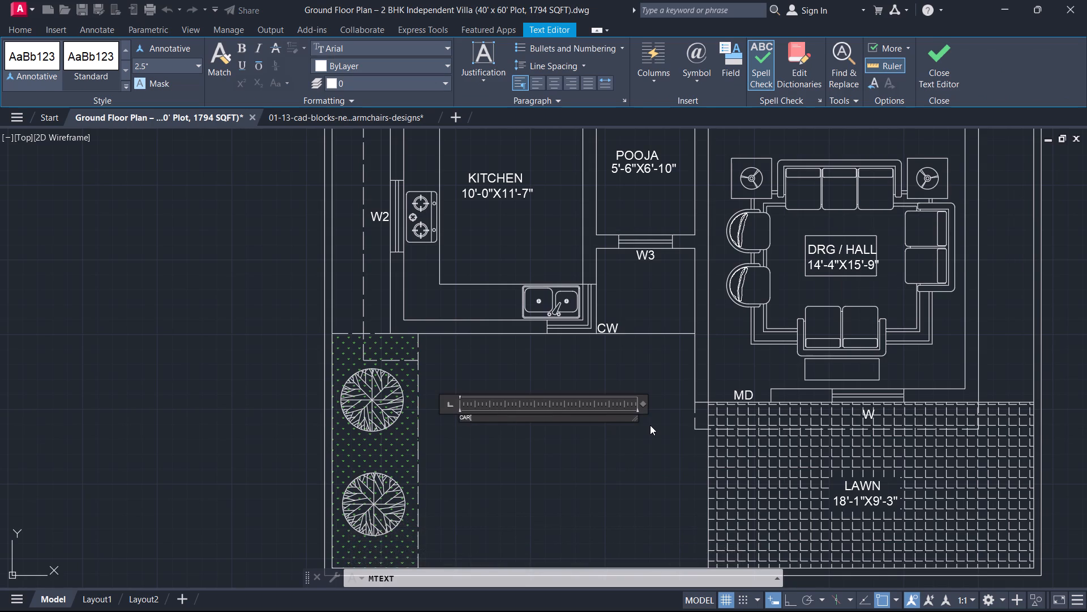
pyautogui.press('space')
pyautogui.write('PARK')
pyautogui.press('i')
pyautogui.press('n')
pyautogui.press('g')
# Add a second line reading 14'-6"X12'4" below CAR PARKING in the same text.
pyautogui.press('Return')
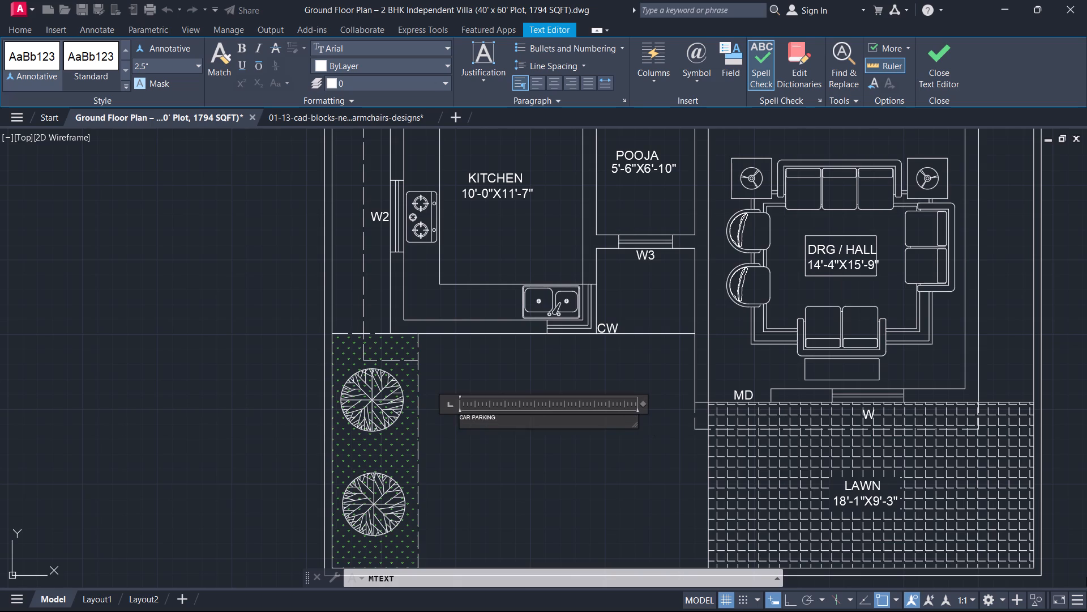
pyautogui.press('1')
pyautogui.press('4')
pyautogui.press("'")
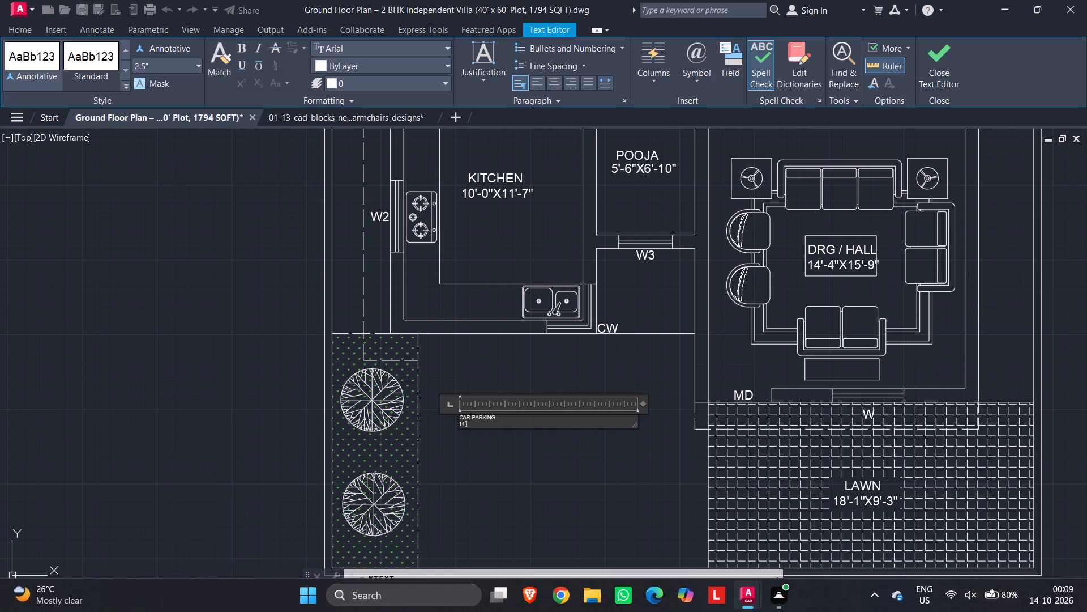
pyautogui.press('-')
pyautogui.press('6')
pyautogui.hotkey('shift', '"')
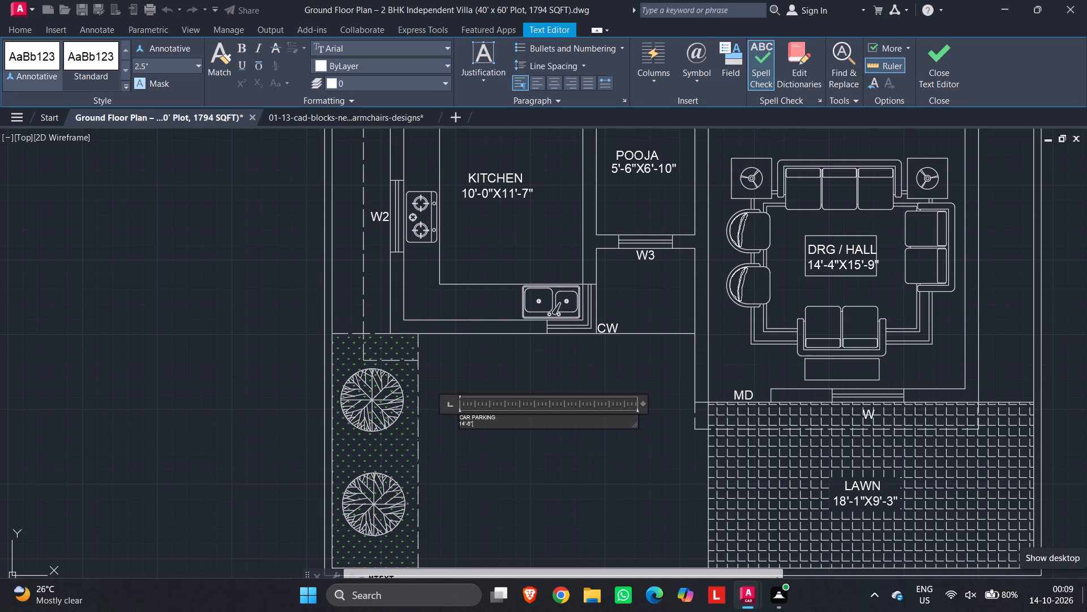
pyautogui.press('-')
pyautogui.press('Left')
pyautogui.press('Right')
pyautogui.press('BackSpace')
pyautogui.press('x')
pyautogui.write('12')
pyautogui.press("'")
pyautogui.press('4')
pyautogui.hotkey('shift', '"')
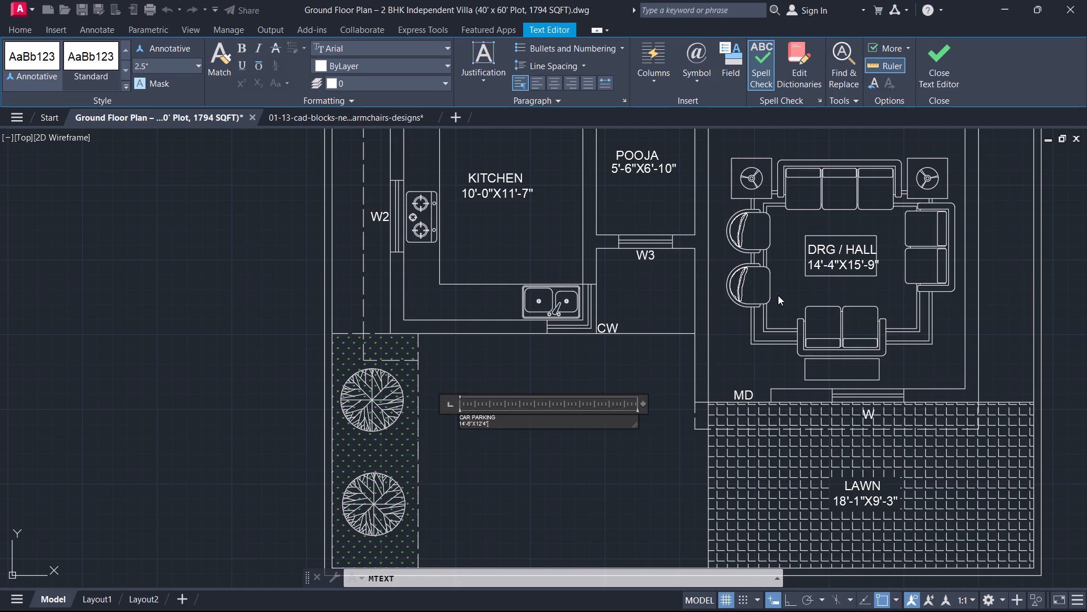
# Set the text height of both CAR PARKING label lines to 6".
pyautogui.scroll(3, 448, 431)
pyautogui.moveTo(567, 441); pyautogui.dragTo(550, 435)
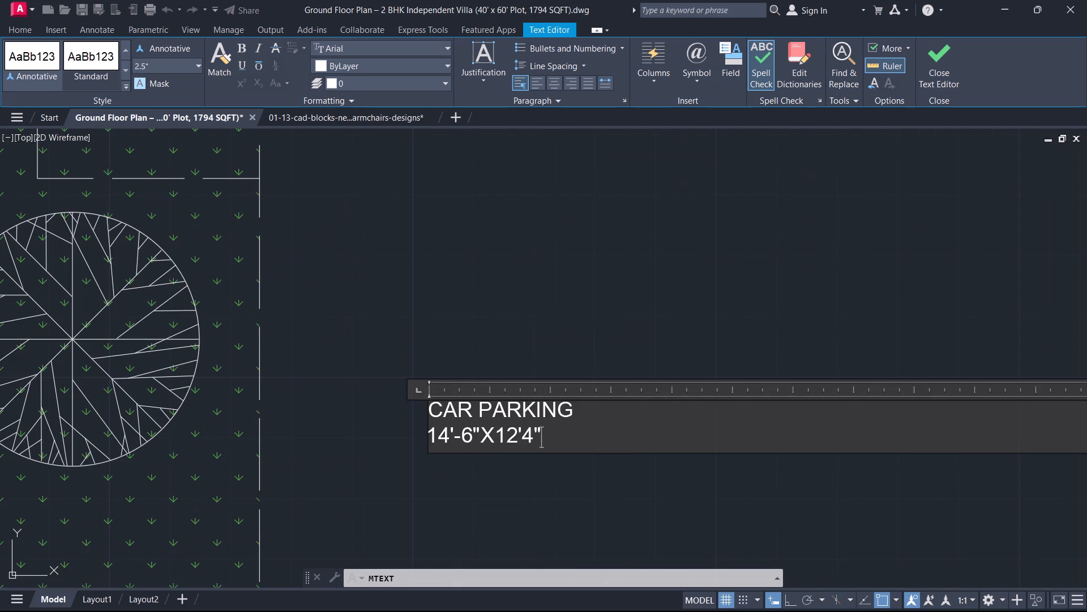
pyautogui.moveTo(550, 435); pyautogui.dragTo(366, 390)
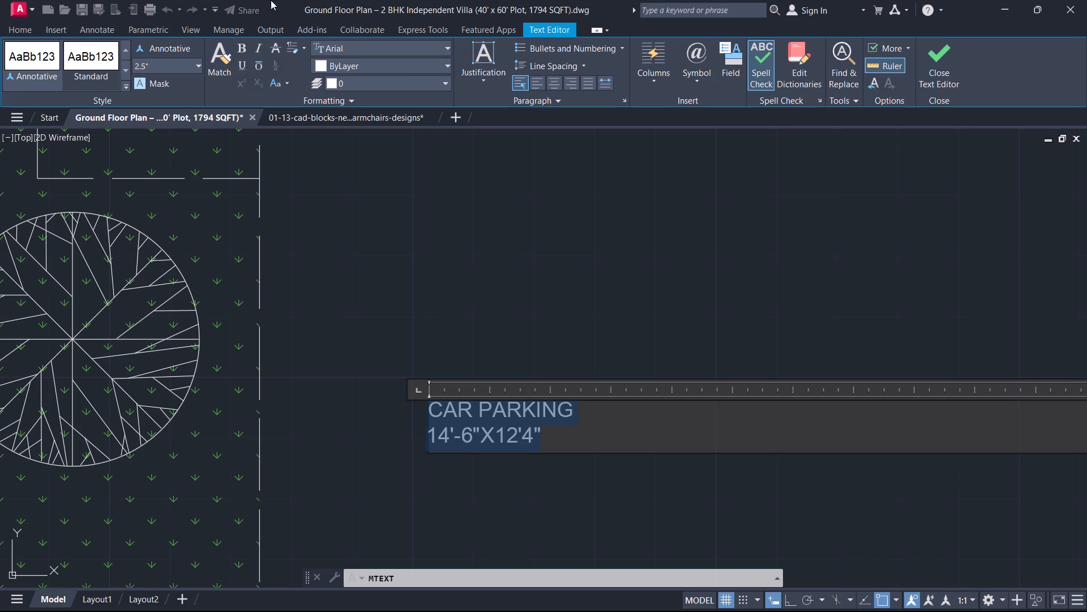
pyautogui.moveTo(178, 67); pyautogui.dragTo(97, 68)
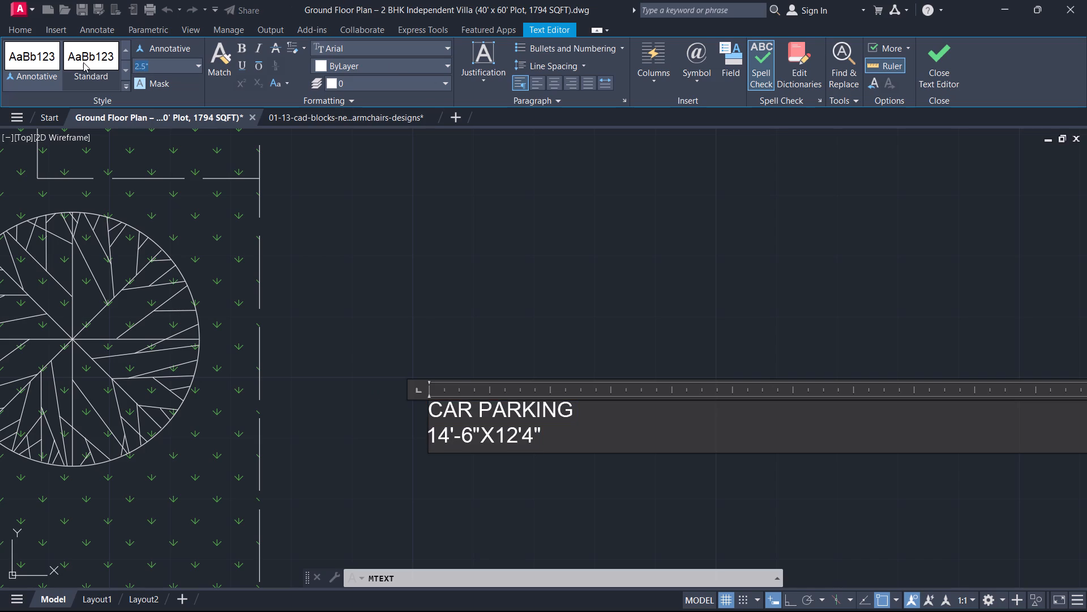
pyautogui.press('6')
pyautogui.press('Return')
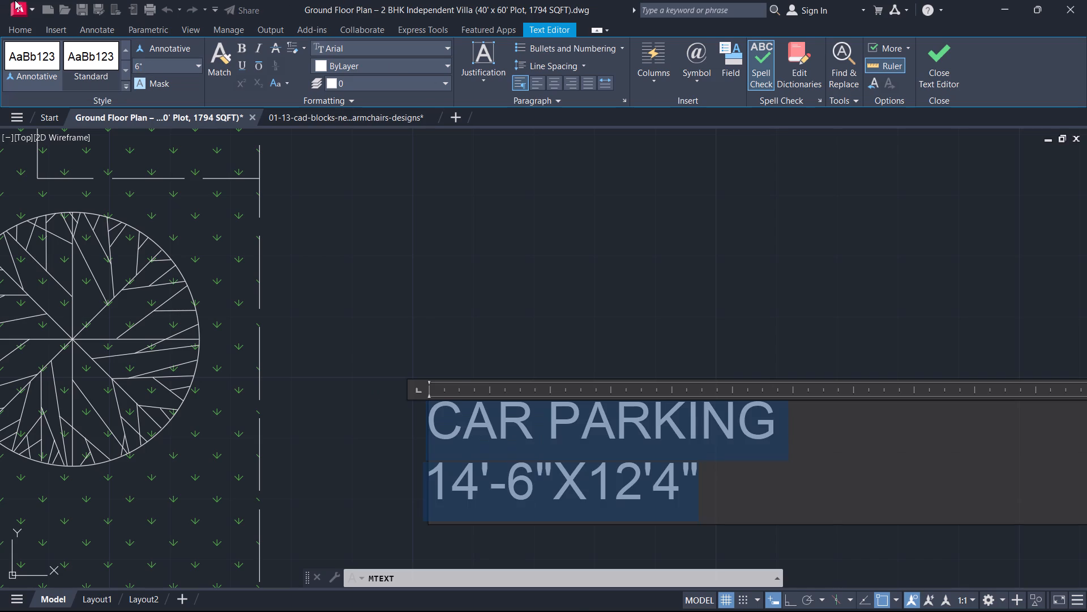
# Indent the label's dimension line by one space to centre it under CAR PARKING, and finish editing the text.
pyautogui.click(435, 484)
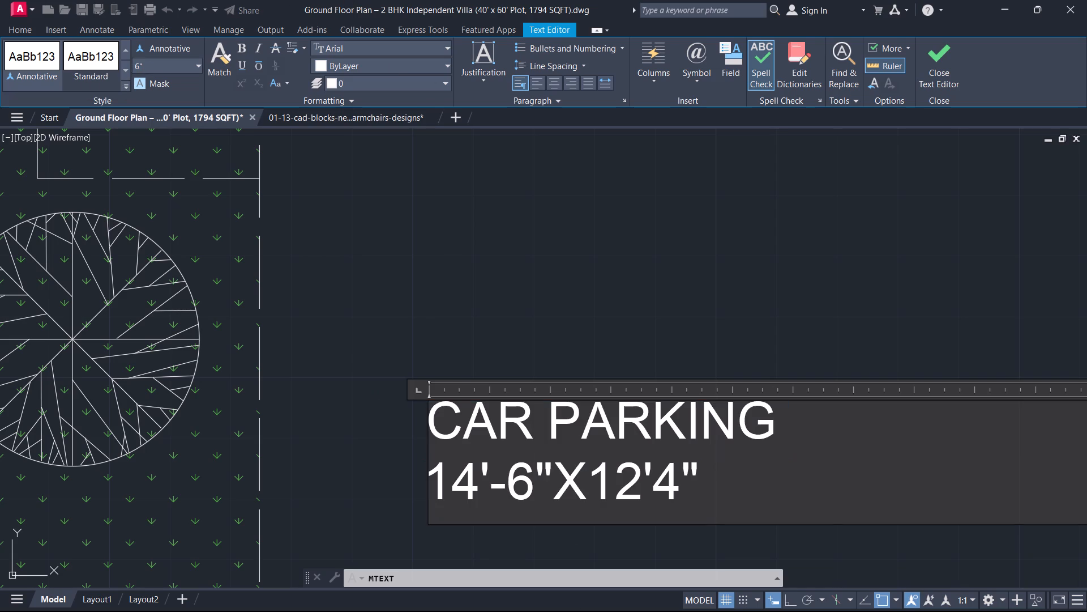
pyautogui.press('n')
pyautogui.press('space')
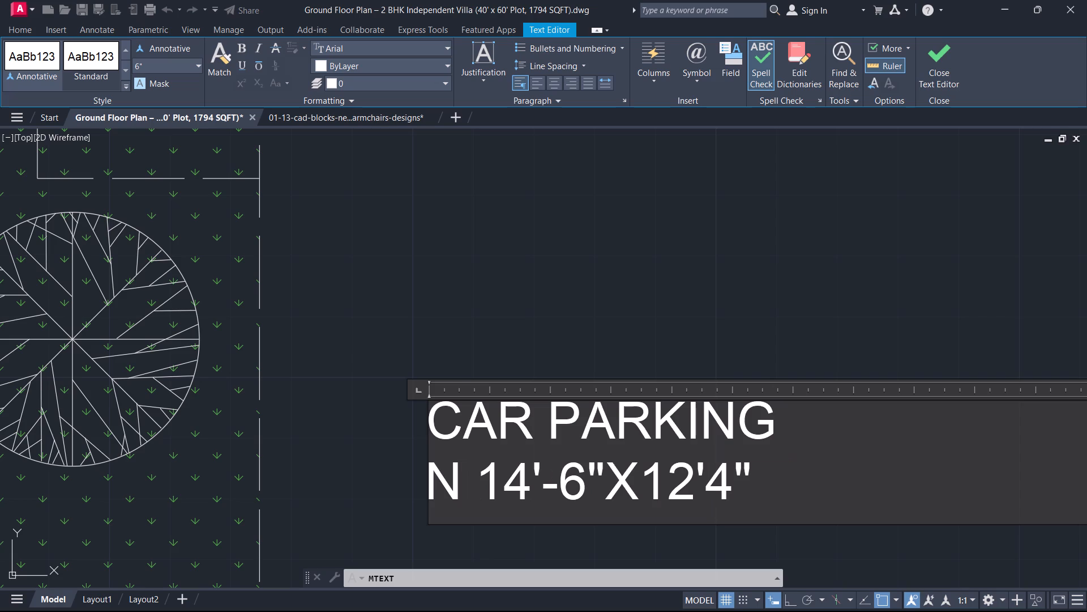
pyautogui.press('Left')
pyautogui.press('BackSpace')
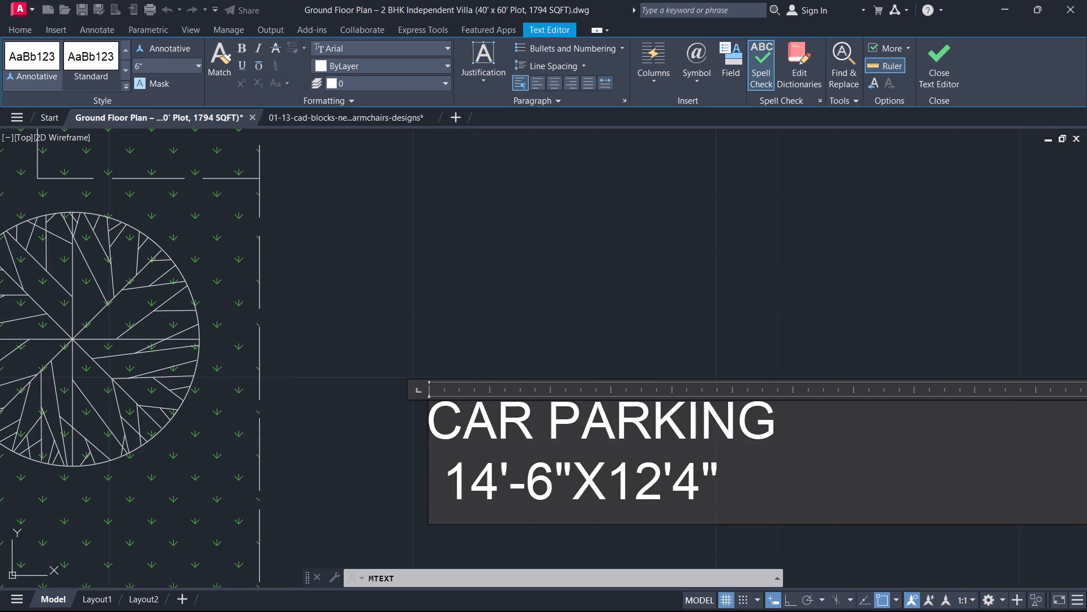
pyautogui.click(942, 142)
# Move the CAR PARKING label about 2'-6" diagonally down and to the right, toward the middle of the parking area.
pyautogui.scroll(-5, 726, 235)
pyautogui.scroll(2, 724, 277)
pyautogui.moveTo(724, 277); pyautogui.dragTo(732, 312, button='middle')
pyautogui.moveTo(739, 371); pyautogui.dragTo(730, 360)
pyautogui.click(696, 298)
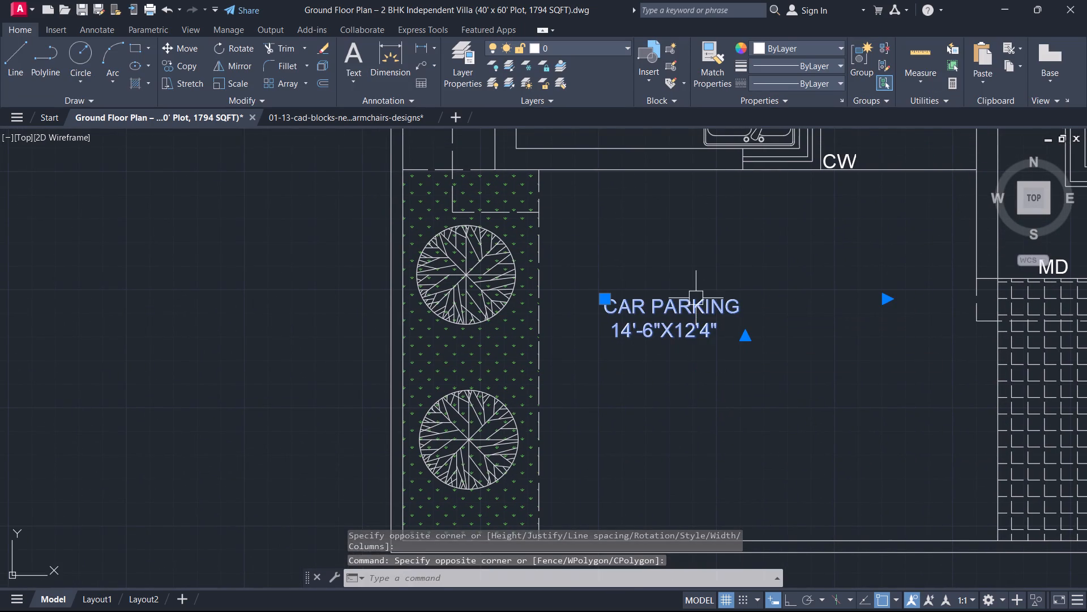
pyautogui.write('M')
pyautogui.press('space')
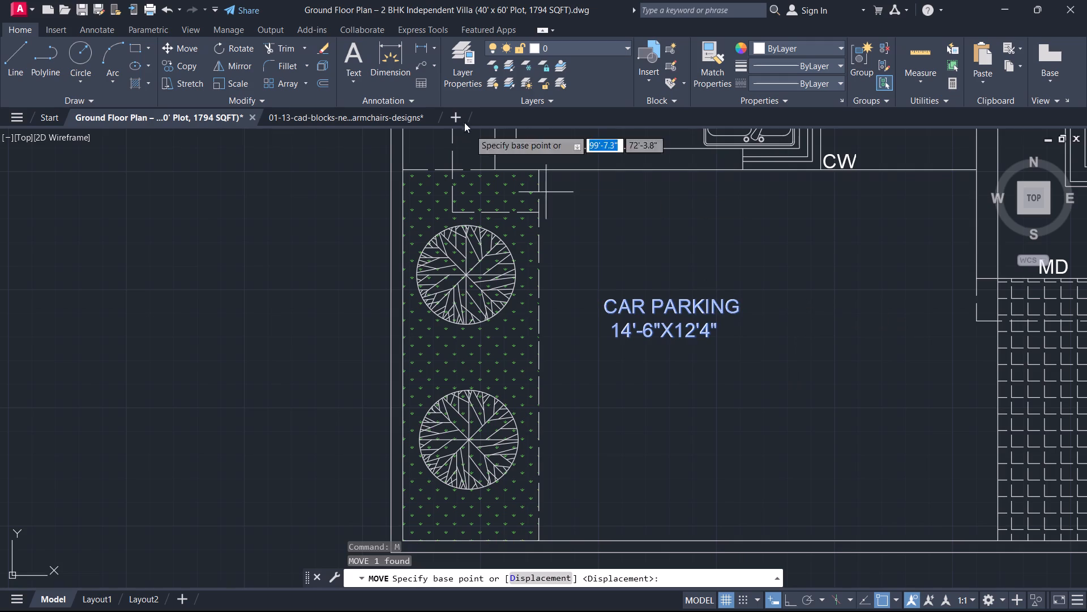
pyautogui.click(651, 310)
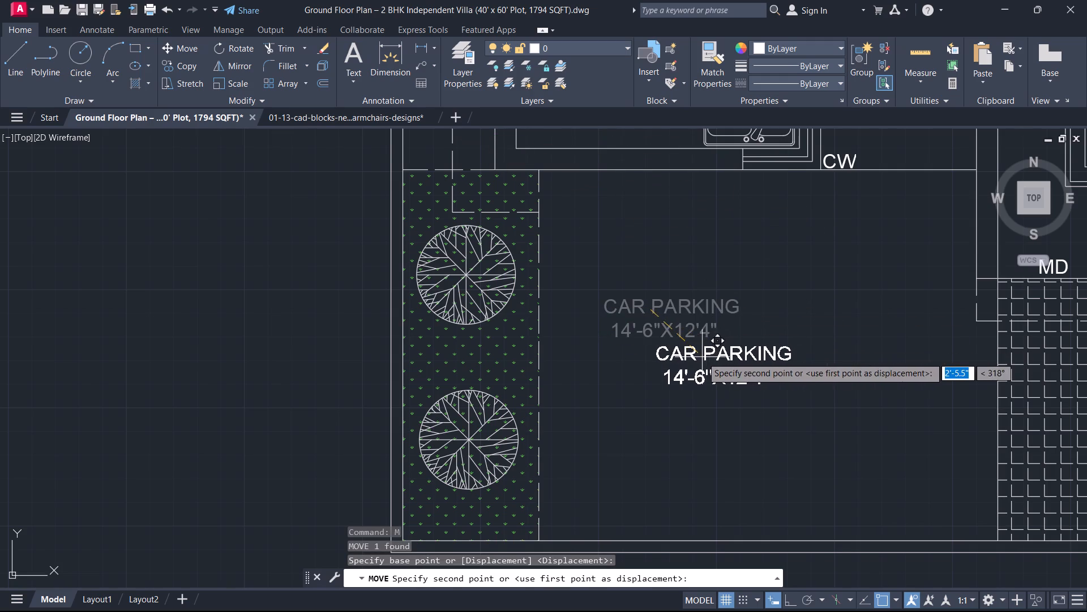
pyautogui.click(702, 357)
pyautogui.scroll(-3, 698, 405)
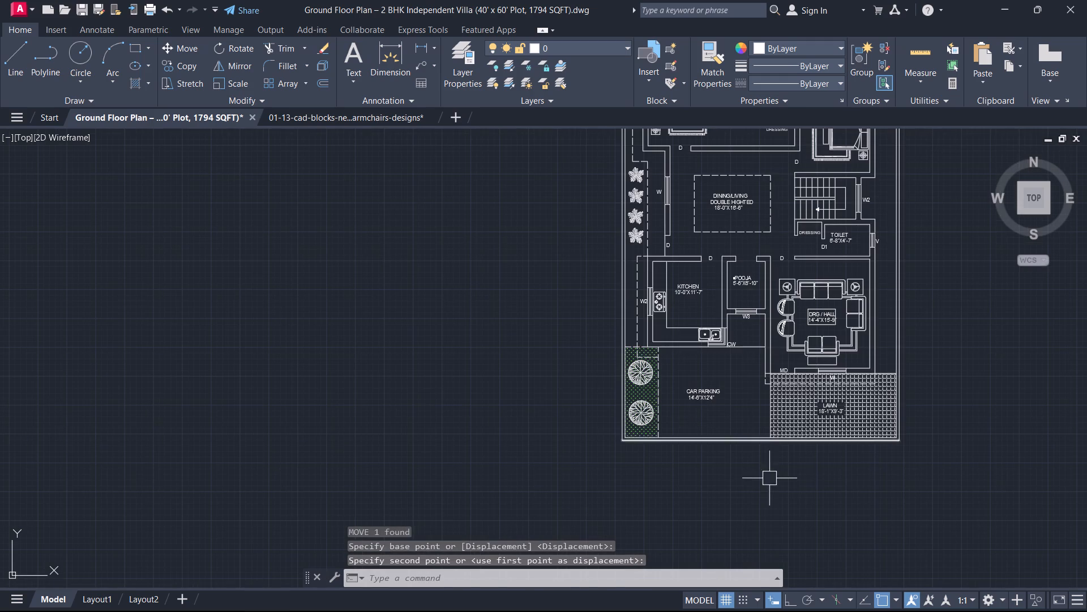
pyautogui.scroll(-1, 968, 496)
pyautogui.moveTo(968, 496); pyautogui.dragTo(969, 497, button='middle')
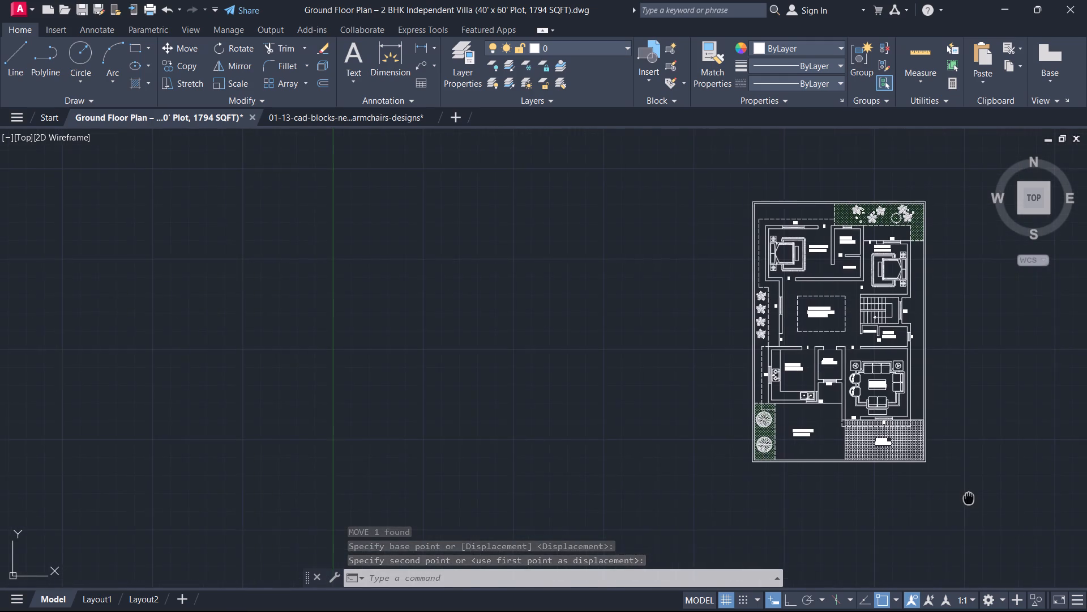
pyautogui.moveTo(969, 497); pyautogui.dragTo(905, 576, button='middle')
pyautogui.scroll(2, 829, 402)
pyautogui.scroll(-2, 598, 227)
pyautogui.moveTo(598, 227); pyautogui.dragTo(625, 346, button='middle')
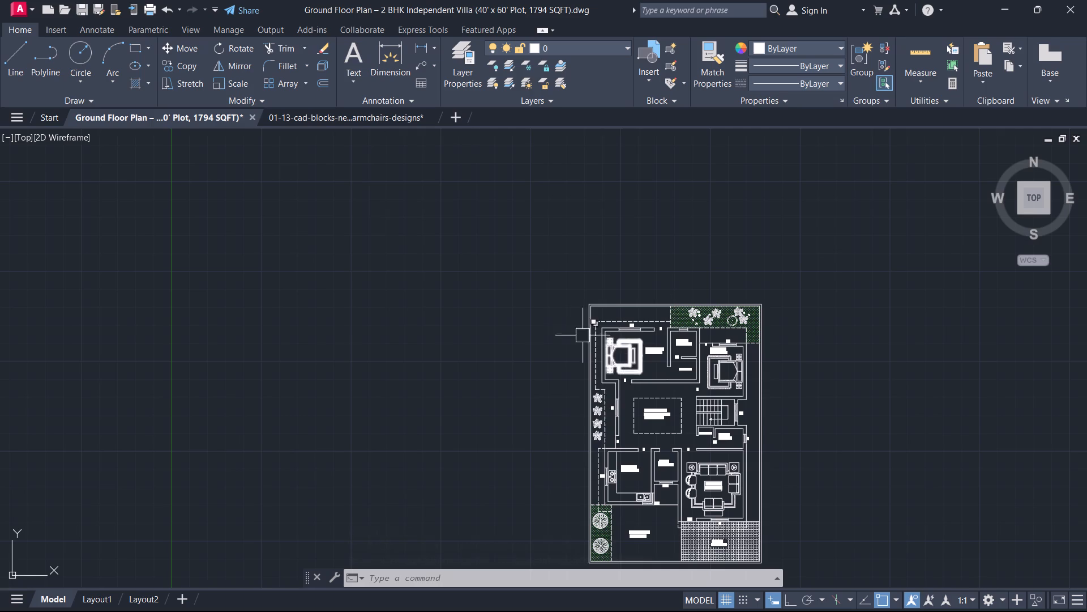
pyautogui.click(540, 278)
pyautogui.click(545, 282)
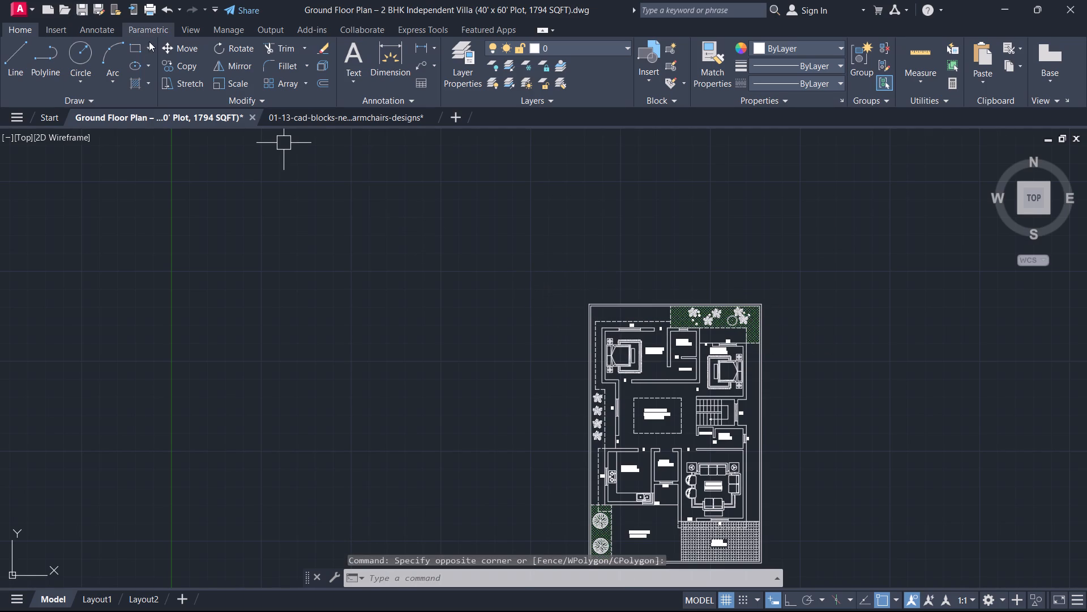
# Add a horizontal linear dimension just above the plan, spanning the full width of the outer plot boundary.
pyautogui.click(420, 52)
pyautogui.scroll(3, 653, 324)
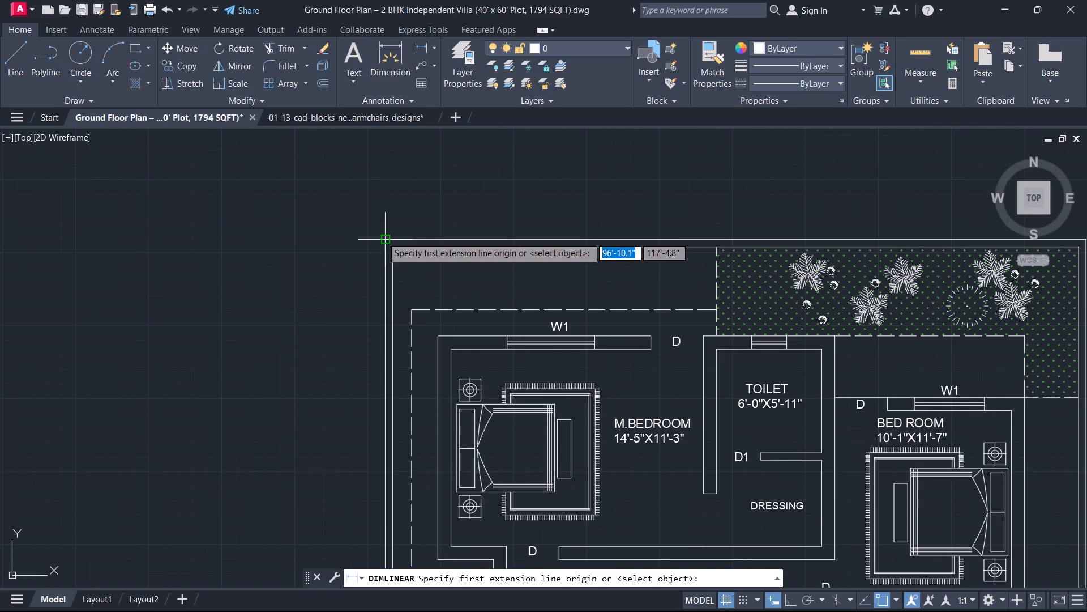
pyautogui.click(382, 237)
pyautogui.scroll(-1, 653, 290)
pyautogui.moveTo(653, 290); pyautogui.dragTo(243, 302, button='middle')
pyautogui.scroll(1, 439, 269)
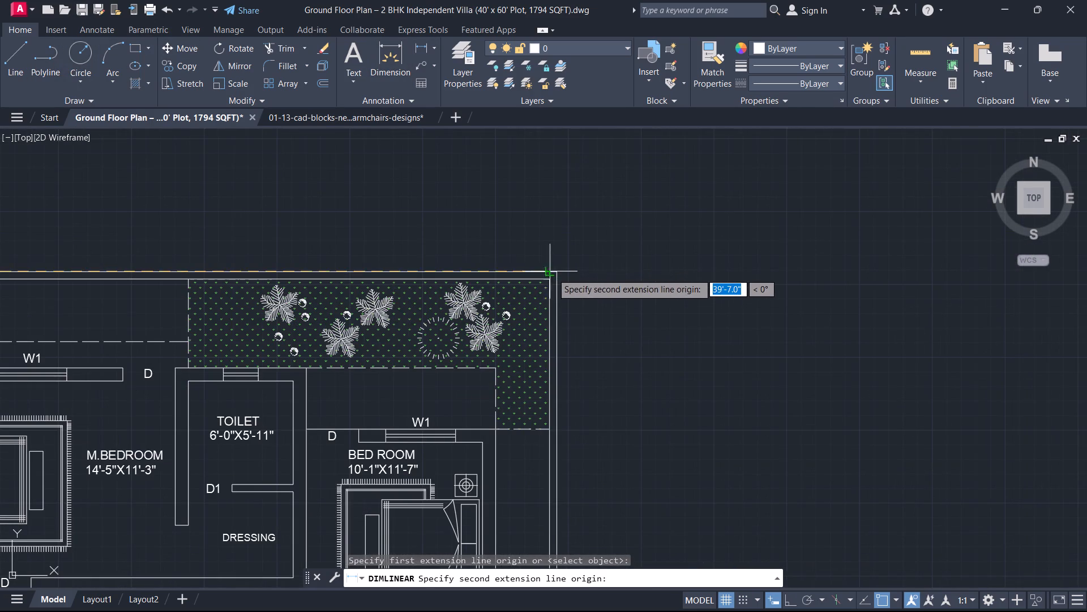
pyautogui.click(560, 273)
pyautogui.click(553, 245)
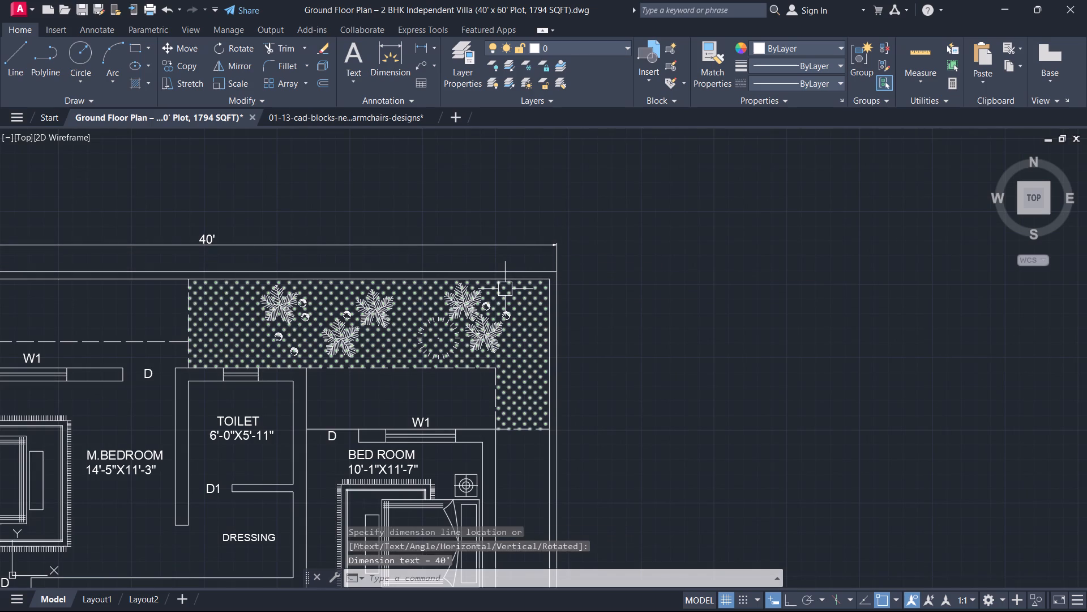
# Add a vertical linear dimension beside the plan's right edge, from the outer boundary's top corner to its bottom corner.
pyautogui.scroll(-2, 479, 273)
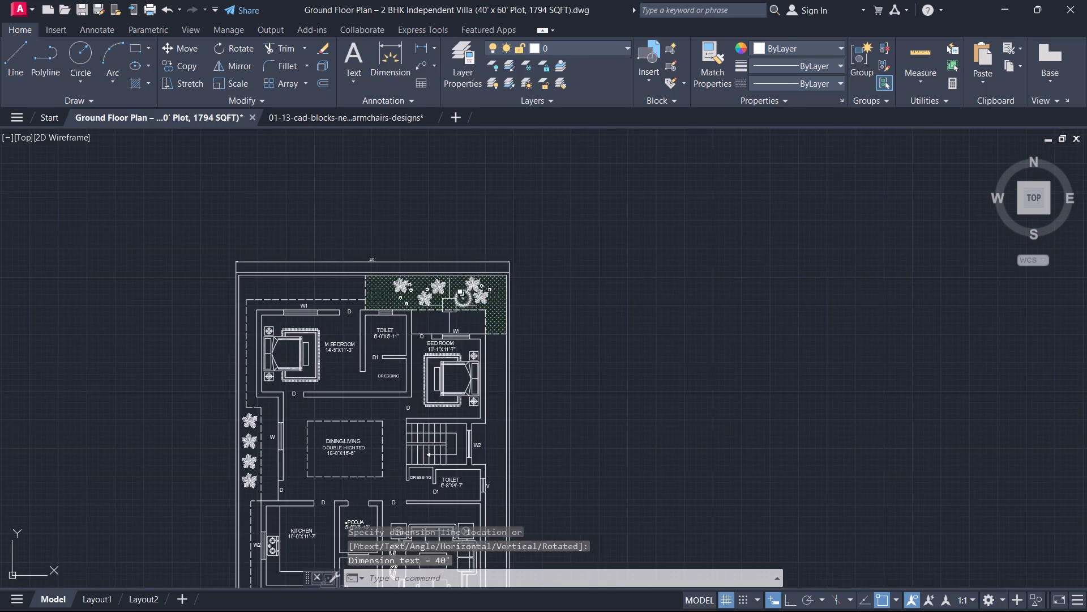
pyautogui.scroll(1, 388, 297)
pyautogui.moveTo(299, 173); pyautogui.dragTo(303, 206, button='right')
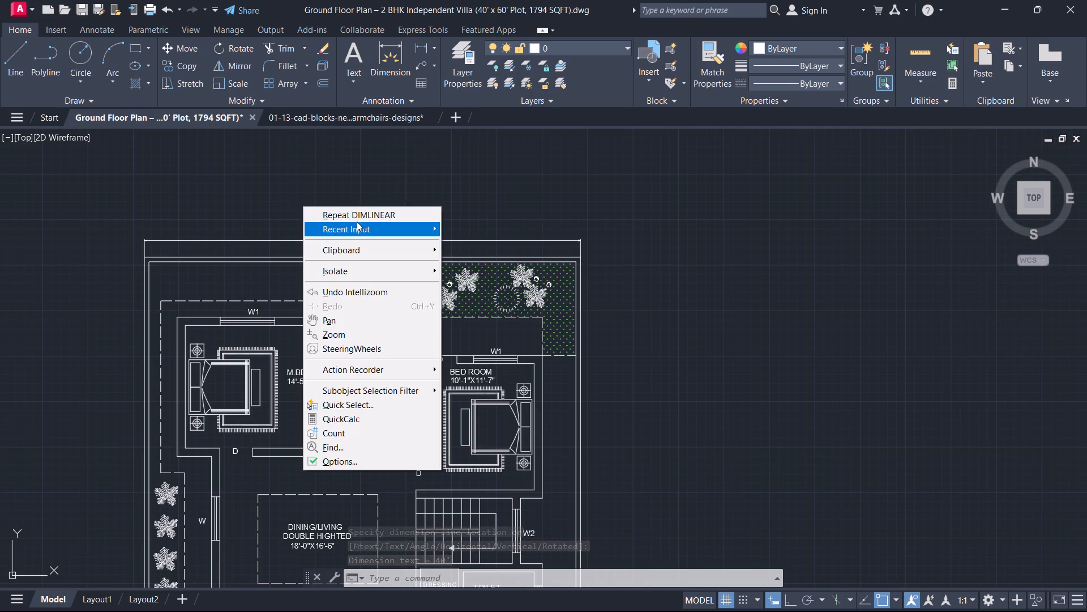
pyautogui.click(360, 217)
pyautogui.scroll(-1, 374, 296)
pyautogui.scroll(2, 499, 305)
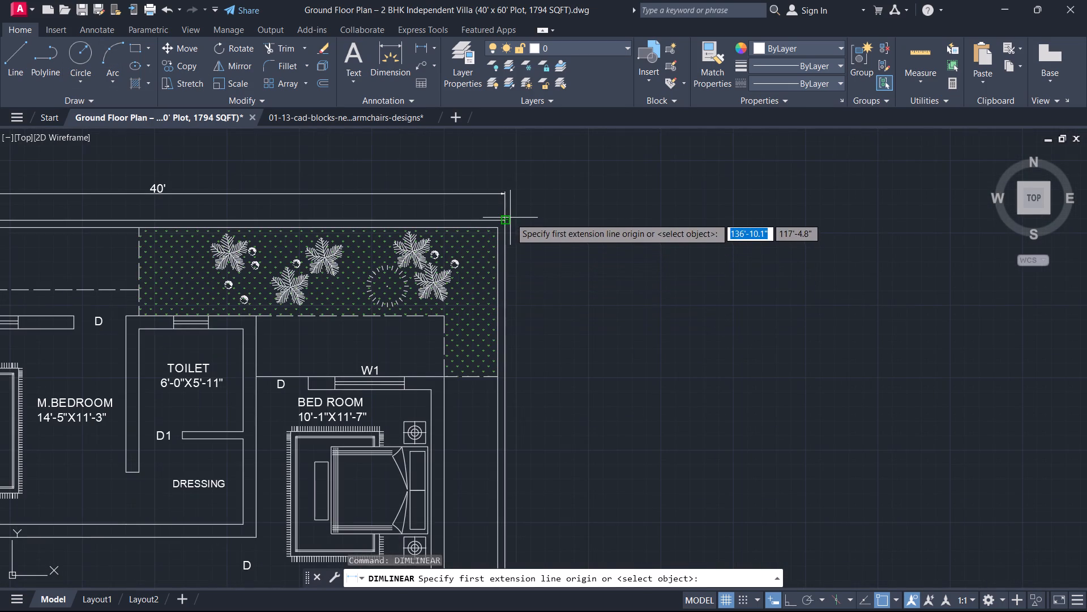
pyautogui.click(510, 218)
pyautogui.scroll(-2, 537, 449)
pyautogui.moveTo(537, 449); pyautogui.dragTo(542, 265, button='middle')
pyautogui.moveTo(557, 453); pyautogui.dragTo(557, 298, button='middle')
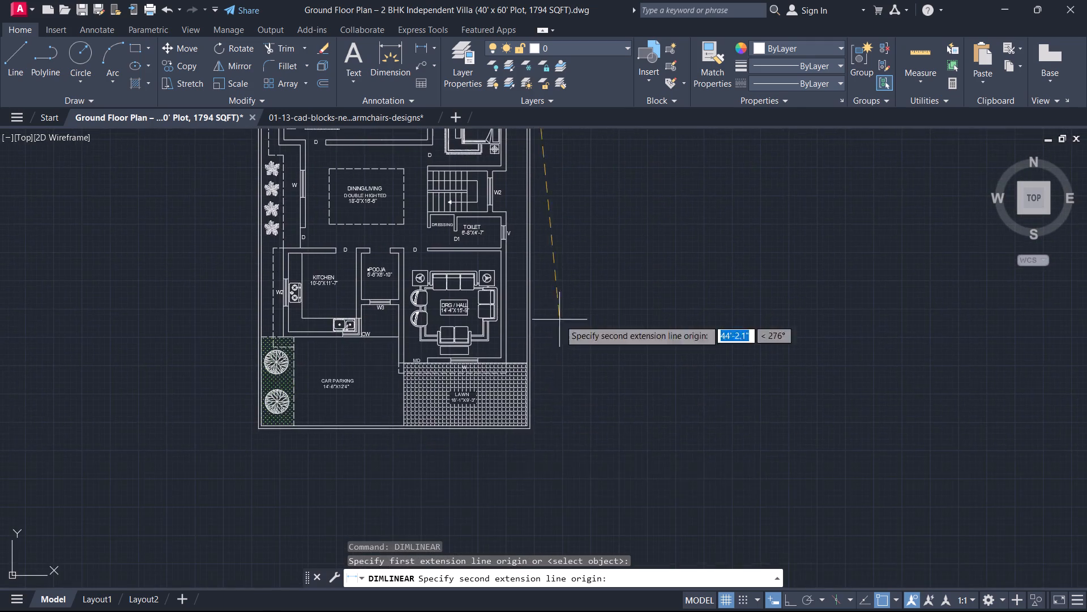
pyautogui.scroll(3, 531, 473)
pyautogui.scroll(1, 491, 343)
pyautogui.click(503, 330)
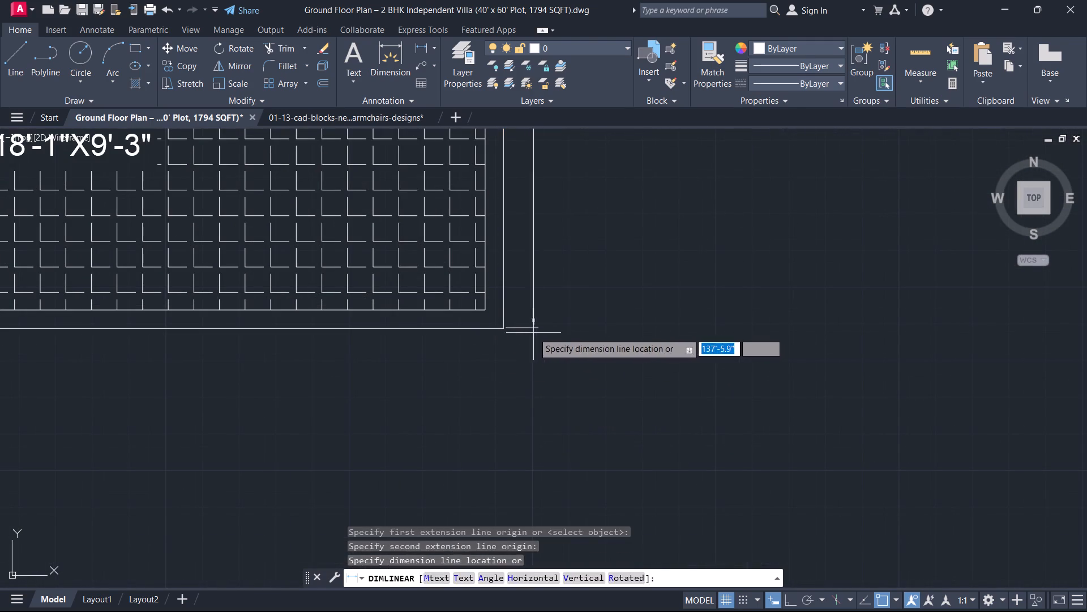
pyautogui.click(536, 331)
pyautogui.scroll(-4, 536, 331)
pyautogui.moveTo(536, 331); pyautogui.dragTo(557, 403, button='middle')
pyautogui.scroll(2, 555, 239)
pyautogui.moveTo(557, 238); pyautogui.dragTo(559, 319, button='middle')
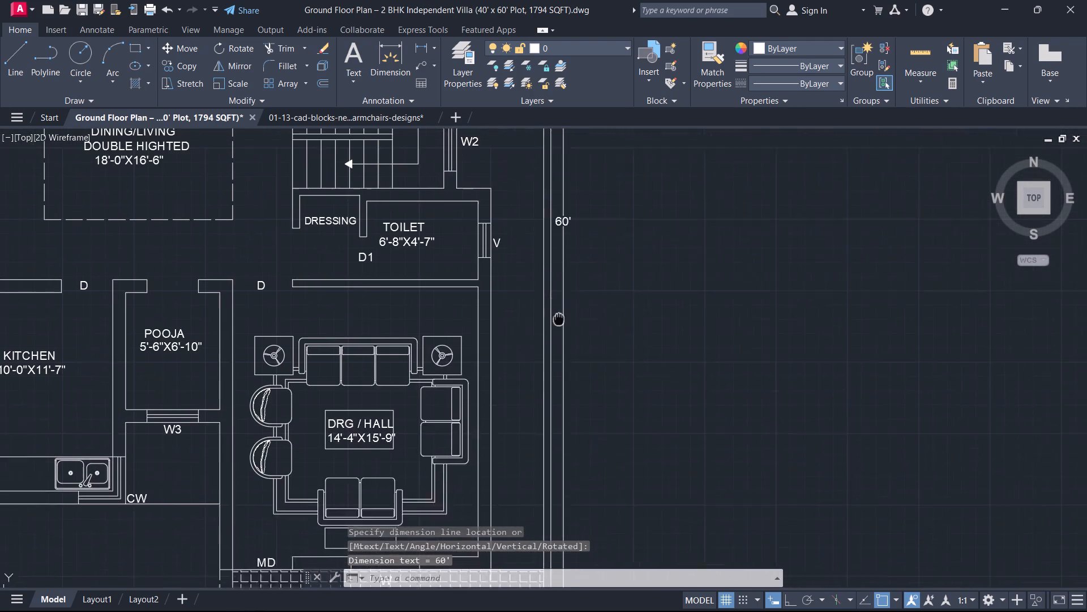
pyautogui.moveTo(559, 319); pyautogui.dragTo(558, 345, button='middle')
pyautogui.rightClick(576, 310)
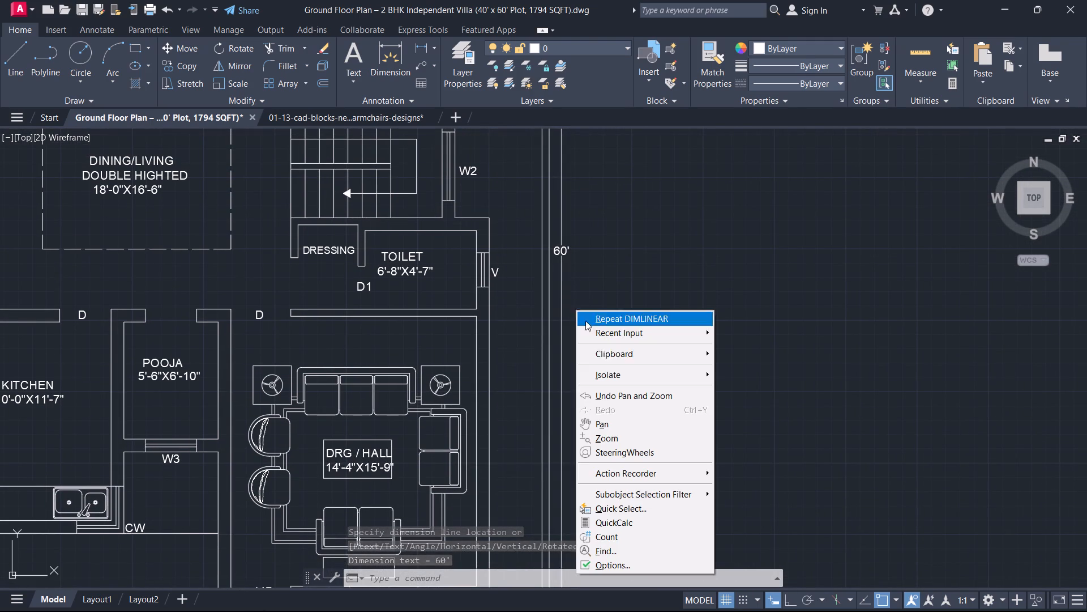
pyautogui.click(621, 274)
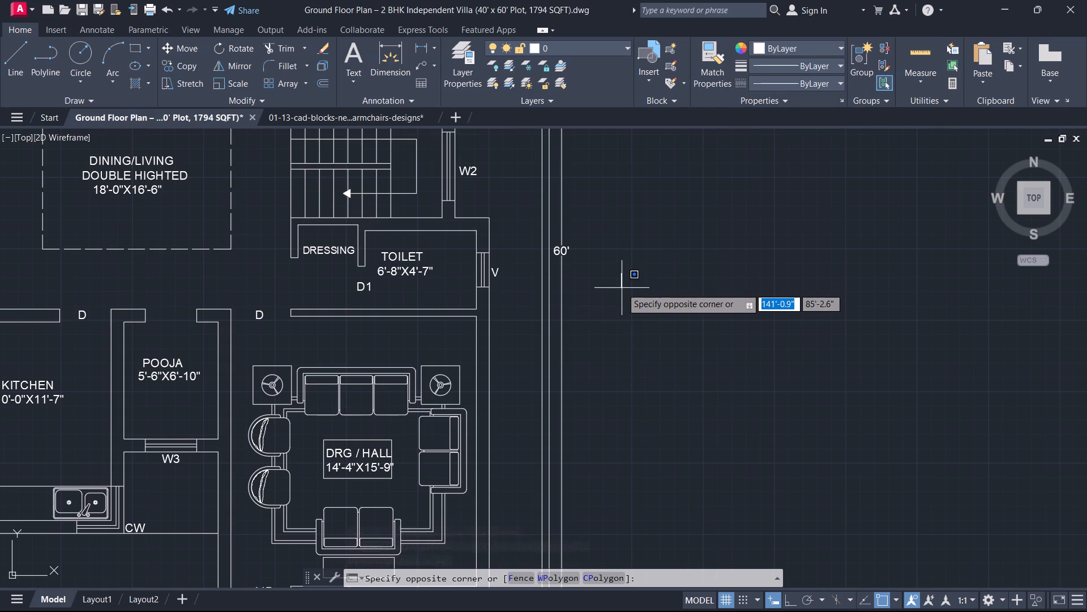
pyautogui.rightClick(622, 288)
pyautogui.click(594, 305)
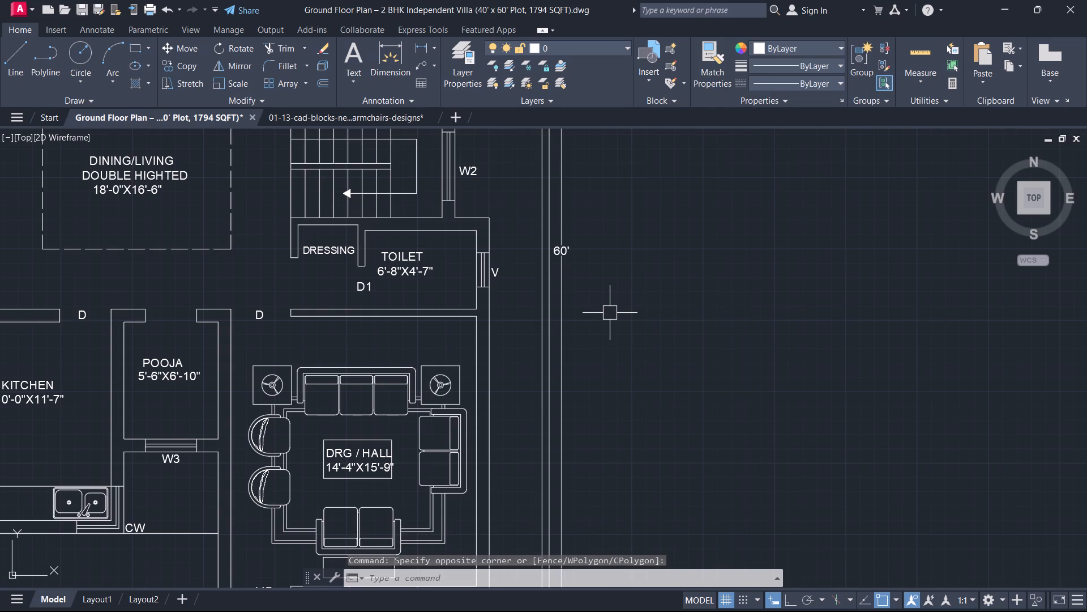
# Set the ISO-25 dimension style's text height to 8" and make the style current.
pyautogui.write('D')
pyautogui.press('space')
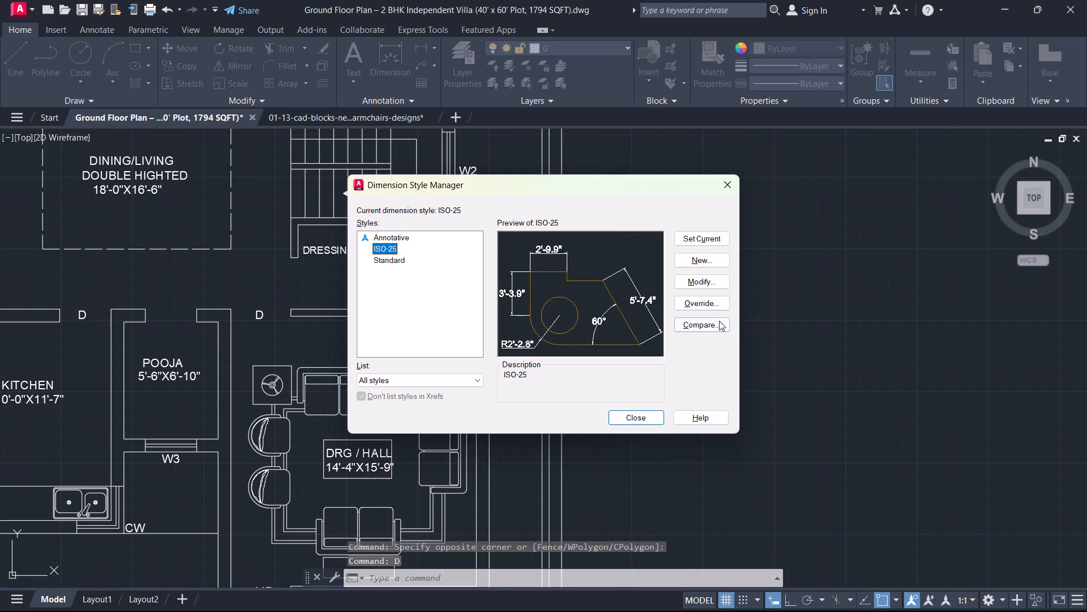
pyautogui.click(716, 280)
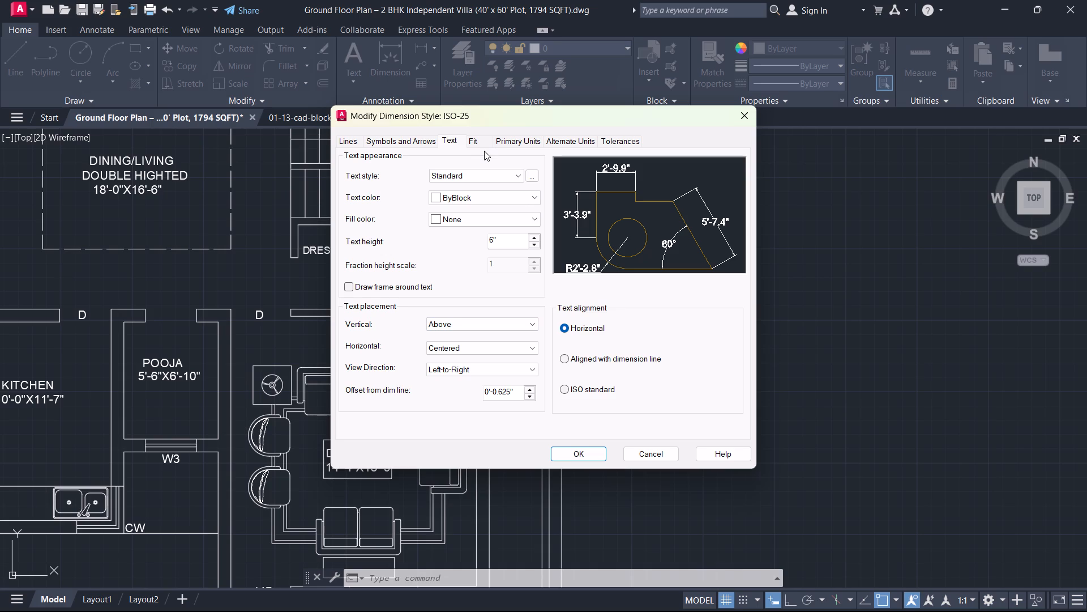
pyautogui.click(424, 138)
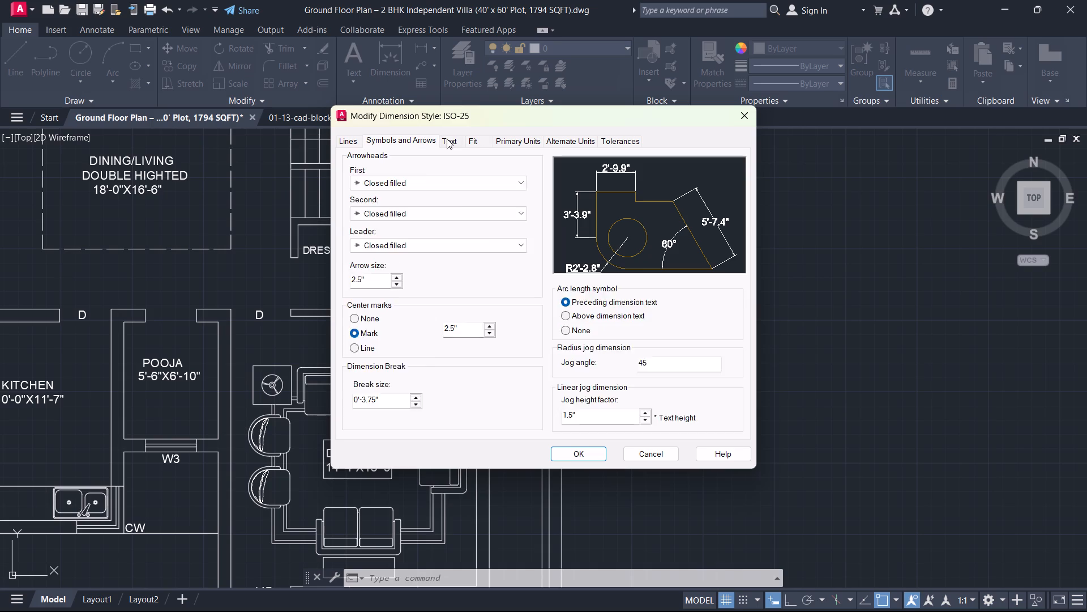
pyautogui.click(452, 139)
pyautogui.click(514, 144)
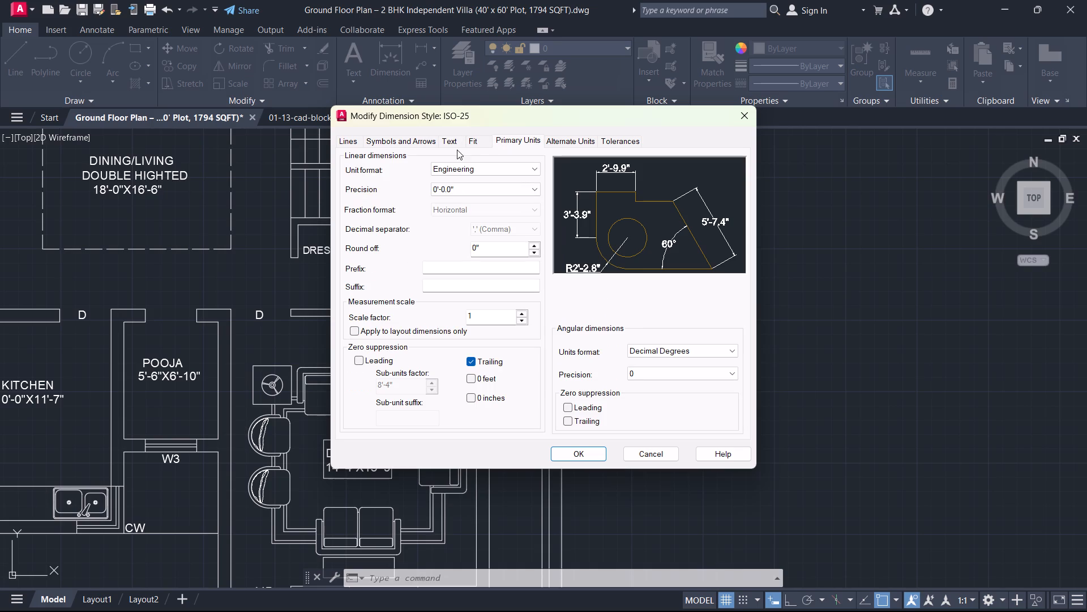
pyautogui.click(460, 139)
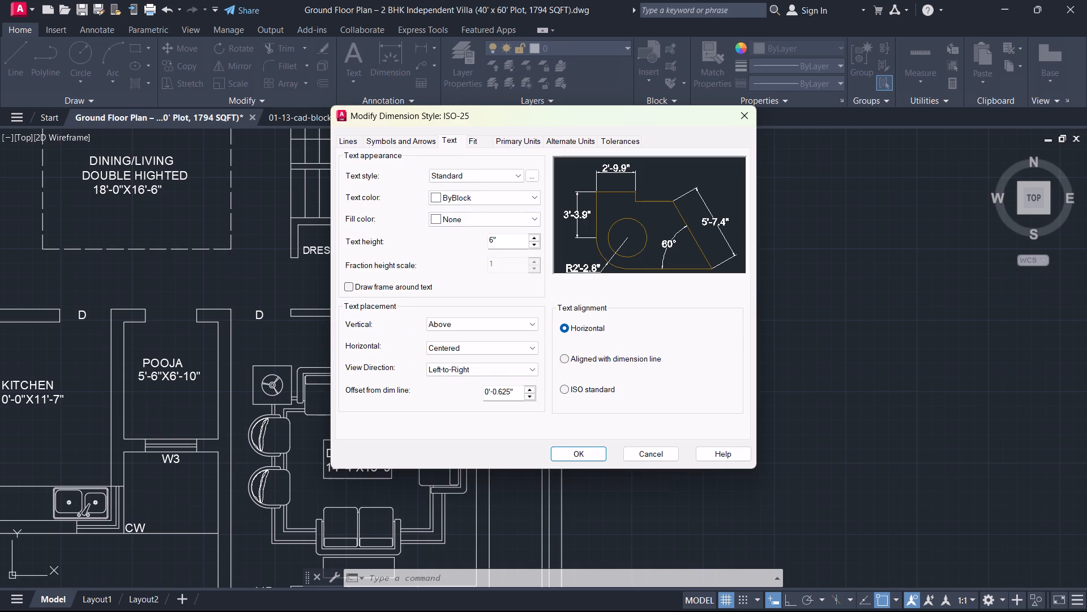
pyautogui.click(508, 239)
pyautogui.moveTo(508, 237); pyautogui.dragTo(444, 246)
pyautogui.press('8')
pyautogui.press('Return')
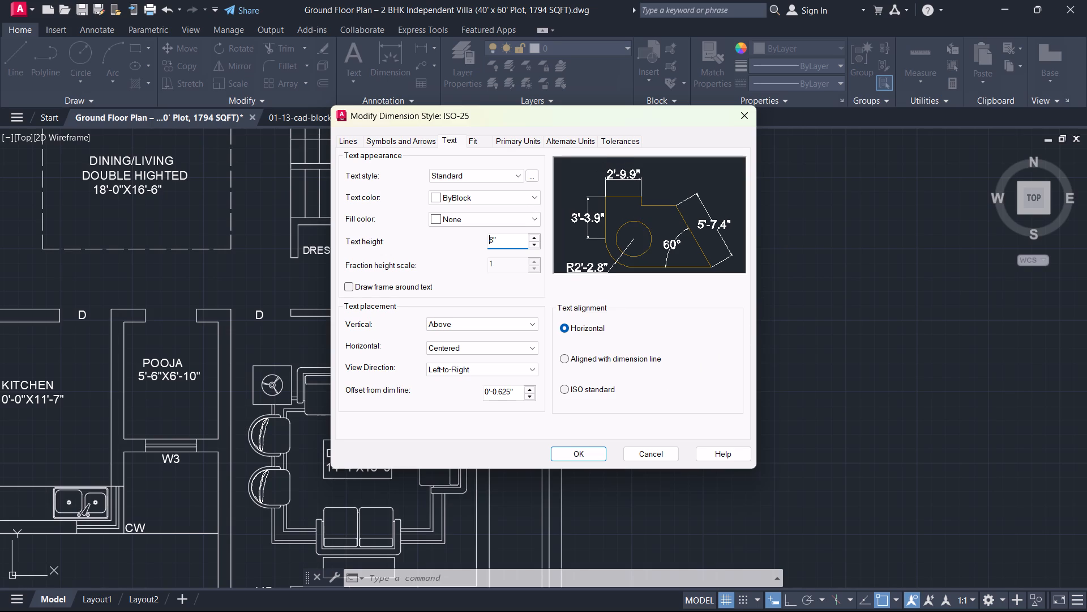
pyautogui.click(588, 457)
pyautogui.click(694, 235)
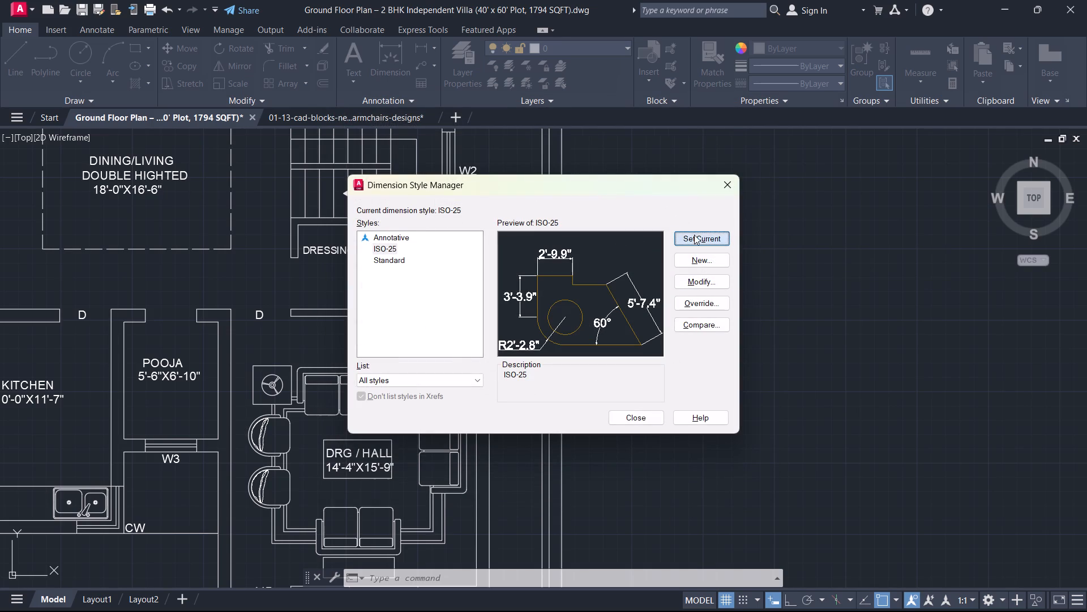
pyautogui.click(648, 415)
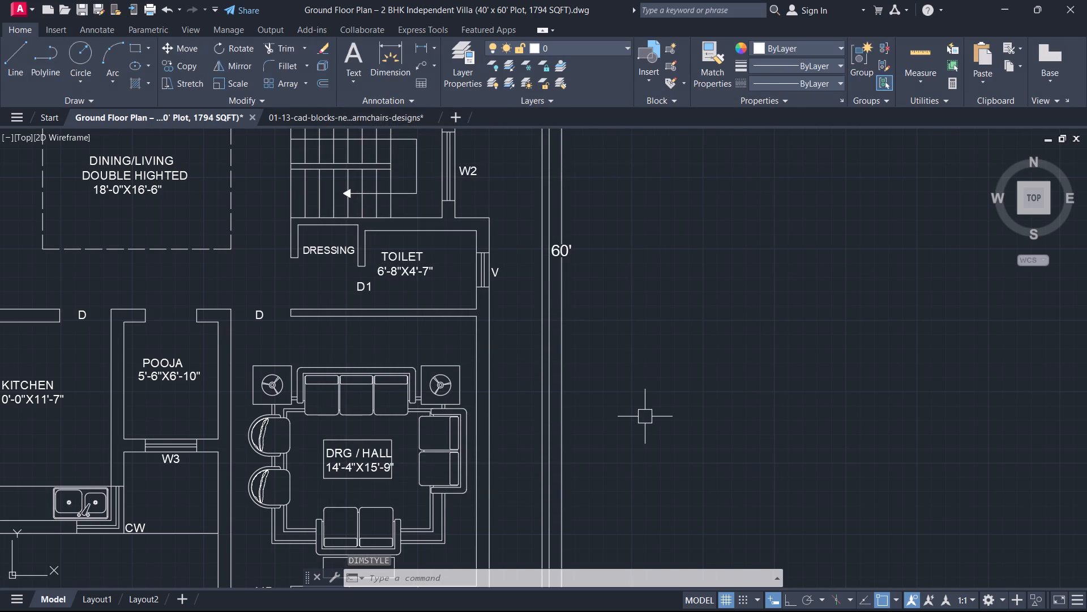
# Examine the whole floor plan and the size of its overall dimension texts.
pyautogui.scroll(-2, 649, 373)
pyautogui.scroll(-2, 615, 329)
pyautogui.scroll(1, 570, 221)
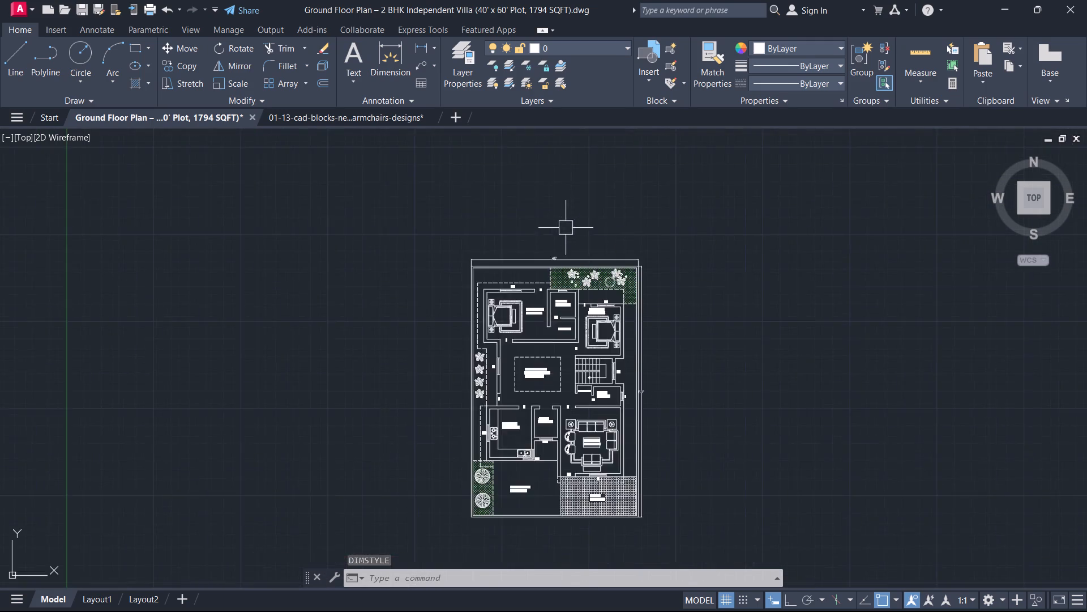
pyautogui.scroll(2, 566, 228)
pyautogui.scroll(-1, 771, 394)
pyautogui.moveTo(787, 403); pyautogui.dragTo(619, 175, button='middle')
pyautogui.scroll(-2, 619, 173)
pyautogui.moveTo(619, 175); pyautogui.dragTo(619, 216, button='middle')
pyautogui.scroll(2, 560, 236)
pyautogui.scroll(2, 702, 466)
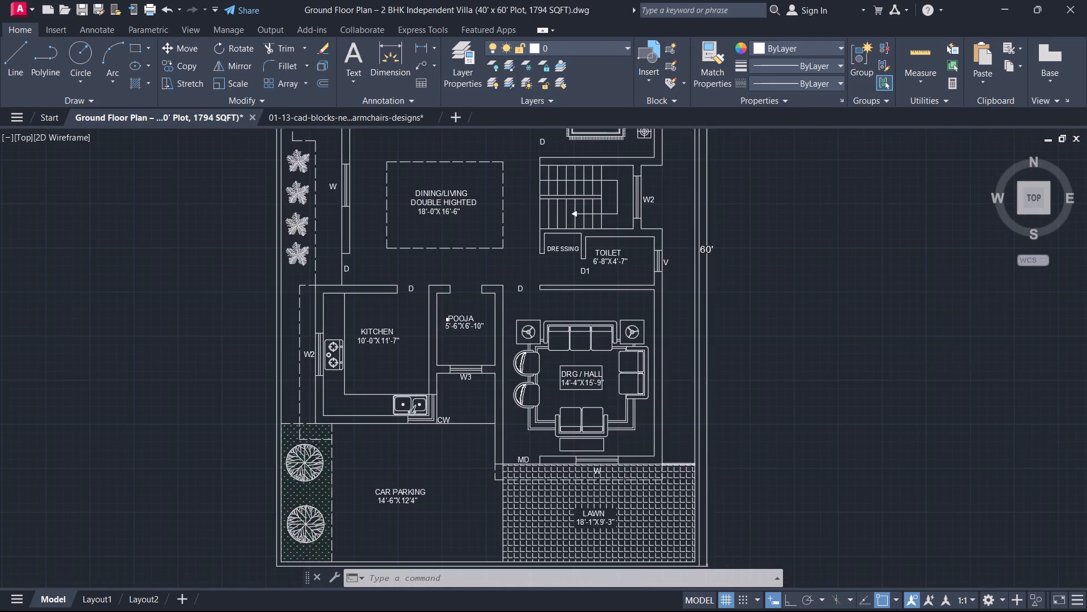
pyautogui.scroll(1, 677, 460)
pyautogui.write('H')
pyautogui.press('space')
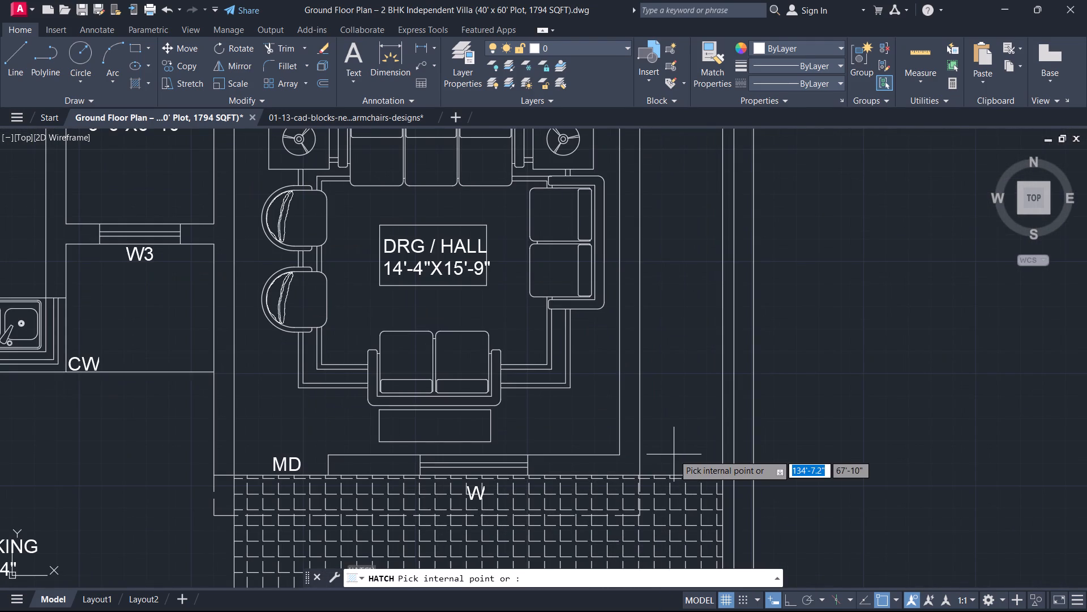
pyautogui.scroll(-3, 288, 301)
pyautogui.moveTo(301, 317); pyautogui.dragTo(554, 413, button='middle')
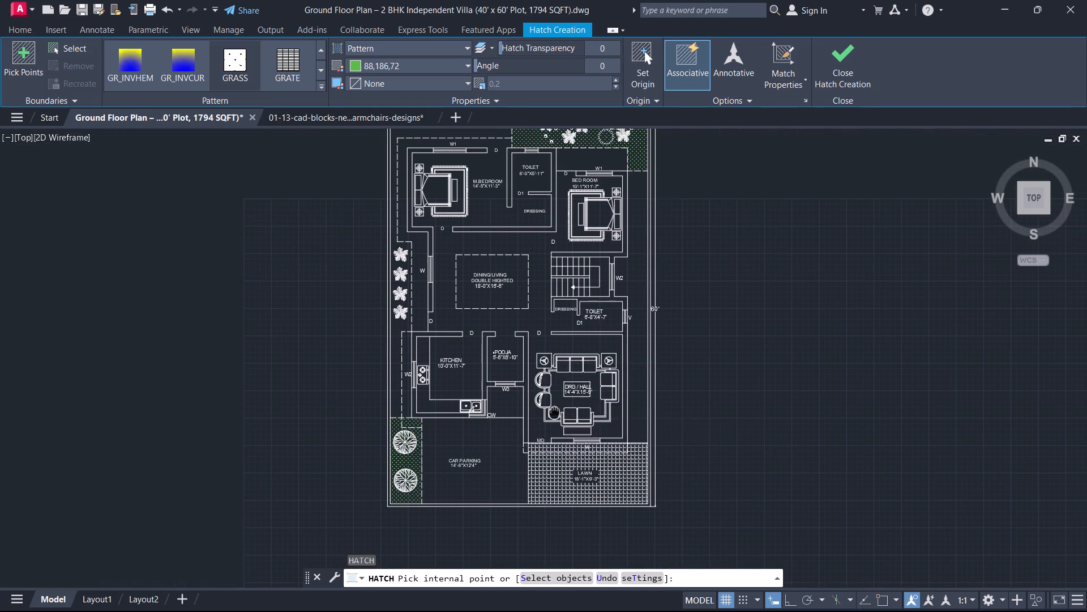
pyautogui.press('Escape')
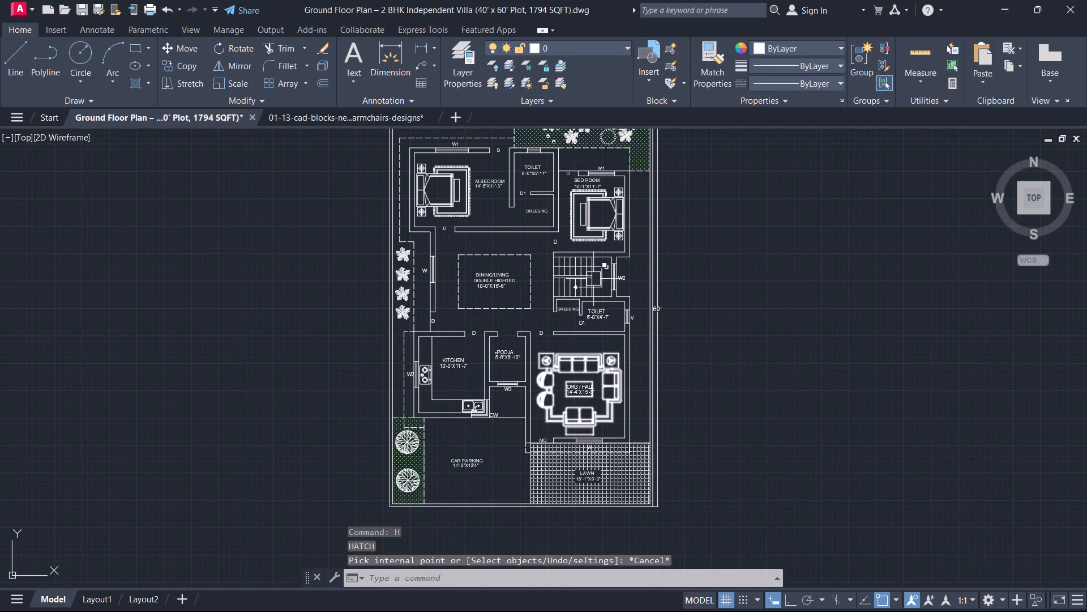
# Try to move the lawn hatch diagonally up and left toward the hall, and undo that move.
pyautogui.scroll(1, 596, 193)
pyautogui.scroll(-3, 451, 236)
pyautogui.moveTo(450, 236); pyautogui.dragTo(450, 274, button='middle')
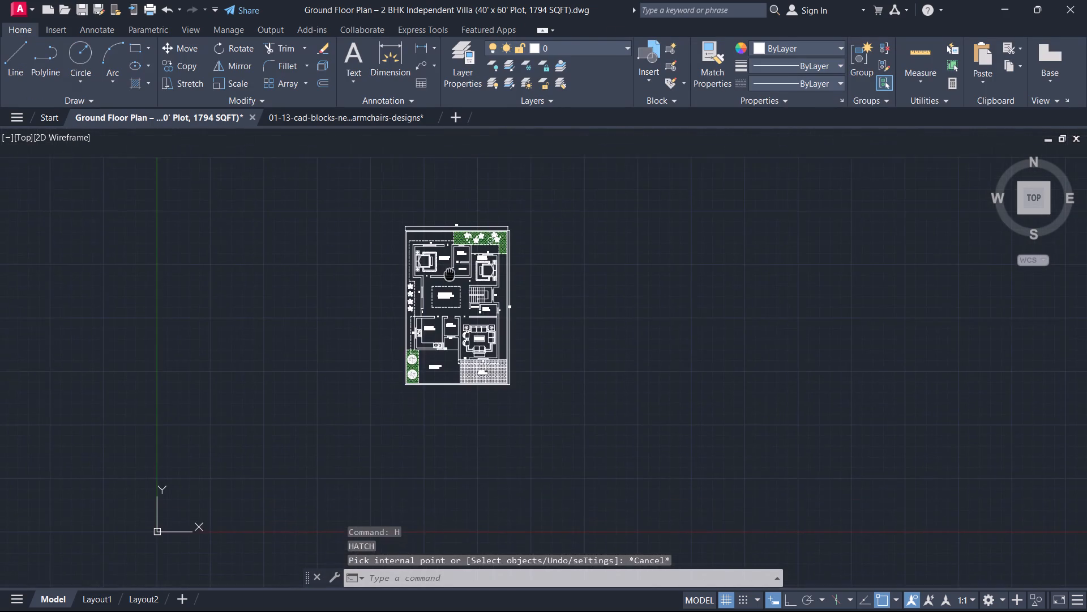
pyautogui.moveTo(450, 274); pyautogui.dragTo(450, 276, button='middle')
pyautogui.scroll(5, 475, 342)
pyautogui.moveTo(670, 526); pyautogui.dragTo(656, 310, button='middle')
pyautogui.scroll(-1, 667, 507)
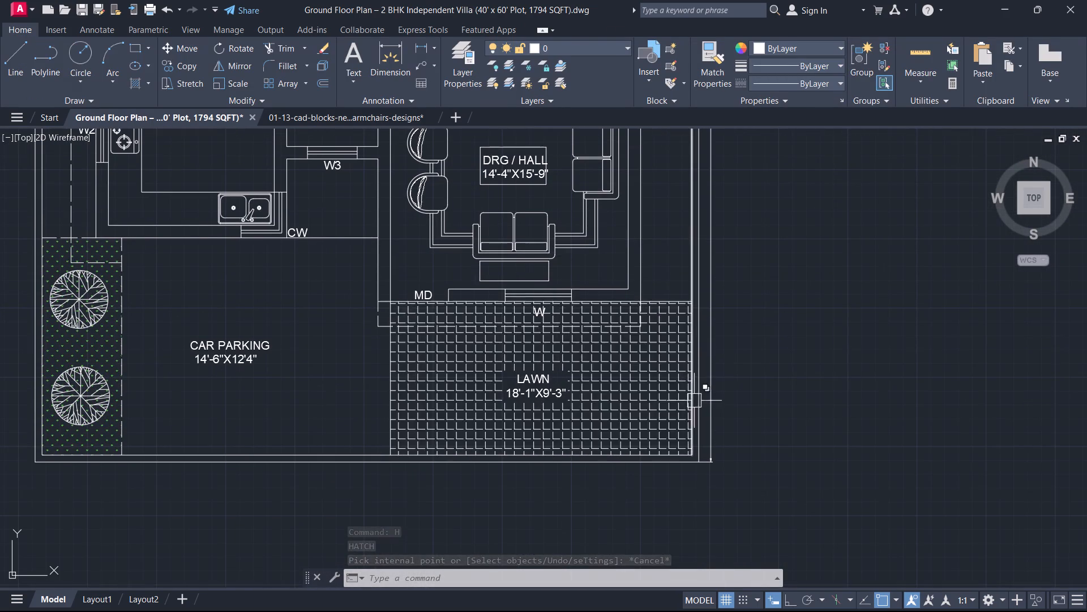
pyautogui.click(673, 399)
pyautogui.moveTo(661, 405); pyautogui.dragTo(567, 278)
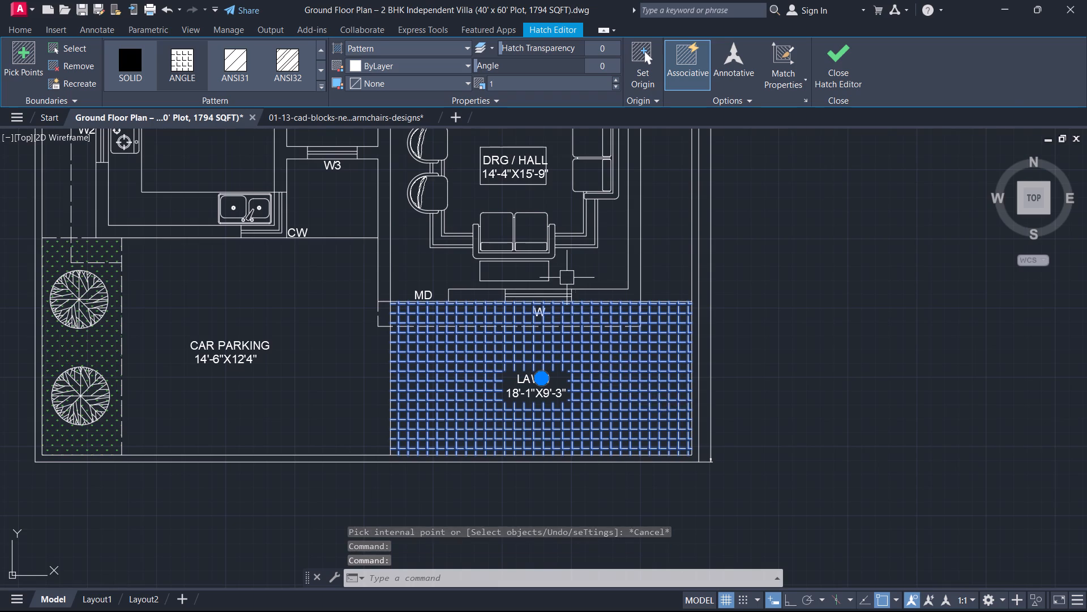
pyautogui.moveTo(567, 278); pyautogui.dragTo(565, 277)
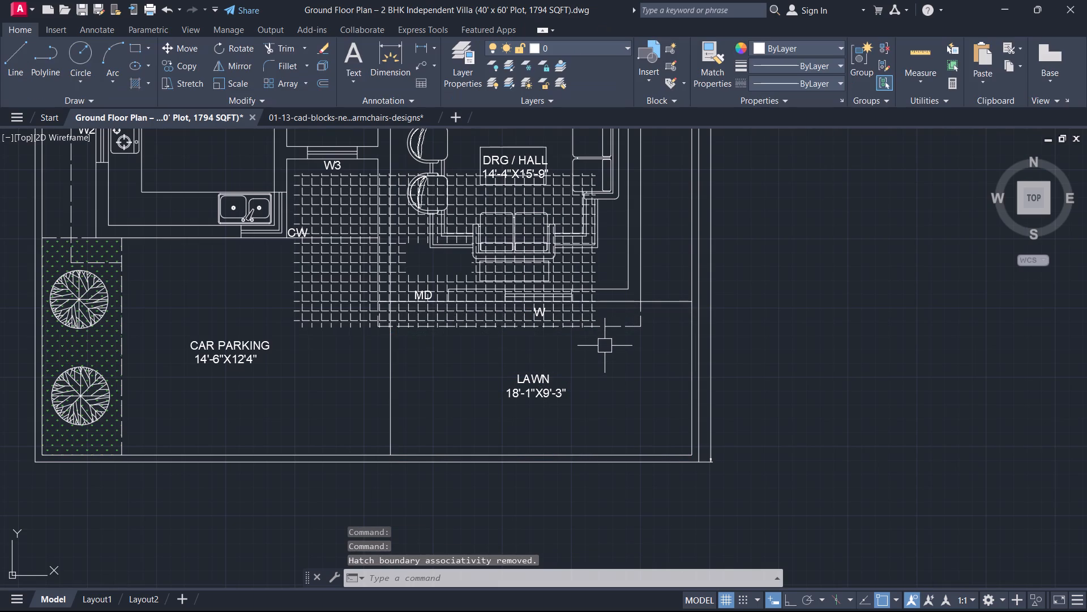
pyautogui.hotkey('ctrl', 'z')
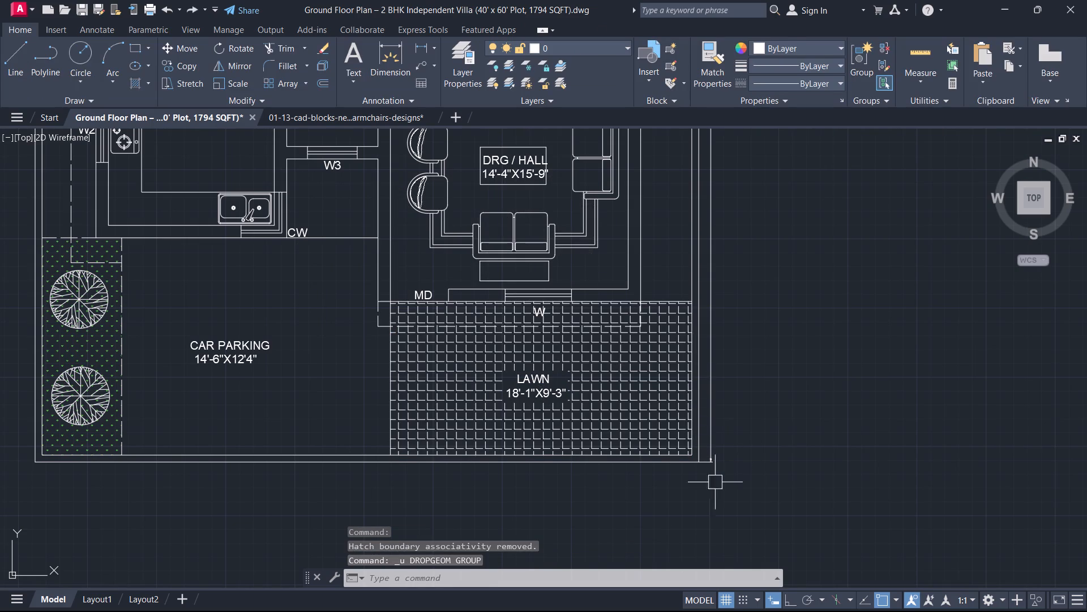
# Copy the entire floor plan with its dimensions horizontally to the right, leaving a gap between the original and the copy.
pyautogui.click(710, 492)
pyautogui.scroll(-2, 566, 346)
pyautogui.moveTo(566, 346); pyautogui.dragTo(685, 472, button='middle')
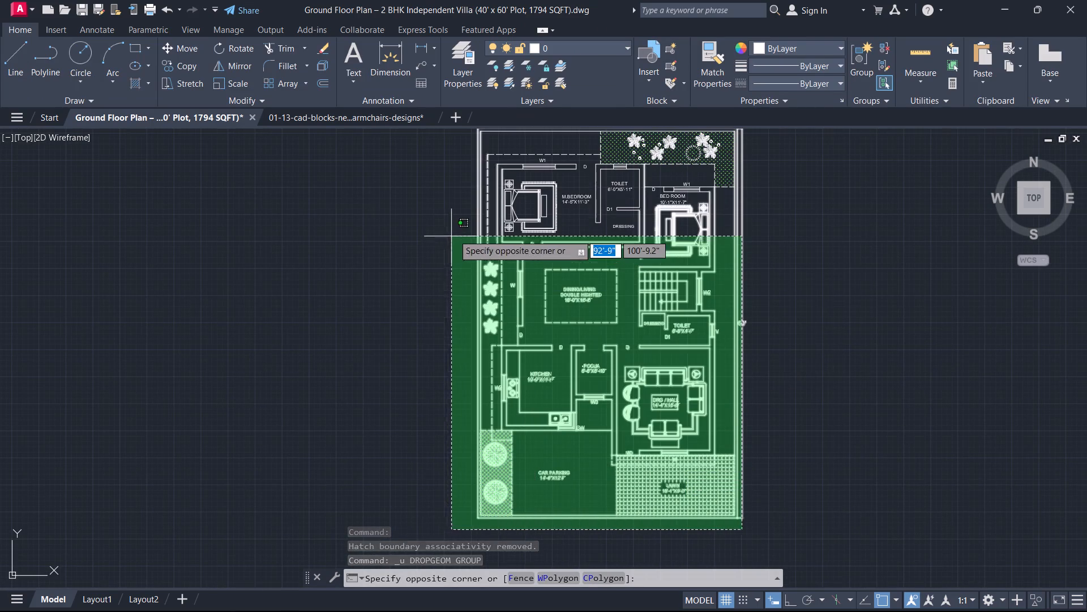
pyautogui.moveTo(422, 180); pyautogui.dragTo(349, 311, button='middle')
pyautogui.click(328, 206)
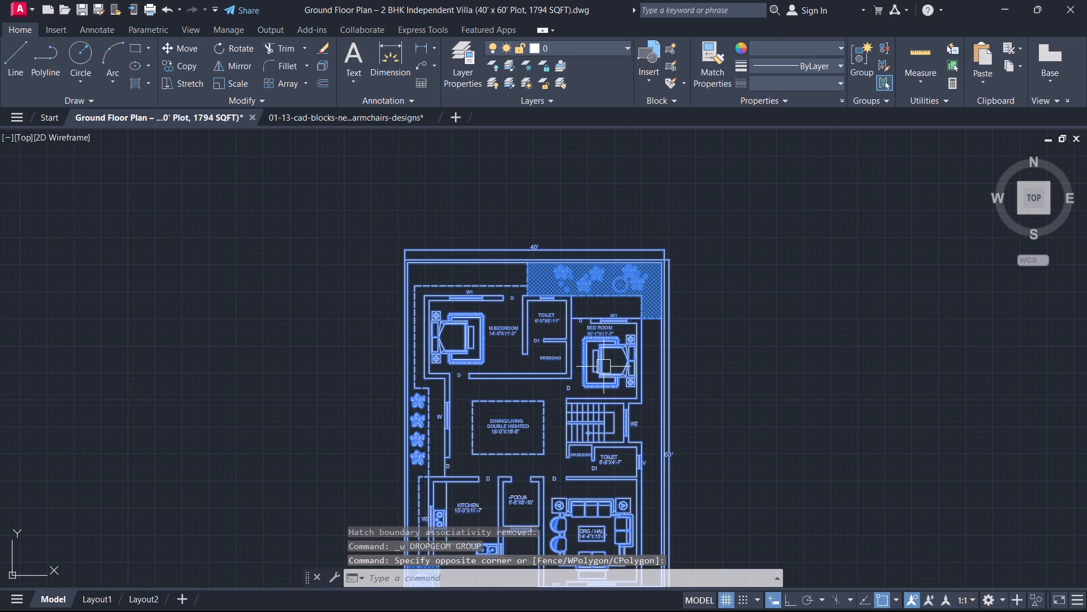
pyautogui.moveTo(662, 352); pyautogui.dragTo(728, 202, button='middle')
pyautogui.write('CO')
pyautogui.press('space')
pyautogui.press('F8')
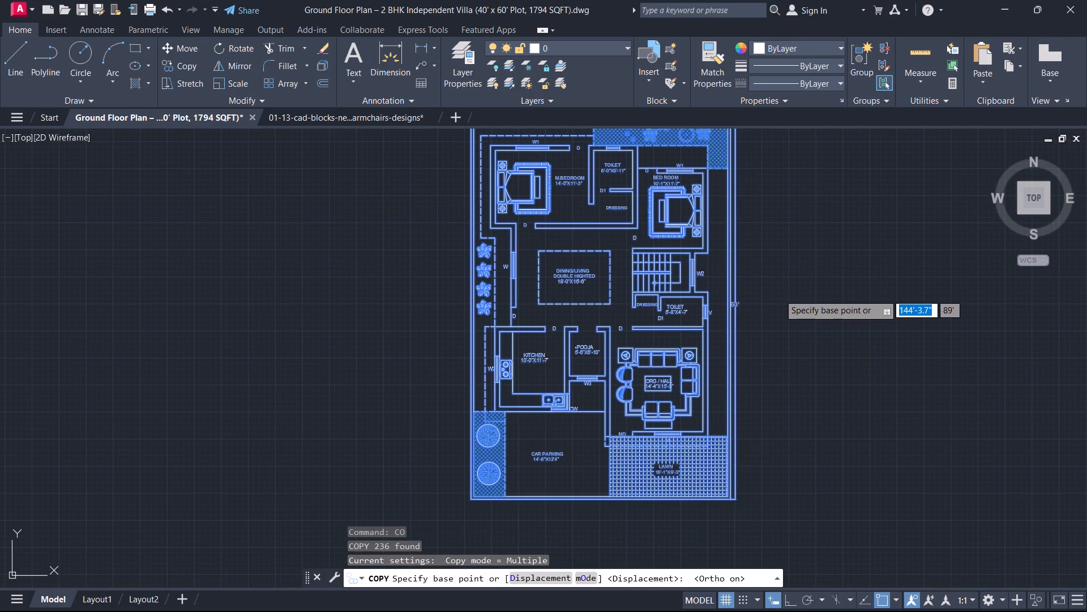
pyautogui.click(748, 342)
pyautogui.scroll(-3, 830, 348)
pyautogui.moveTo(830, 348); pyautogui.dragTo(583, 345, button='middle')
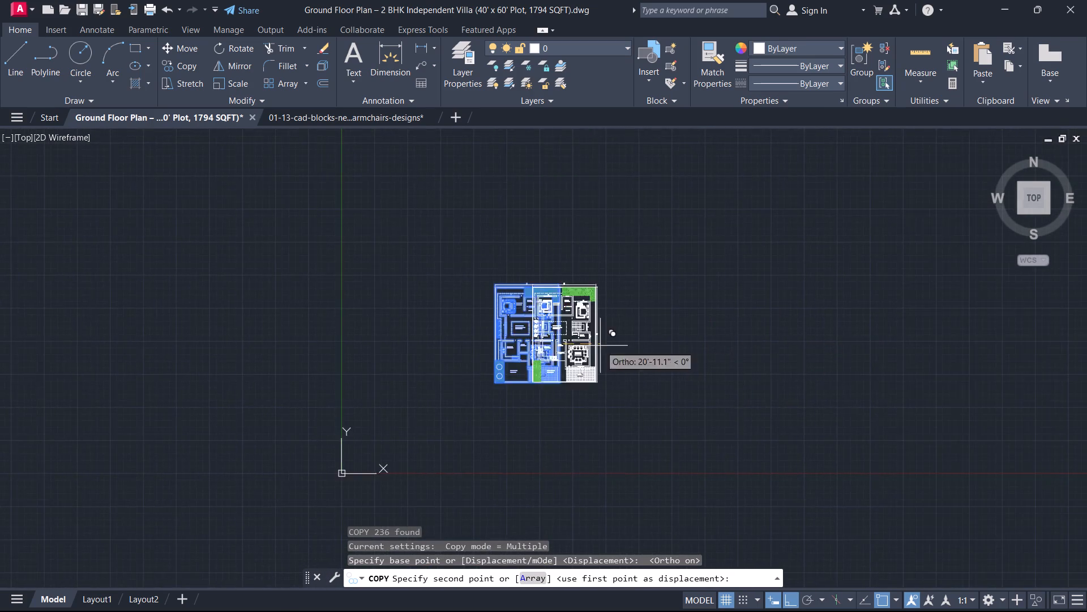
pyautogui.scroll(2, 642, 337)
pyautogui.click(637, 343)
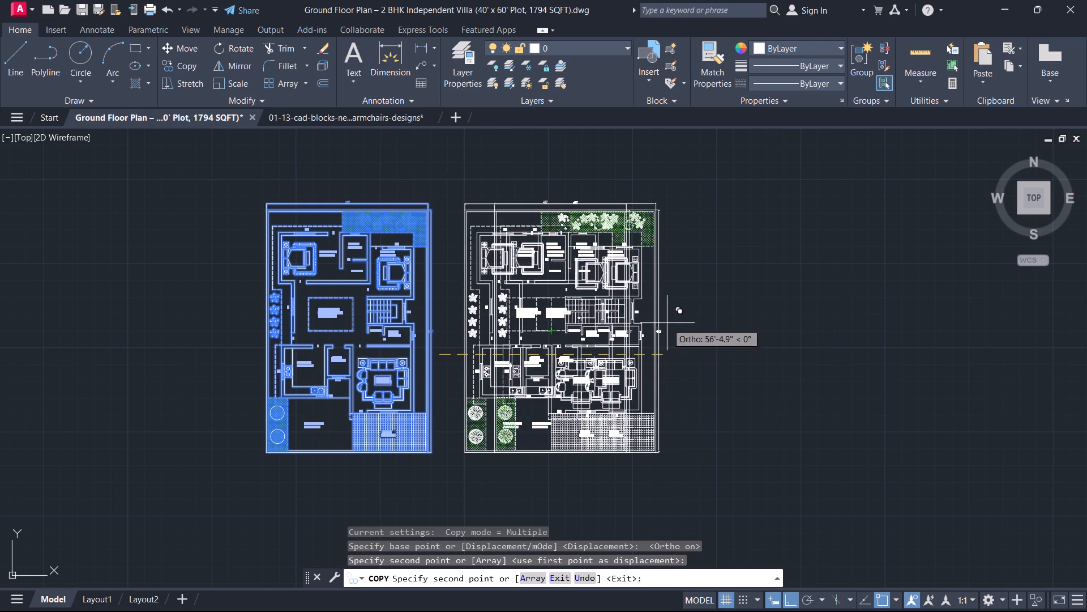
pyautogui.press('Escape')
# In the copied plan, erase the lawn hatch, the LAWN label, the right and bottom boundary lines, and the 60' dimension.
pyautogui.scroll(2, 658, 356)
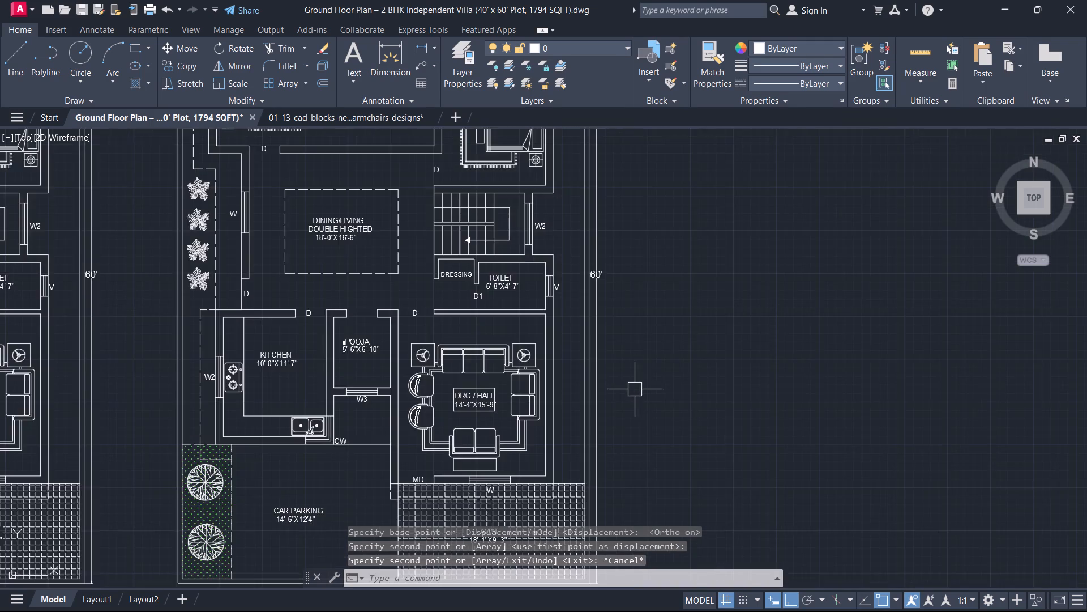
pyautogui.moveTo(634, 393); pyautogui.dragTo(726, 293, button='middle')
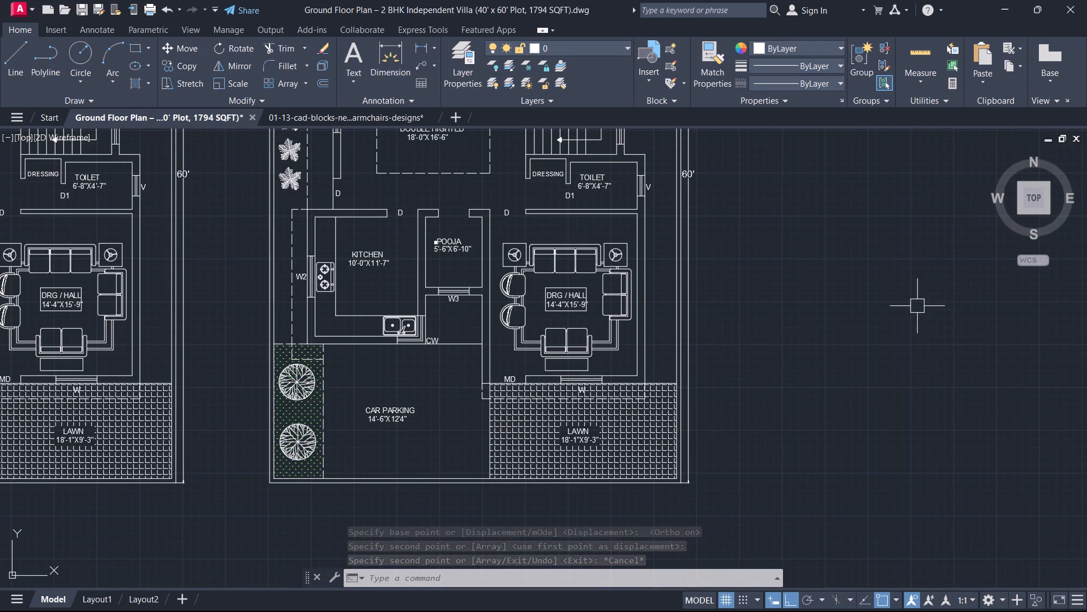
pyautogui.scroll(1, 734, 479)
pyautogui.moveTo(725, 542); pyautogui.dragTo(717, 541)
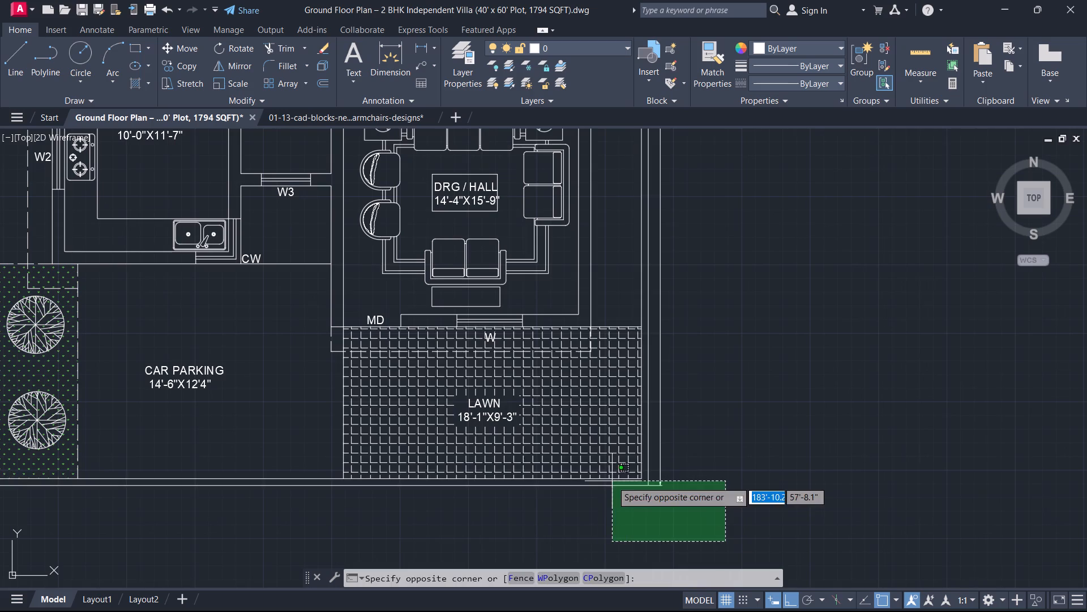
pyautogui.click(595, 457)
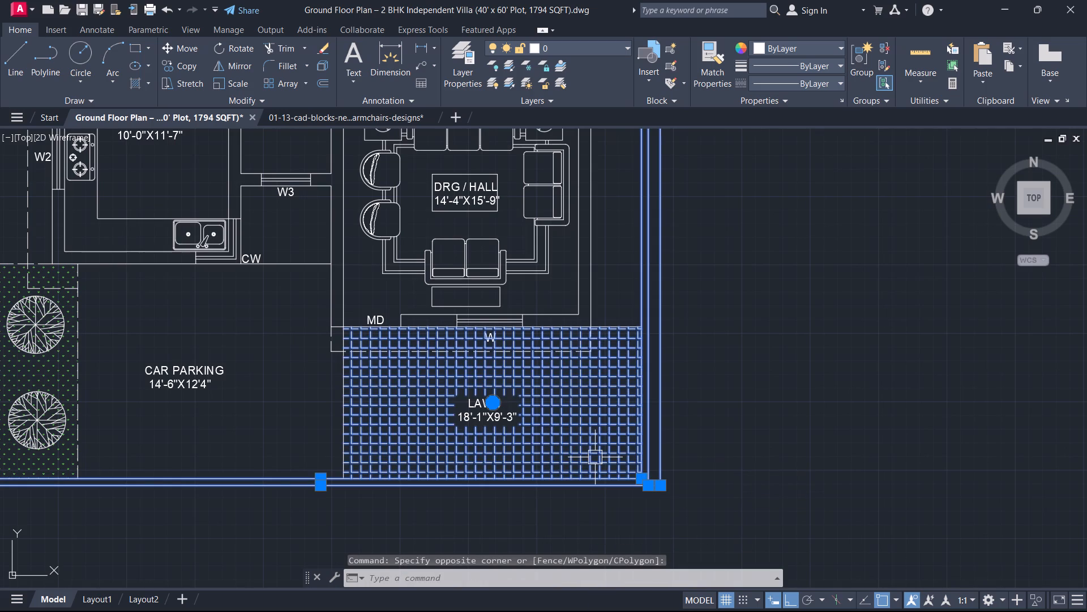
pyautogui.press('Delete')
pyautogui.moveTo(582, 436); pyautogui.dragTo(673, 481, button='middle')
pyautogui.click(609, 459)
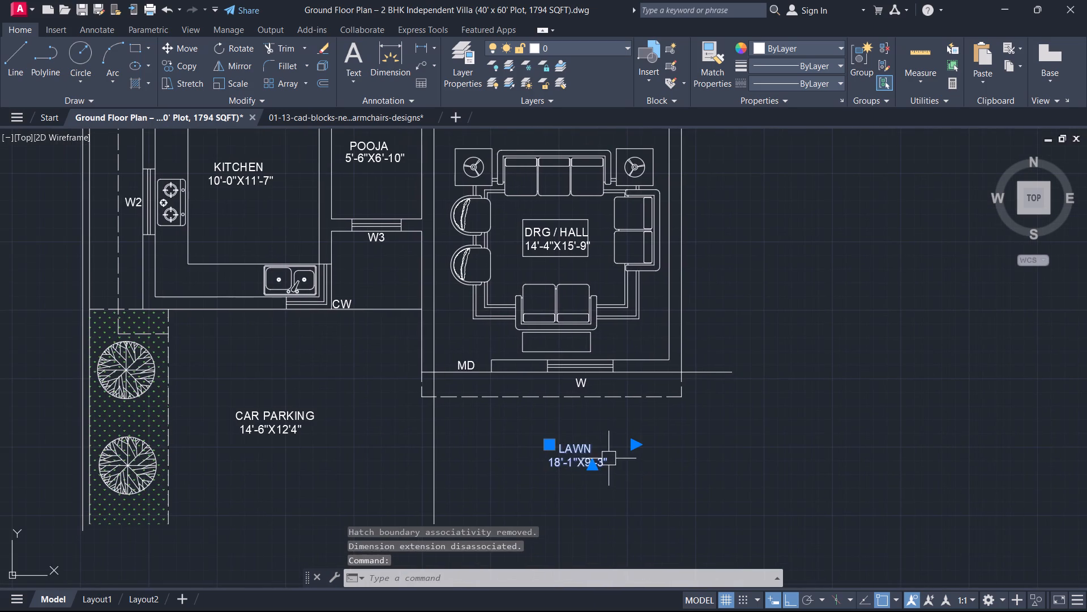
pyautogui.press('Delete')
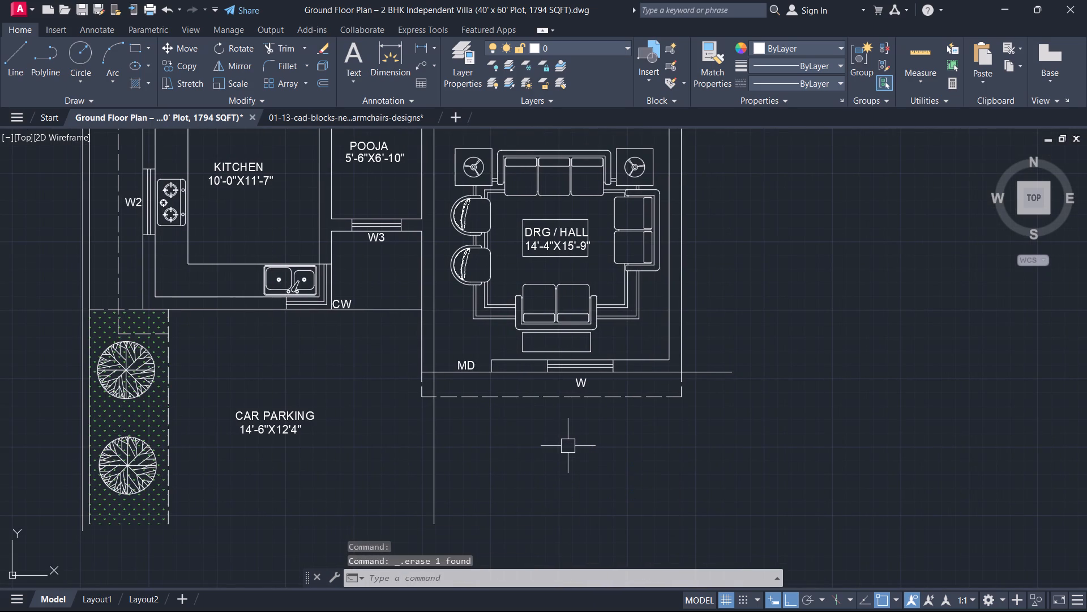
# Erase the leftover line segment extending outward past the right corner of the copied hall's front wall.
pyautogui.scroll(2, 547, 436)
pyautogui.moveTo(555, 391); pyautogui.dragTo(562, 435, button='middle')
pyautogui.click(990, 350)
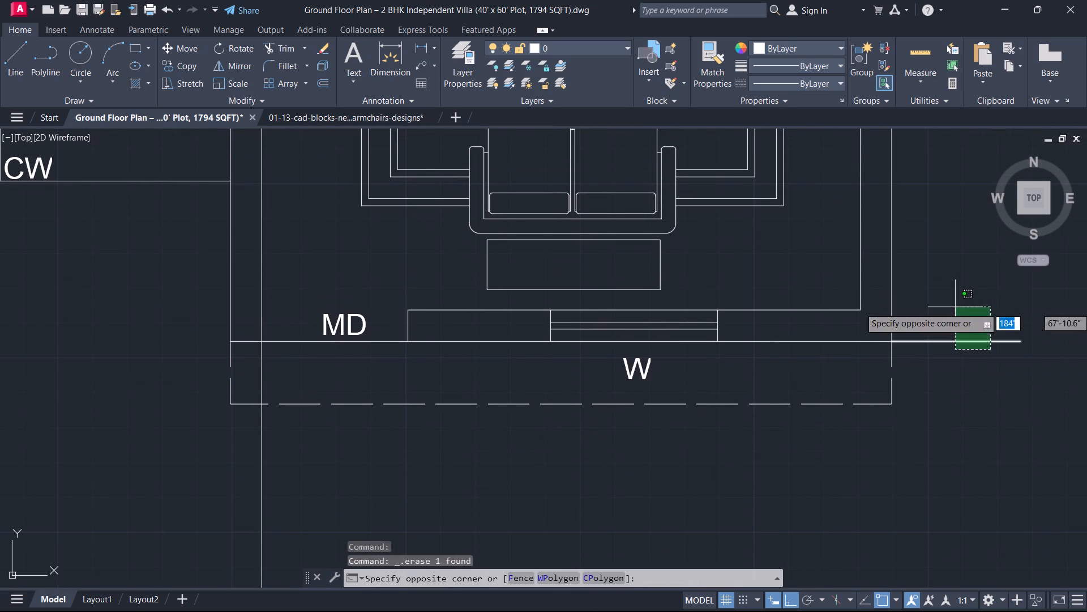
pyautogui.click(955, 305)
pyautogui.press('Delete')
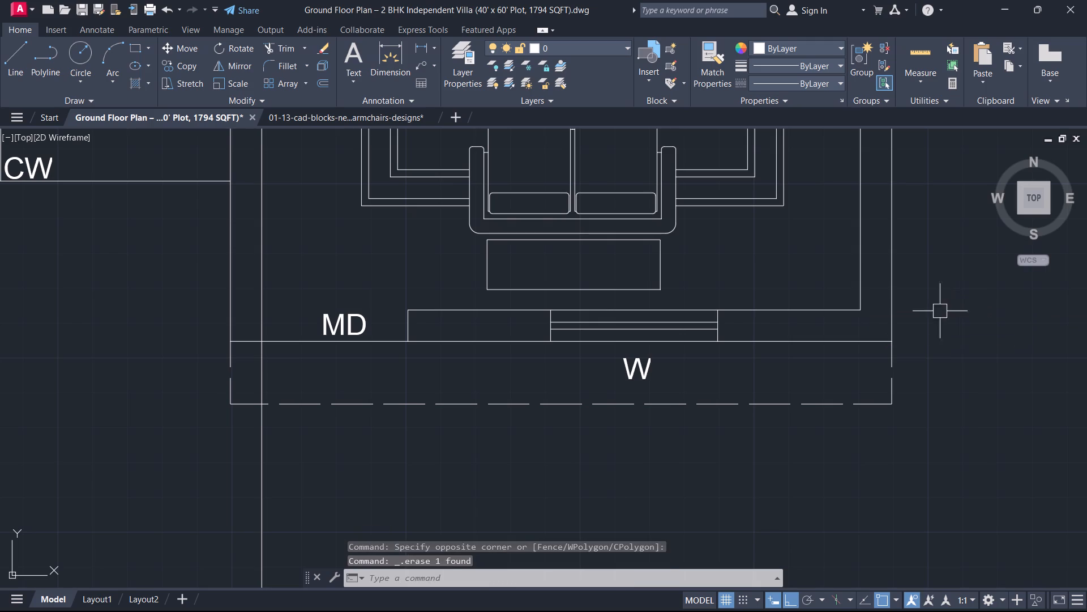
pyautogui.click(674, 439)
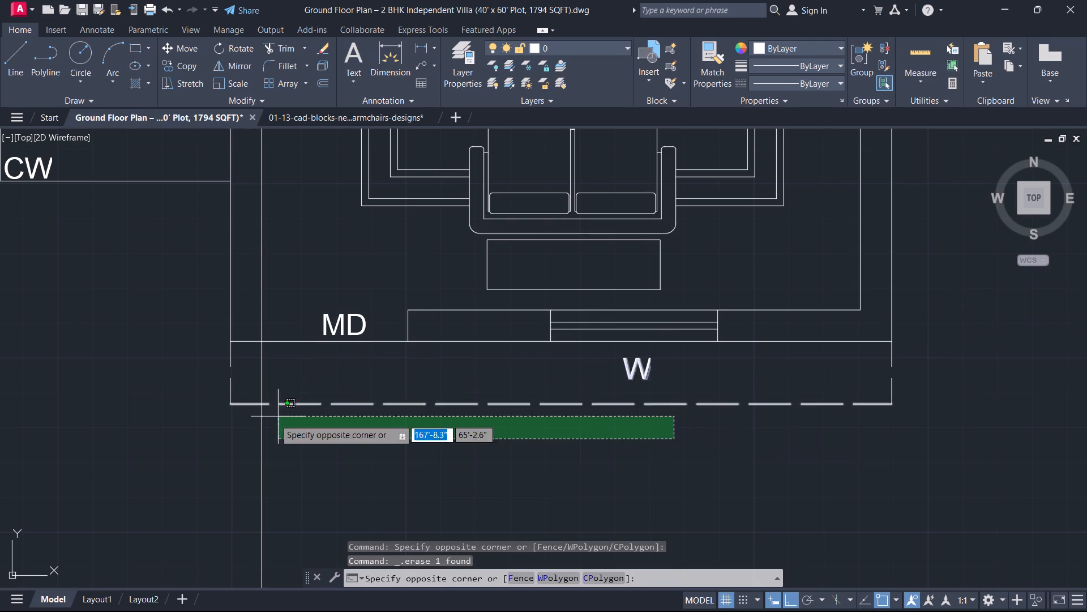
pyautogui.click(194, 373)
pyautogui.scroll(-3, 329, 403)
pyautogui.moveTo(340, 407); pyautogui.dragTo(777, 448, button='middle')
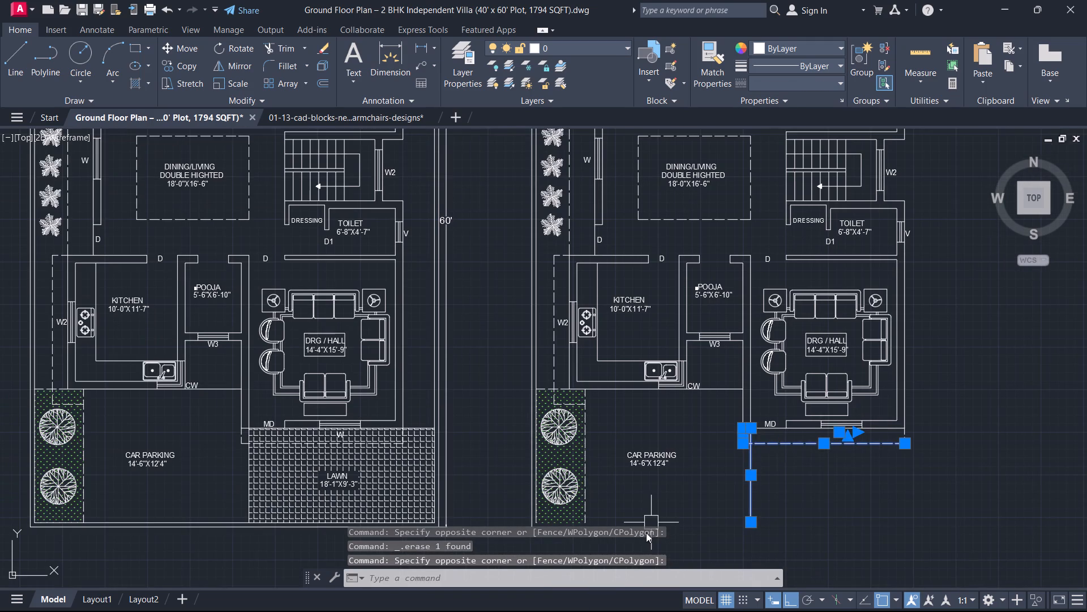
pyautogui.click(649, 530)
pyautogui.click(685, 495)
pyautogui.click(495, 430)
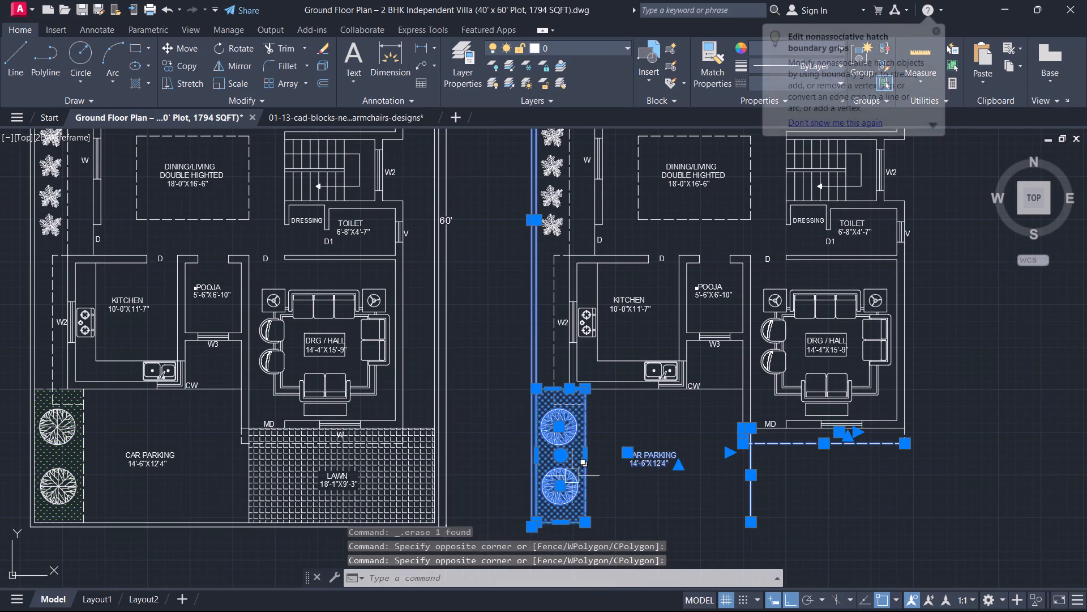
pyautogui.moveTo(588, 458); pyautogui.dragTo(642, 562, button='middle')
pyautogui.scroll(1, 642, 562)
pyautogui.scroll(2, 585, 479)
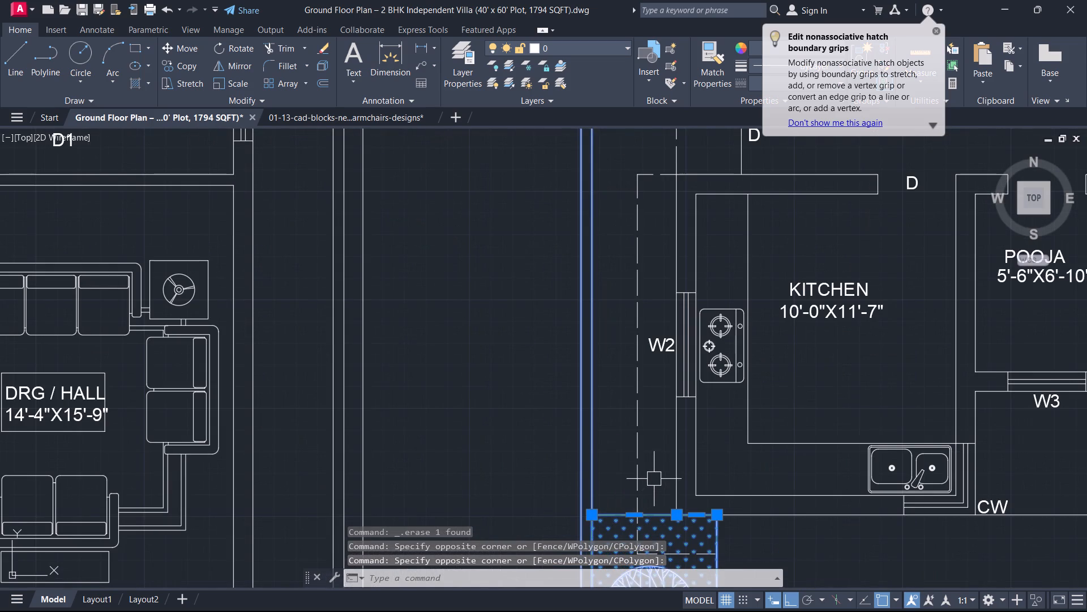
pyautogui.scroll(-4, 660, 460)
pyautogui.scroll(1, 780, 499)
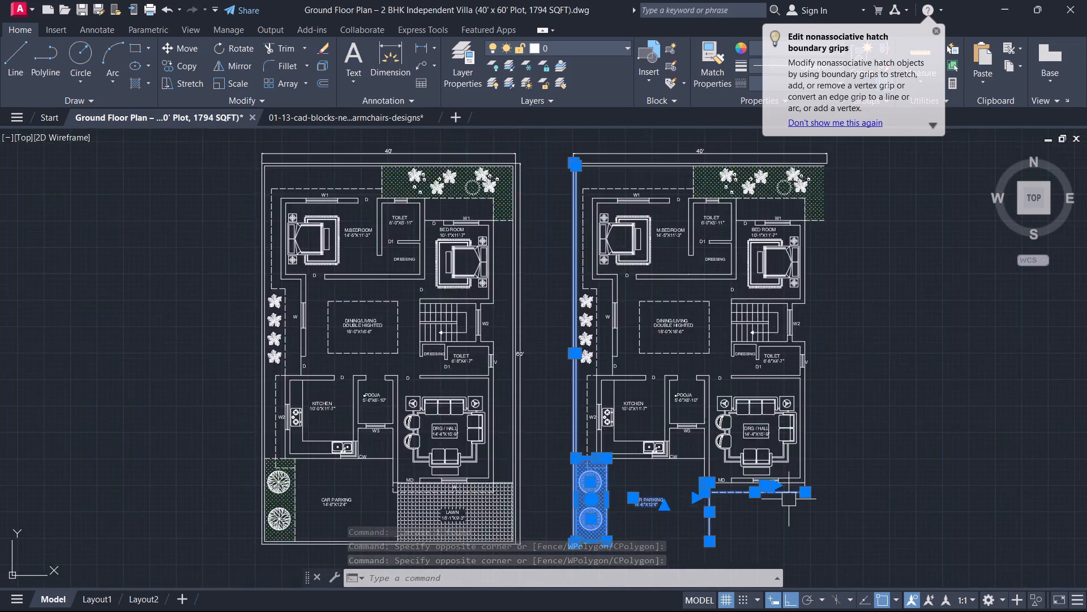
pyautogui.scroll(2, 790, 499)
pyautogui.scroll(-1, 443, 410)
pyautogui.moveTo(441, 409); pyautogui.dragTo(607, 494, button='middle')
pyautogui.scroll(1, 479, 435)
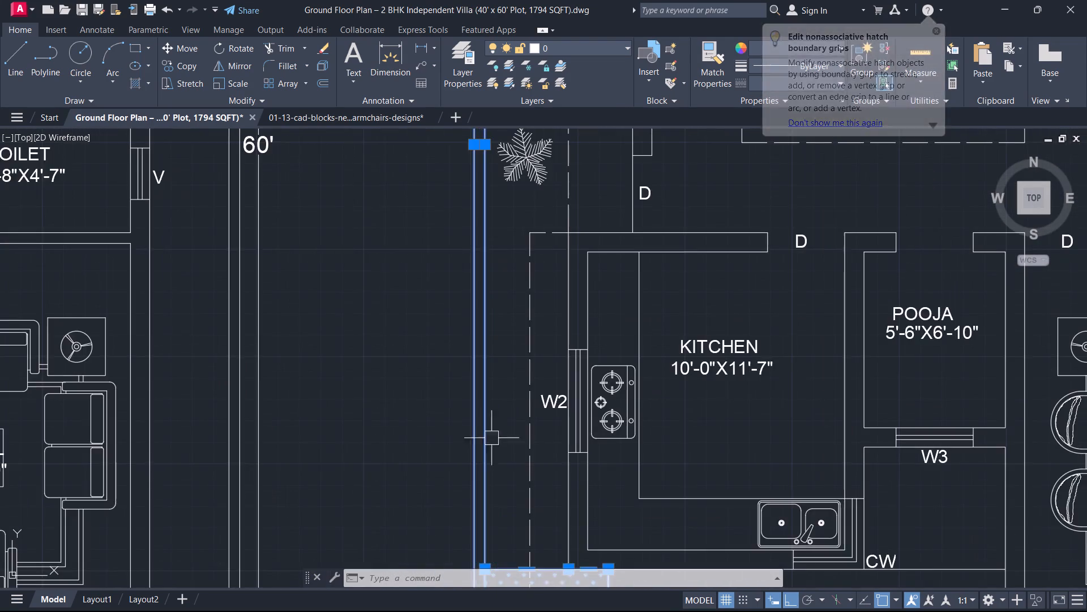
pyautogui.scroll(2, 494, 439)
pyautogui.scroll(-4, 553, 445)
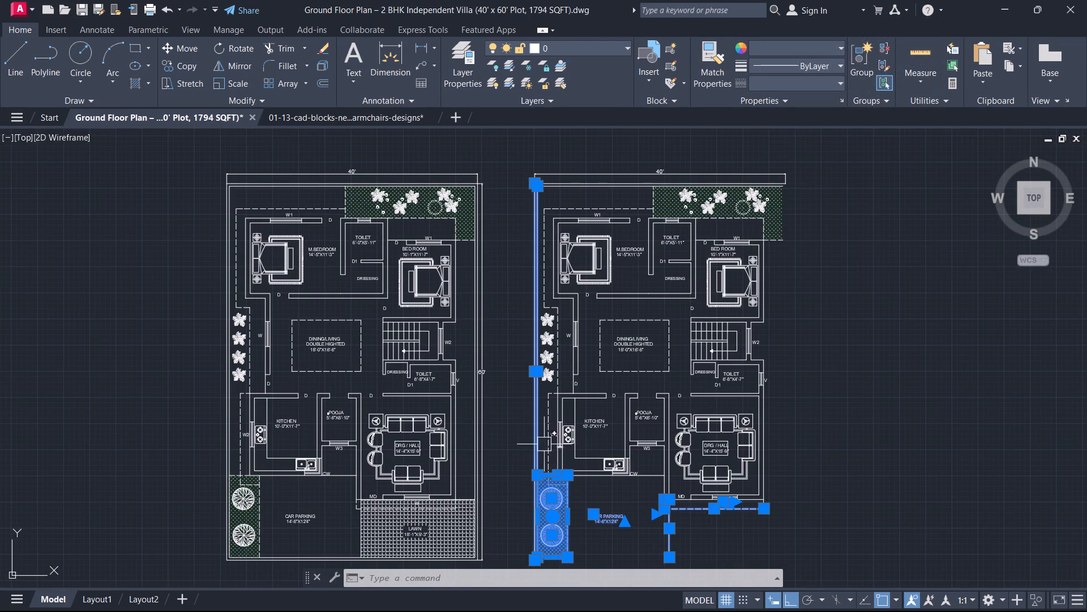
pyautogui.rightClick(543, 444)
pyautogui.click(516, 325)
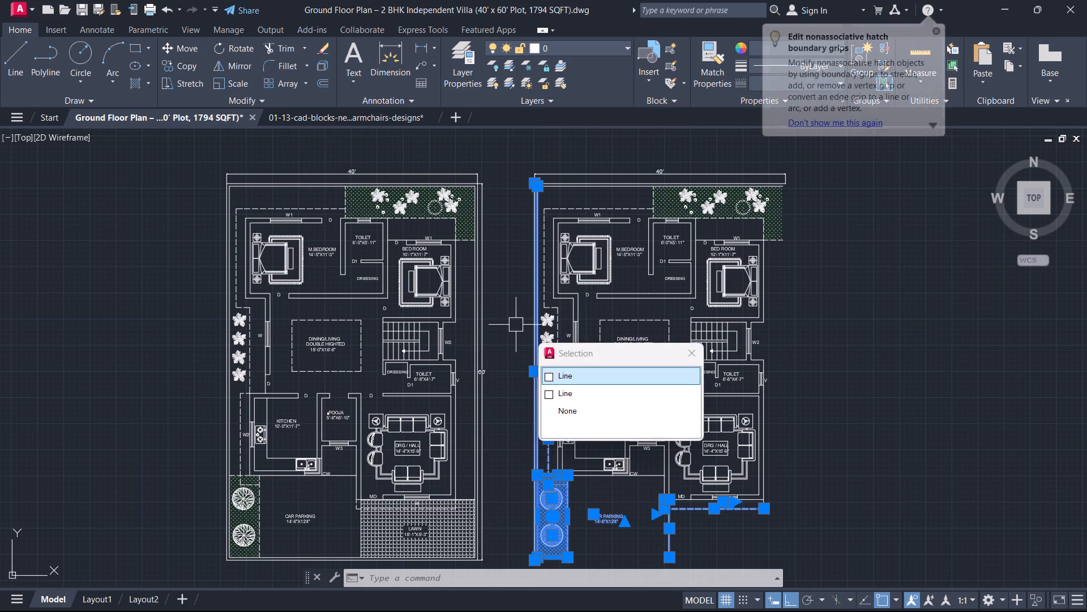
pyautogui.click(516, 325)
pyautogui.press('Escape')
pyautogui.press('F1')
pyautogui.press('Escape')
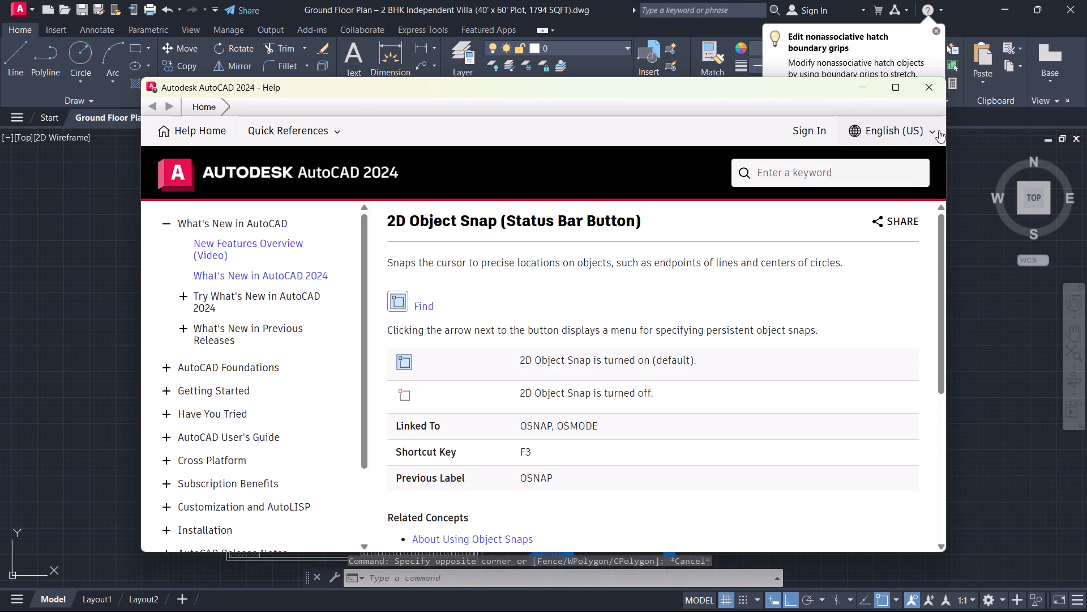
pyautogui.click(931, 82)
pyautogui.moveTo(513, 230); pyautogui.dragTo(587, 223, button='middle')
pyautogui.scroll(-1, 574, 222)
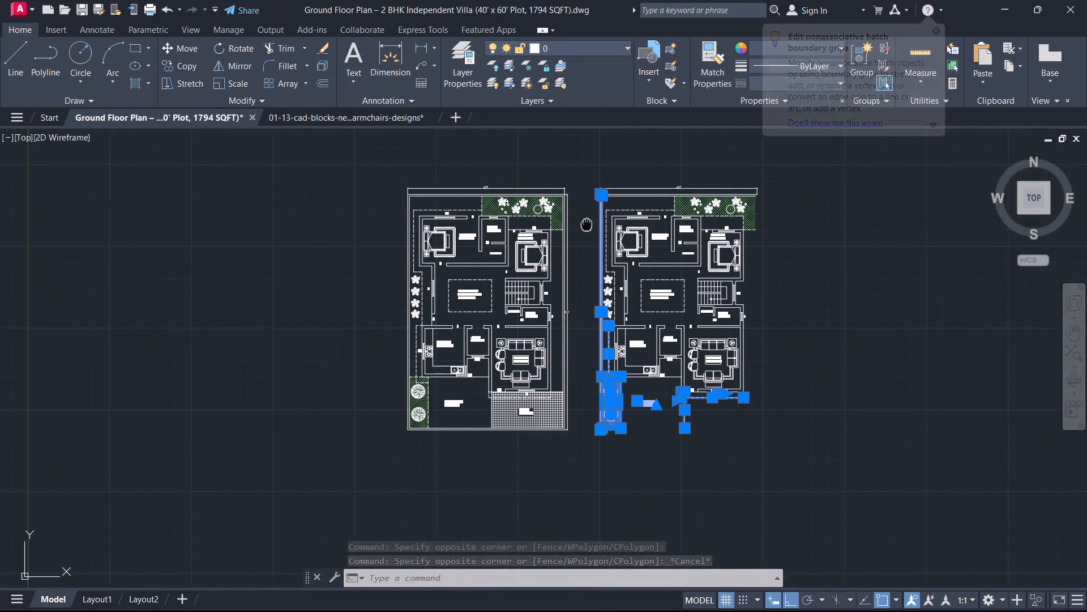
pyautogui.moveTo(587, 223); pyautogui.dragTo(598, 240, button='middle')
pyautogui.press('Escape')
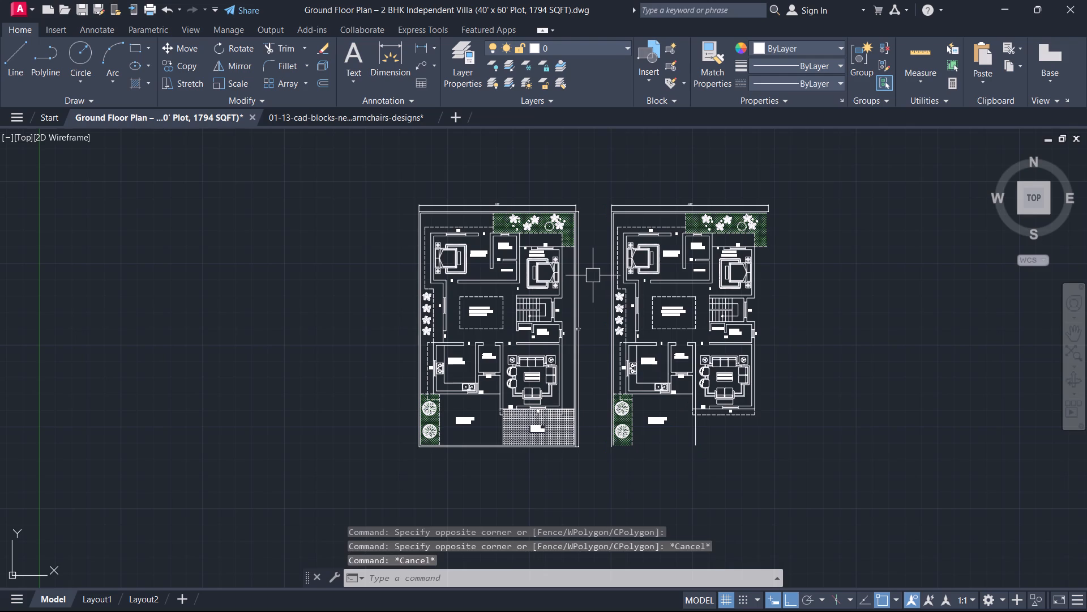
# In the copy, erase the car parking label, lower tree, parking divider line, side plants, garden hatches, left and top boundary lines and the 40' dimension.
pyautogui.scroll(2, 632, 441)
pyautogui.moveTo(789, 457); pyautogui.dragTo(777, 454)
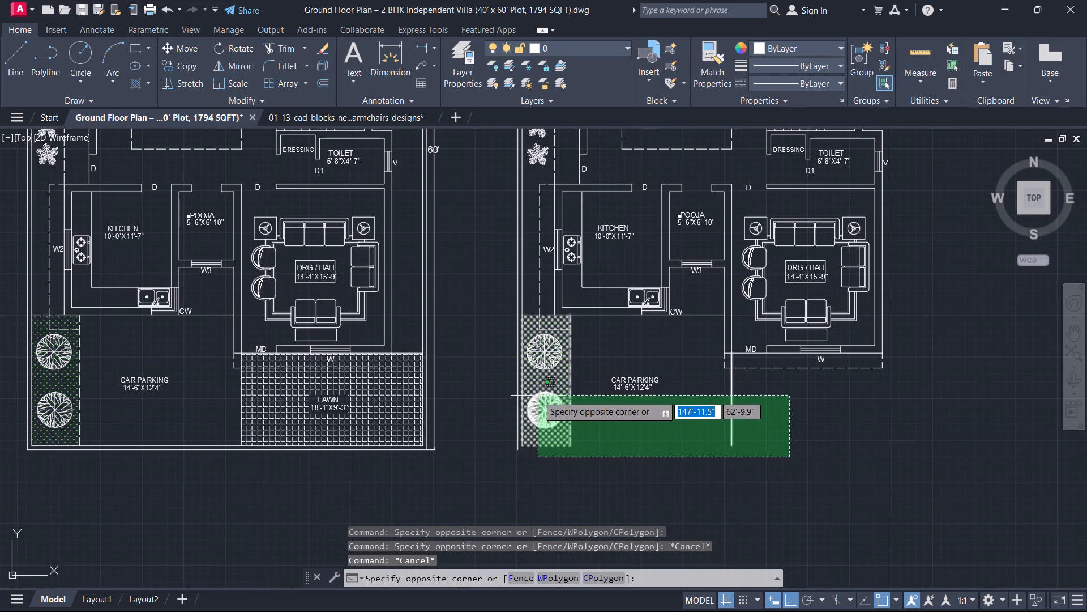
pyautogui.click(494, 390)
pyautogui.moveTo(621, 383); pyautogui.dragTo(622, 382, button='middle')
pyautogui.scroll(1, 621, 382)
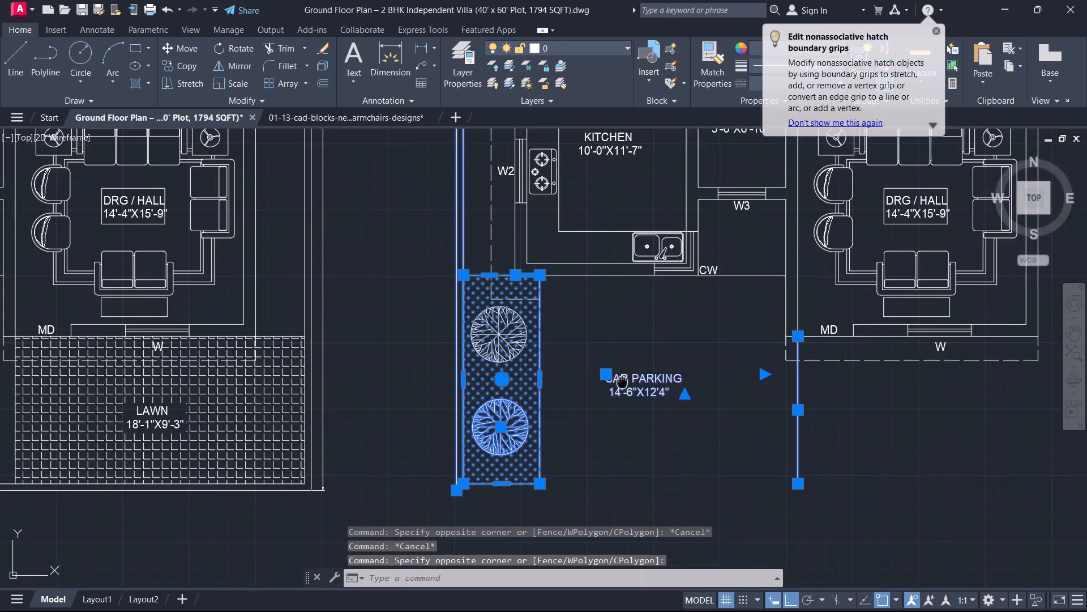
pyautogui.moveTo(622, 382); pyautogui.dragTo(634, 435, button='middle')
pyautogui.scroll(1, 508, 347)
pyautogui.moveTo(508, 346); pyautogui.dragTo(524, 455, button='middle')
pyautogui.scroll(-1, 524, 457)
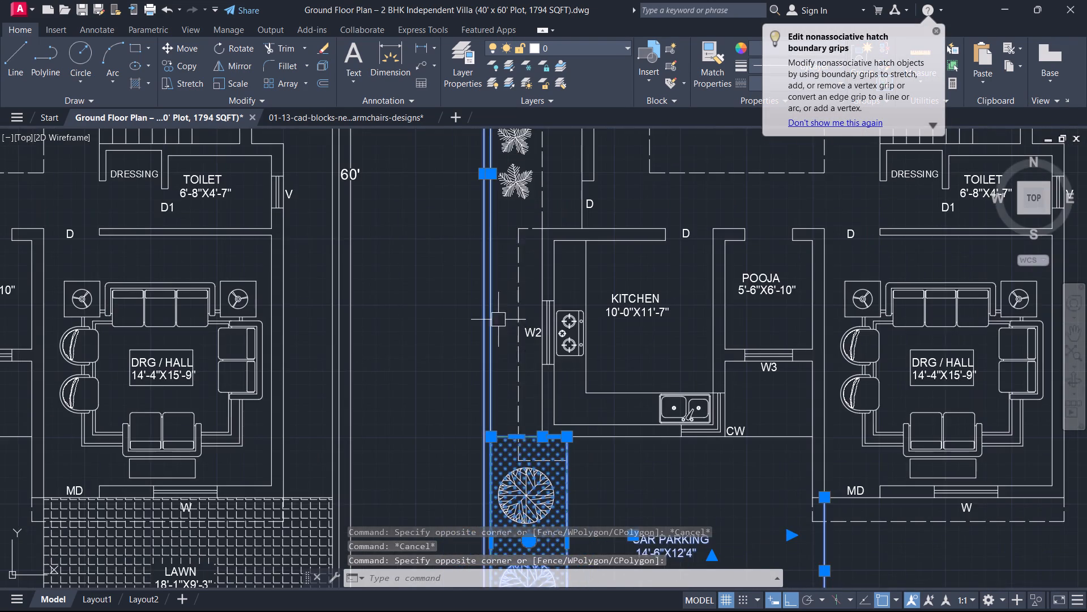
pyautogui.scroll(-2, 493, 302)
pyautogui.moveTo(493, 302); pyautogui.dragTo(508, 475, button='middle')
pyautogui.scroll(3, 508, 475)
pyautogui.moveTo(522, 410); pyautogui.dragTo(520, 403)
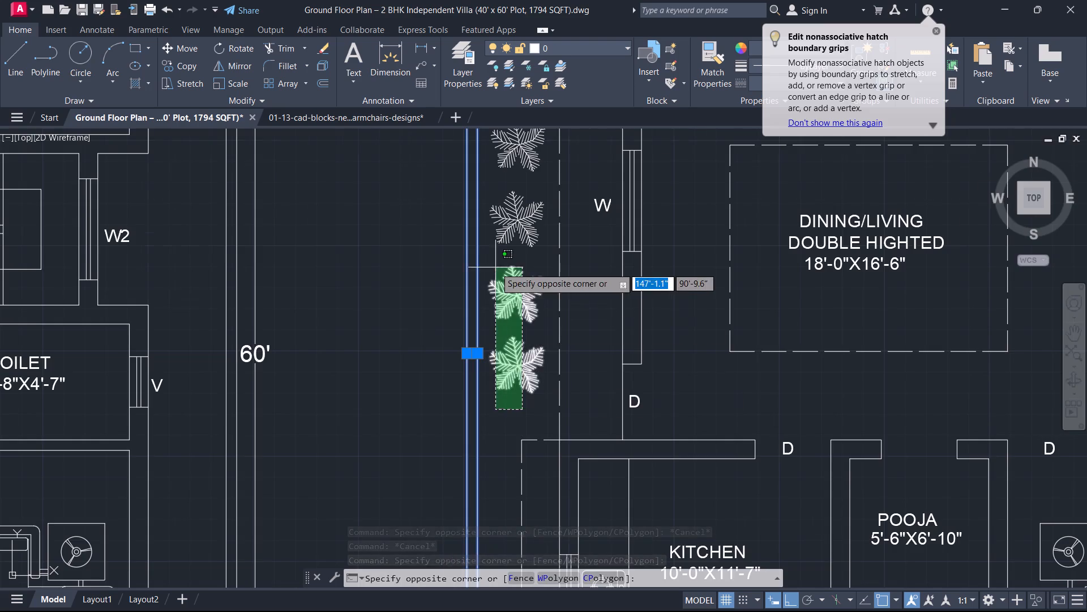
pyautogui.scroll(1, 495, 267)
pyautogui.moveTo(495, 267); pyautogui.dragTo(518, 484, button='middle')
pyautogui.click(510, 249)
pyautogui.scroll(-4, 489, 257)
pyautogui.moveTo(489, 257); pyautogui.dragTo(522, 525, button='middle')
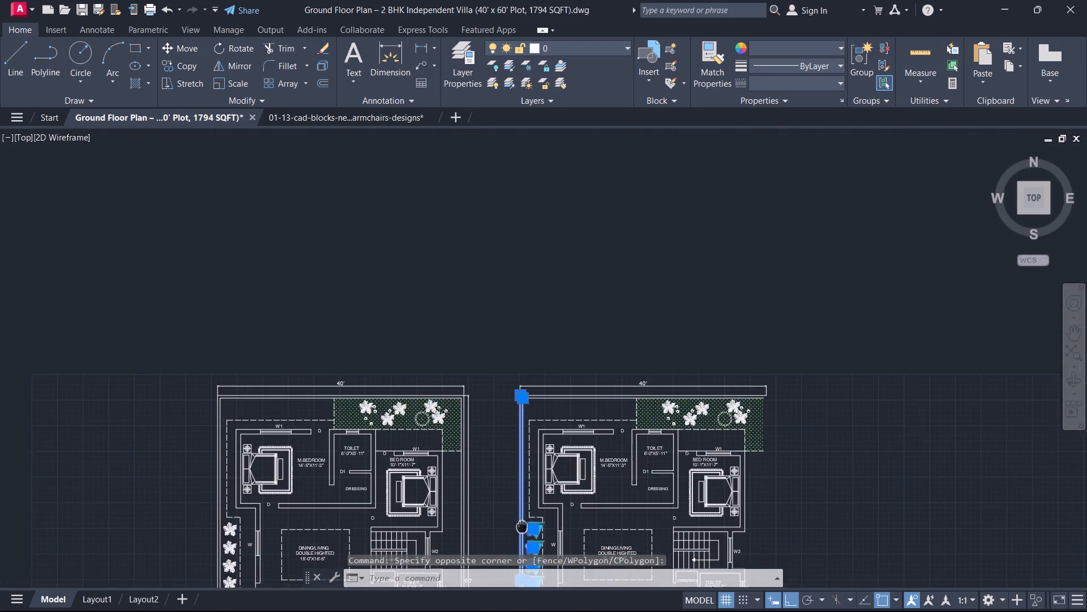
pyautogui.moveTo(522, 525); pyautogui.dragTo(523, 530, button='middle')
pyautogui.scroll(2, 598, 423)
pyautogui.scroll(1, 650, 410)
pyautogui.moveTo(804, 424); pyautogui.dragTo(271, 366, button='middle')
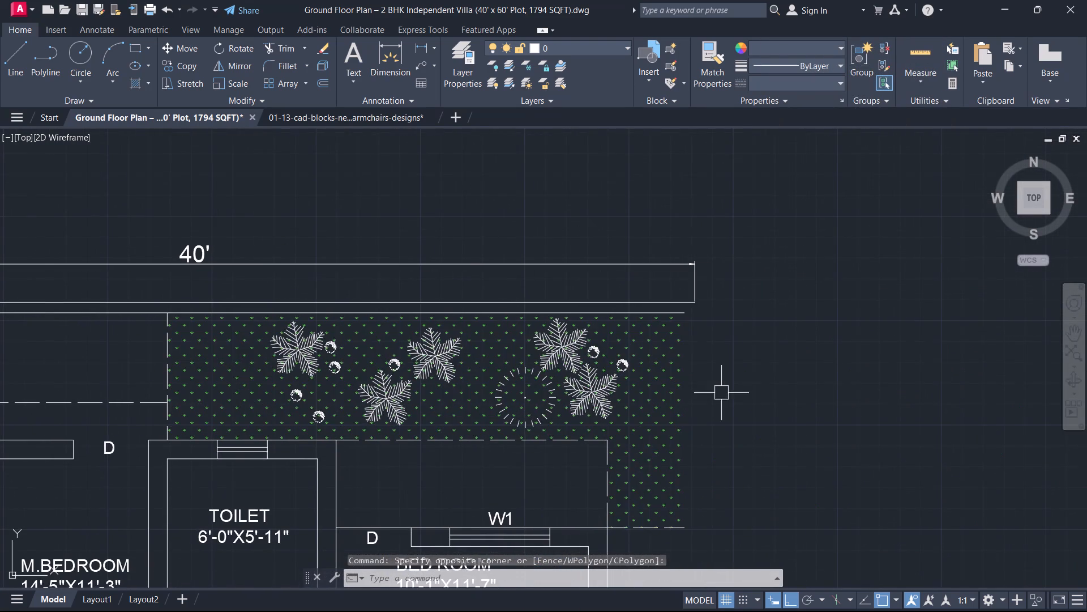
pyautogui.moveTo(735, 487); pyautogui.dragTo(667, 406)
pyautogui.click(620, 360)
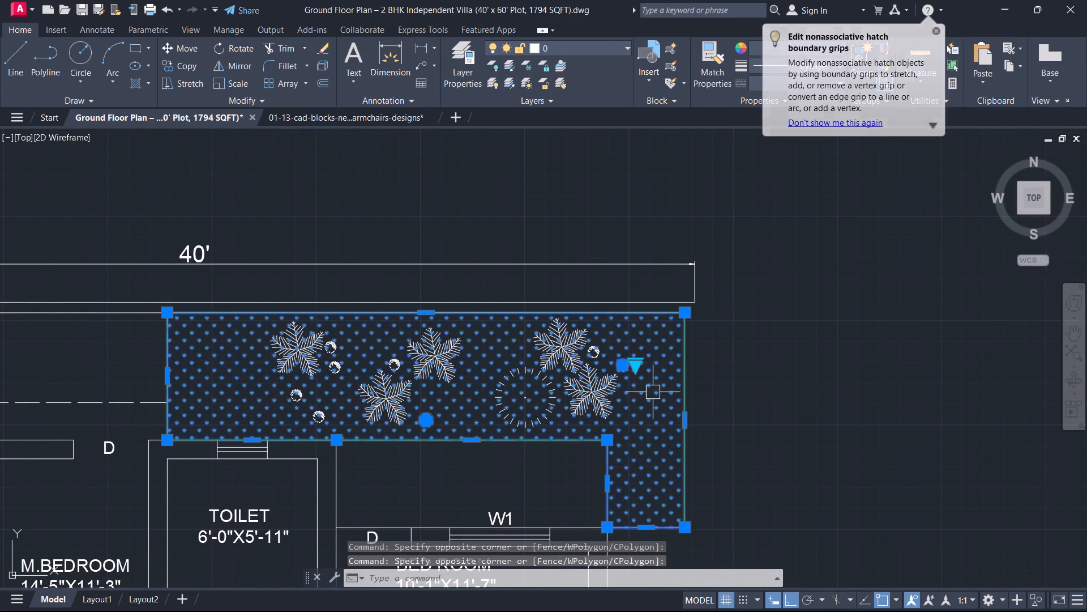
pyautogui.scroll(-1, 574, 365)
pyautogui.moveTo(571, 364); pyautogui.dragTo(998, 449, button='middle')
pyautogui.scroll(1, 889, 447)
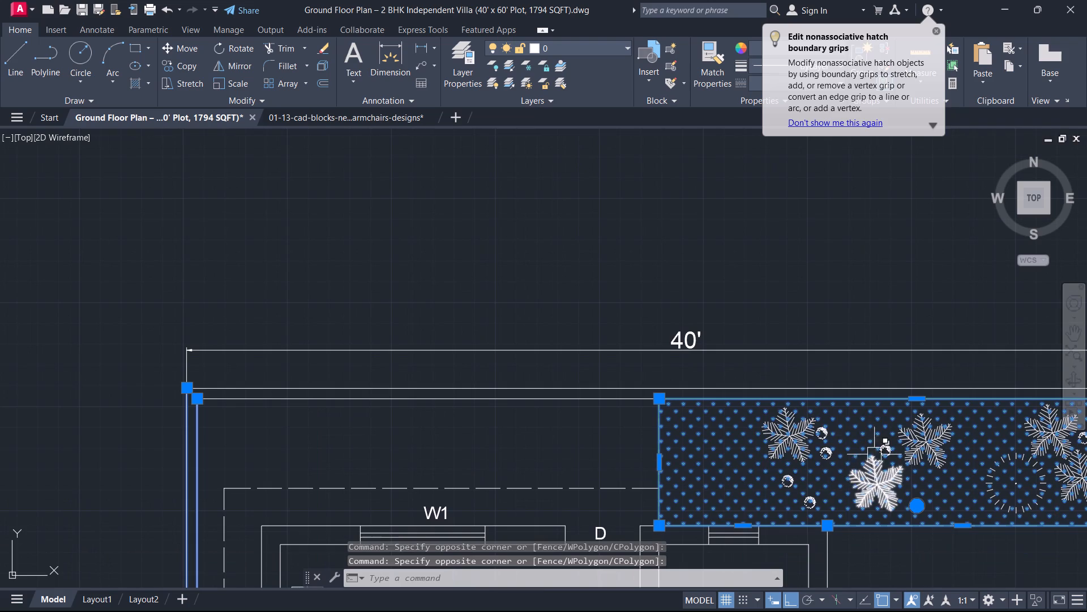
pyautogui.moveTo(571, 422); pyautogui.dragTo(566, 419)
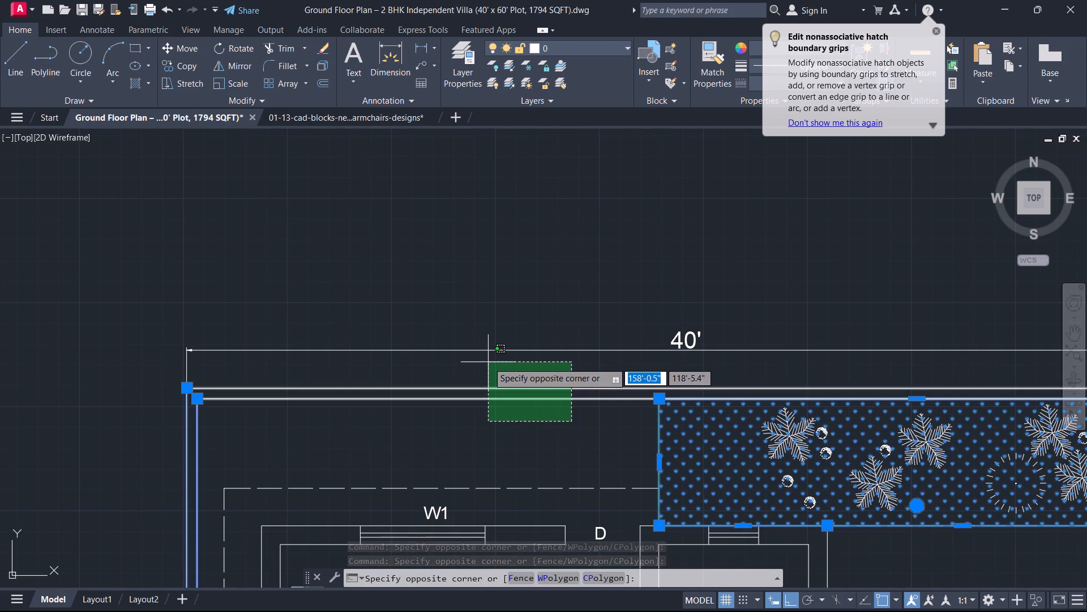
pyautogui.click(488, 362)
pyautogui.moveTo(477, 431); pyautogui.dragTo(464, 406)
pyautogui.click(418, 253)
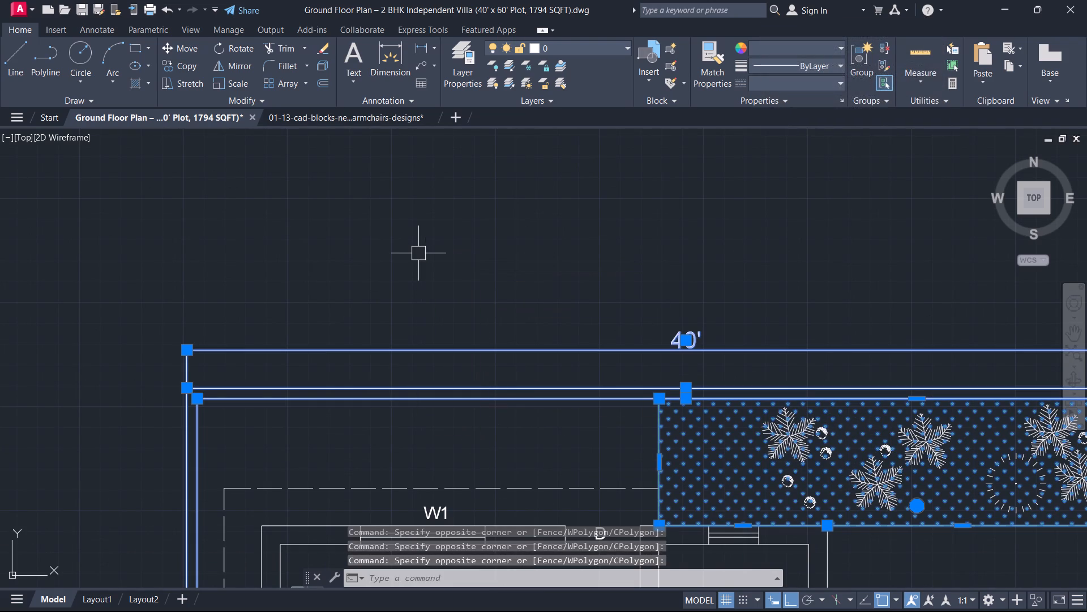
pyautogui.press('Delete')
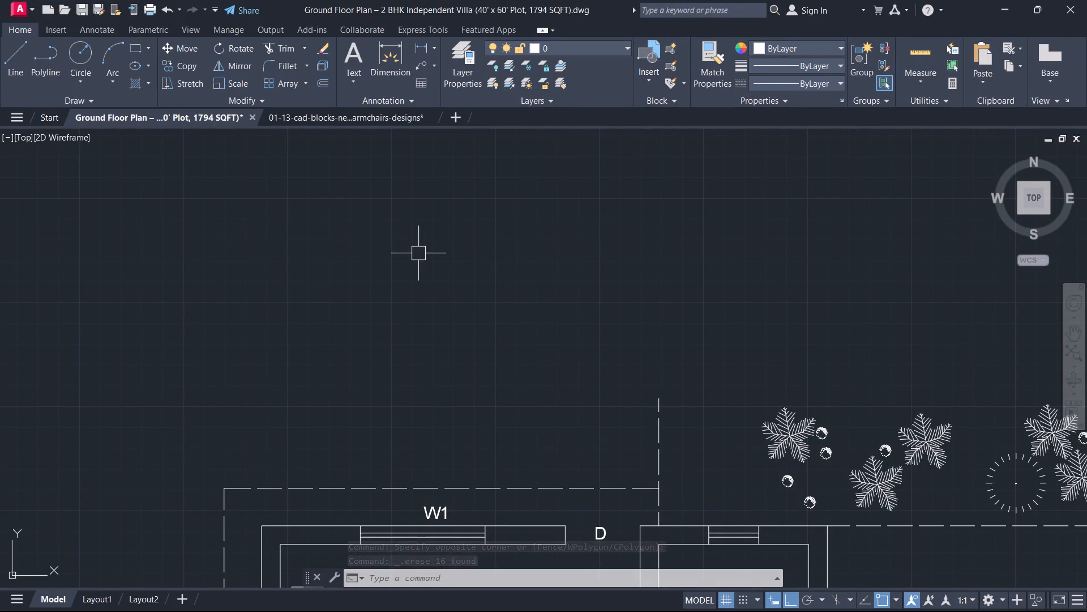
# Fillet the two dashed lines meeting above the toilet's left wall in the copied plan with zero radius to form a clean corner.
pyautogui.scroll(-1, 562, 314)
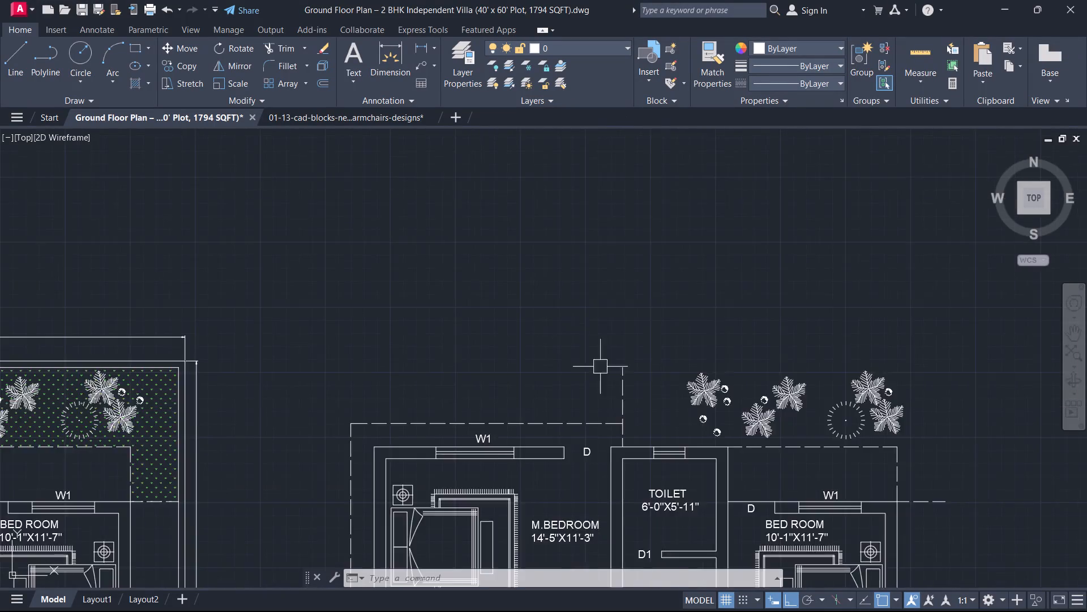
pyautogui.scroll(-1, 601, 369)
pyautogui.moveTo(618, 392); pyautogui.dragTo(577, 231, button='middle')
pyautogui.scroll(2, 580, 234)
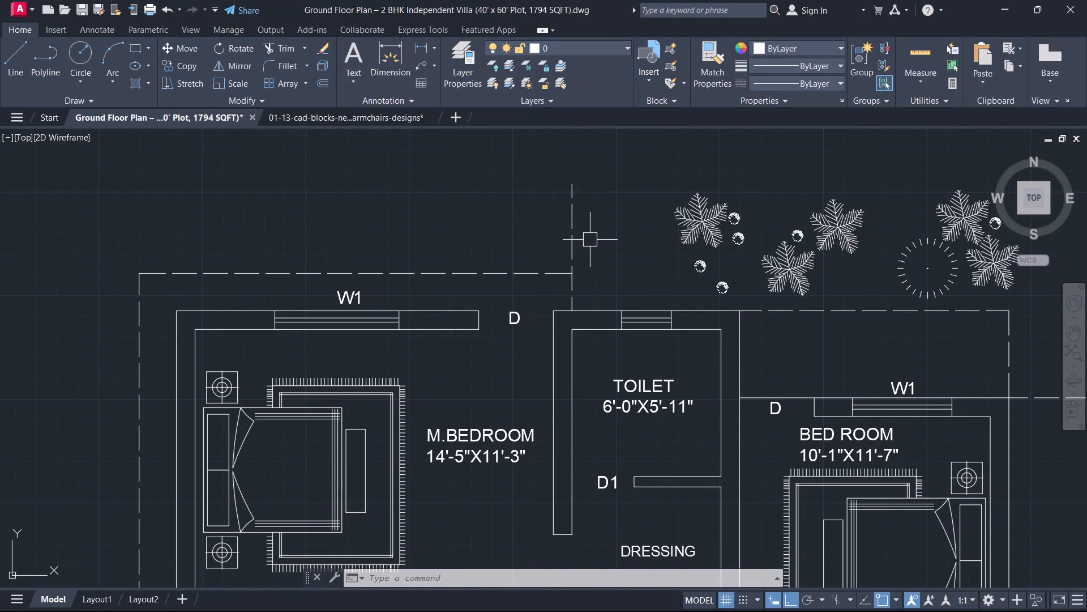
pyautogui.write('F')
pyautogui.press('space')
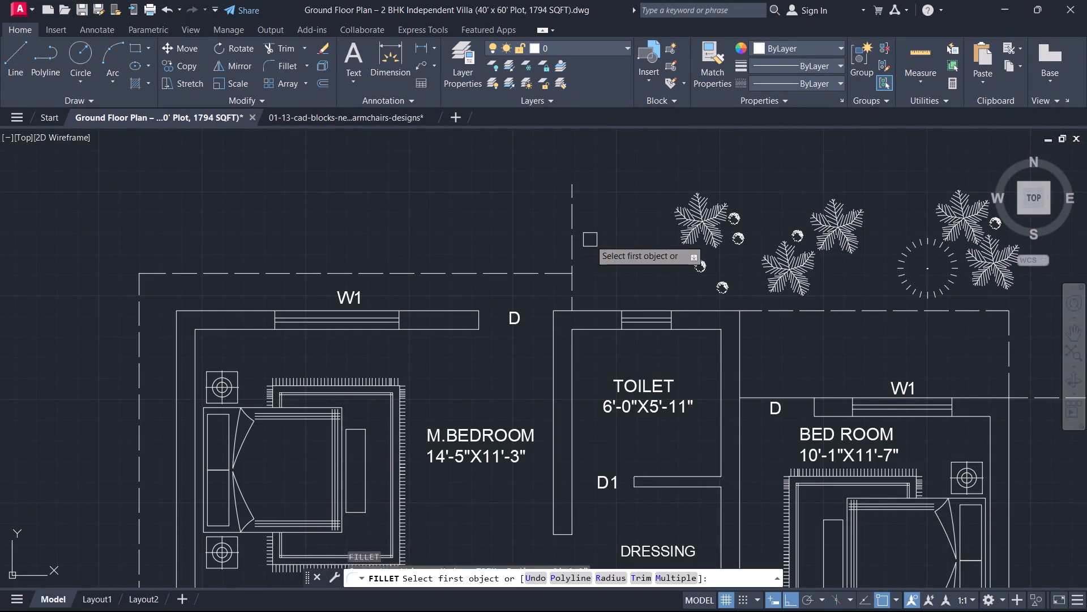
pyautogui.click(517, 278)
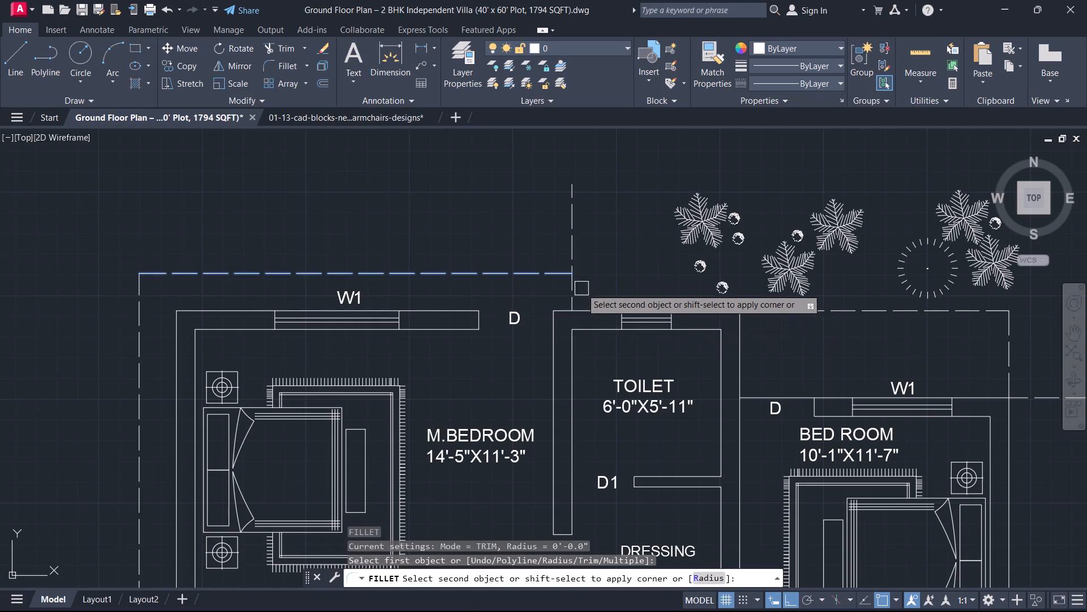
pyautogui.click(571, 287)
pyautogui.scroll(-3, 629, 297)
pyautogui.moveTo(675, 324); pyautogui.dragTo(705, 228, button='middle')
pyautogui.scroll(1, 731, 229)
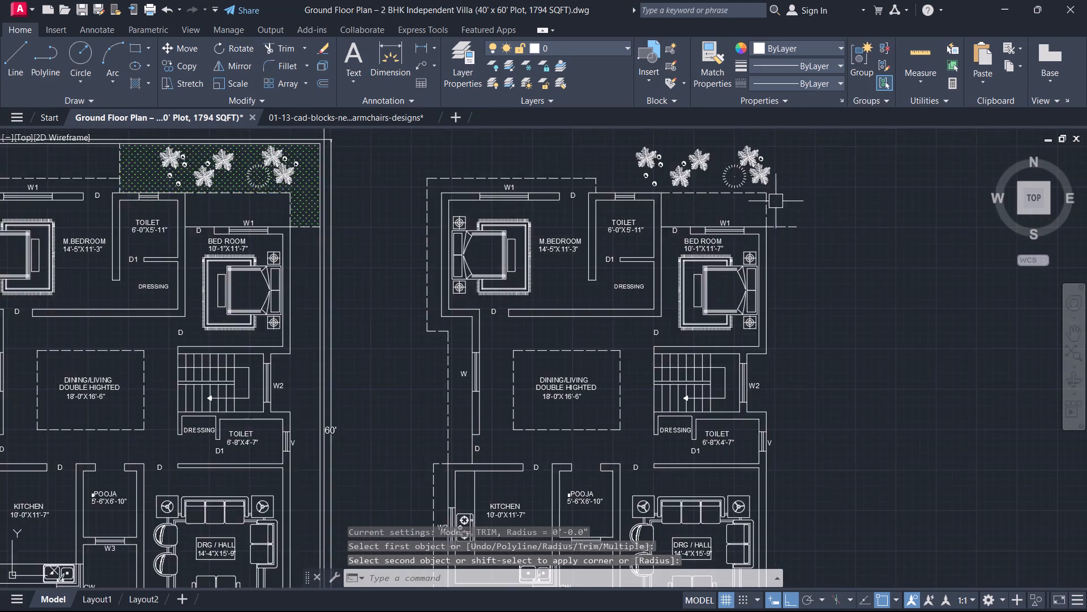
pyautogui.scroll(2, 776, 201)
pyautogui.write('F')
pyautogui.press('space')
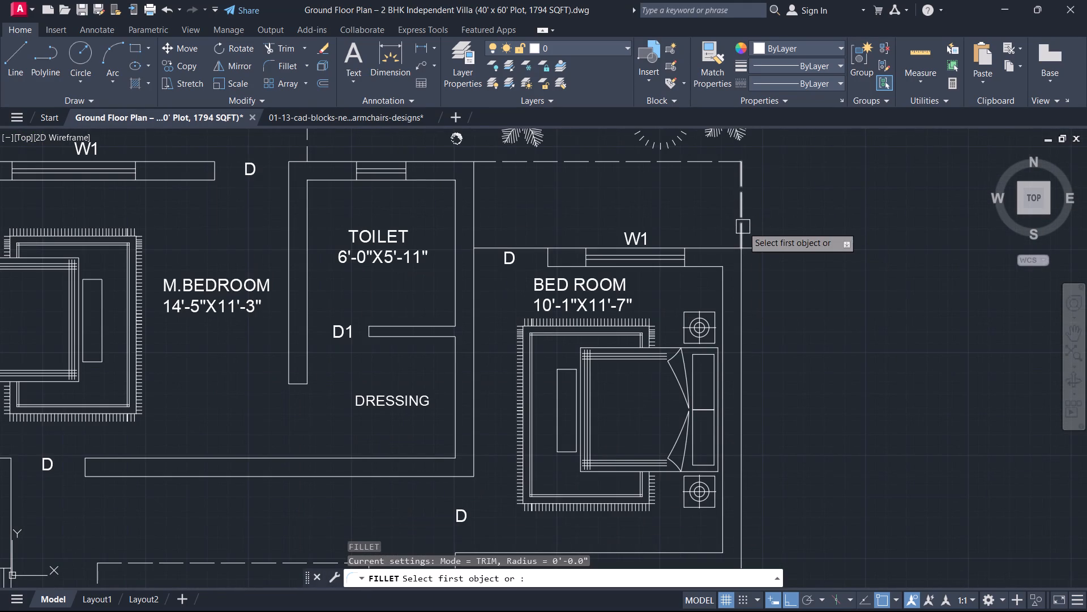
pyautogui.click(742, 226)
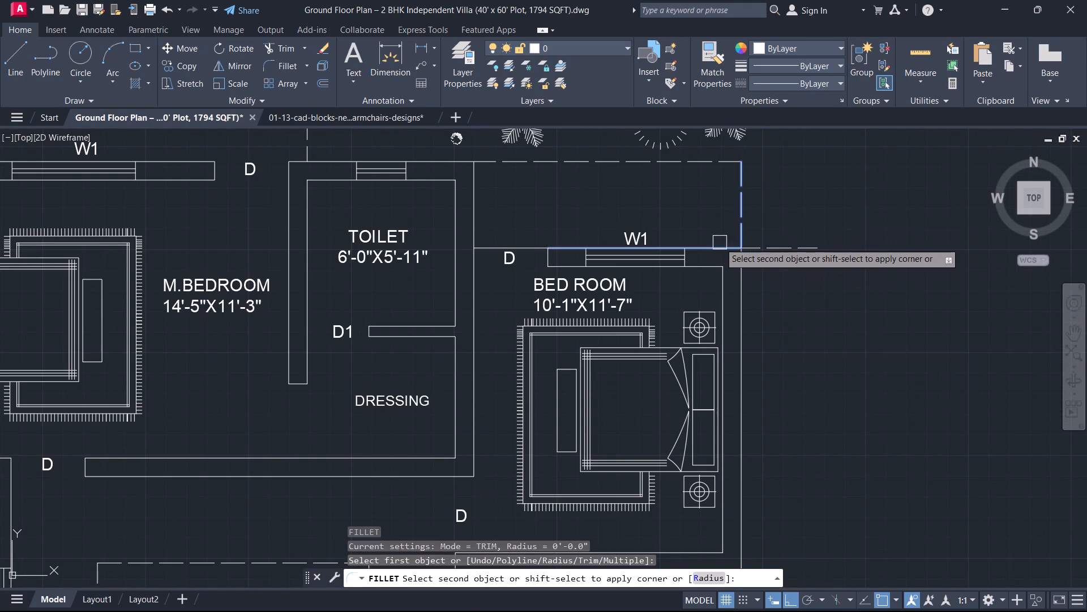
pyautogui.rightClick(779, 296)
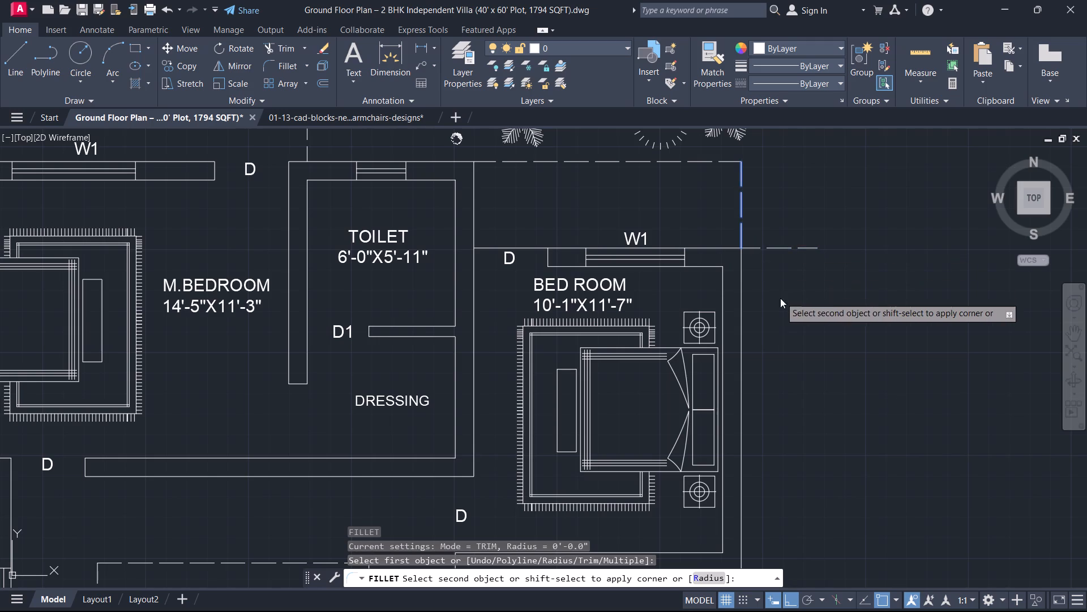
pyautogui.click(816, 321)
# Erase the short dashed line extending outward from the copied bedroom's upper-right corner.
pyautogui.click(797, 272)
pyautogui.click(780, 229)
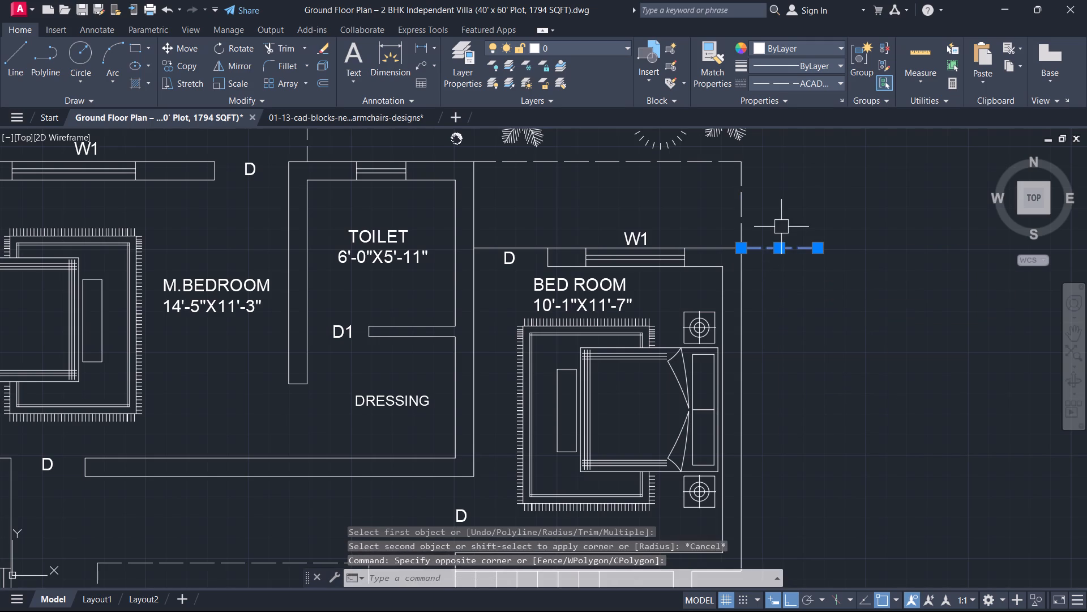
pyautogui.press('Delete')
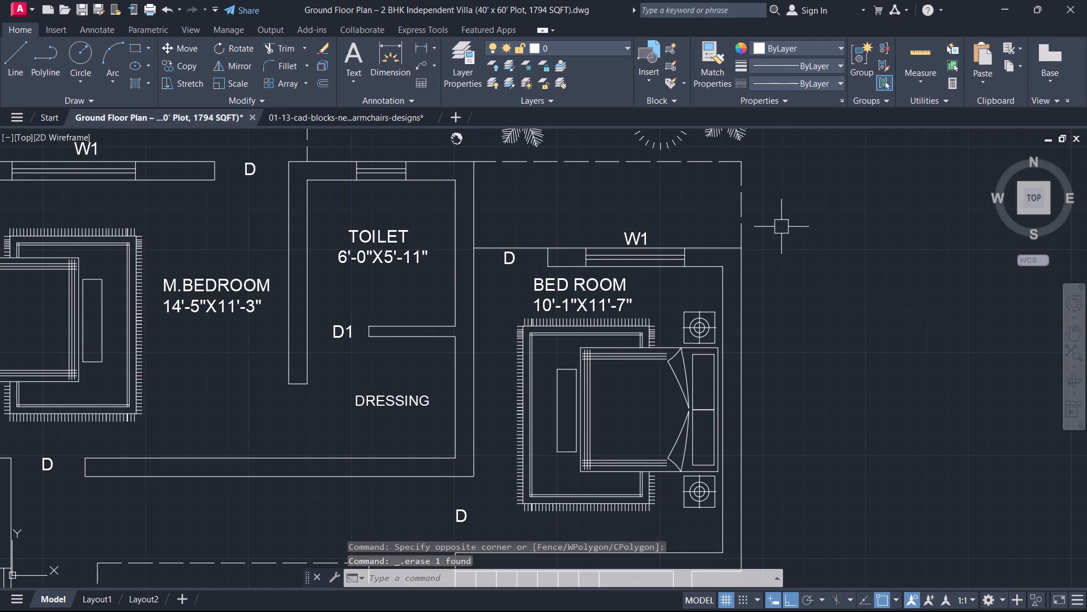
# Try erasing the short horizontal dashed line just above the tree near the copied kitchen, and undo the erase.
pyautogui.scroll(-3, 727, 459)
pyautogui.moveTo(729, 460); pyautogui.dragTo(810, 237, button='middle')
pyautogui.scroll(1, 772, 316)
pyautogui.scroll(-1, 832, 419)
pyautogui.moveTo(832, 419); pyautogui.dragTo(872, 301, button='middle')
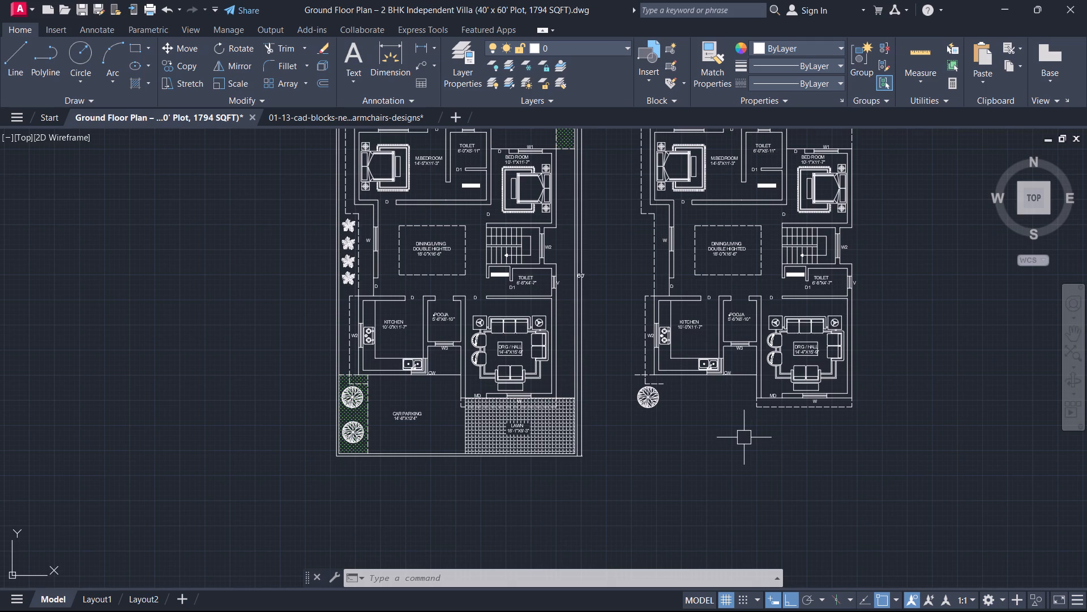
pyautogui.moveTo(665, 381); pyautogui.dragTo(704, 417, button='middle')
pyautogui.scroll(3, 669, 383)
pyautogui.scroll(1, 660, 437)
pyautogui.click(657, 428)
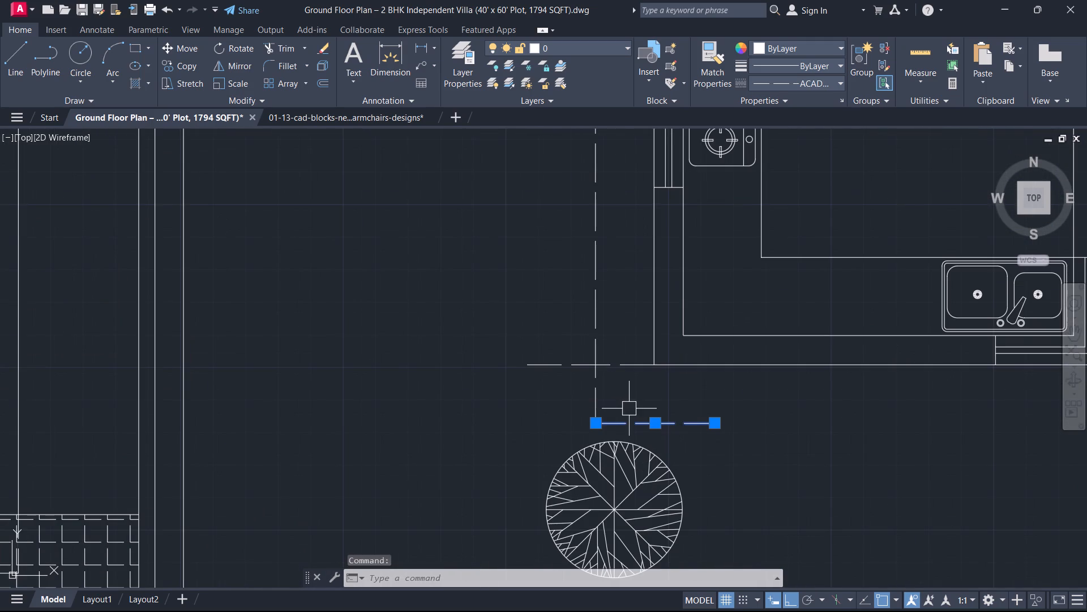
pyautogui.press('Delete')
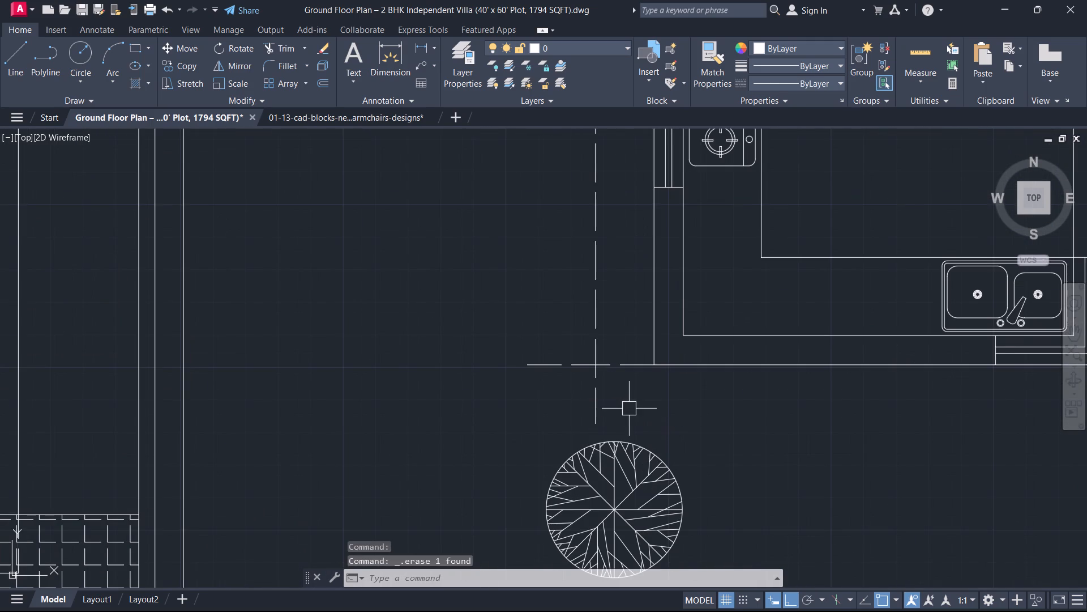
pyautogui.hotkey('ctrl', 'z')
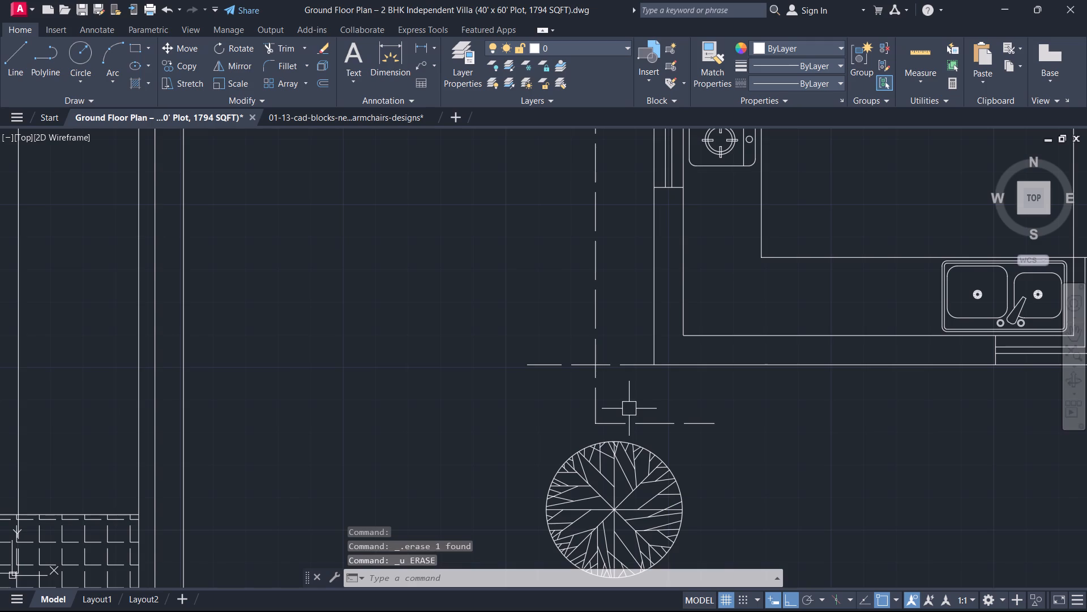
# Trim the dashed extension of the copied kitchen's front wall line that sticks out beyond the vertical dashed line.
pyautogui.press('t')
pyautogui.press('r')
pyautogui.press('v')
pyautogui.press('space')
pyautogui.click(556, 380)
pyautogui.click(556, 330)
pyautogui.scroll(-1, 632, 366)
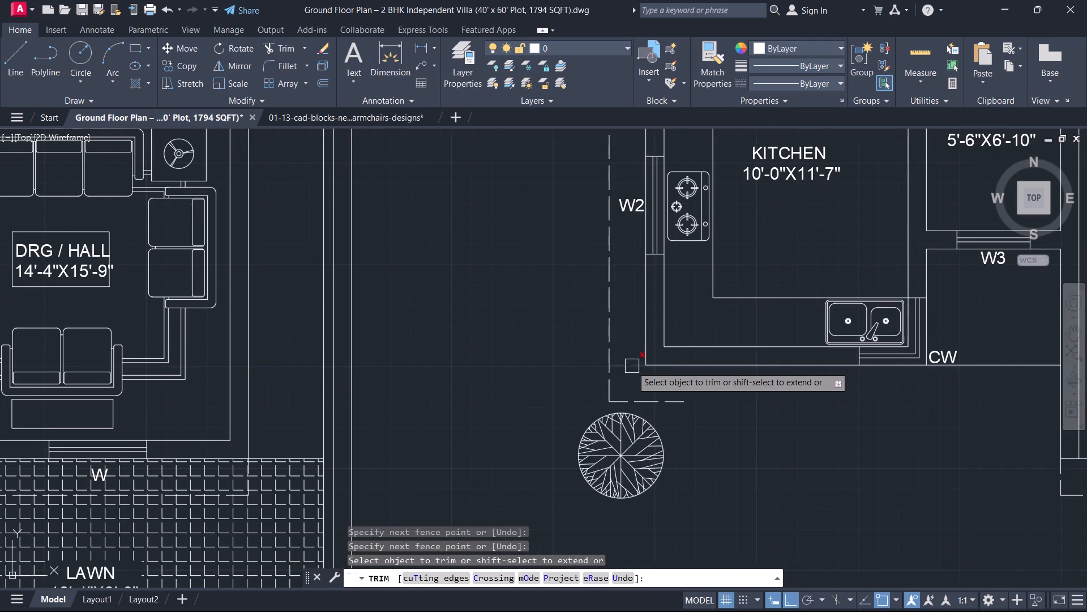
pyautogui.press('Escape')
# Trim away the short horizontal dashed line above the tree and the vertical dashed stub below the kitchen's front line.
pyautogui.scroll(1, 654, 391)
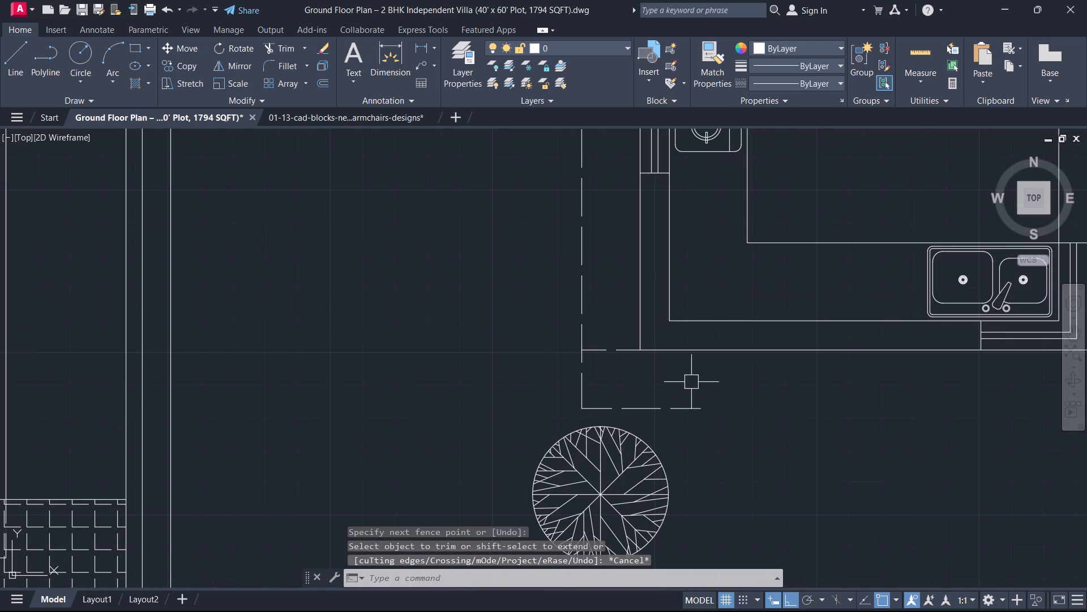
pyautogui.press('t')
pyautogui.press('r')
pyautogui.press('space')
pyautogui.click(648, 408)
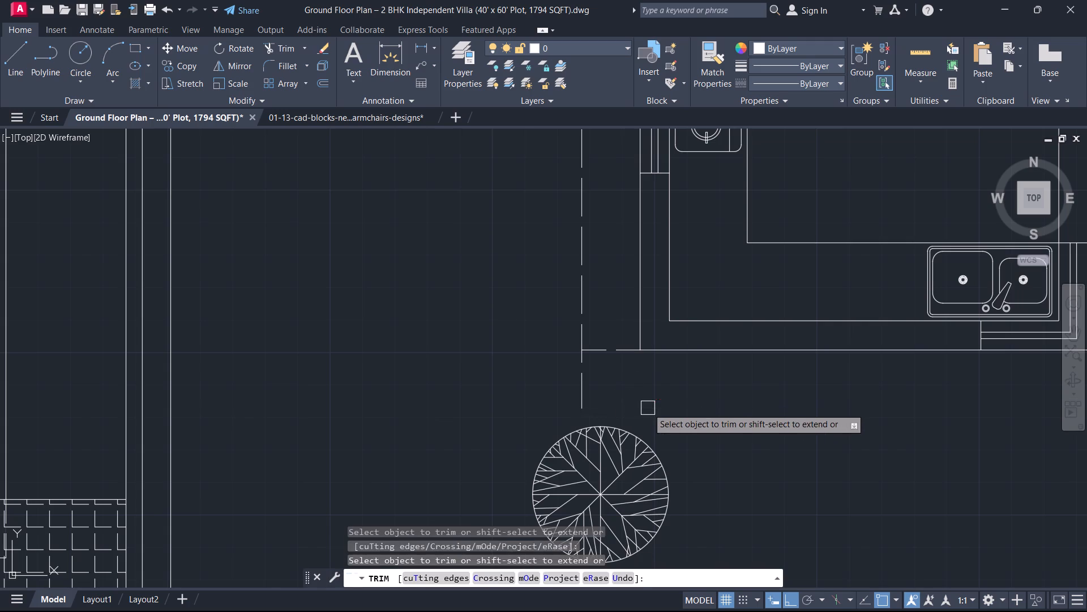
pyautogui.moveTo(564, 384); pyautogui.dragTo(569, 384)
pyautogui.click(627, 384)
pyautogui.press('Escape')
# Erase the remaining round tree below the copied kitchen.
pyautogui.scroll(-1, 663, 379)
pyautogui.scroll(1, 663, 379)
pyautogui.scroll(-2, 663, 380)
pyautogui.moveTo(663, 380); pyautogui.dragTo(687, 306, button='middle')
pyautogui.moveTo(734, 379); pyautogui.dragTo(727, 378)
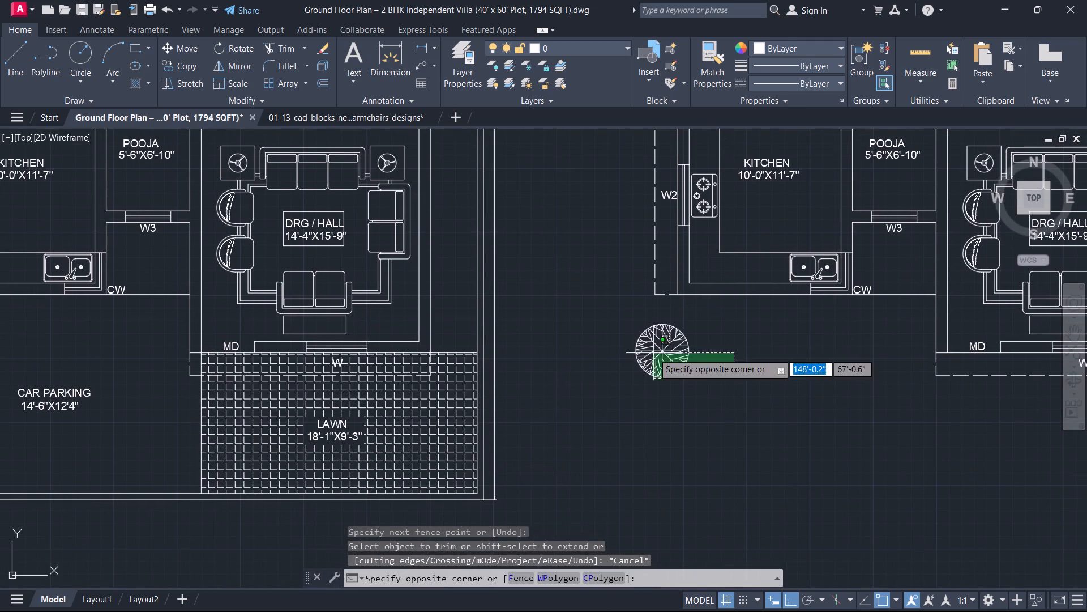
pyautogui.click(653, 353)
pyautogui.scroll(-3, 680, 358)
pyautogui.press('Delete')
# Erase all the plants and shrubs above the toilet and bedroom in the copied plan.
pyautogui.scroll(-2, 682, 364)
pyautogui.scroll(2, 688, 371)
pyautogui.scroll(-2, 695, 346)
pyautogui.moveTo(694, 362); pyautogui.dragTo(708, 459, button='middle')
pyautogui.scroll(2, 770, 352)
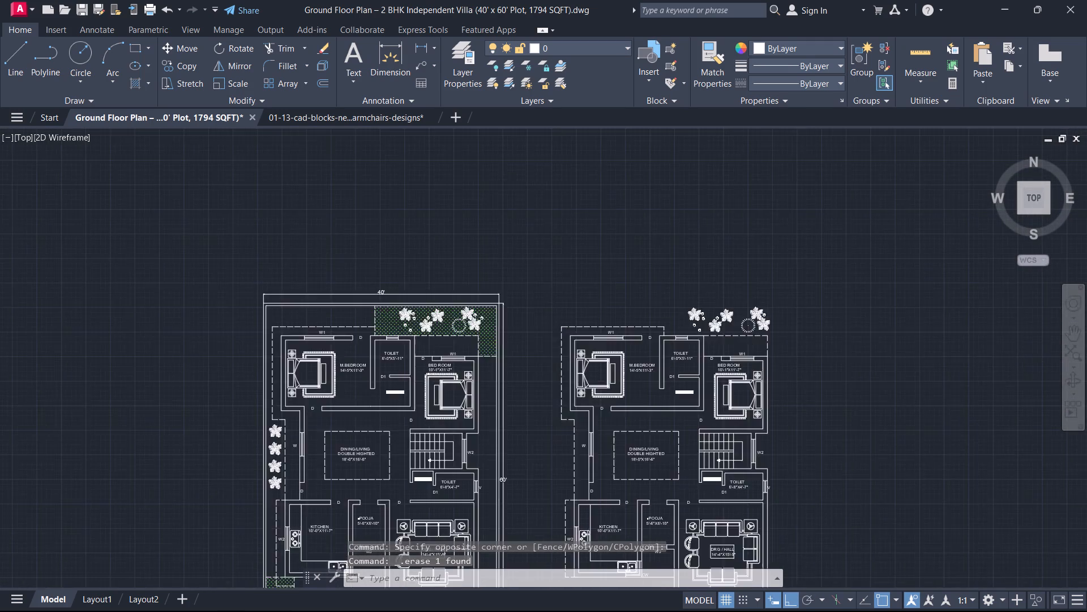
pyautogui.scroll(3, 782, 329)
pyautogui.click(770, 320)
pyautogui.click(357, 229)
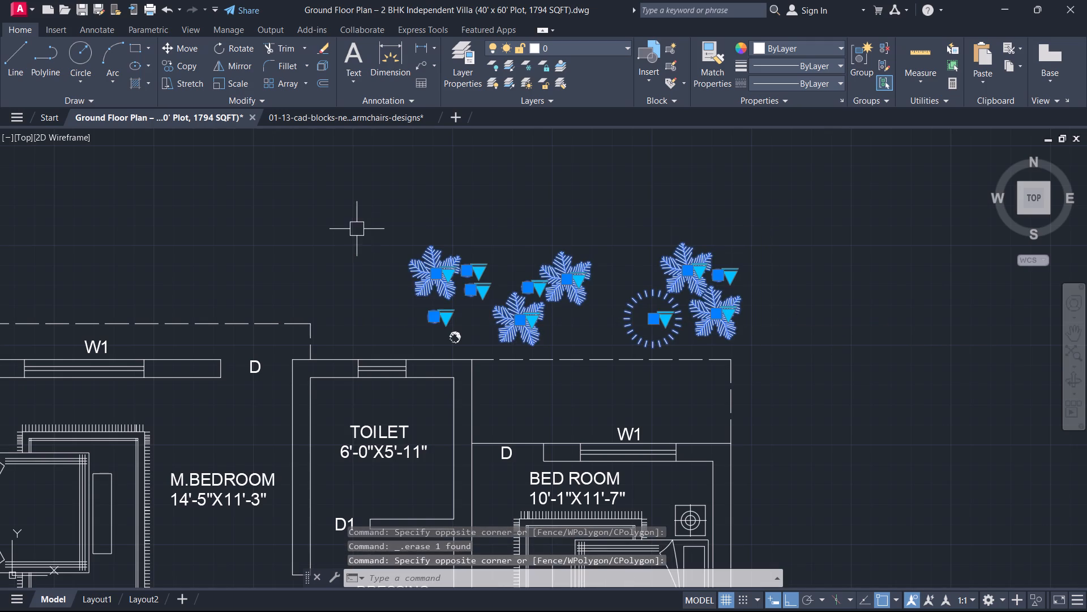
pyautogui.click(483, 339)
pyautogui.click(433, 330)
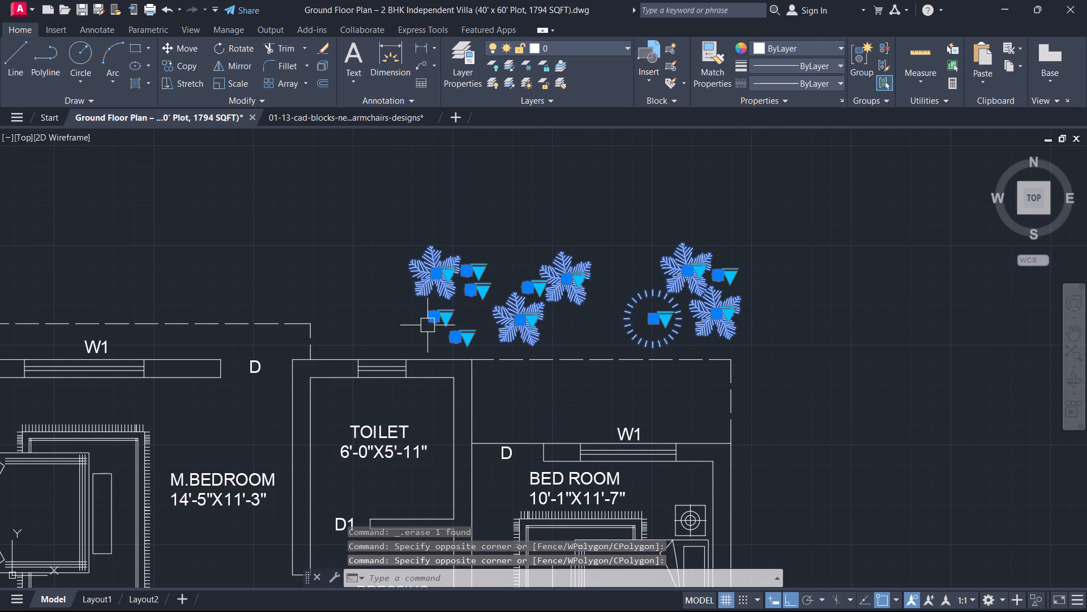
pyautogui.rightClick(431, 322)
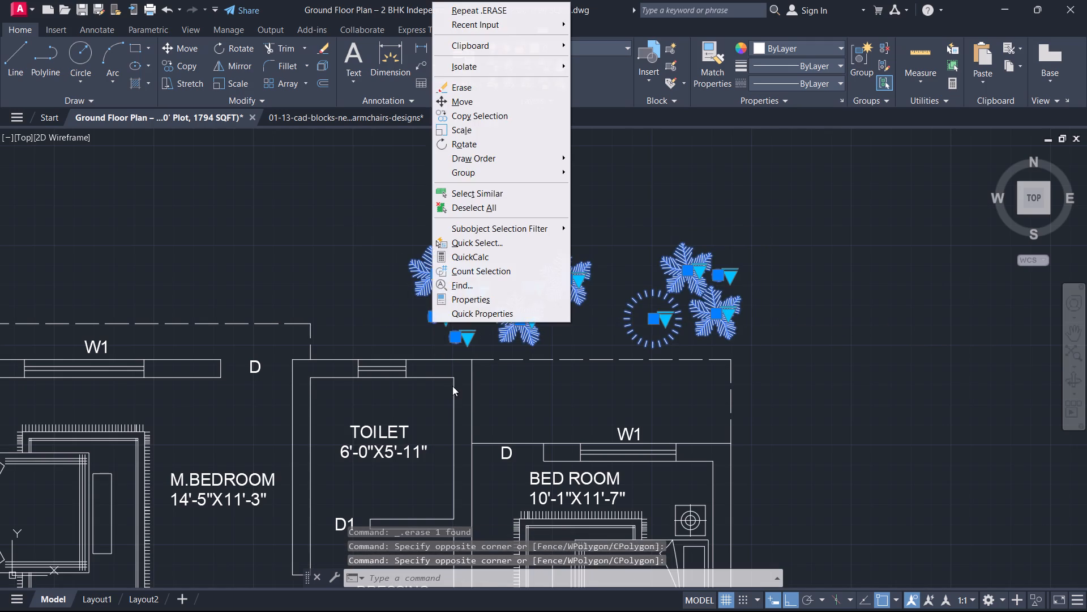
pyautogui.click(501, 93)
# Draw a vertical construction line through the centre of the copied dining/living room's left wall at window W.
pyautogui.scroll(-4, 424, 216)
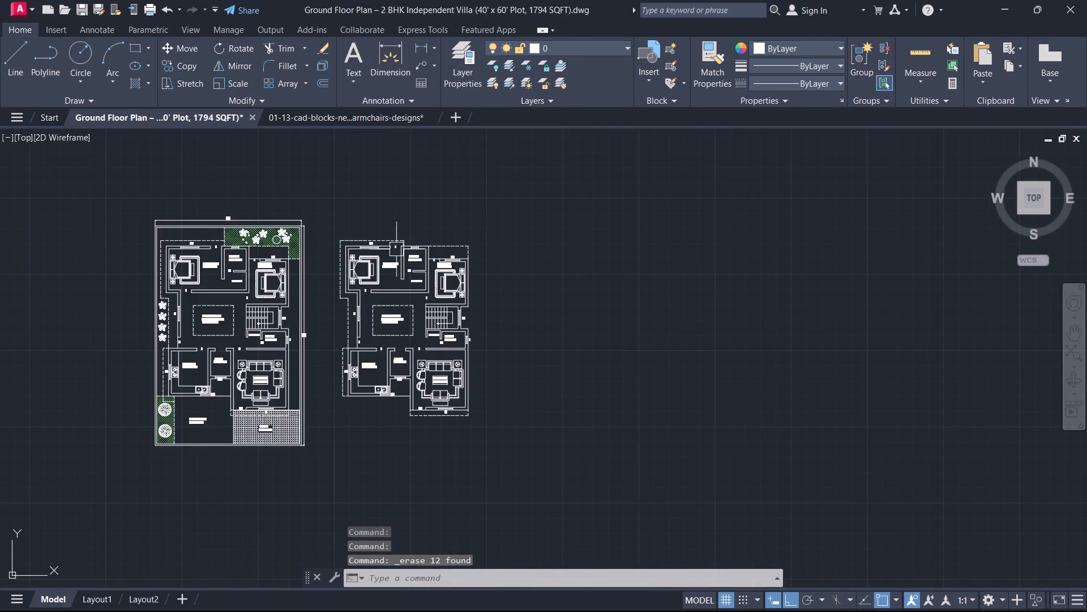
pyautogui.scroll(1, 395, 256)
pyautogui.moveTo(395, 256); pyautogui.dragTo(444, 202, button='middle')
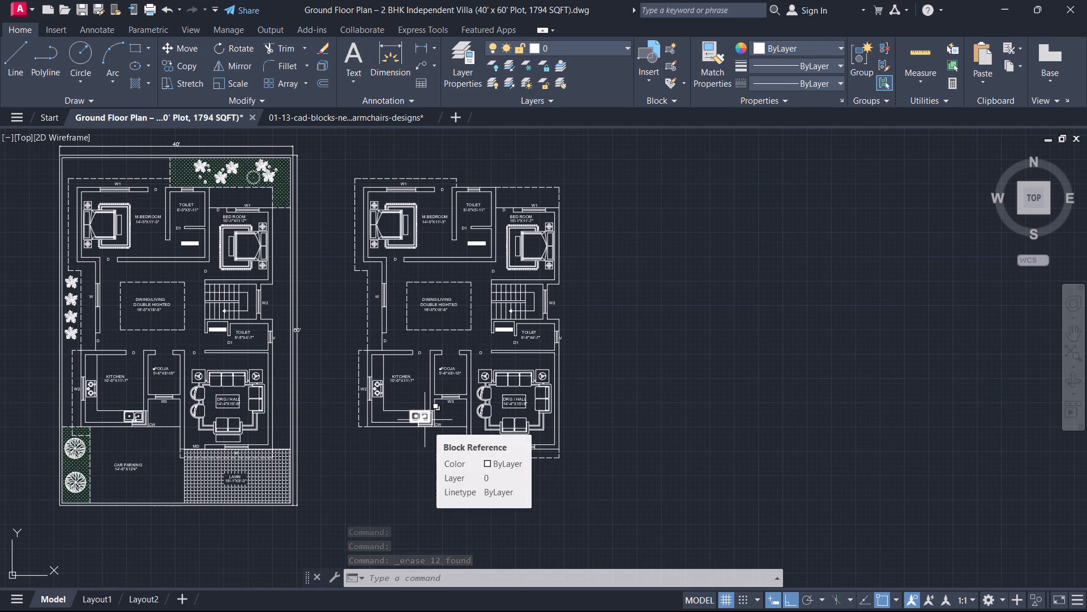
pyautogui.moveTo(436, 467); pyautogui.dragTo(518, 496, button='middle')
pyautogui.scroll(1, 436, 467)
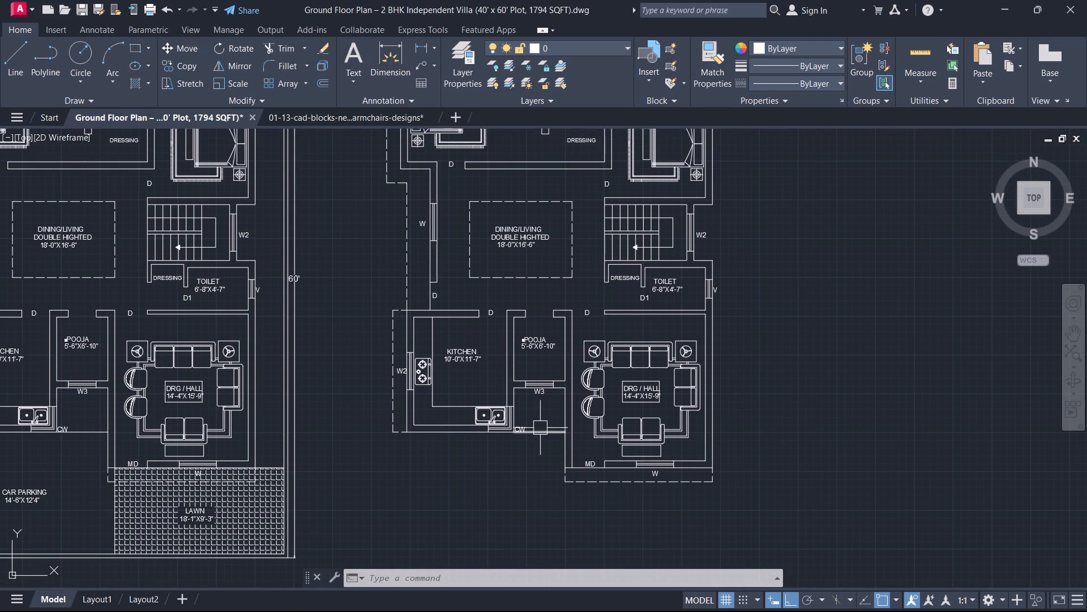
pyautogui.moveTo(563, 390); pyautogui.dragTo(590, 532, button='middle')
pyautogui.scroll(1, 566, 412)
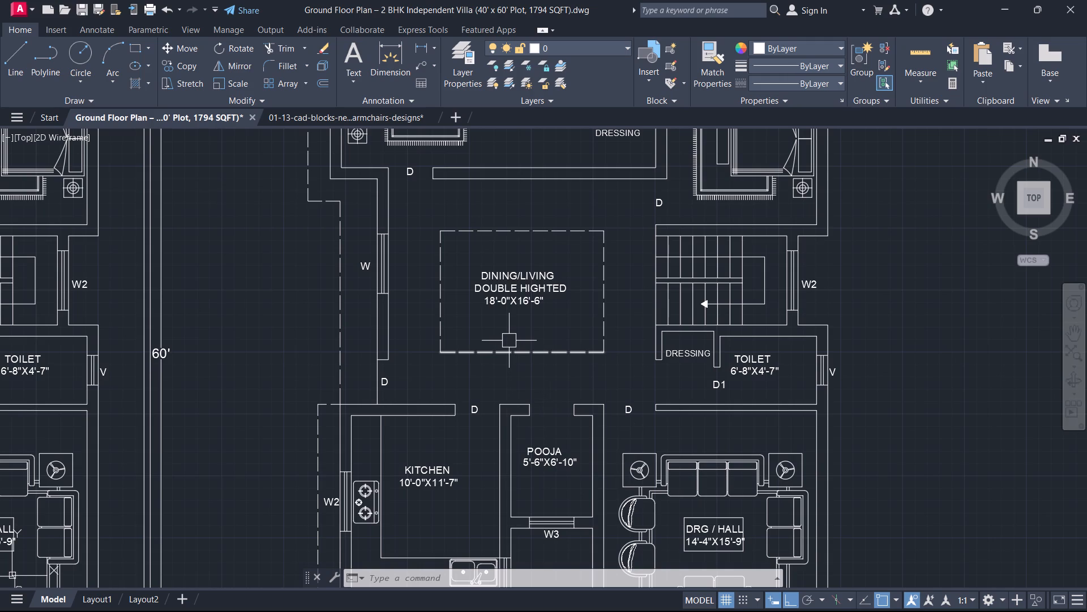
pyautogui.write('XL')
pyautogui.press('space')
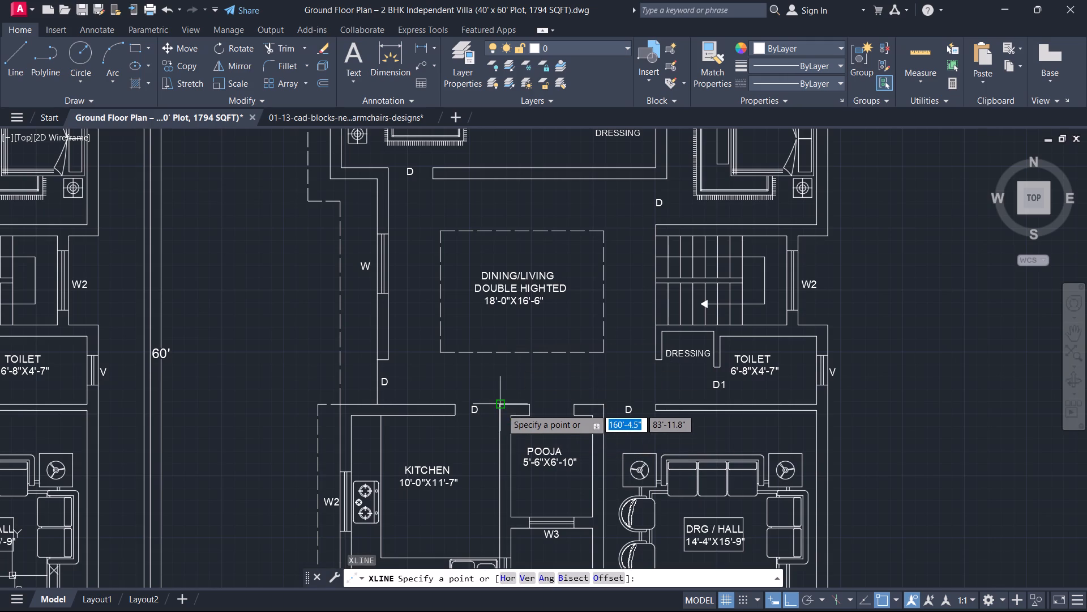
pyautogui.write('V')
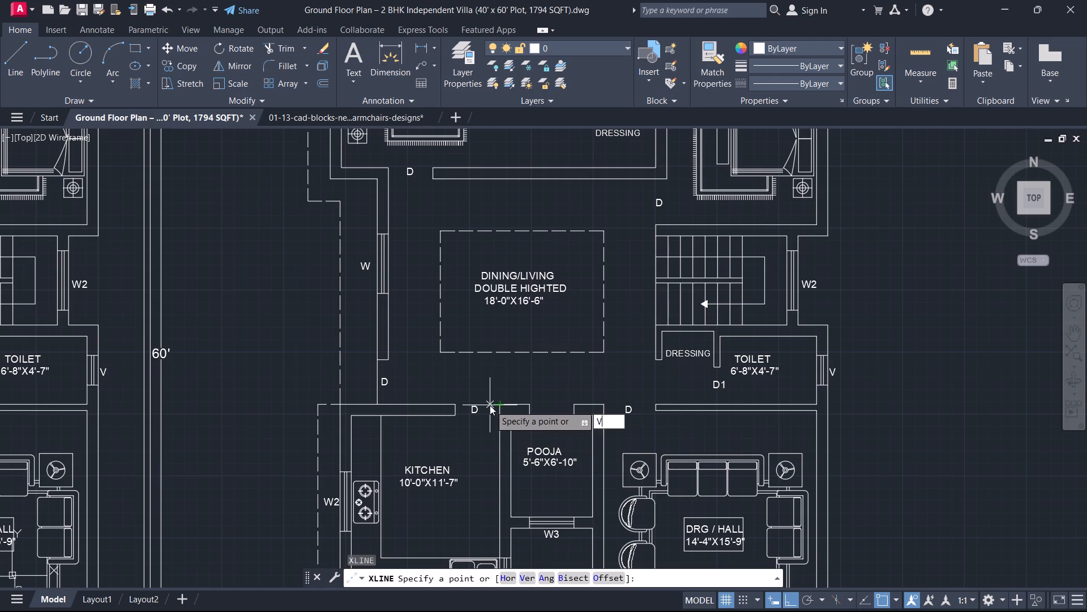
pyautogui.press('space')
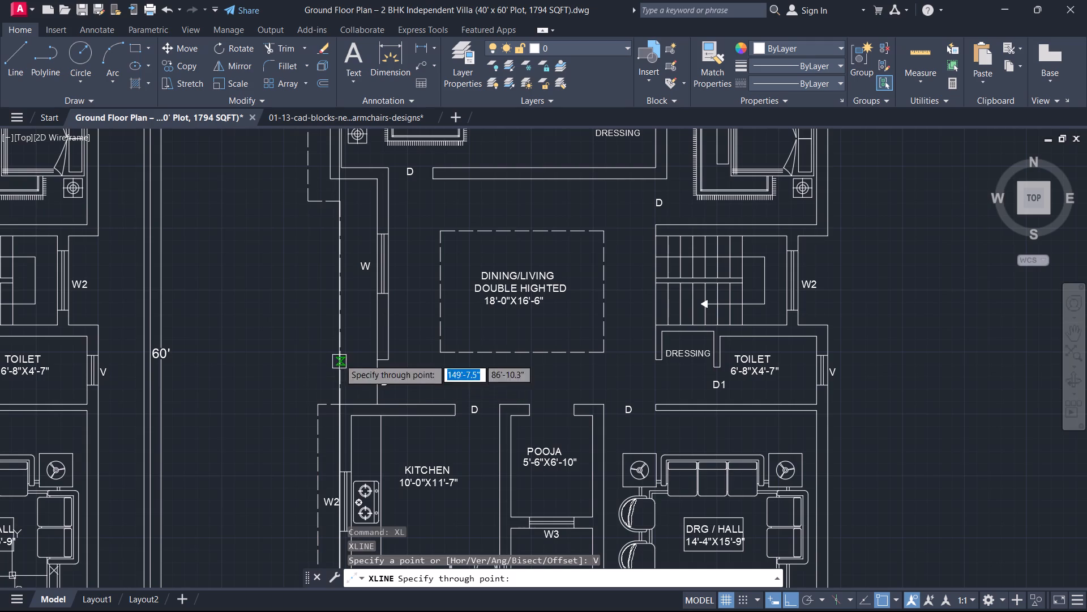
pyautogui.scroll(1, 392, 367)
pyautogui.scroll(2, 391, 272)
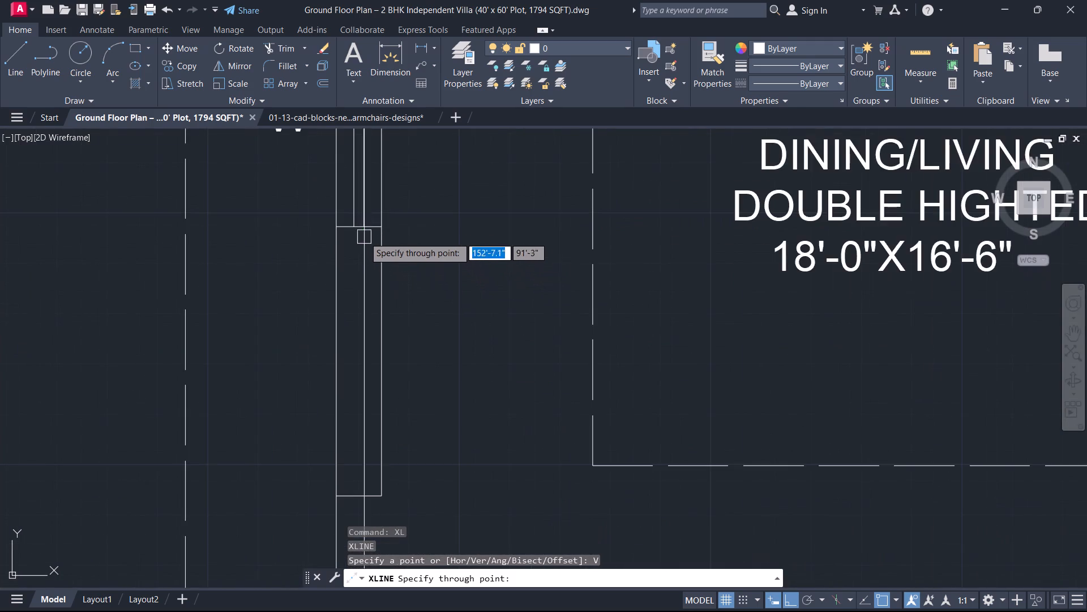
pyautogui.scroll(3, 360, 230)
pyautogui.click(353, 214)
# Place a vertical construction line through the centre of the copied kitchen's left wall at window W2.
pyautogui.scroll(-7, 349, 263)
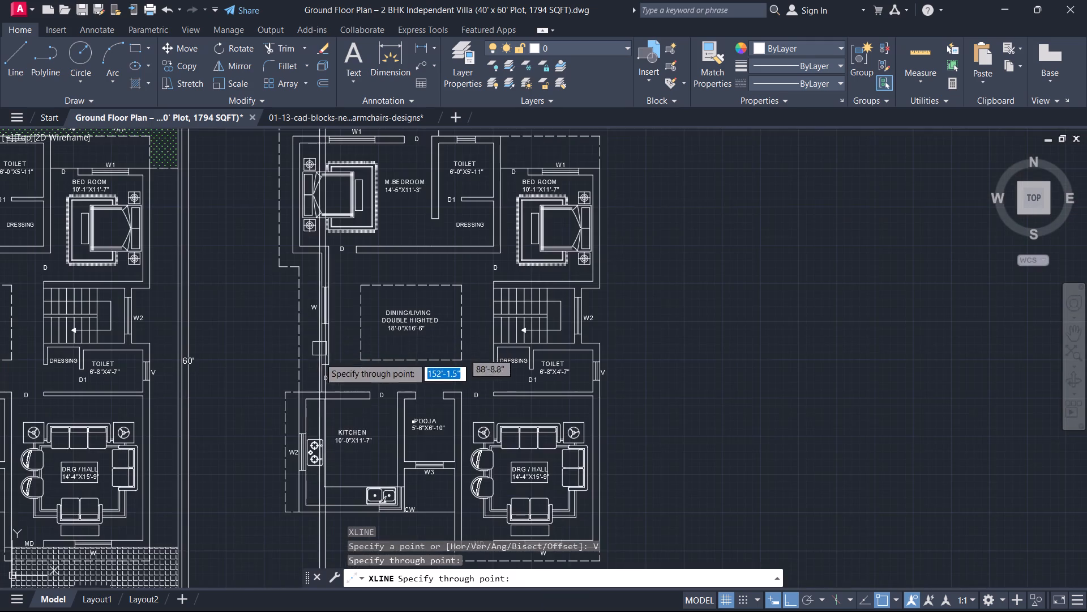
pyautogui.scroll(5, 292, 481)
pyautogui.scroll(3, 386, 402)
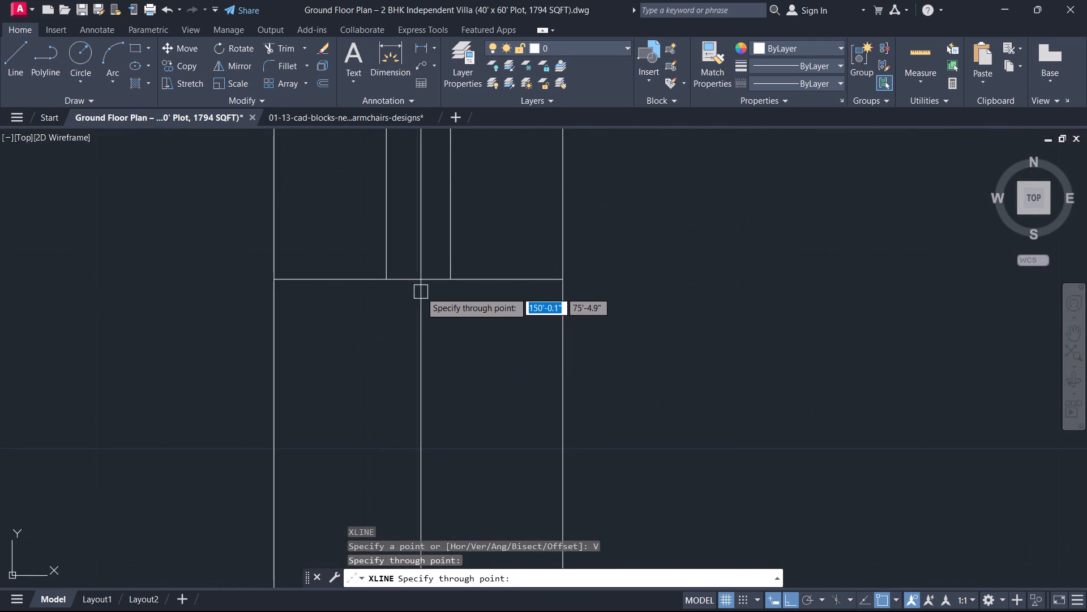
pyautogui.click(416, 277)
# Place a vertical construction line through the centre of the wall between the copied kitchen and pooja room, near CW.
pyautogui.scroll(-6, 376, 336)
pyautogui.scroll(-2, 636, 442)
pyautogui.scroll(3, 645, 439)
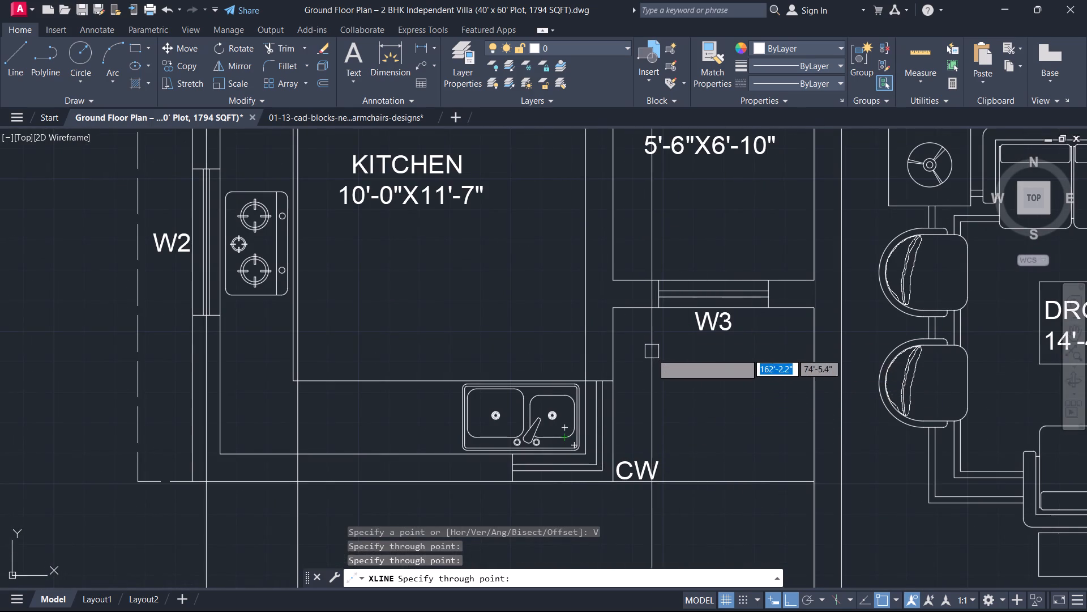
pyautogui.scroll(4, 624, 369)
pyautogui.click(497, 433)
# Place a vertical construction line through the centre of the copied drawing hall's left wall, beside the main door MD.
pyautogui.scroll(-6, 589, 415)
pyautogui.scroll(-2, 610, 307)
pyautogui.scroll(3, 632, 331)
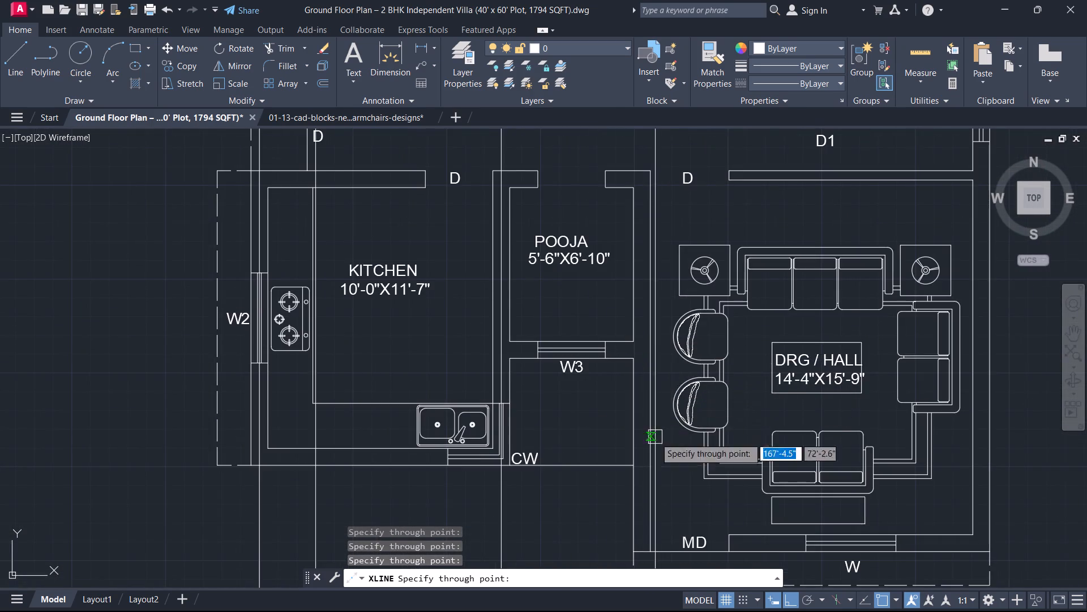
pyautogui.moveTo(654, 439); pyautogui.dragTo(665, 263, button='middle')
pyautogui.scroll(2, 654, 440)
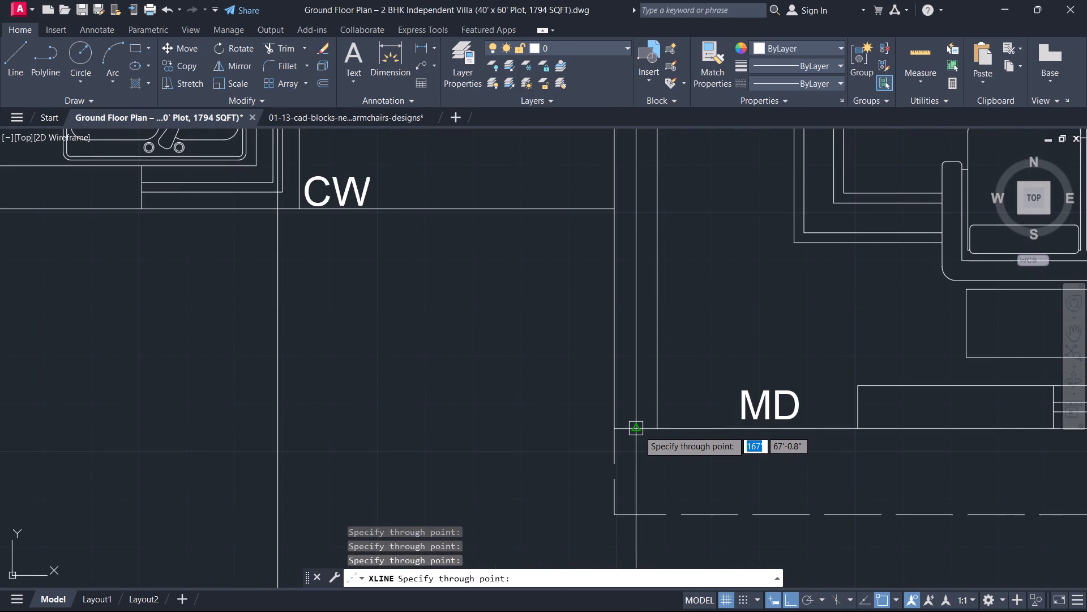
pyautogui.click(639, 430)
# Place a vertical construction line through the centre of the 6'-8"x4'-7" toilet's outer wall at ventilator V.
pyautogui.scroll(-4, 761, 437)
pyautogui.moveTo(767, 434); pyautogui.dragTo(596, 440, button='middle')
pyautogui.scroll(1, 657, 448)
pyautogui.scroll(1, 709, 437)
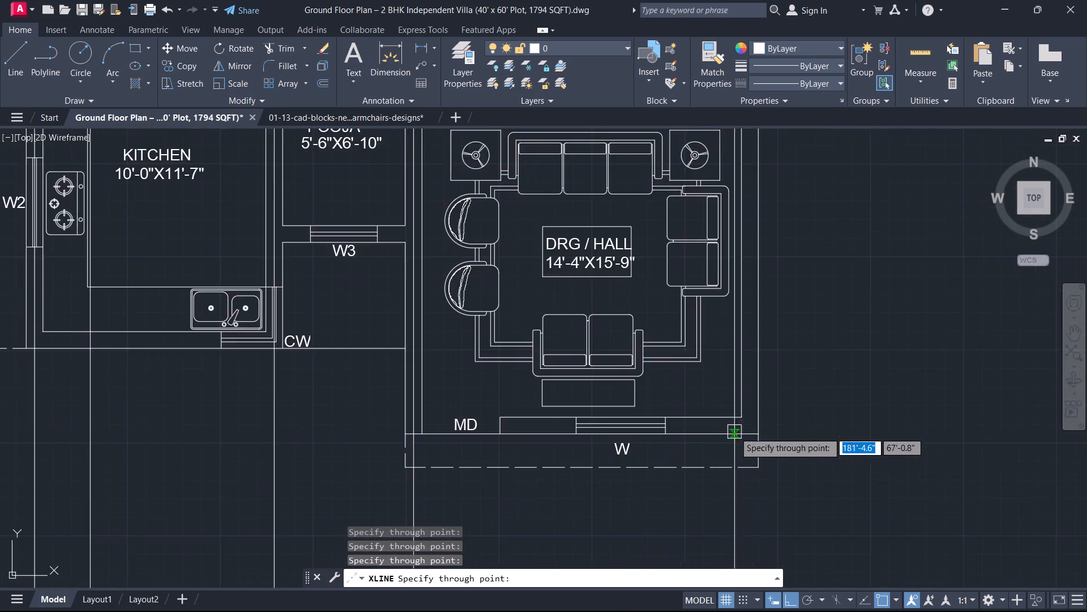
pyautogui.scroll(2, 739, 432)
pyautogui.moveTo(721, 439); pyautogui.dragTo(713, 611, button='middle')
pyautogui.scroll(-1, 721, 440)
pyautogui.scroll(-2, 724, 393)
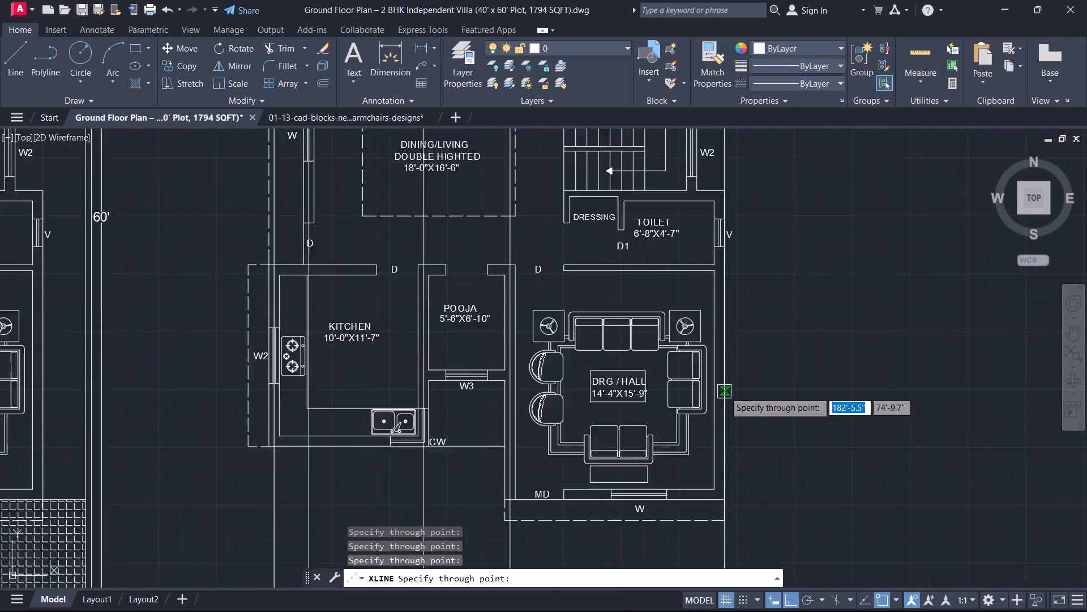
pyautogui.scroll(-1, 724, 392)
pyautogui.scroll(4, 714, 319)
pyautogui.scroll(3, 731, 254)
pyautogui.moveTo(737, 253); pyautogui.dragTo(700, 409, button='middle')
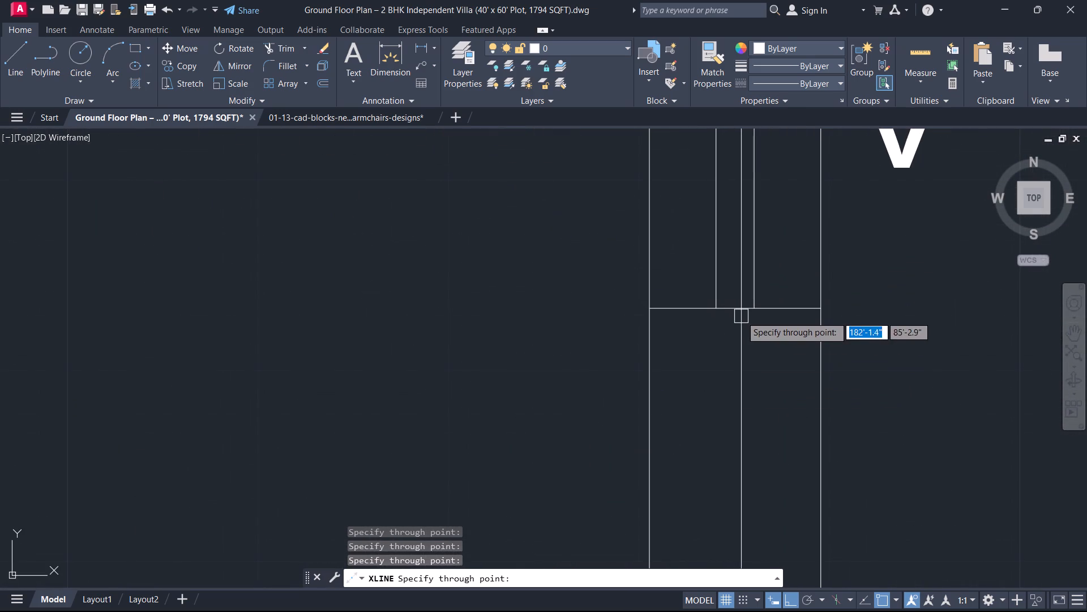
pyautogui.click(734, 305)
# Place a vertical construction line through the centre of the staircase's outer wall at window W2.
pyautogui.scroll(-5, 701, 374)
pyautogui.moveTo(694, 387); pyautogui.dragTo(707, 499, button='middle')
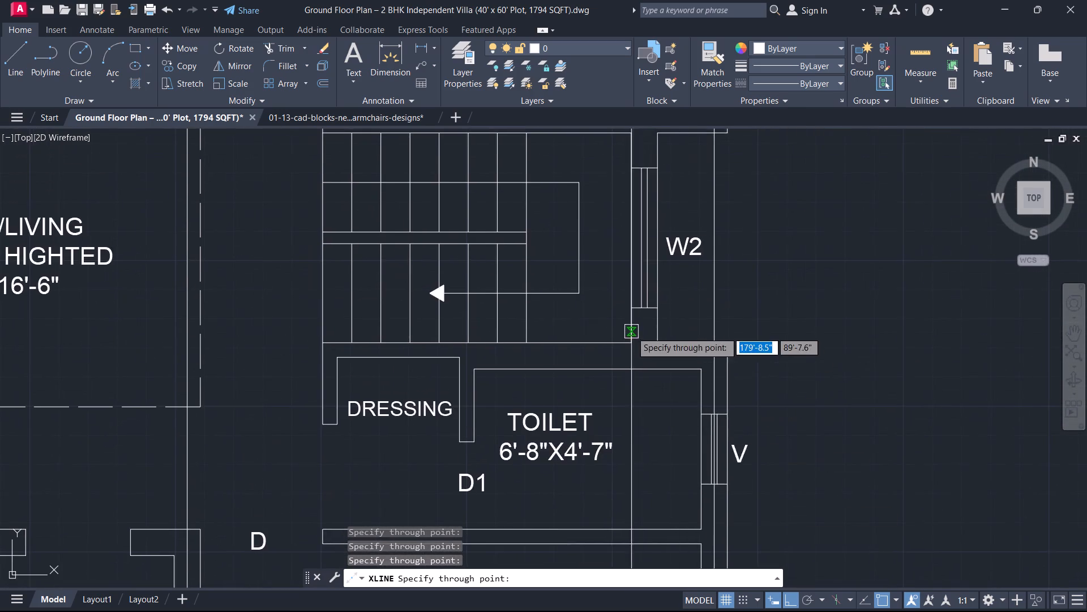
pyautogui.scroll(4, 631, 328)
pyautogui.click(700, 261)
# Place a vertical construction line through the centre of the wall separating the master bedroom from the toilet, at its lower end.
pyautogui.scroll(-3, 673, 305)
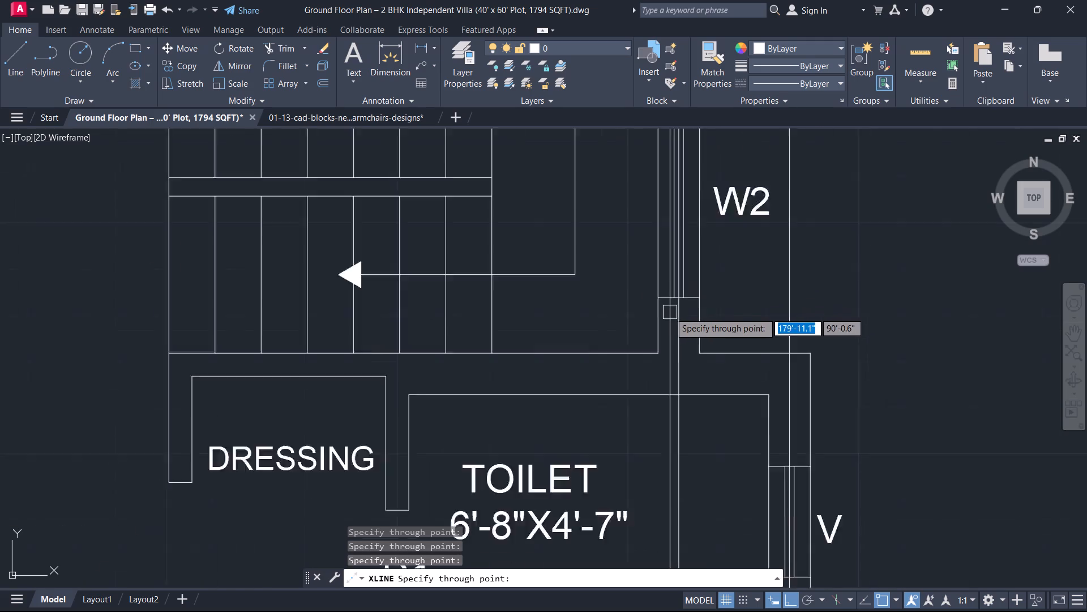
pyautogui.scroll(-3, 670, 312)
pyautogui.moveTo(657, 320); pyautogui.dragTo(649, 487, button='middle')
pyautogui.scroll(-2, 657, 381)
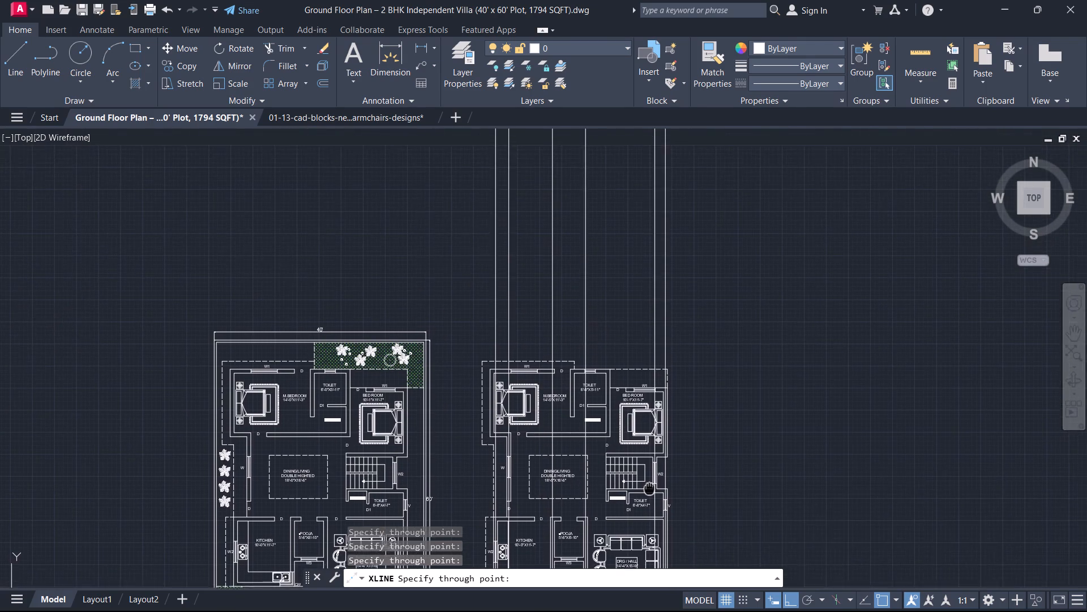
pyautogui.moveTo(649, 487); pyautogui.dragTo(648, 494, button='middle')
pyautogui.scroll(3, 662, 475)
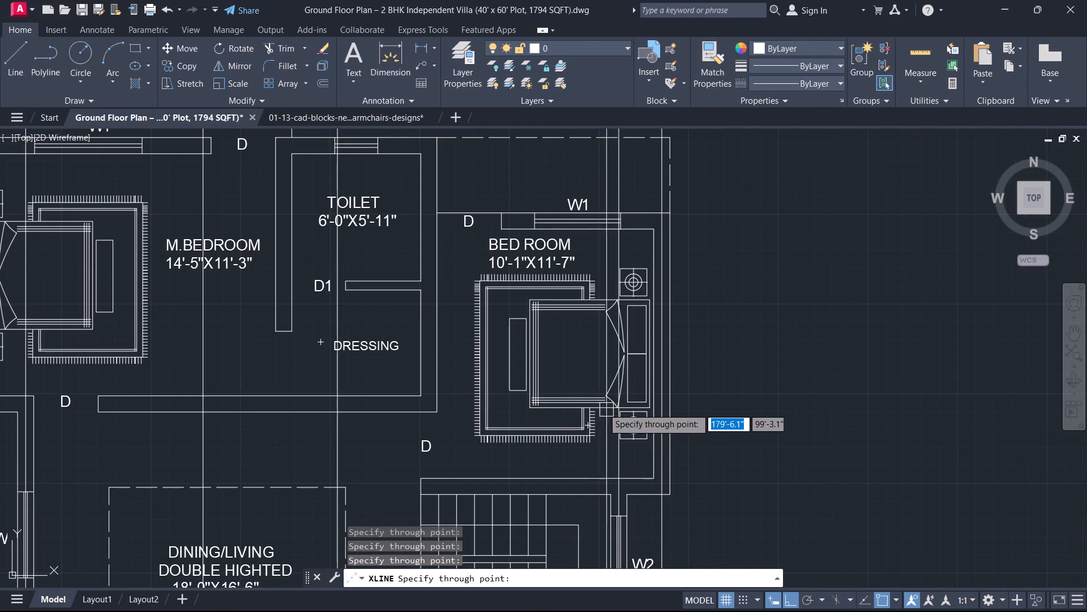
pyautogui.middleClick(481, 490)
pyautogui.scroll(-1, 478, 490)
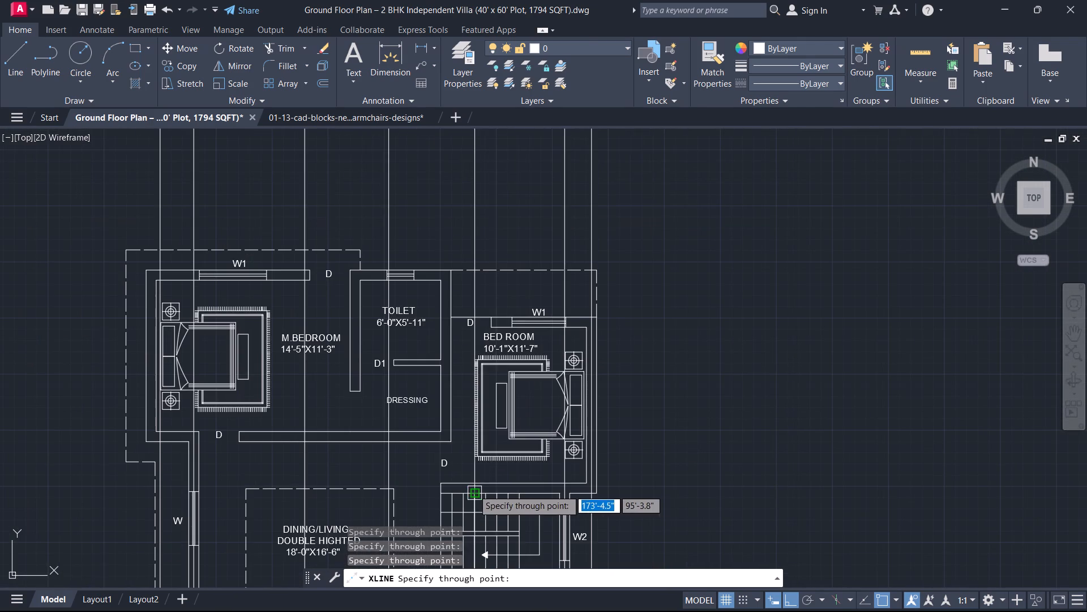
pyautogui.scroll(-1, 447, 474)
pyautogui.moveTo(453, 482); pyautogui.dragTo(733, 500, button='middle')
pyautogui.scroll(1, 677, 441)
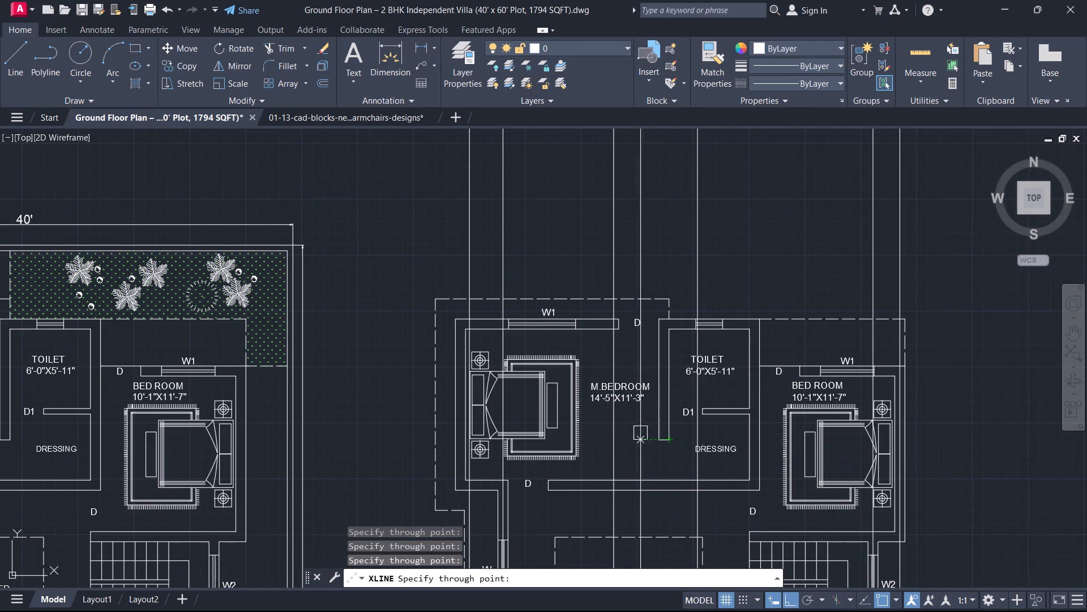
pyautogui.scroll(2, 678, 469)
pyautogui.scroll(2, 651, 419)
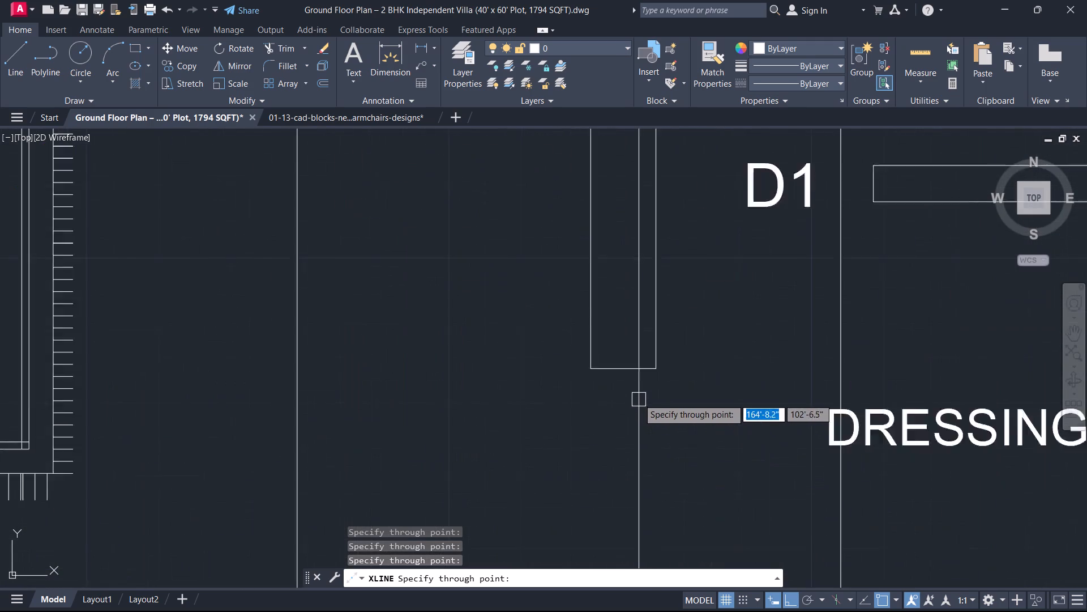
pyautogui.scroll(1, 637, 397)
pyautogui.click(611, 346)
# Place a vertical construction line through the centre of the wall between the 6'-0"x5'-11" toilet and the bedroom, at its upper end.
pyautogui.scroll(-5, 622, 426)
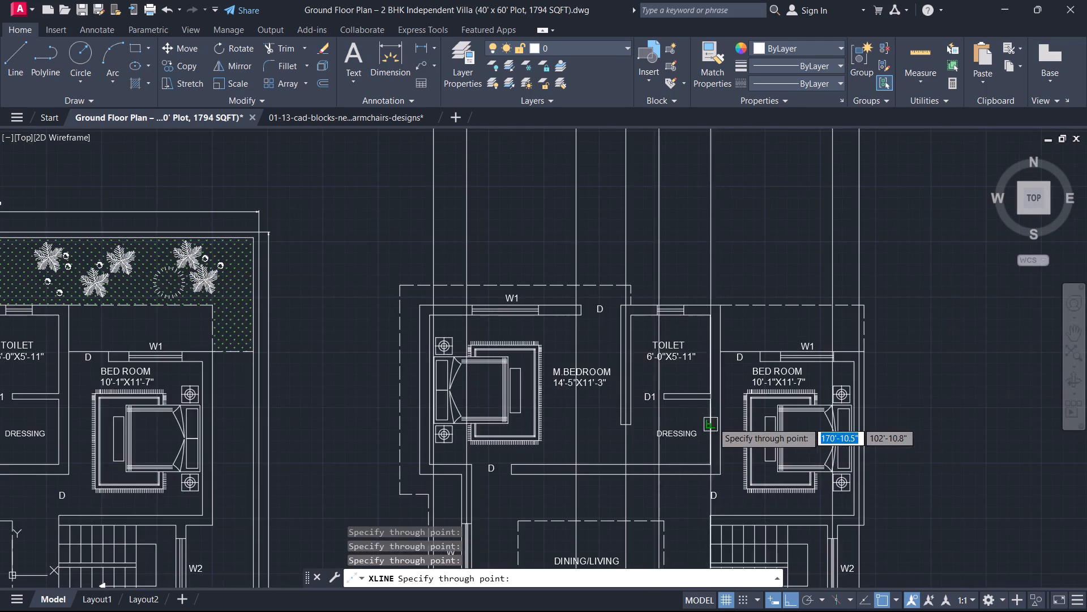
pyautogui.scroll(1, 713, 422)
pyautogui.moveTo(734, 498); pyautogui.dragTo(731, 270, button='middle')
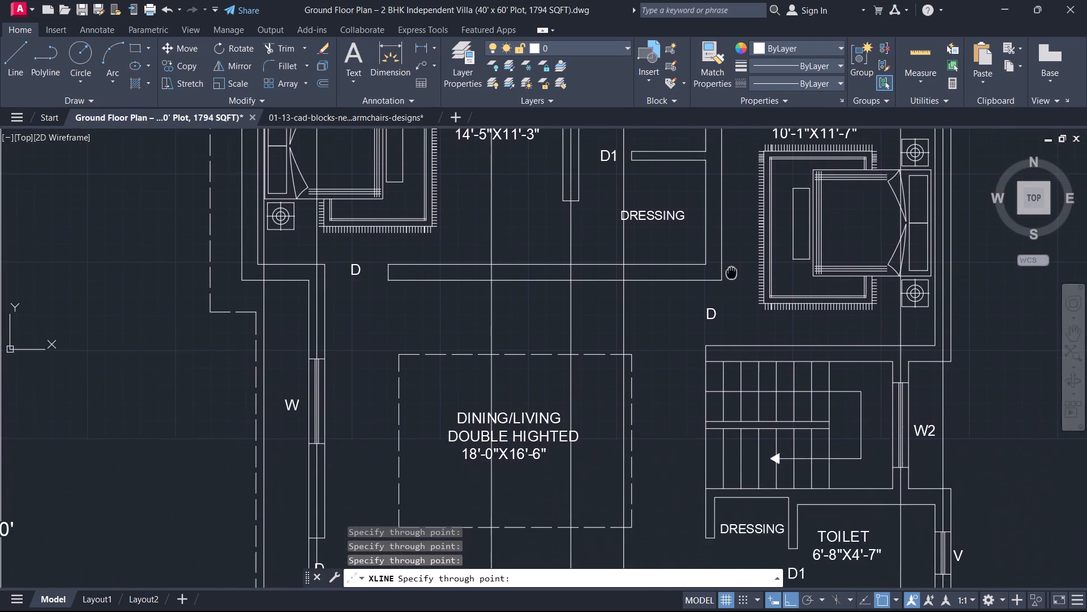
pyautogui.moveTo(731, 270); pyautogui.dragTo(716, 331, button='middle')
pyautogui.scroll(-1, 710, 384)
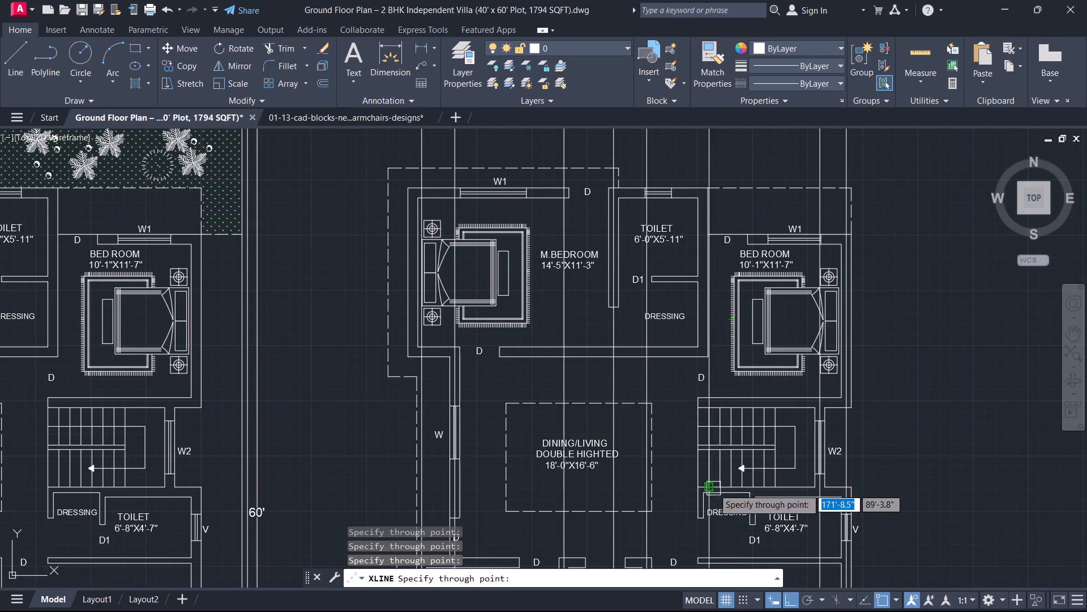
pyautogui.scroll(1, 713, 489)
pyautogui.moveTo(713, 489); pyautogui.dragTo(742, 371, button='middle')
pyautogui.scroll(-1, 751, 460)
pyautogui.moveTo(751, 460); pyautogui.dragTo(757, 295, button='middle')
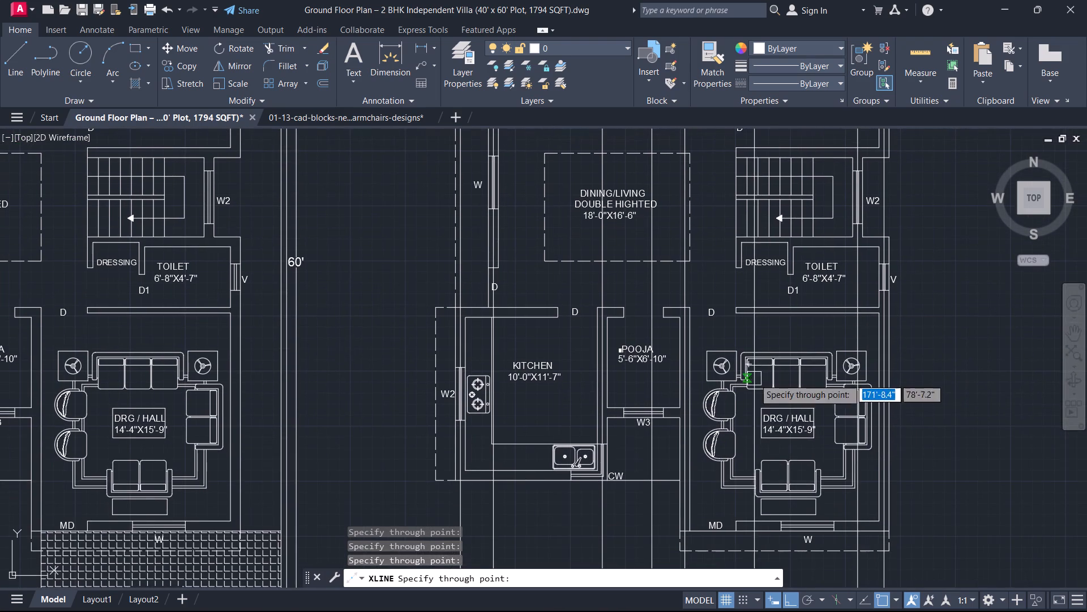
pyautogui.scroll(1, 731, 389)
pyautogui.moveTo(729, 320); pyautogui.dragTo(721, 611, button='middle')
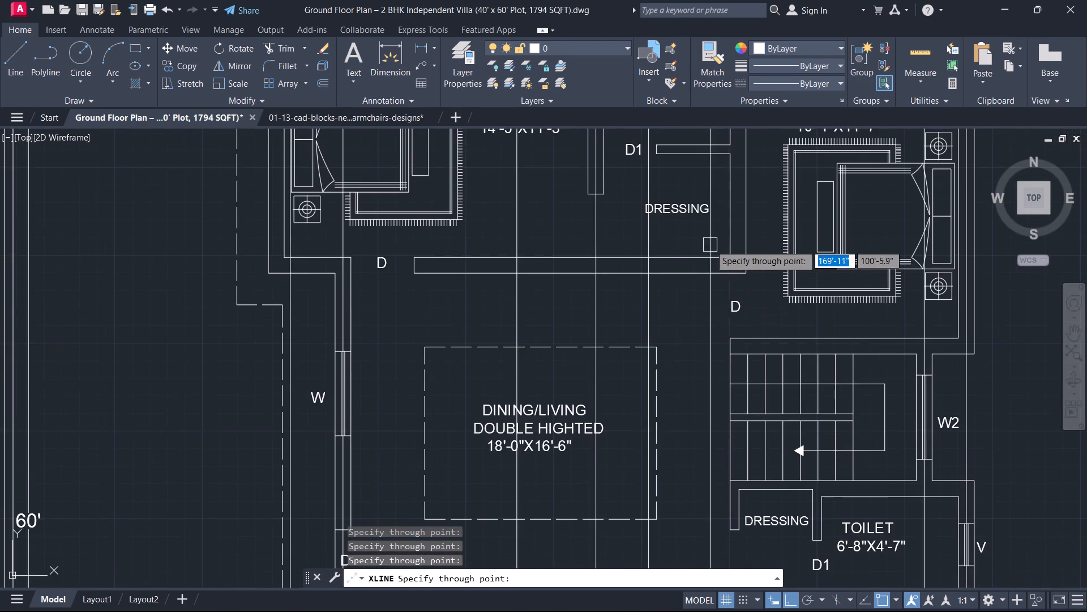
pyautogui.scroll(1, 712, 241)
pyautogui.moveTo(713, 241); pyautogui.dragTo(690, 435, button='middle')
pyautogui.scroll(2, 730, 337)
pyautogui.scroll(-3, 690, 435)
pyautogui.scroll(2, 682, 307)
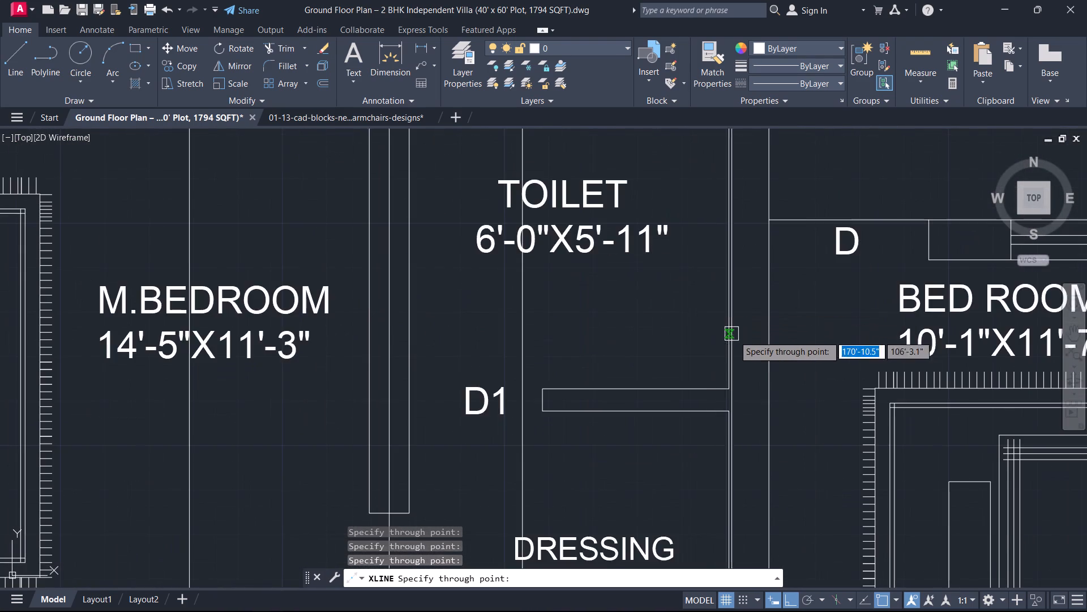
pyautogui.scroll(-1, 746, 350)
pyautogui.moveTo(746, 314); pyautogui.dragTo(744, 488, button='middle')
pyautogui.scroll(2, 741, 421)
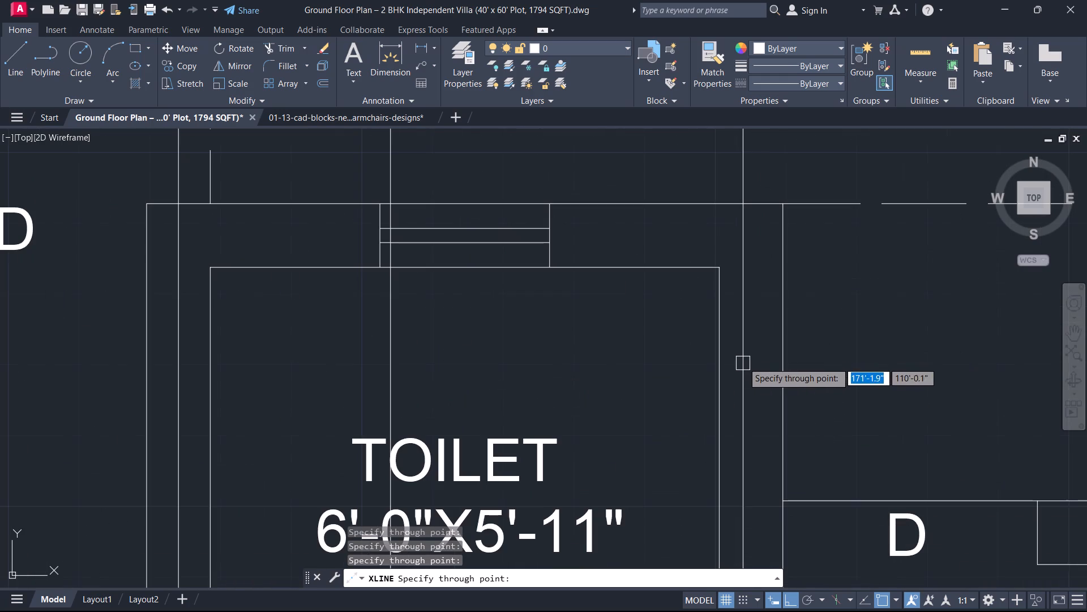
pyautogui.click(752, 205)
# Check the whole copied plan for walls still missing a vertical construction line, and end the vertical construction line command.
pyautogui.scroll(-5, 732, 384)
pyautogui.scroll(-1, 788, 445)
pyautogui.moveTo(783, 440); pyautogui.dragTo(796, 188, button='middle')
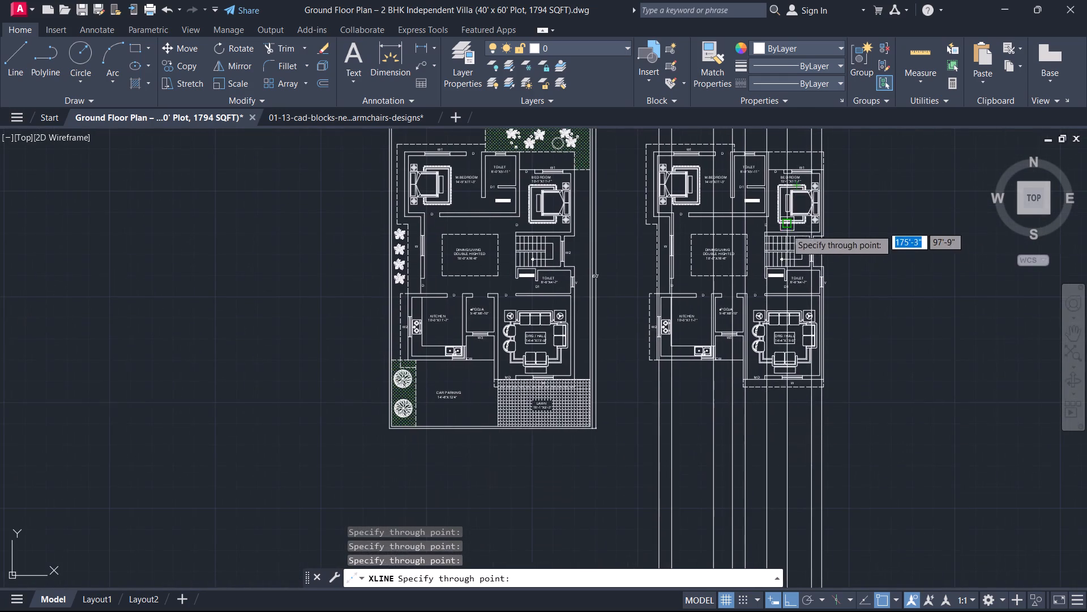
pyautogui.scroll(3, 804, 433)
pyautogui.moveTo(491, 292); pyautogui.dragTo(527, 391, button='middle')
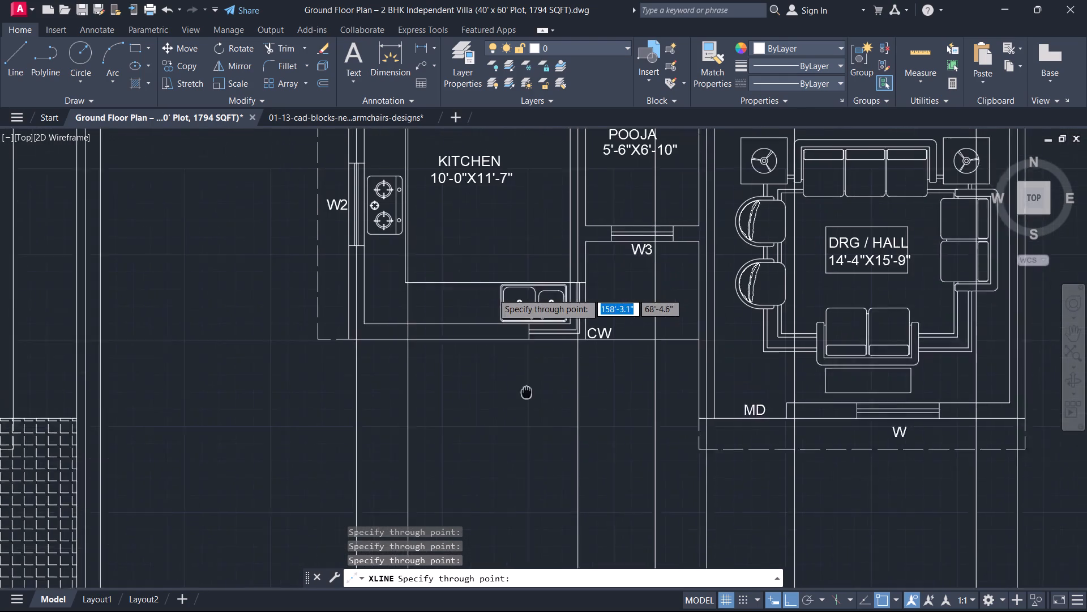
pyautogui.moveTo(527, 391); pyautogui.dragTo(547, 473, button='middle')
pyautogui.scroll(1, 590, 319)
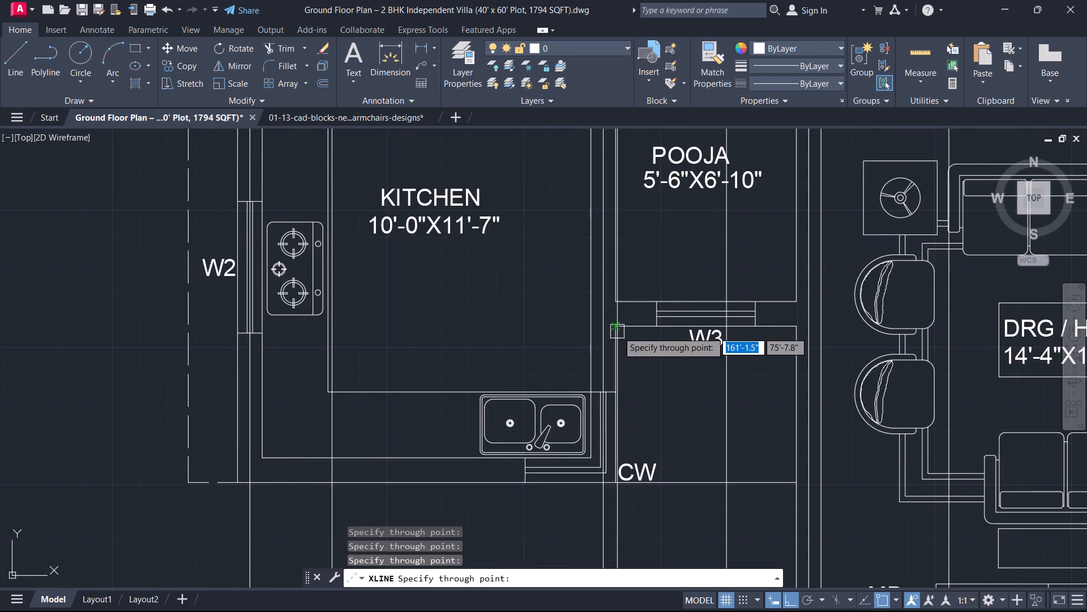
pyautogui.scroll(-2, 618, 331)
pyautogui.scroll(1, 651, 332)
pyautogui.scroll(-2, 662, 328)
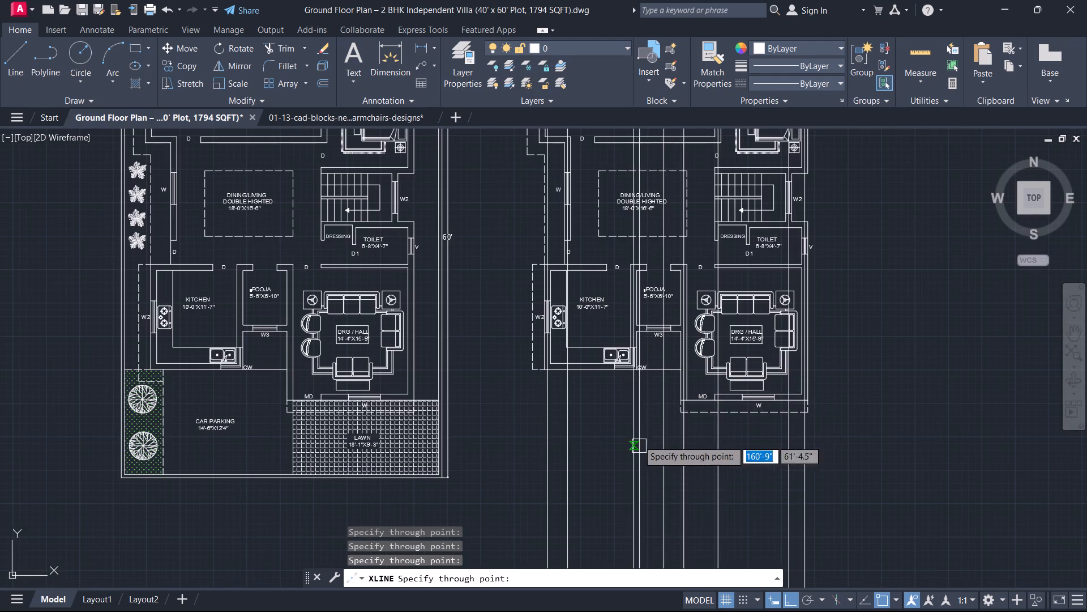
pyautogui.moveTo(620, 385); pyautogui.dragTo(631, 445, button='middle')
pyautogui.scroll(1, 716, 368)
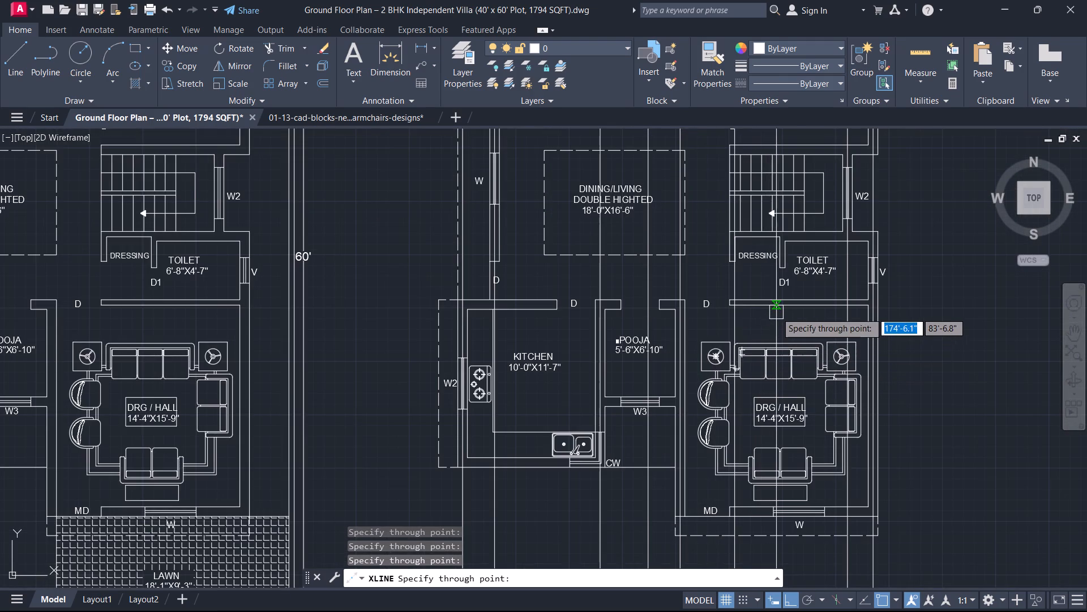
pyautogui.scroll(-1, 779, 308)
pyautogui.moveTo(755, 370); pyautogui.dragTo(758, 475, button='middle')
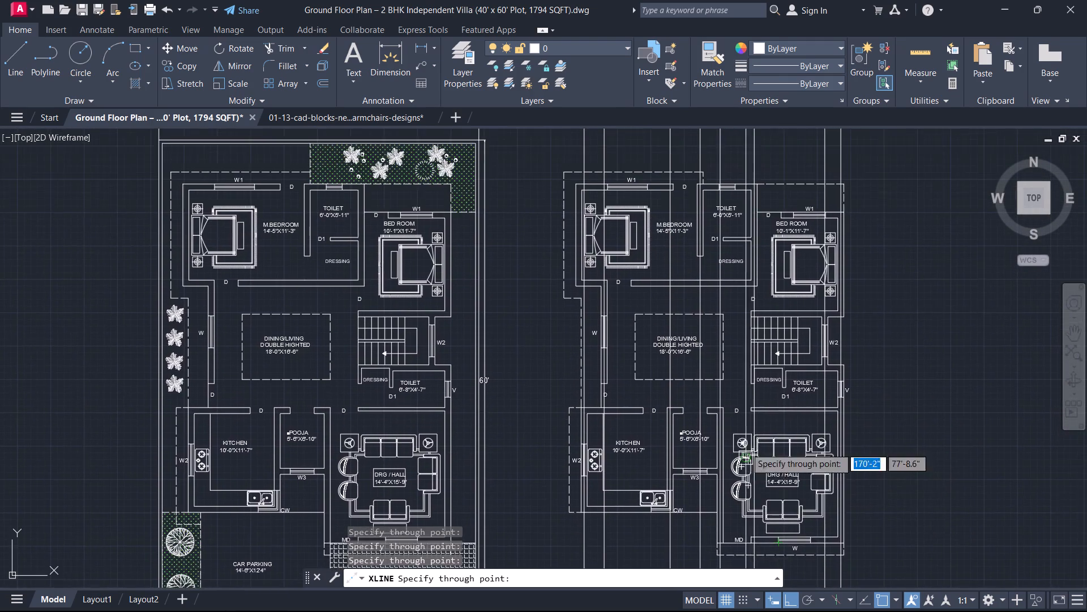
pyautogui.scroll(1, 746, 395)
pyautogui.scroll(-1, 755, 360)
pyautogui.moveTo(755, 360); pyautogui.dragTo(760, 434, button='middle')
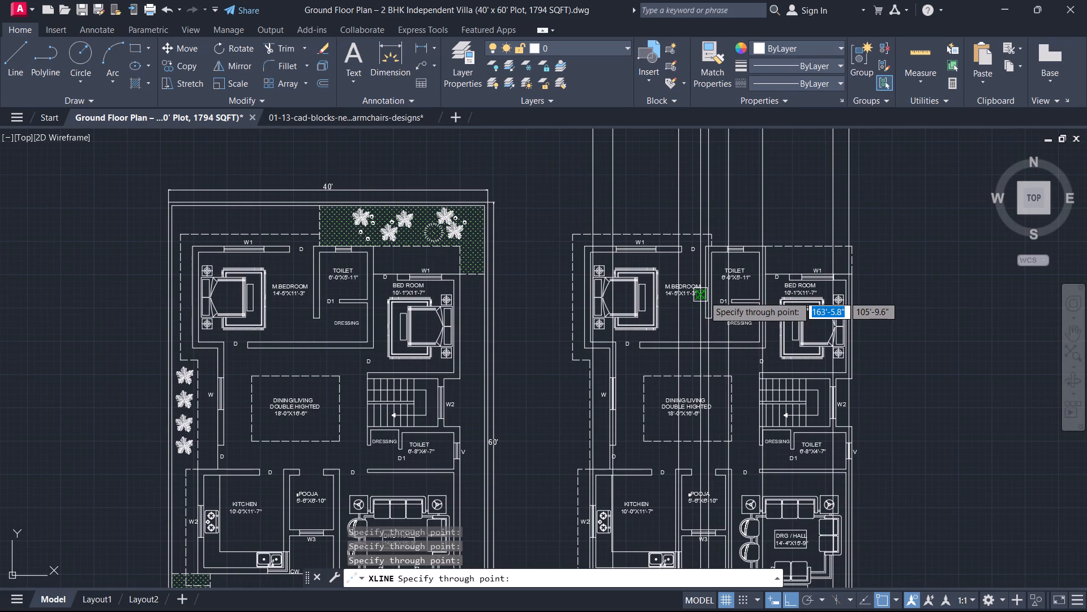
pyautogui.press('space')
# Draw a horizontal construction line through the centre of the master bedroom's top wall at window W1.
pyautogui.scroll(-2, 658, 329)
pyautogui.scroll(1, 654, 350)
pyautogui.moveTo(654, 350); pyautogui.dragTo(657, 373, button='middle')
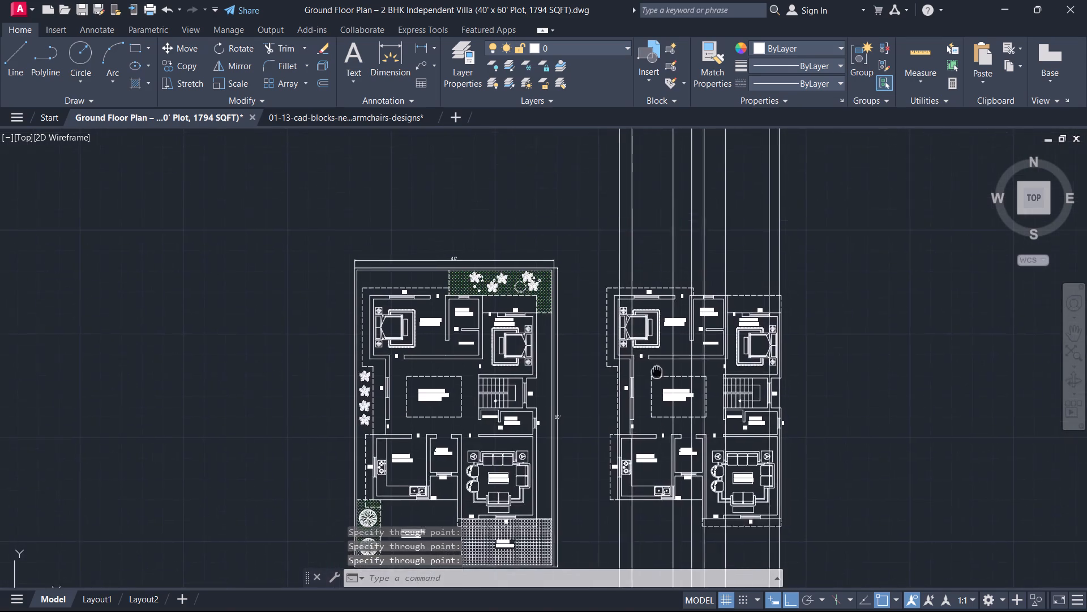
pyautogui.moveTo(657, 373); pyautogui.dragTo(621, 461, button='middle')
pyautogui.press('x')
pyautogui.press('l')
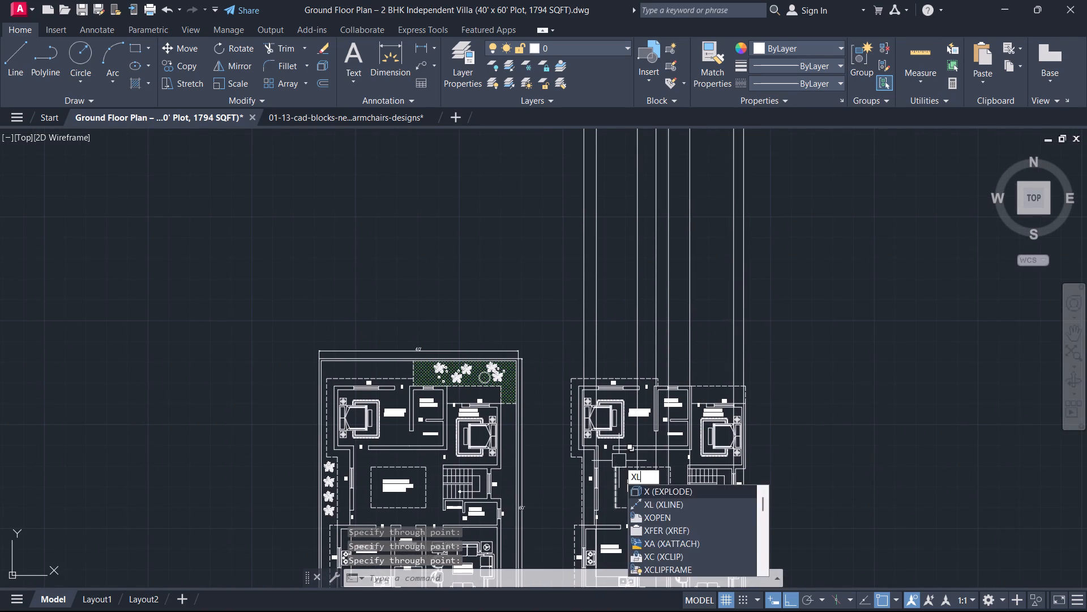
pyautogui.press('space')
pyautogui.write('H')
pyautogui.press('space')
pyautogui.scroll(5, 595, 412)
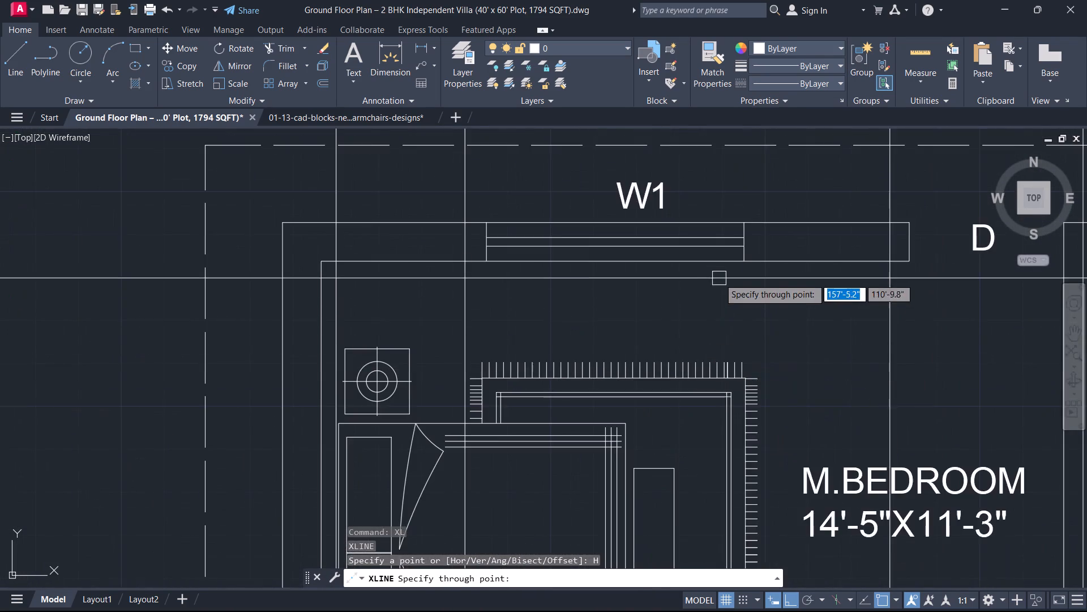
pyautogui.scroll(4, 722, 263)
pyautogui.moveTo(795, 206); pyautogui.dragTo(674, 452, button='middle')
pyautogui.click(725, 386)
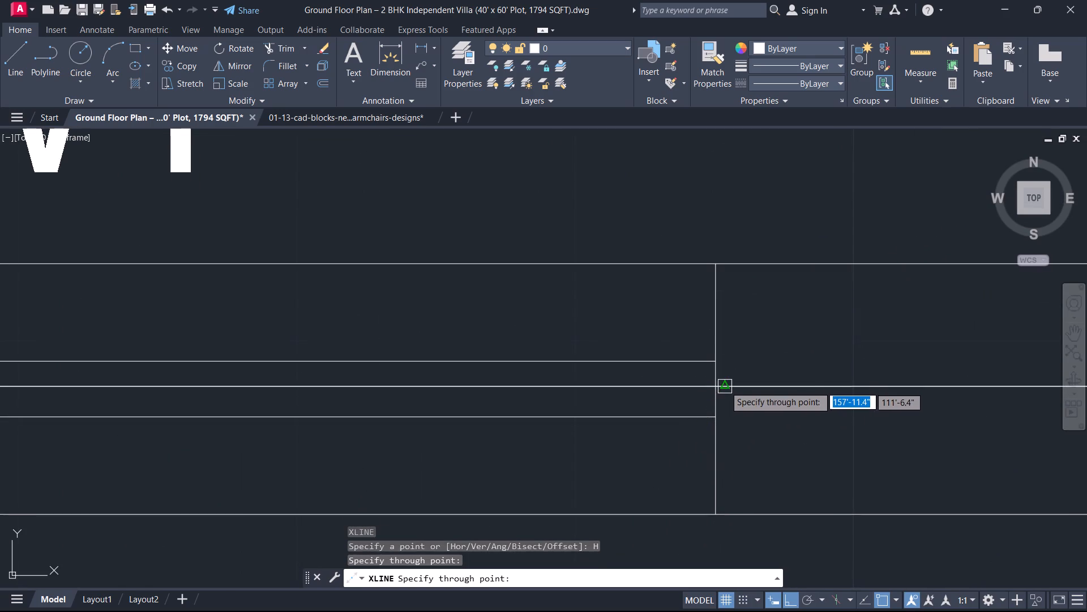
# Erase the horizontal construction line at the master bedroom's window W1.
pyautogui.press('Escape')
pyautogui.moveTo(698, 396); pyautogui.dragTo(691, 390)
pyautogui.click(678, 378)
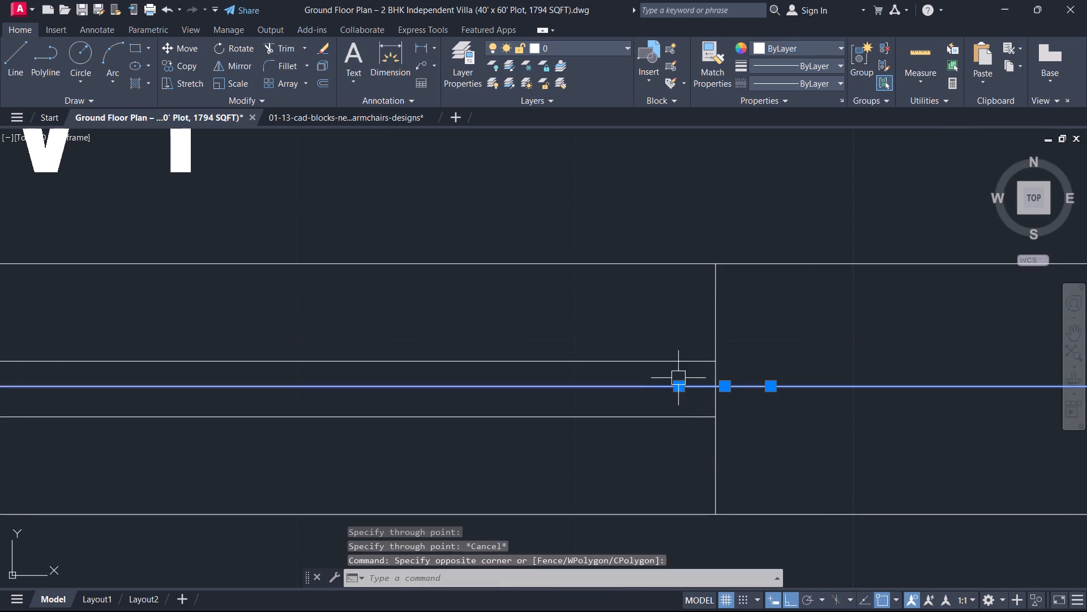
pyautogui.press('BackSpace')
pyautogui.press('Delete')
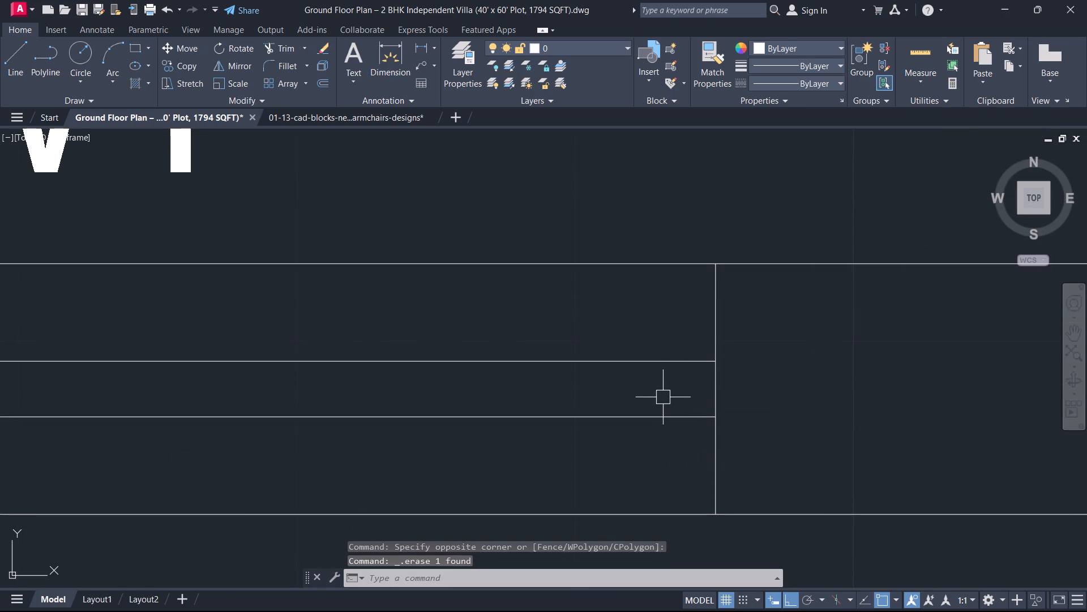
# Draw a horizontal construction line through the centre of the master bedroom's top wall, at the end of window W1.
pyautogui.press('space')
pyautogui.press('Escape')
pyautogui.press('x')
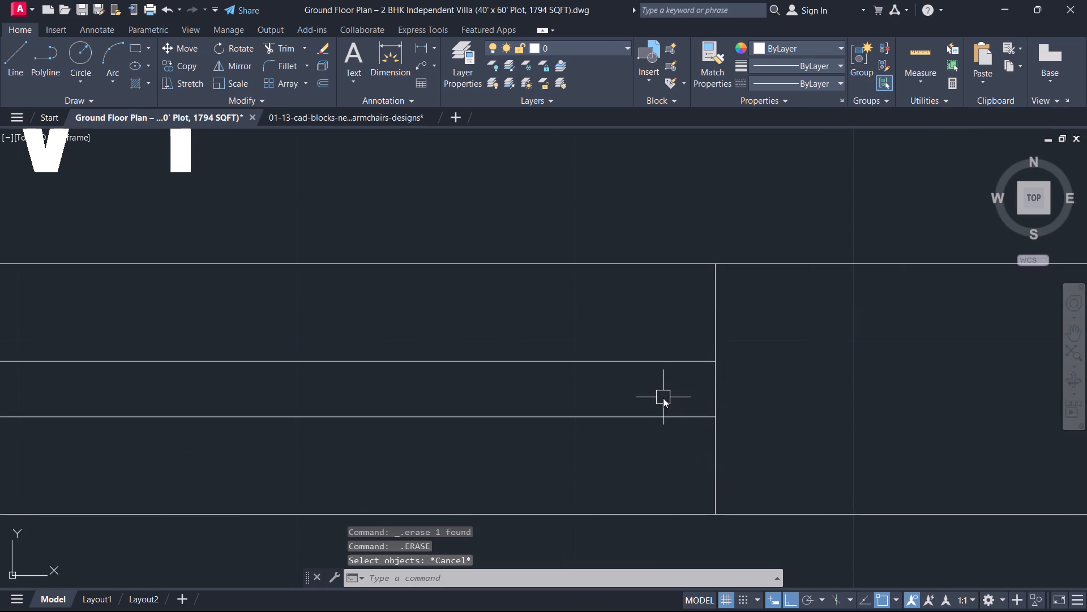
pyautogui.write('L H')
pyautogui.press('space')
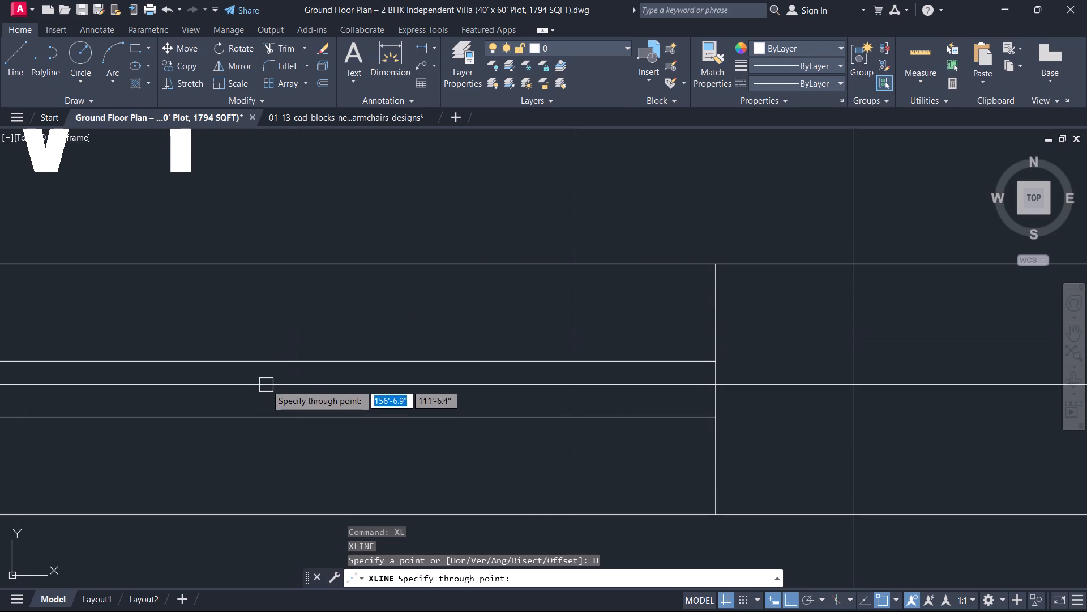
pyautogui.click(713, 386)
# Place a horizontal construction line through the centre of the wall between the master bedroom and the dining/living area, at door D.
pyautogui.scroll(-4, 679, 436)
pyautogui.scroll(-2, 621, 488)
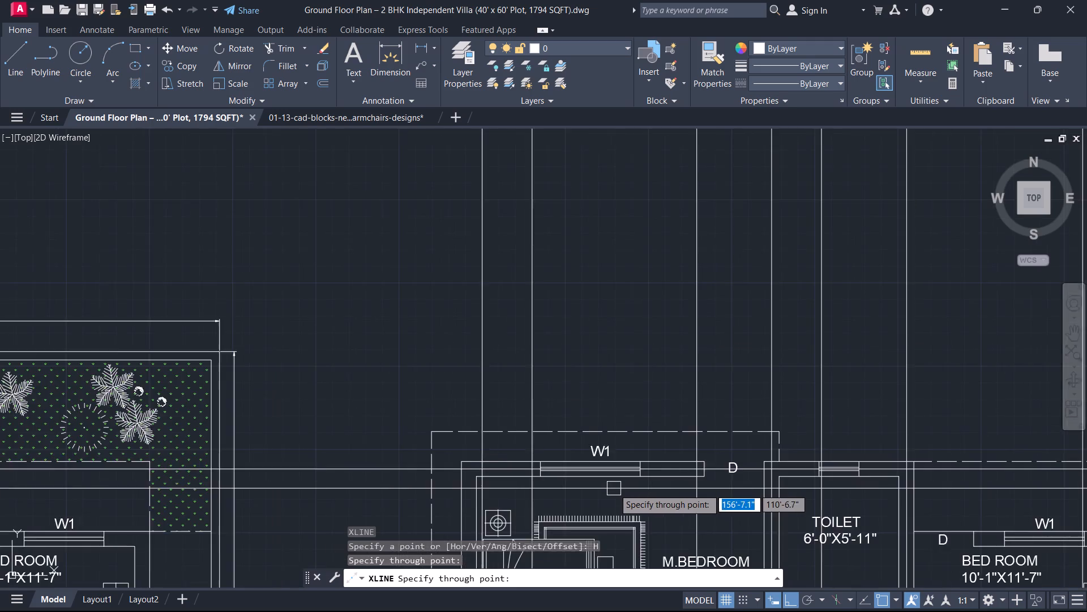
pyautogui.moveTo(614, 488); pyautogui.dragTo(221, 376, button='middle')
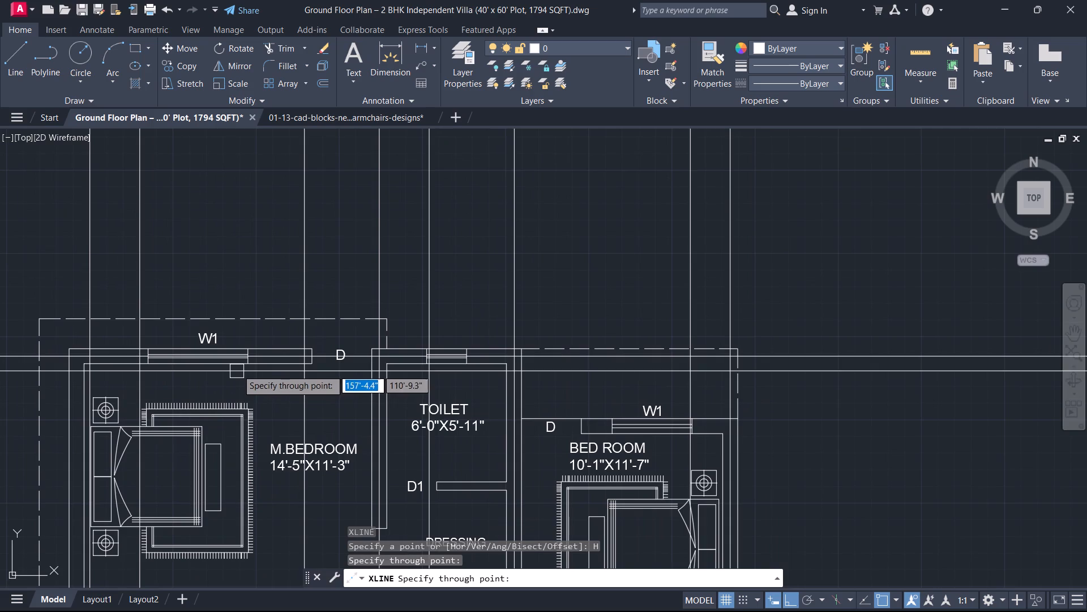
pyautogui.scroll(-1, 376, 276)
pyautogui.scroll(2, 319, 451)
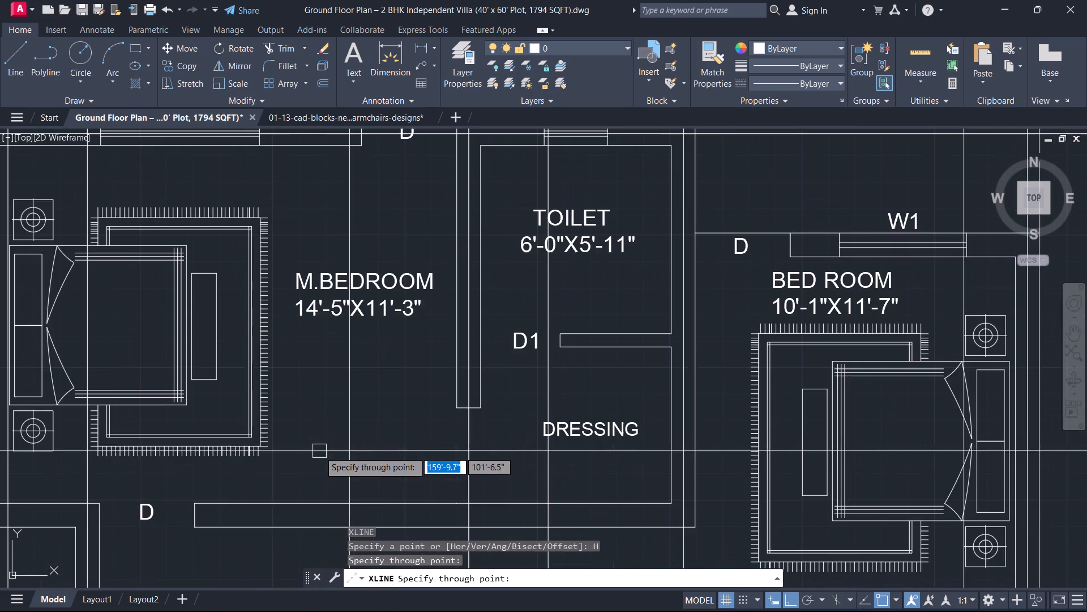
pyautogui.moveTo(241, 490); pyautogui.dragTo(393, 398, button='middle')
pyautogui.scroll(1, 247, 492)
pyautogui.scroll(1, 333, 440)
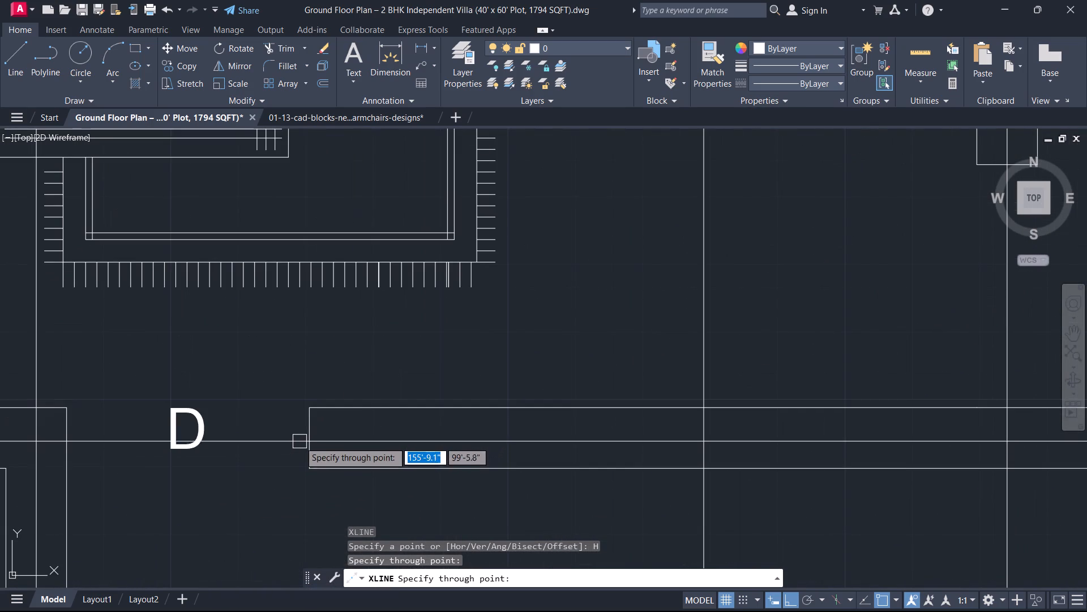
pyautogui.click(305, 437)
# Place a horizontal construction line through the centre of the wall between the 10'-1"x11'-7" bedroom and the staircase.
pyautogui.scroll(-2, 202, 516)
pyautogui.moveTo(259, 508); pyautogui.dragTo(267, 299, button='middle')
pyautogui.scroll(-2, 591, 340)
pyautogui.moveTo(591, 340); pyautogui.dragTo(395, 407, button='middle')
pyautogui.scroll(3, 425, 443)
pyautogui.scroll(2, 482, 398)
pyautogui.click(488, 399)
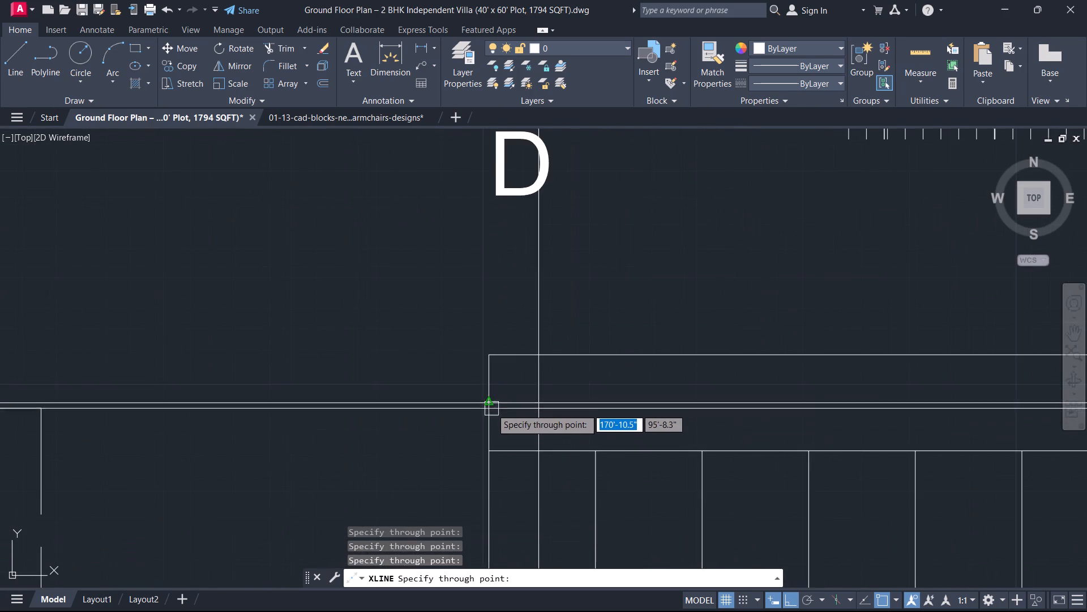
# Place a horizontal construction line through the centre of the 10'-1"x11'-7" bedroom's top wall, at the jamb of door D.
pyautogui.scroll(-7, 479, 414)
pyautogui.scroll(2, 499, 397)
pyautogui.moveTo(497, 394); pyautogui.dragTo(503, 416, button='middle')
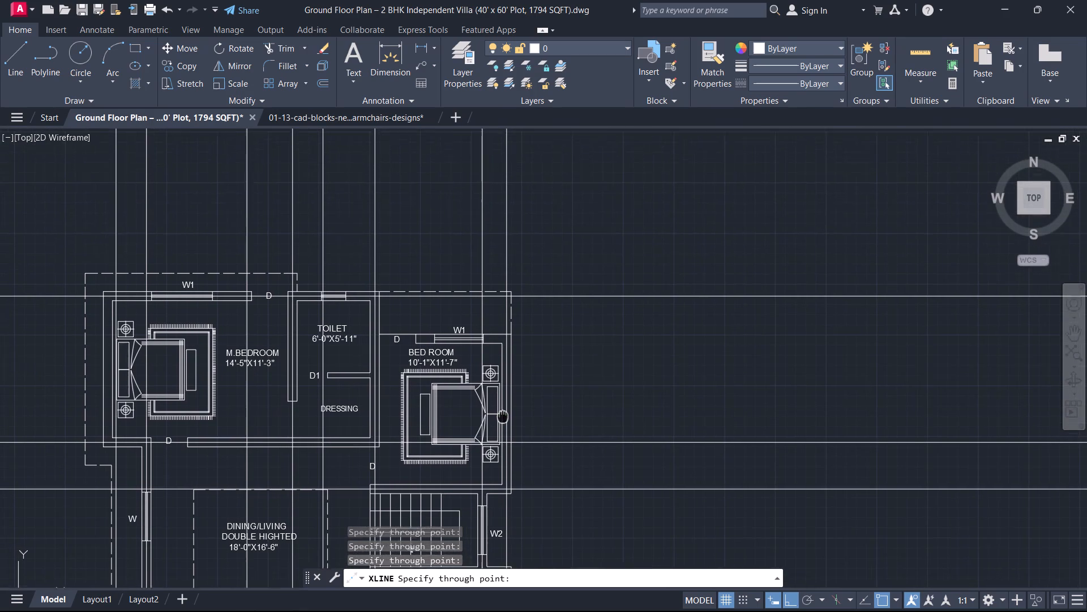
pyautogui.moveTo(503, 416); pyautogui.dragTo(505, 424, button='middle')
pyautogui.scroll(1, 363, 395)
pyautogui.moveTo(361, 479); pyautogui.dragTo(407, 412, button='middle')
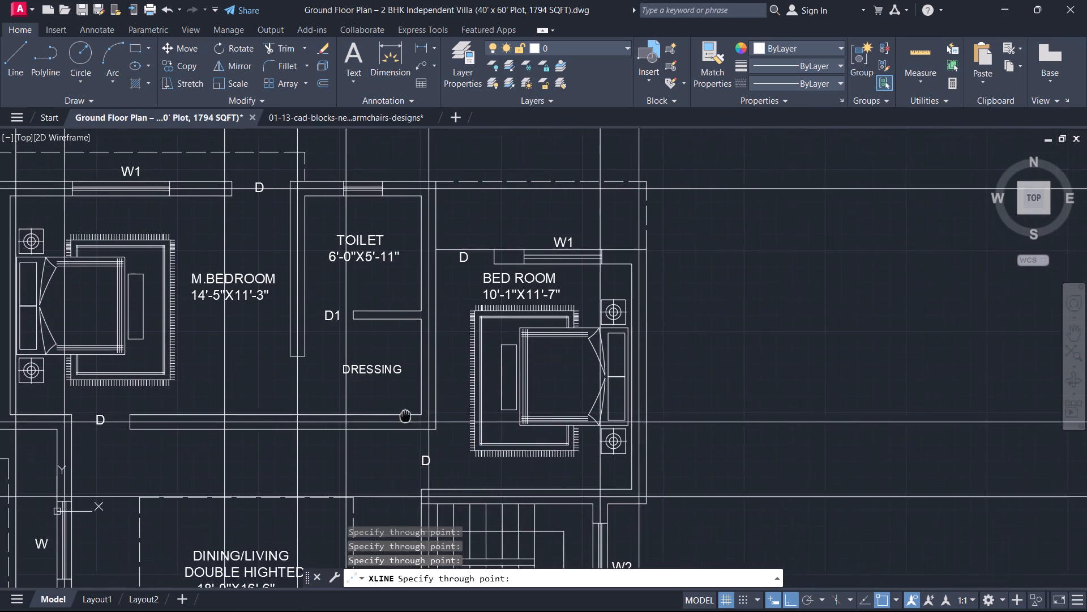
pyautogui.moveTo(407, 412); pyautogui.dragTo(452, 545, button='middle')
pyautogui.scroll(3, 489, 377)
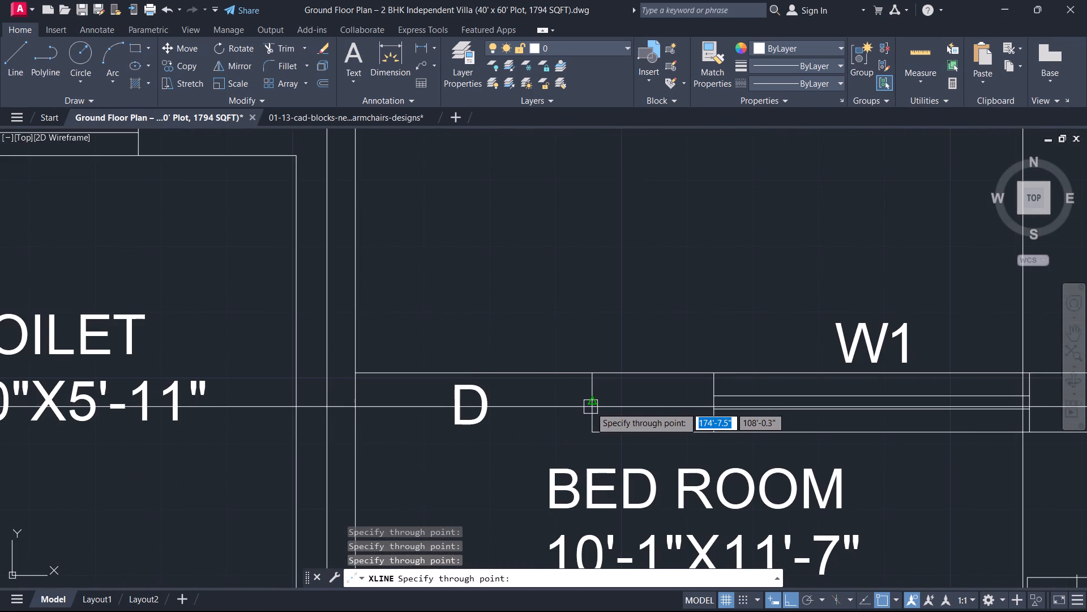
pyautogui.click(589, 403)
# Place a horizontal construction line through the centre of the wall between the staircase and the 6'-8"x4'-7" toilet, below window W2.
pyautogui.scroll(-9, 575, 457)
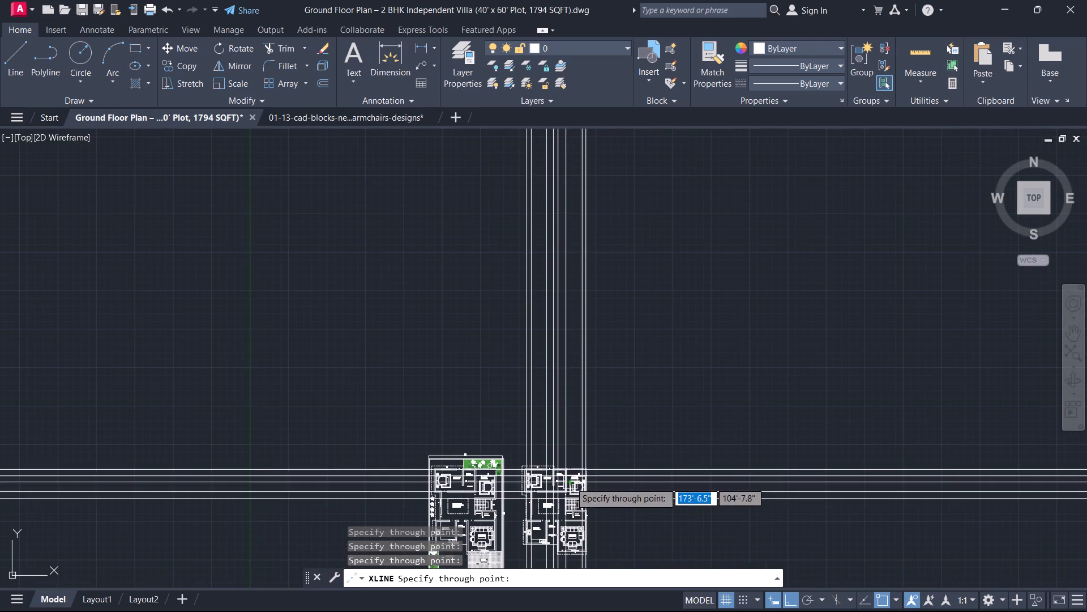
pyautogui.moveTo(570, 488); pyautogui.dragTo(542, 381, button='middle')
pyautogui.scroll(2, 554, 414)
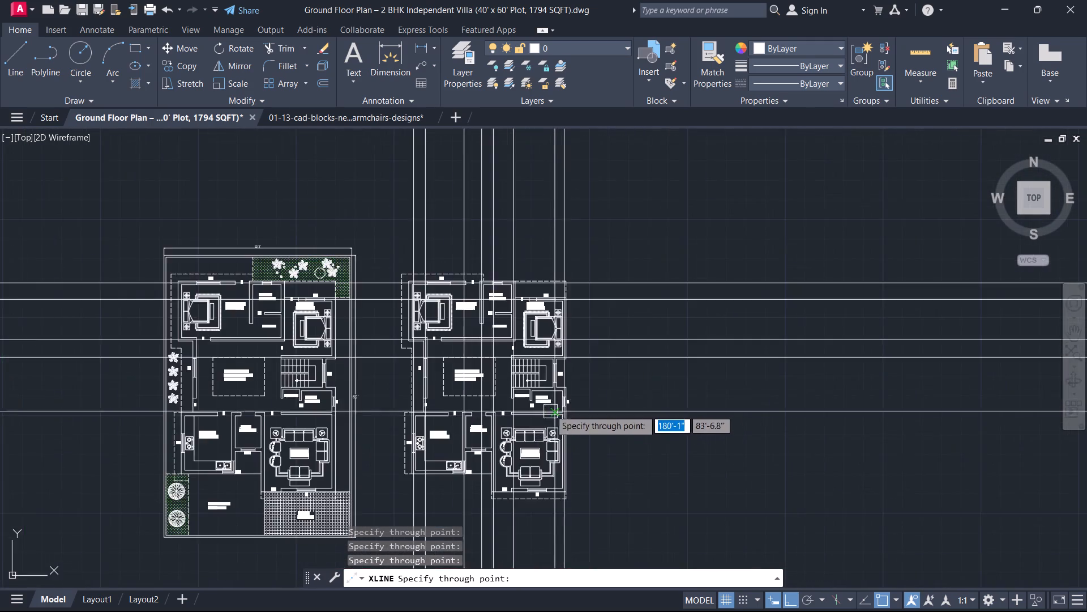
pyautogui.moveTo(548, 403); pyautogui.dragTo(565, 462, button='middle')
pyautogui.scroll(4, 564, 416)
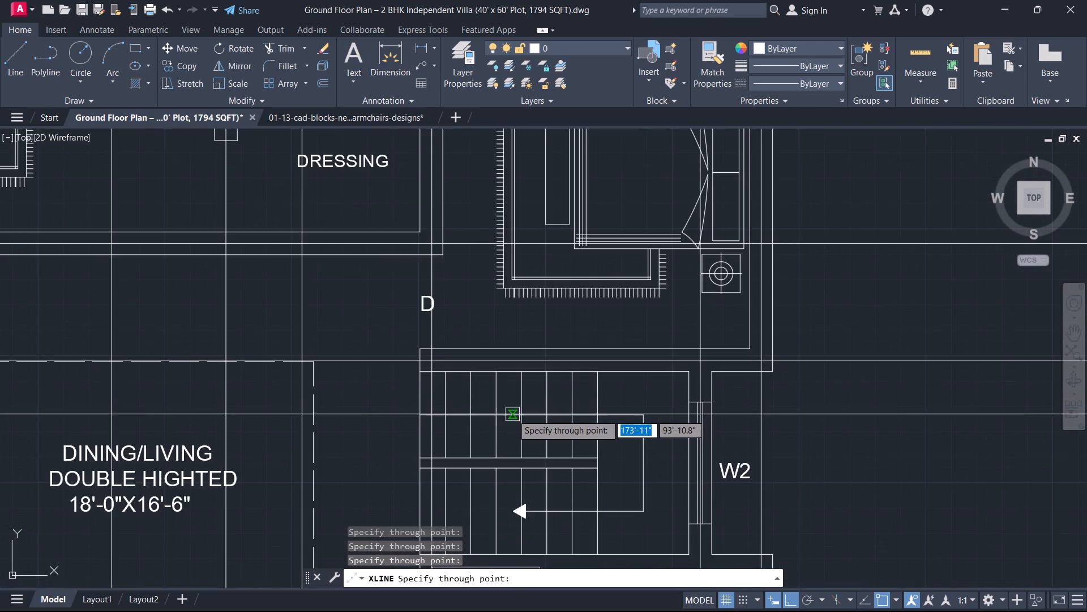
pyautogui.scroll(-1, 450, 444)
pyautogui.moveTo(452, 457); pyautogui.dragTo(476, 347, button='middle')
pyautogui.scroll(-3, 476, 347)
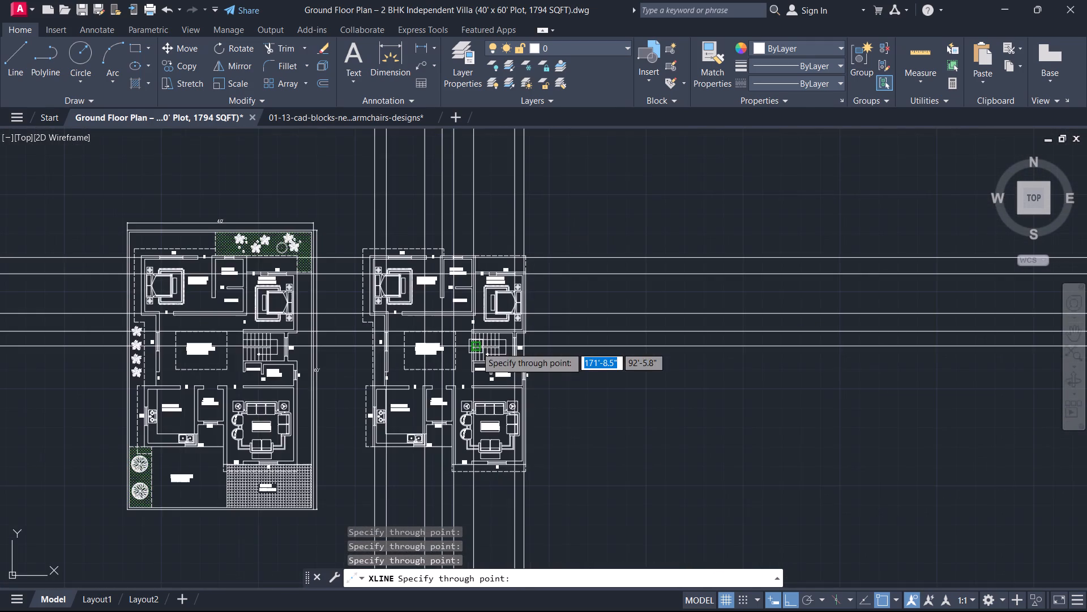
pyautogui.scroll(4, 458, 353)
pyautogui.scroll(3, 530, 360)
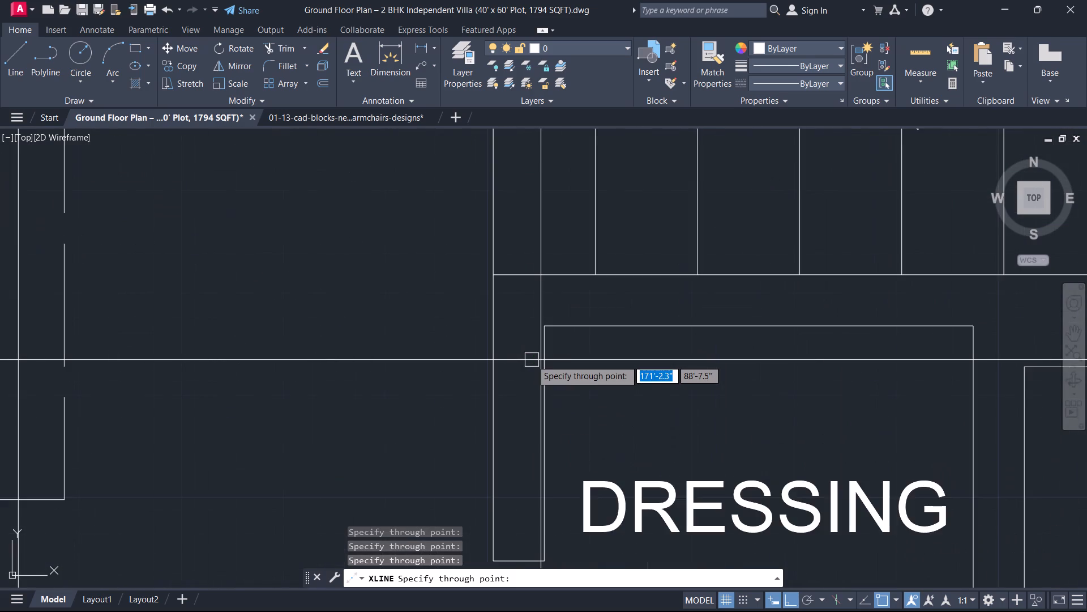
pyautogui.scroll(-4, 532, 360)
pyautogui.scroll(2, 547, 397)
pyautogui.moveTo(613, 351); pyautogui.dragTo(477, 368, button='middle')
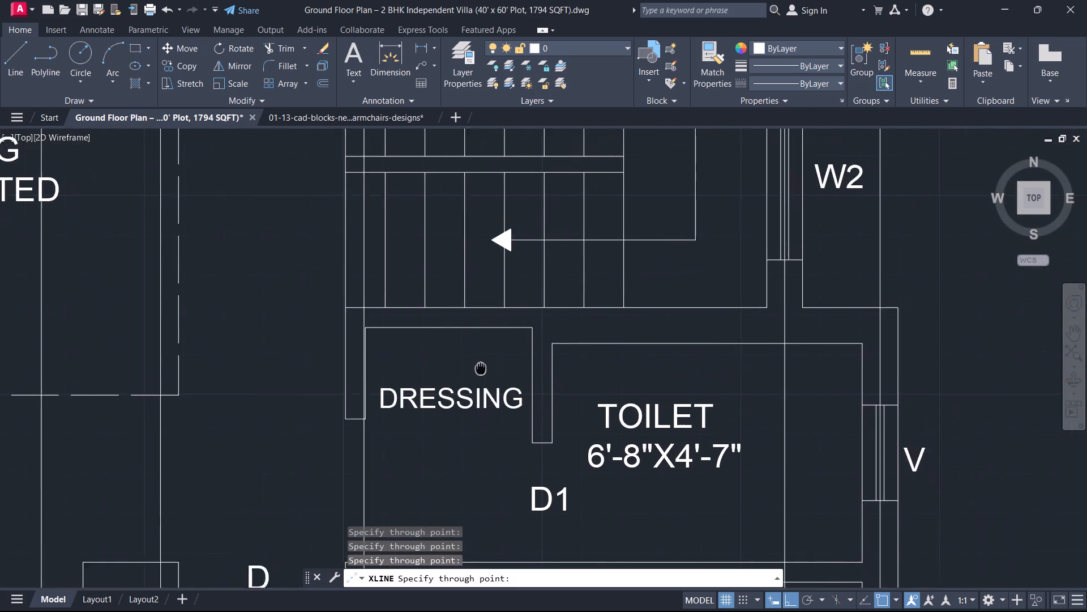
pyautogui.moveTo(477, 368); pyautogui.dragTo(340, 440, button='middle')
pyautogui.scroll(2, 591, 406)
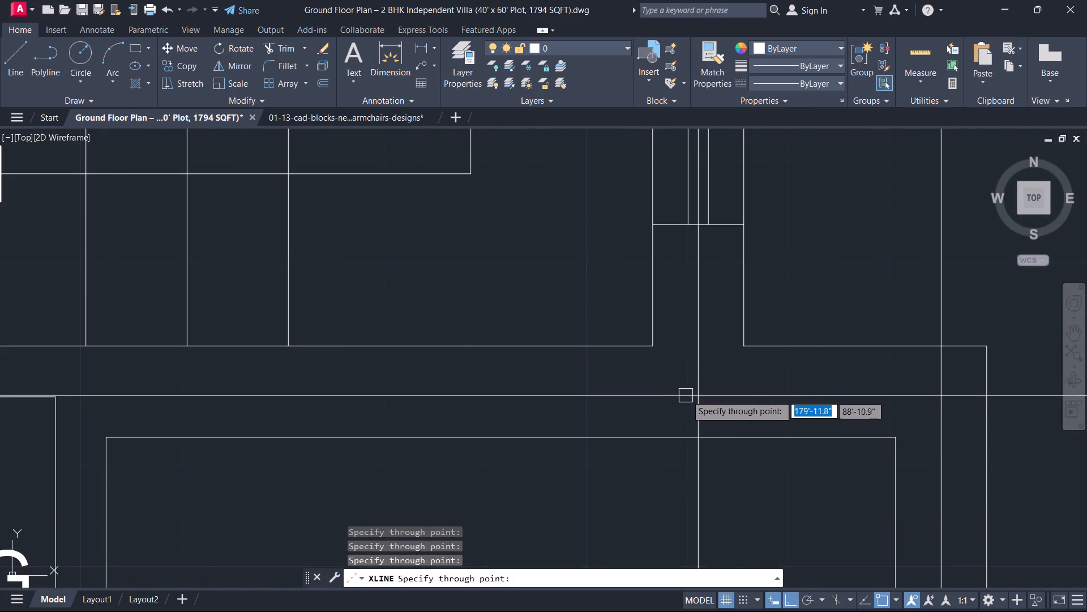
pyautogui.click(695, 389)
# Place a horizontal construction line through the centre of the pooja room's top wall, at its door opening.
pyautogui.scroll(-6, 606, 431)
pyautogui.moveTo(596, 440); pyautogui.dragTo(700, 286, button='middle')
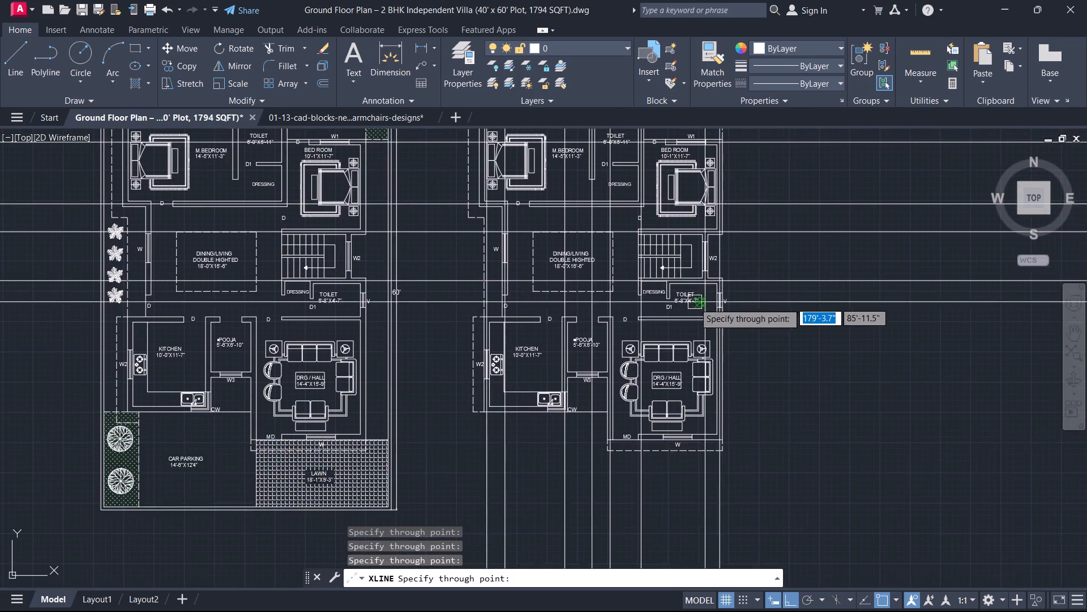
pyautogui.scroll(1, 691, 306)
pyautogui.scroll(1, 631, 328)
pyautogui.scroll(2, 517, 342)
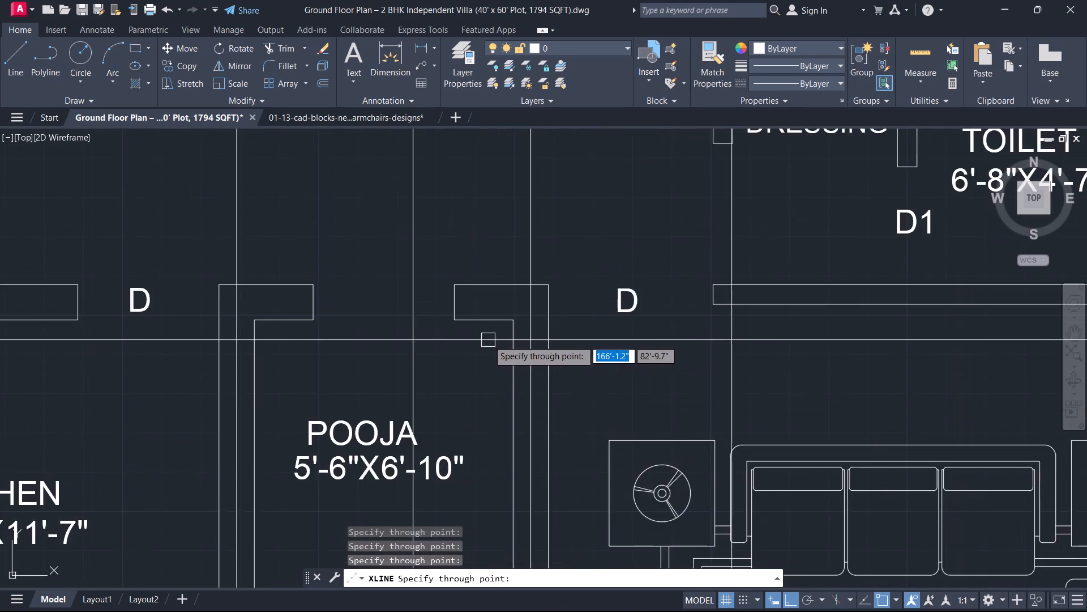
pyautogui.scroll(1, 463, 318)
pyautogui.click(447, 296)
# Place a horizontal construction line through the centre of the pooja room's bottom wall, at window W3.
pyautogui.scroll(-3, 469, 347)
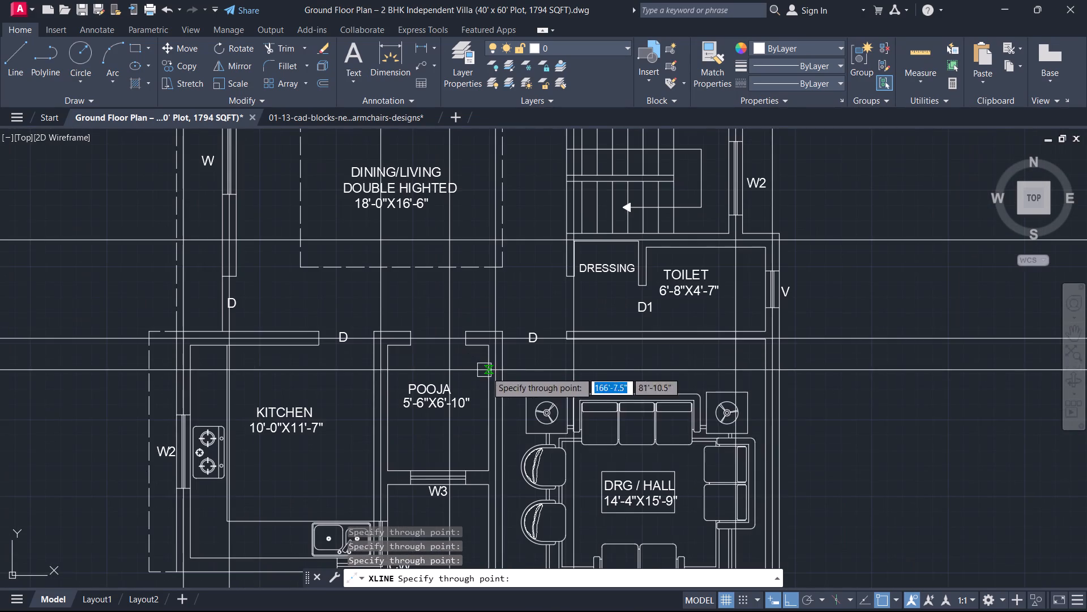
pyautogui.moveTo(623, 383); pyautogui.dragTo(695, 231, button='middle')
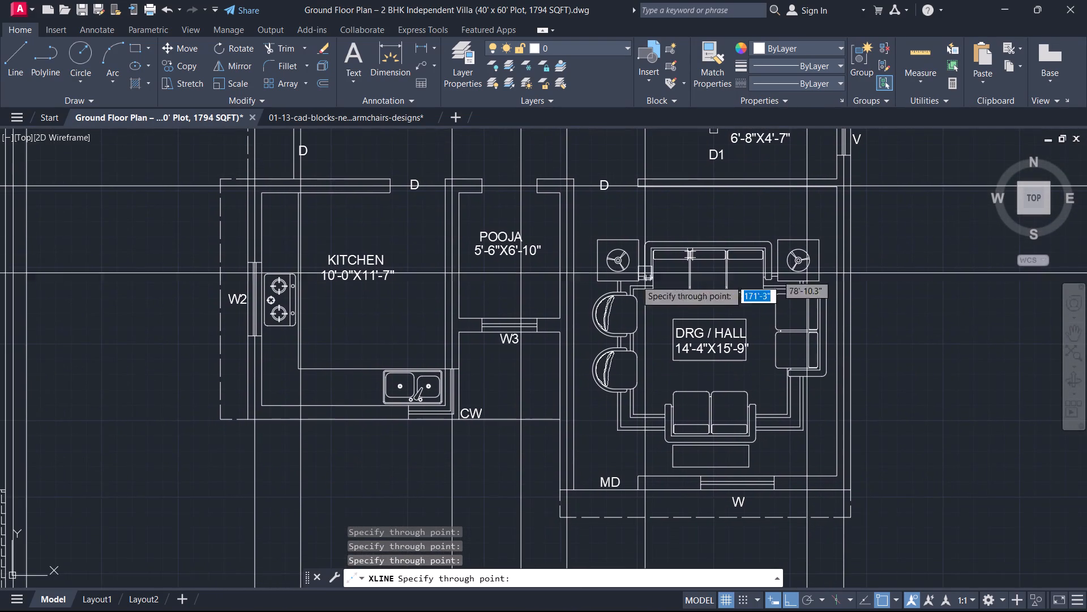
pyautogui.scroll(6, 528, 337)
pyautogui.click(607, 270)
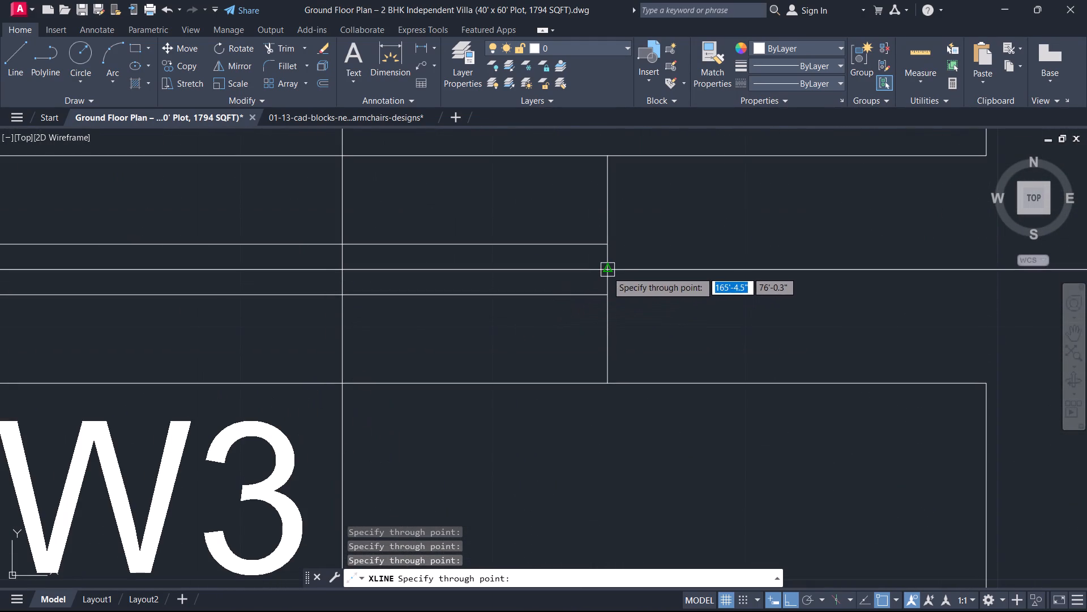
# Place a horizontal construction line through the centre of the kitchen's bottom wall, at the CW opening below the sink.
pyautogui.scroll(-5, 554, 316)
pyautogui.moveTo(416, 403); pyautogui.dragTo(695, 265, button='middle')
pyautogui.scroll(1, 416, 406)
pyautogui.scroll(3, 581, 359)
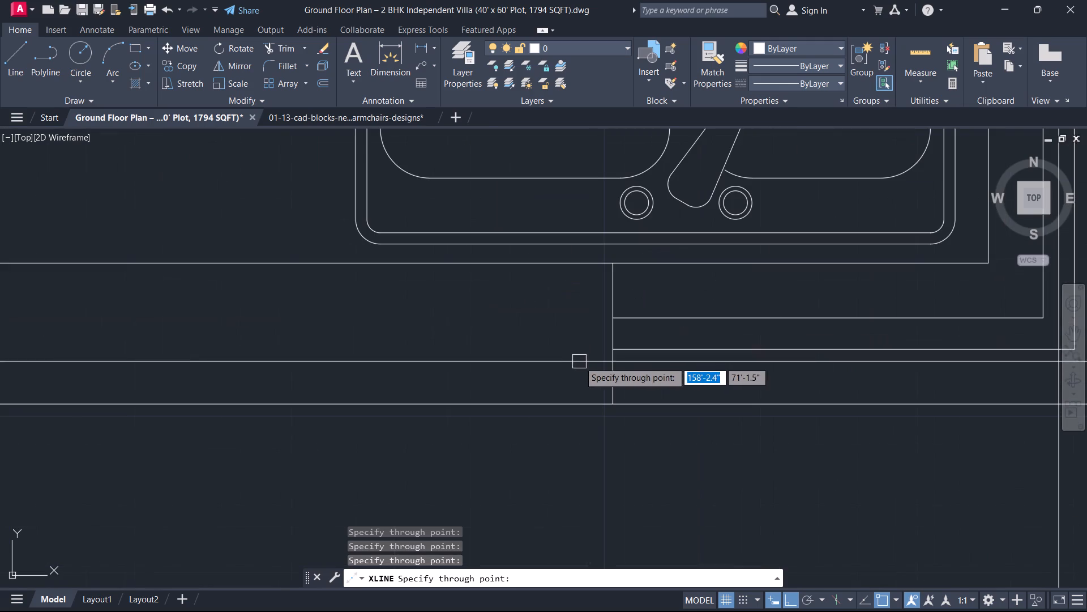
pyautogui.click(610, 337)
# Place a horizontal construction line through the centre of the hall's bottom wall, beside main door MD, and end the command.
pyautogui.scroll(-4, 615, 355)
pyautogui.moveTo(844, 424); pyautogui.dragTo(585, 318, button='middle')
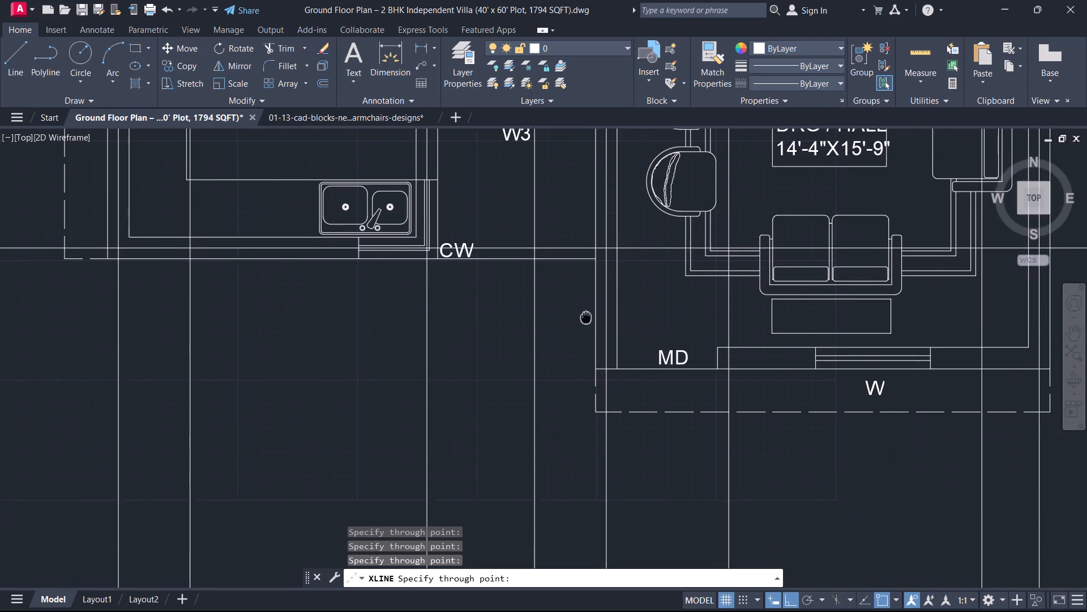
pyautogui.moveTo(585, 318); pyautogui.dragTo(585, 323, button='middle')
pyautogui.scroll(2, 595, 385)
pyautogui.scroll(-2, 590, 377)
pyautogui.moveTo(590, 376); pyautogui.dragTo(602, 382, button='middle')
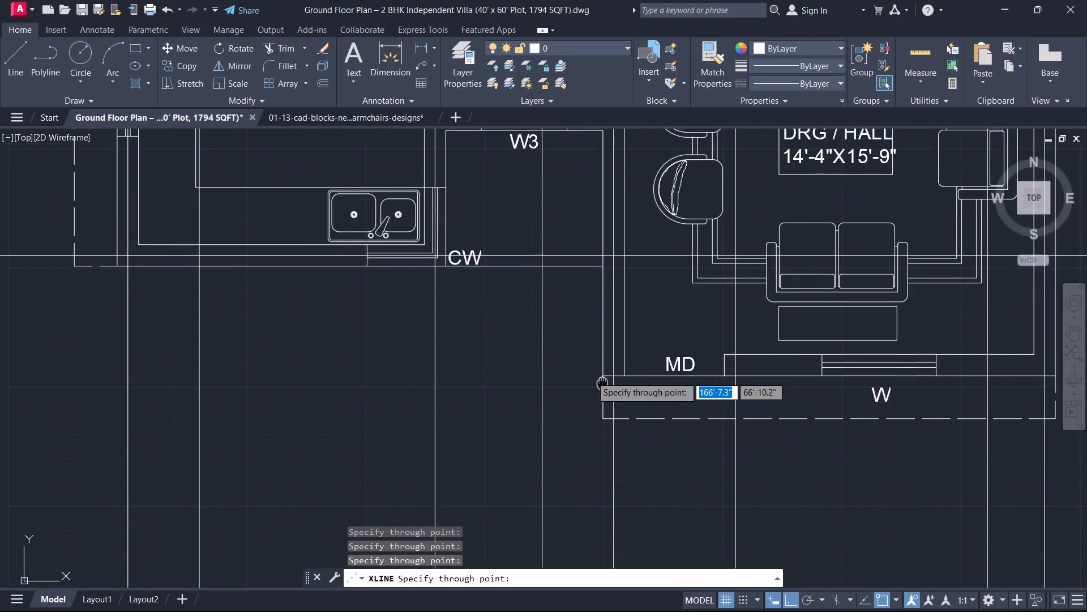
pyautogui.moveTo(602, 382); pyautogui.dragTo(399, 532, button='middle')
pyautogui.scroll(1, 600, 518)
pyautogui.scroll(2, 470, 512)
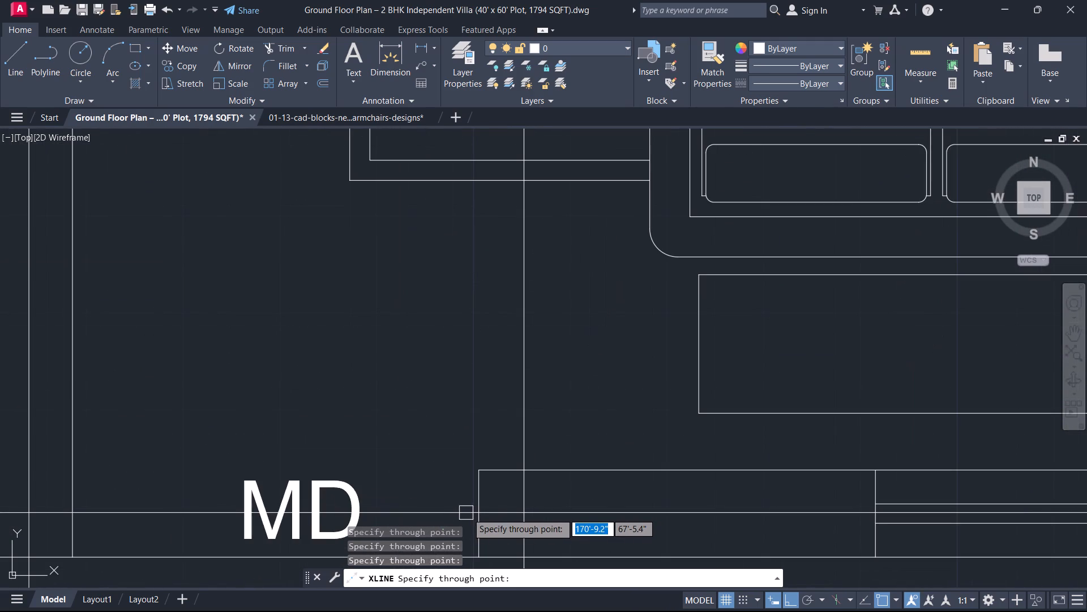
pyautogui.click(480, 510)
pyautogui.scroll(-5, 513, 466)
pyautogui.scroll(1, 534, 348)
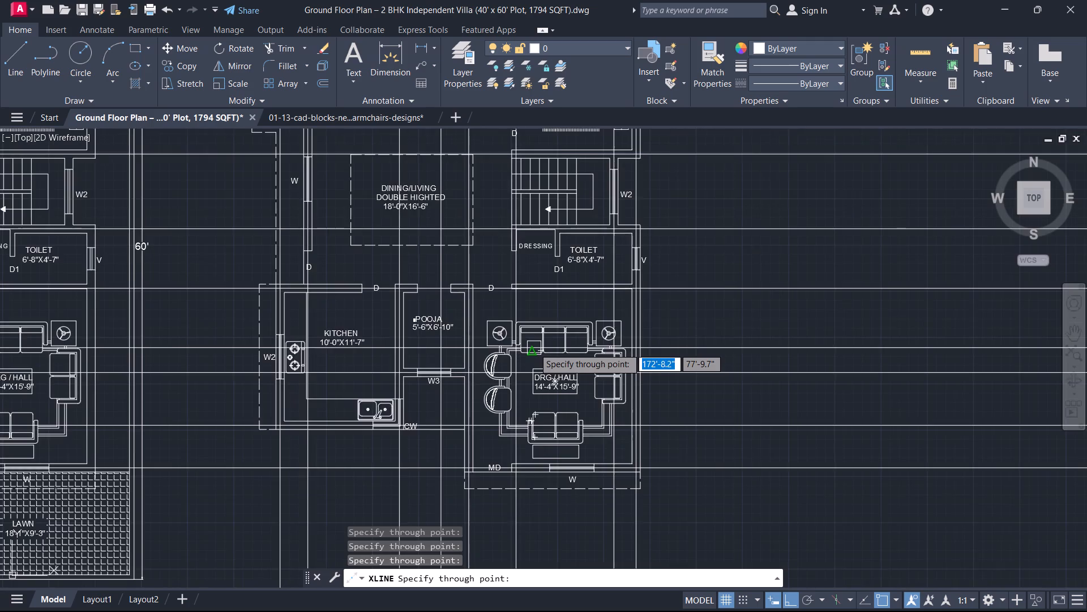
pyautogui.scroll(-4, 489, 325)
pyautogui.moveTo(489, 325); pyautogui.dragTo(545, 389, button='middle')
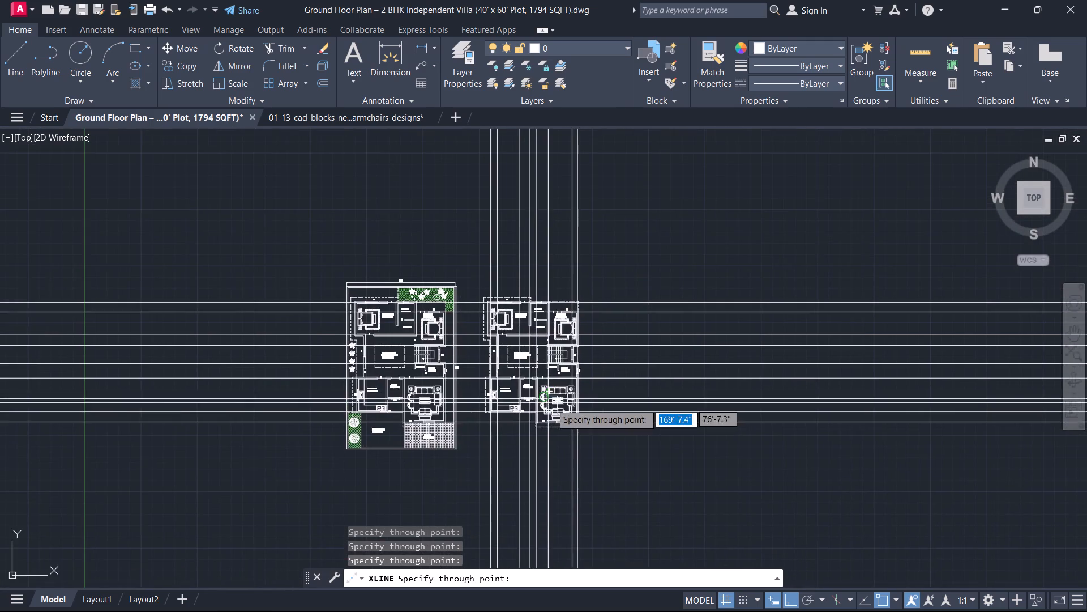
pyautogui.scroll(1, 551, 403)
pyautogui.press('Escape')
# Trim all horizontal construction lines in the gap between the original plan and its copy, using a fence across them.
pyautogui.write('TR')
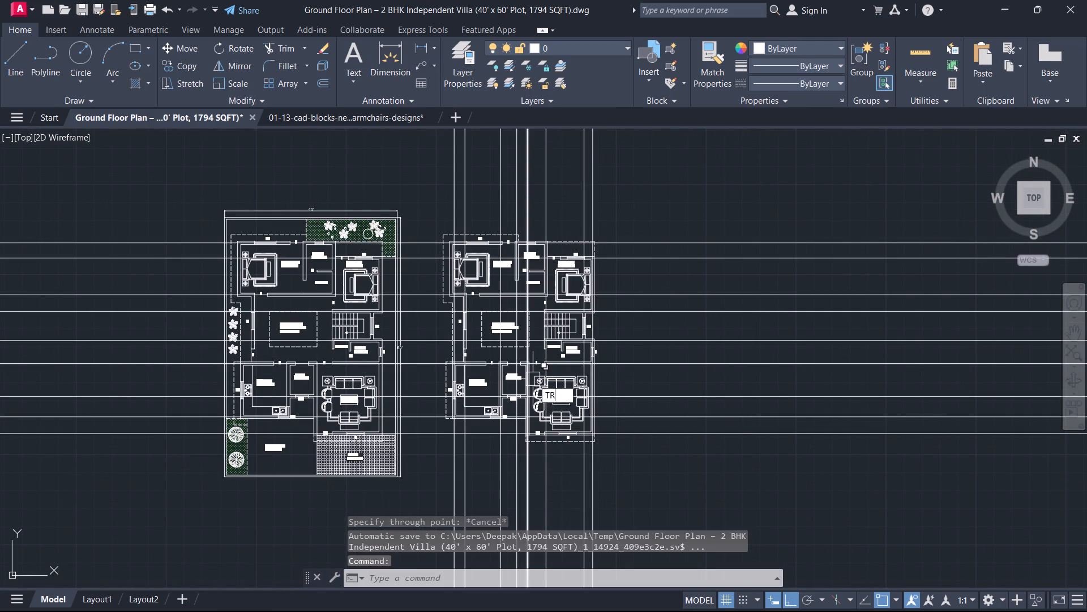
pyautogui.press('space')
pyautogui.scroll(1, 530, 411)
pyautogui.scroll(1, 390, 435)
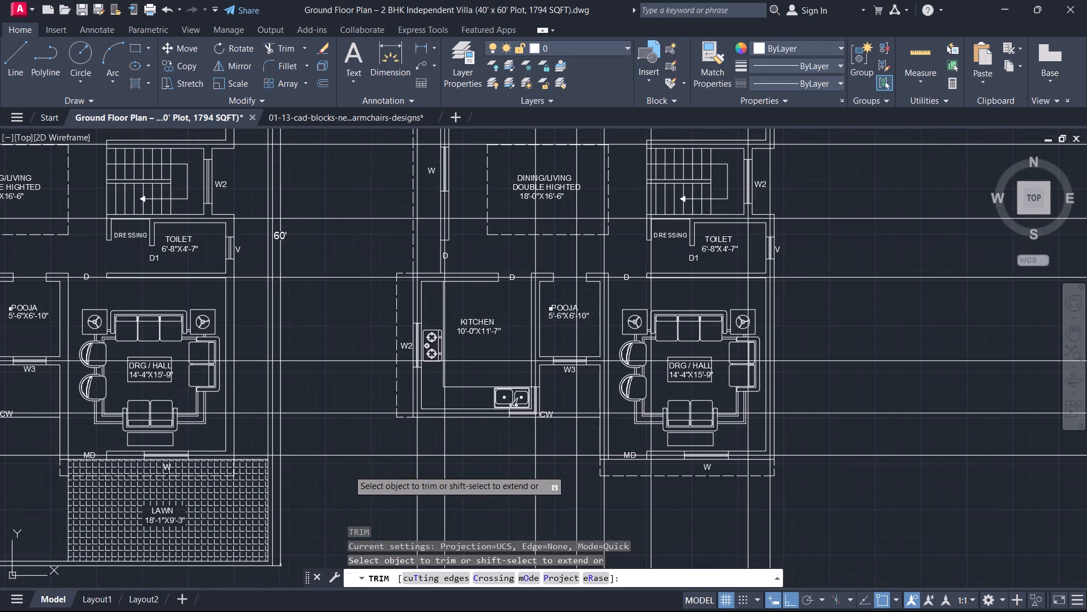
pyautogui.click(348, 470)
pyautogui.scroll(1, 321, 334)
pyautogui.scroll(-3, 321, 334)
pyautogui.moveTo(321, 334); pyautogui.dragTo(352, 504, button='middle')
pyautogui.click(361, 318)
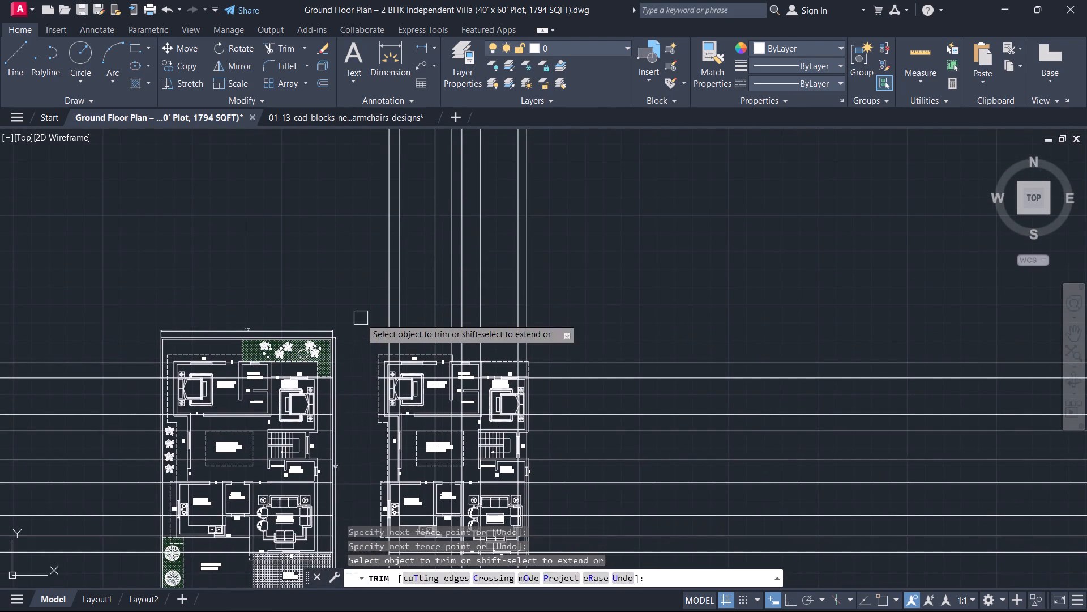
pyautogui.press('Escape')
# Erase the cut-off horizontal construction line pieces that run across the original plan.
pyautogui.scroll(-2, 356, 343)
pyautogui.moveTo(246, 451); pyautogui.dragTo(237, 433)
pyautogui.click(138, 274)
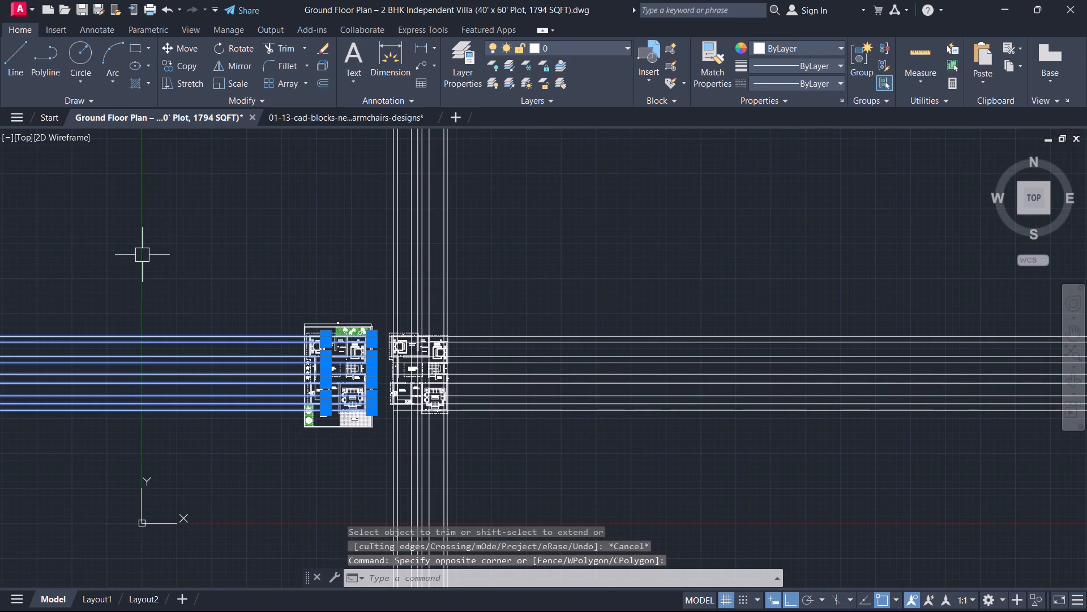
pyautogui.press('Delete')
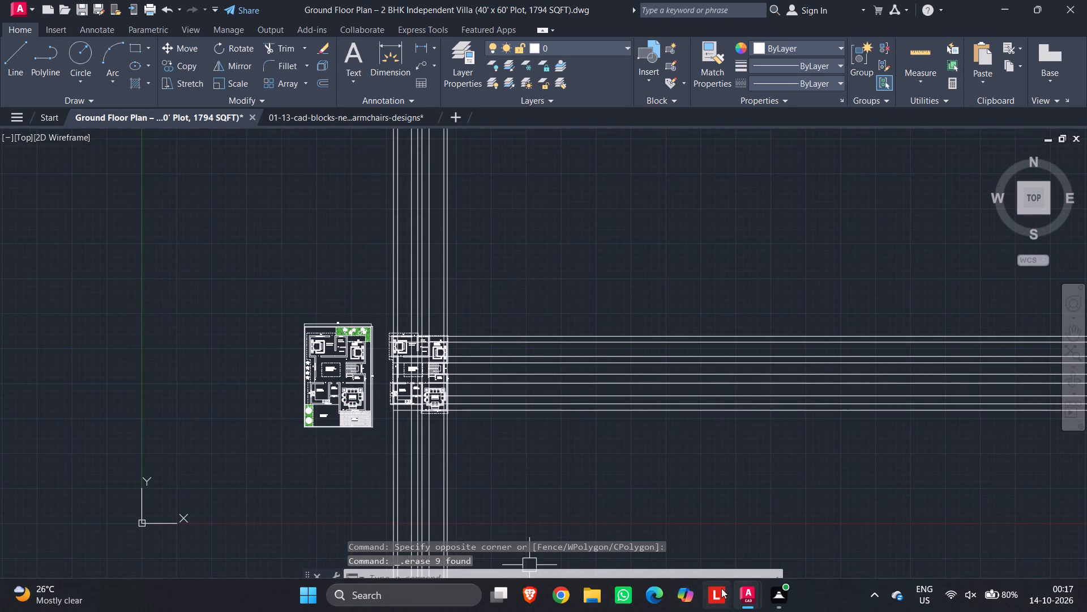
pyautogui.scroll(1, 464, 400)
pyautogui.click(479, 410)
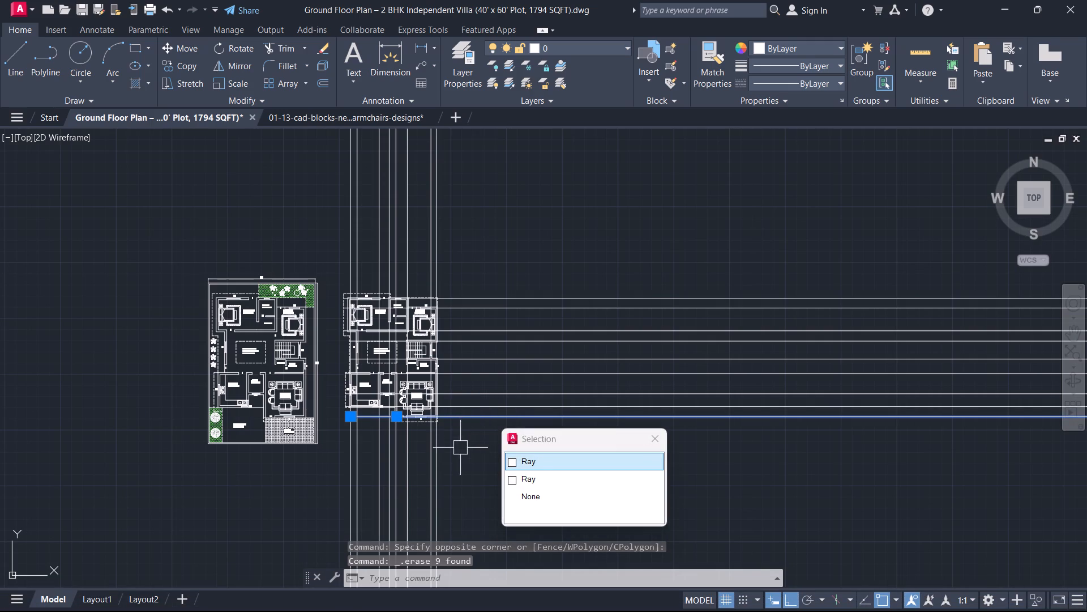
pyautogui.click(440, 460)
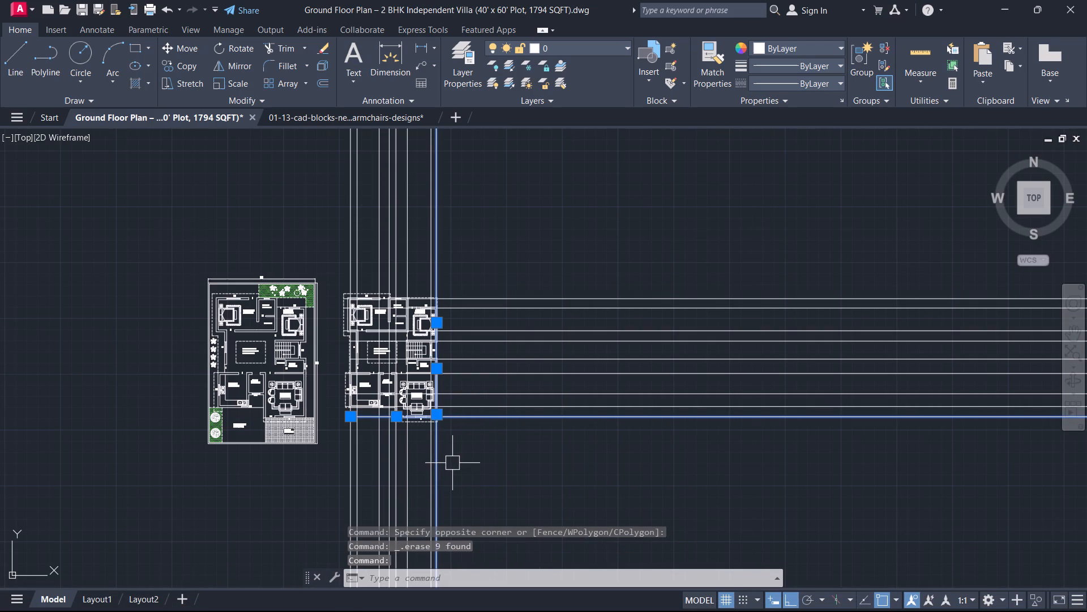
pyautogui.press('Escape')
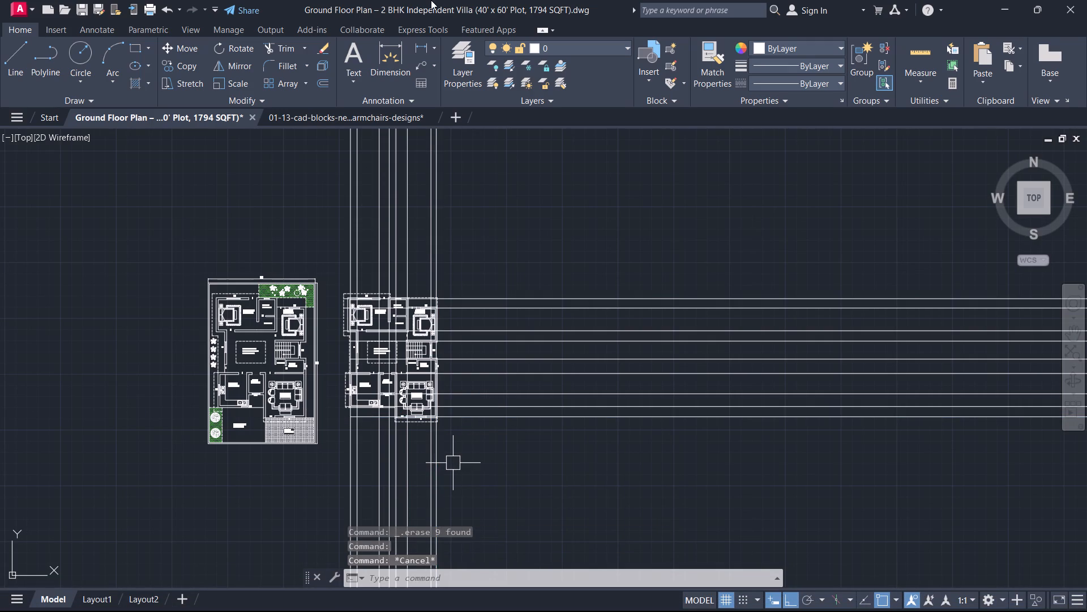
# Trim the vertical construction lines that extend below the lowest horizontal construction line of the copied plan.
pyautogui.write('TR')
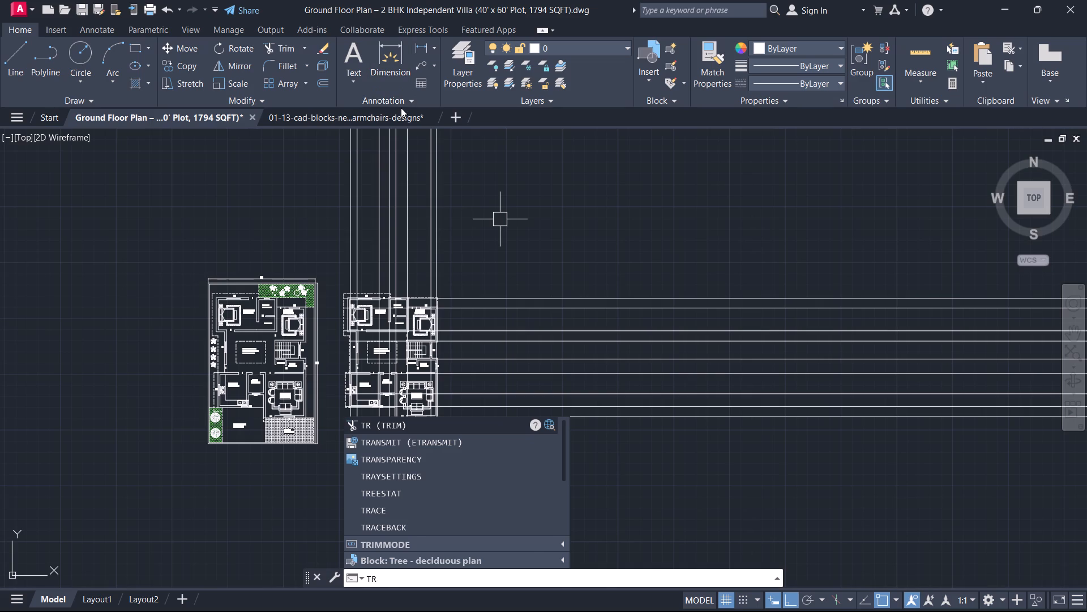
pyautogui.press('space')
pyautogui.scroll(-2, 361, 376)
pyautogui.moveTo(365, 388); pyautogui.dragTo(394, 254, button='middle')
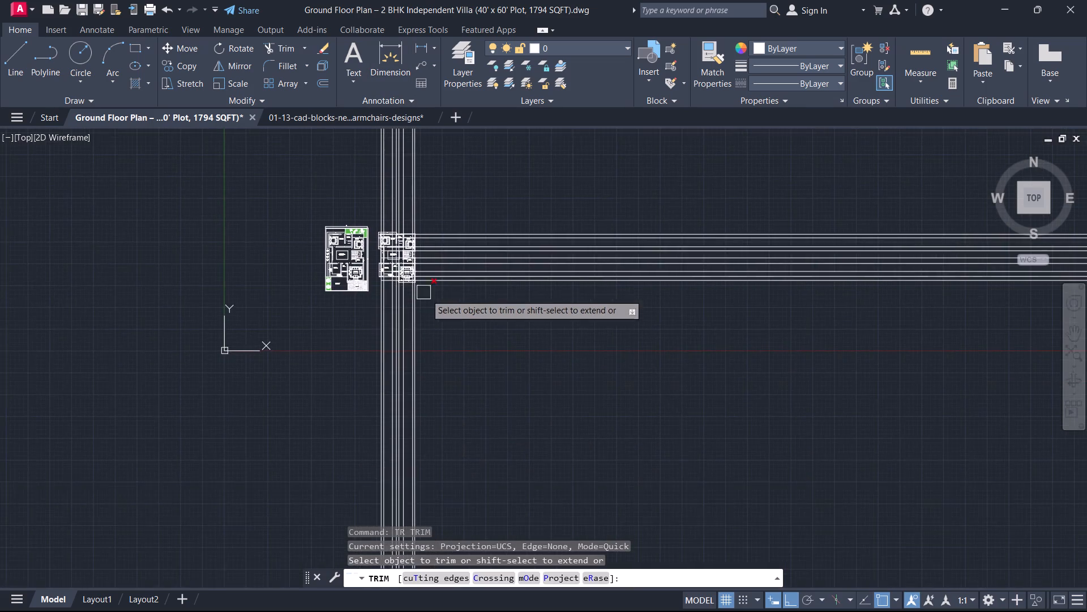
pyautogui.scroll(2, 431, 296)
pyautogui.moveTo(445, 329); pyautogui.dragTo(438, 331)
pyautogui.click(224, 371)
pyautogui.scroll(1, 343, 284)
pyautogui.moveTo(343, 283); pyautogui.dragTo(299, 445, button='middle')
pyautogui.scroll(5, 299, 445)
pyautogui.moveTo(271, 310); pyautogui.dragTo(274, 392, button='middle')
pyautogui.moveTo(302, 392); pyautogui.dragTo(311, 363)
pyautogui.moveTo(304, 314); pyautogui.dragTo(298, 329)
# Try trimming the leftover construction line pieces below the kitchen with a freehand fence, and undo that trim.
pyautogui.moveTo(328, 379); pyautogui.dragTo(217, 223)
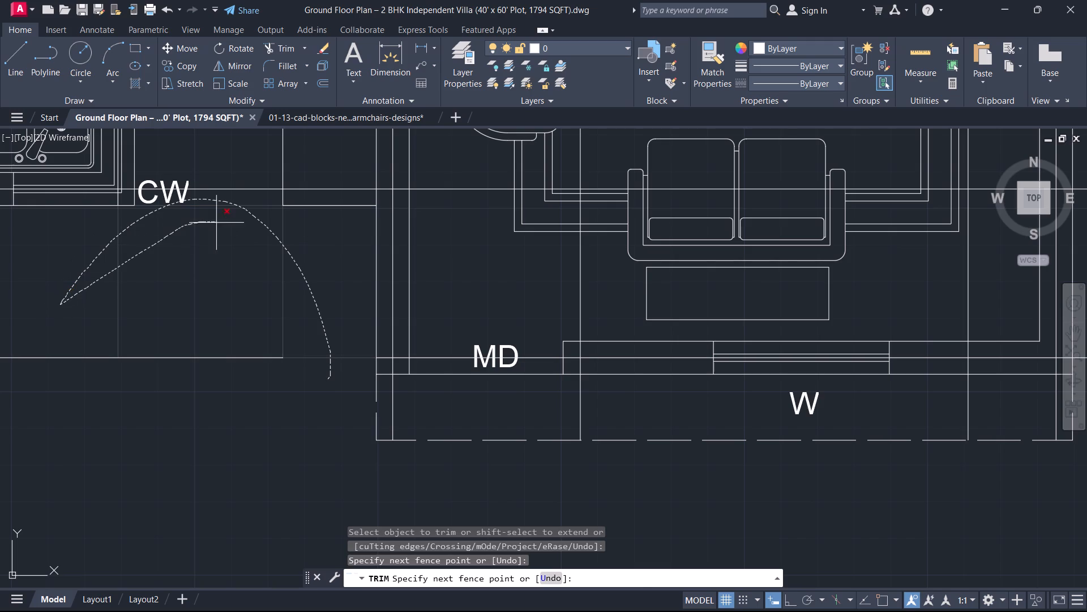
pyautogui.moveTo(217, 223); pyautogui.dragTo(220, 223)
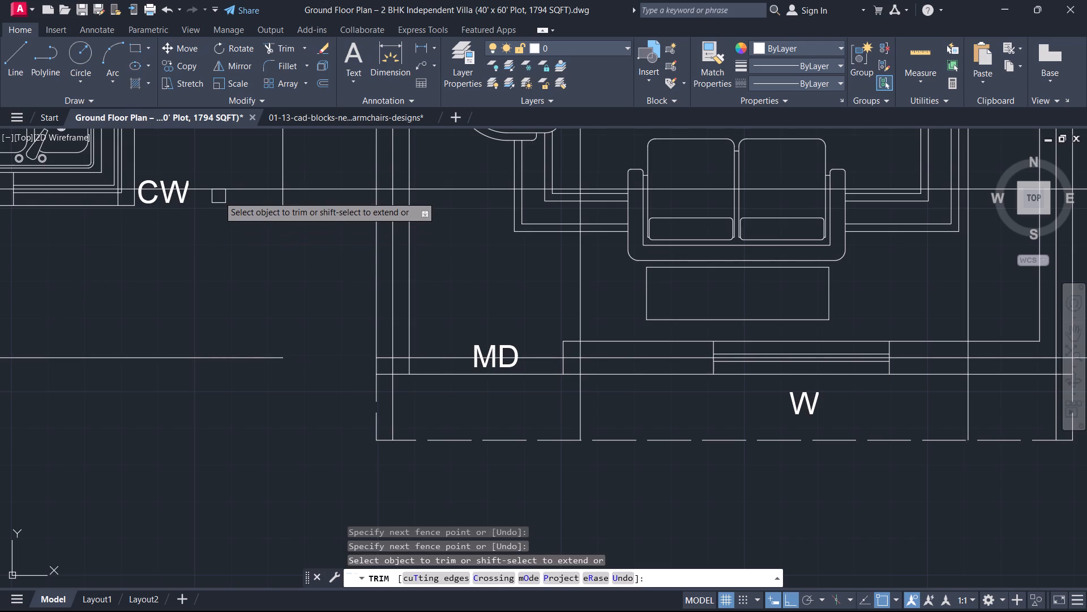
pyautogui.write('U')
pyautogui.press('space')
# Trim the leftover vertical stubs and the horizontal construction line piece below the kitchen's bottom wall, and end the command.
pyautogui.scroll(2, 361, 307)
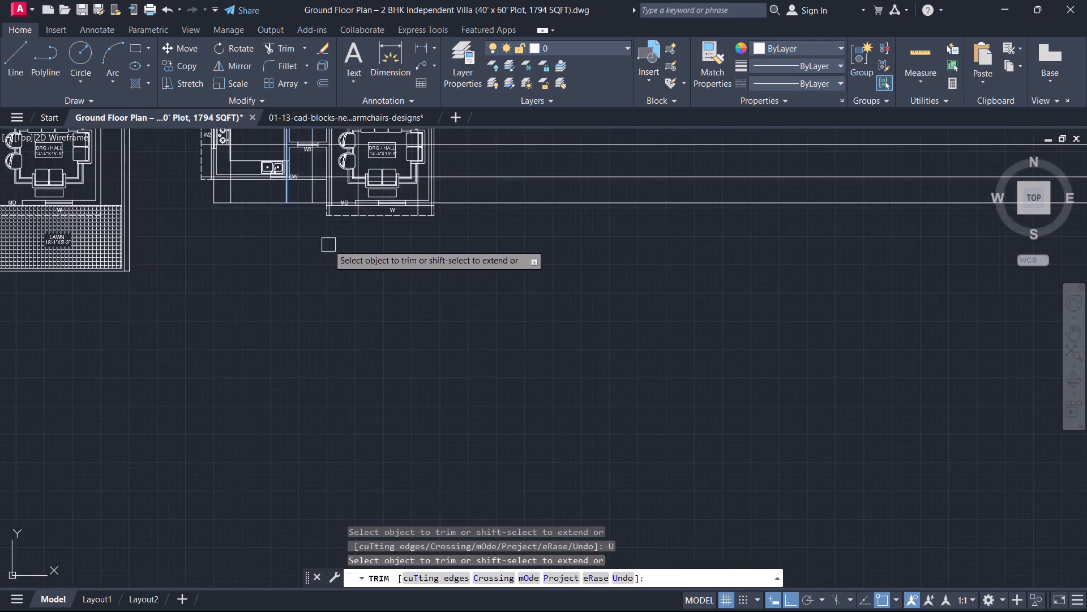
pyautogui.scroll(2, 327, 244)
pyautogui.moveTo(318, 227); pyautogui.dragTo(365, 369, button='middle')
pyautogui.moveTo(348, 314); pyautogui.dragTo(358, 287)
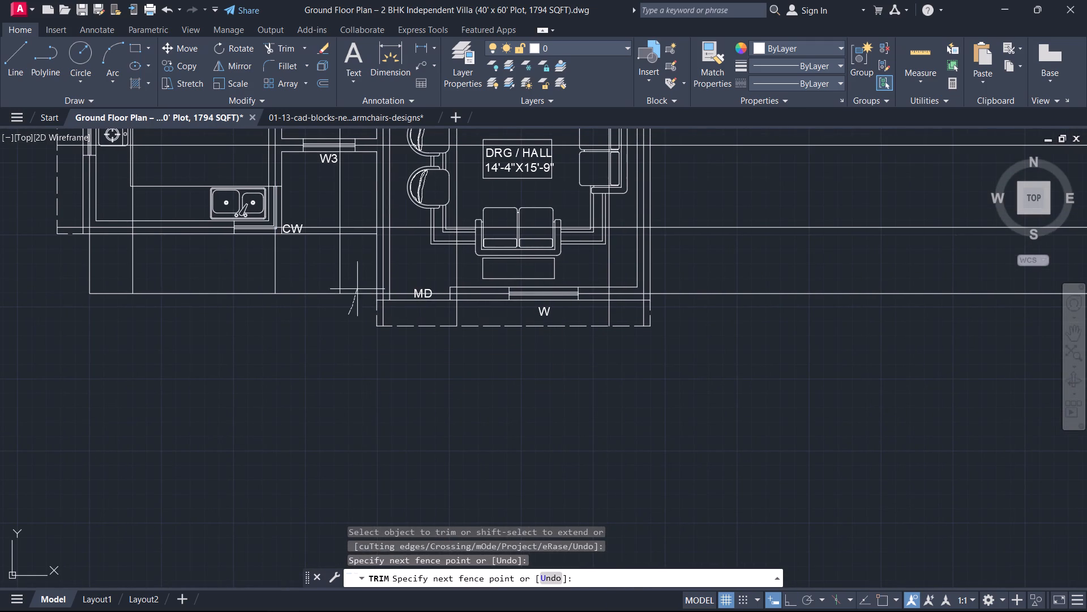
pyautogui.moveTo(358, 287); pyautogui.dragTo(190, 278)
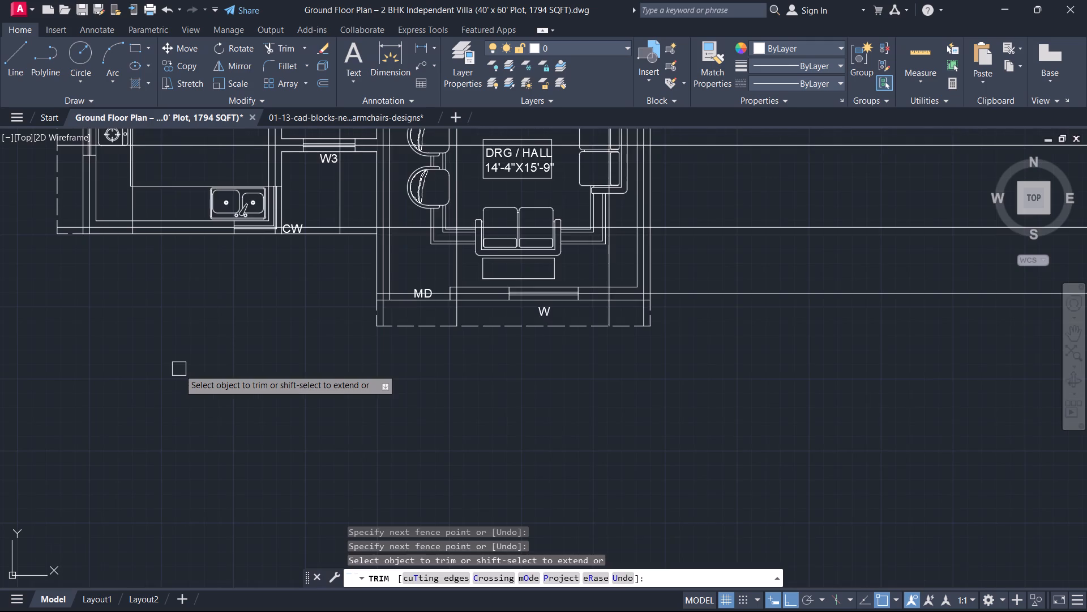
pyautogui.scroll(-5, 179, 369)
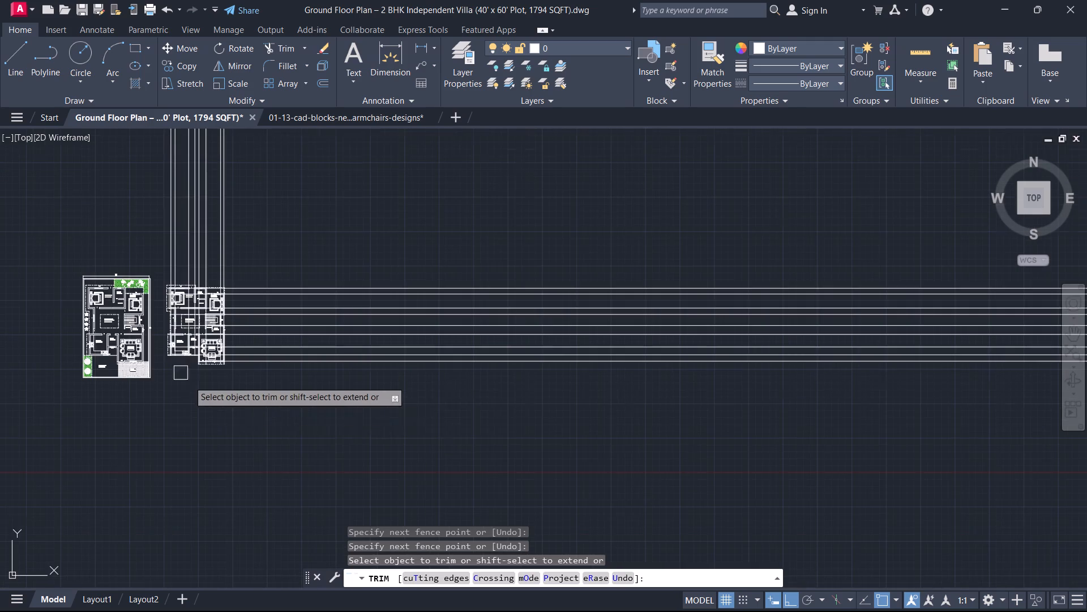
pyautogui.scroll(1, 294, 389)
pyautogui.moveTo(294, 389); pyautogui.dragTo(308, 505, button='middle')
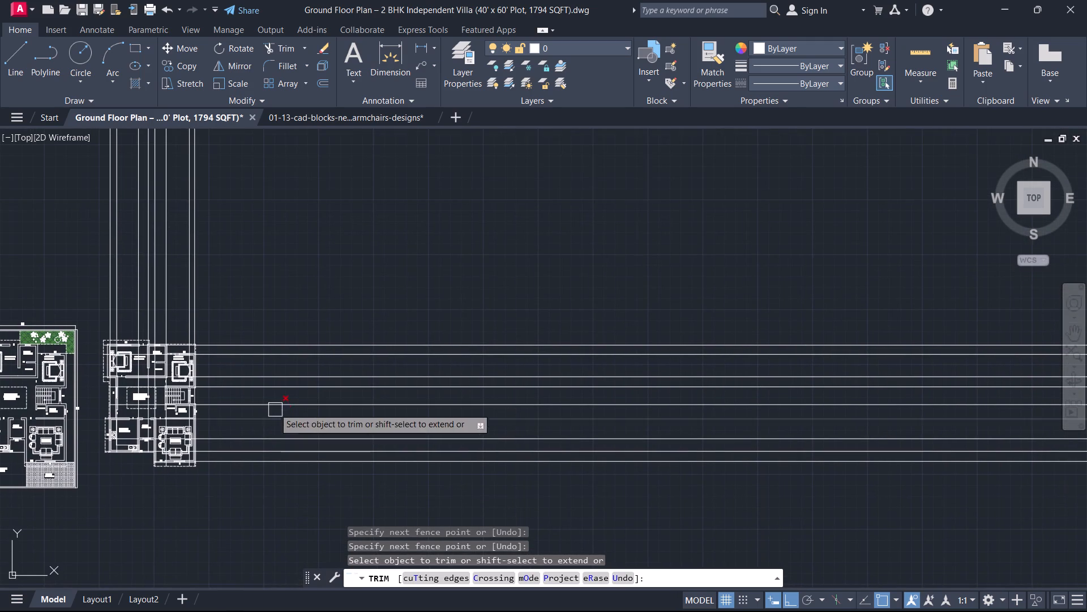
pyautogui.scroll(1, 273, 346)
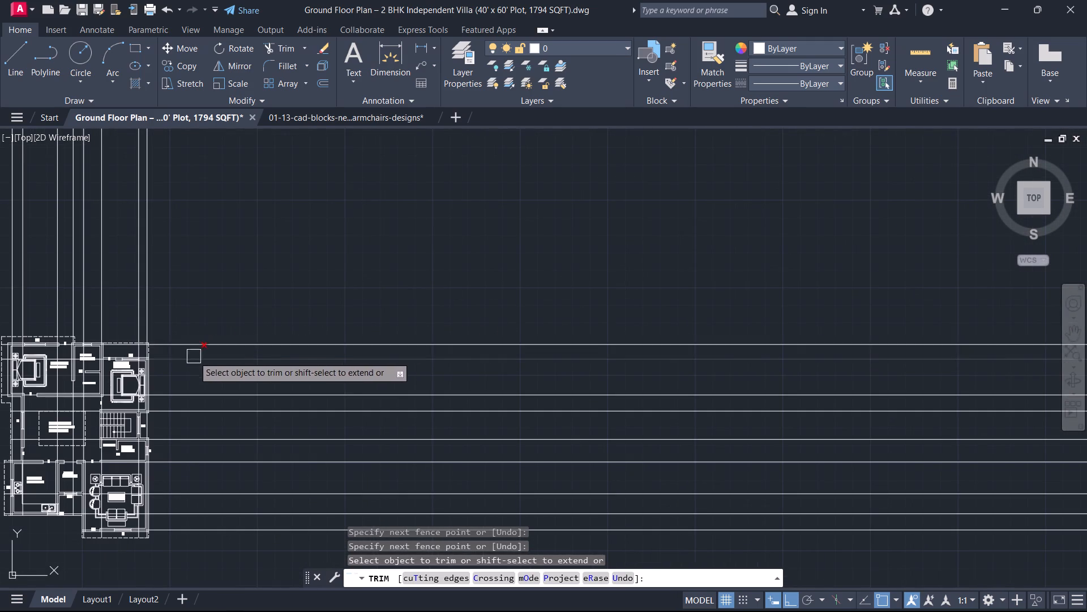
pyautogui.scroll(2, 179, 369)
pyautogui.moveTo(178, 371); pyautogui.dragTo(449, 332, button='middle')
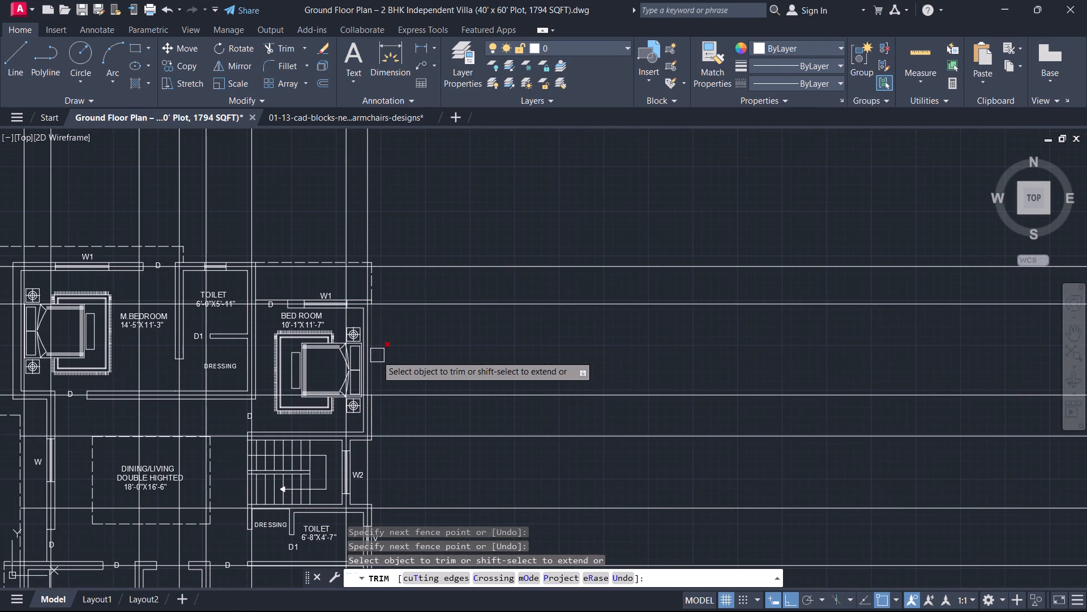
pyautogui.rightClick(382, 352)
pyautogui.click(424, 372)
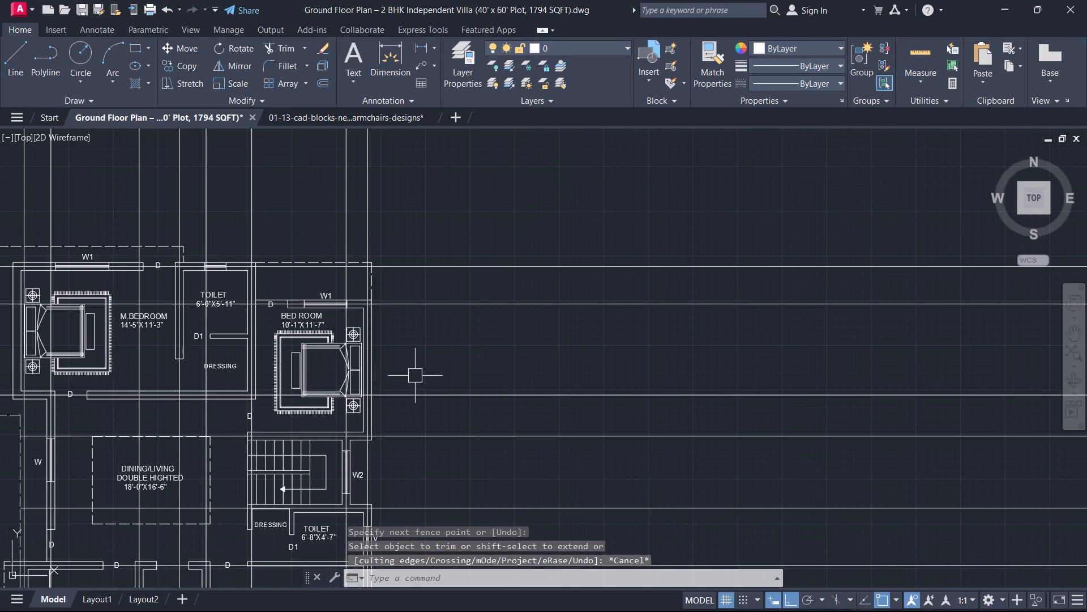
# Draw a vertical helper line just east of the copied plan, crossing all horizontal construction lines, and end the command.
pyautogui.write('L')
pyautogui.press('space')
pyautogui.scroll(1, 470, 345)
pyautogui.scroll(-6, 516, 313)
pyautogui.scroll(2, 530, 289)
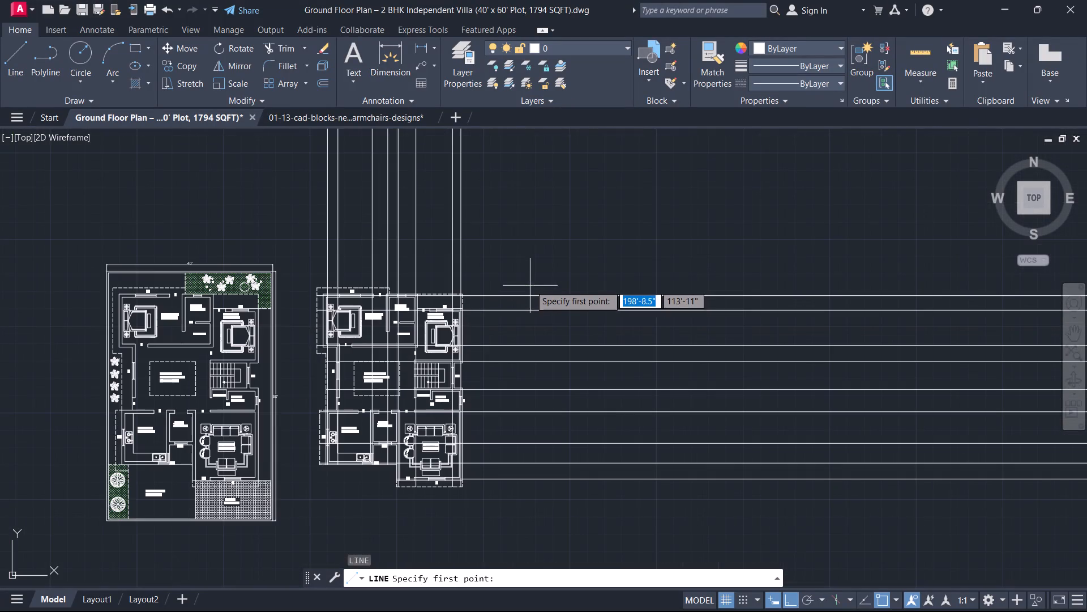
pyautogui.moveTo(498, 274); pyautogui.dragTo(491, 299)
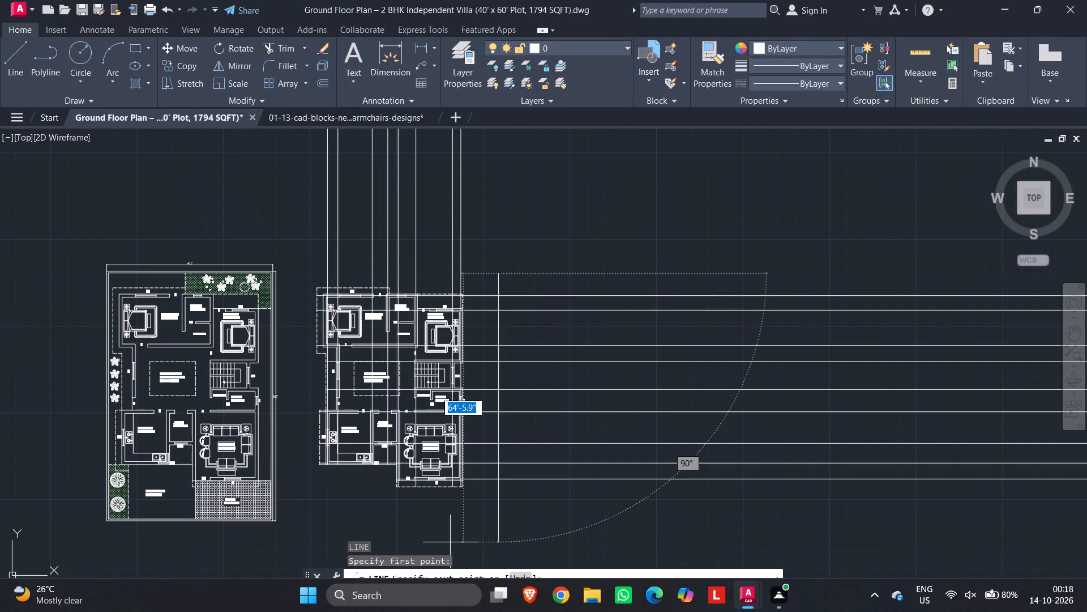
pyautogui.click(483, 513)
pyautogui.rightClick(483, 513)
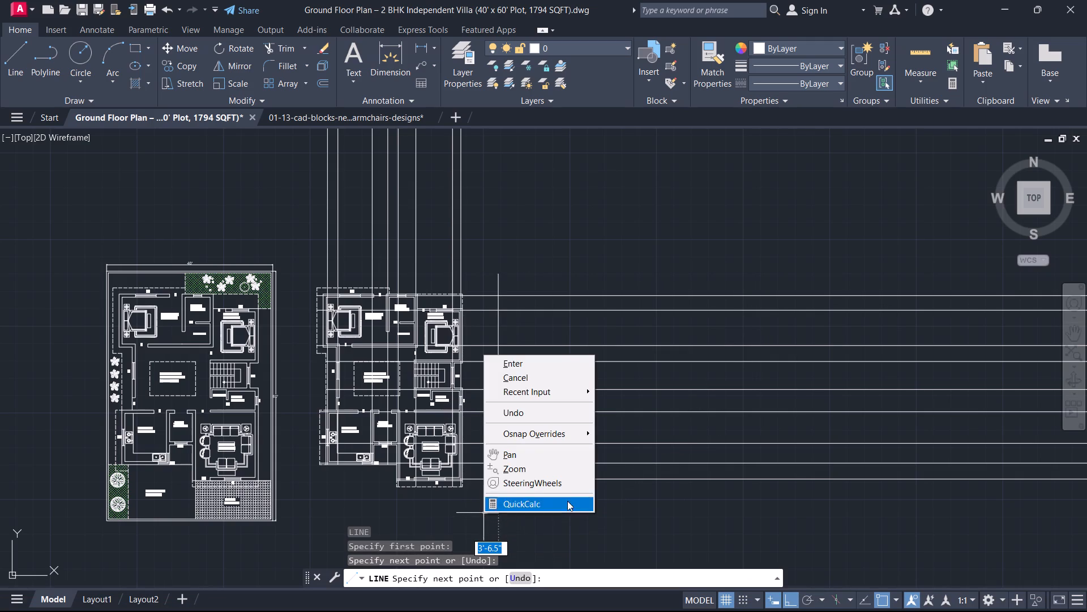
pyautogui.click(570, 379)
# Trim all horizontal construction lines east of the vertical helper line, using fences across them.
pyautogui.rightClick(511, 439)
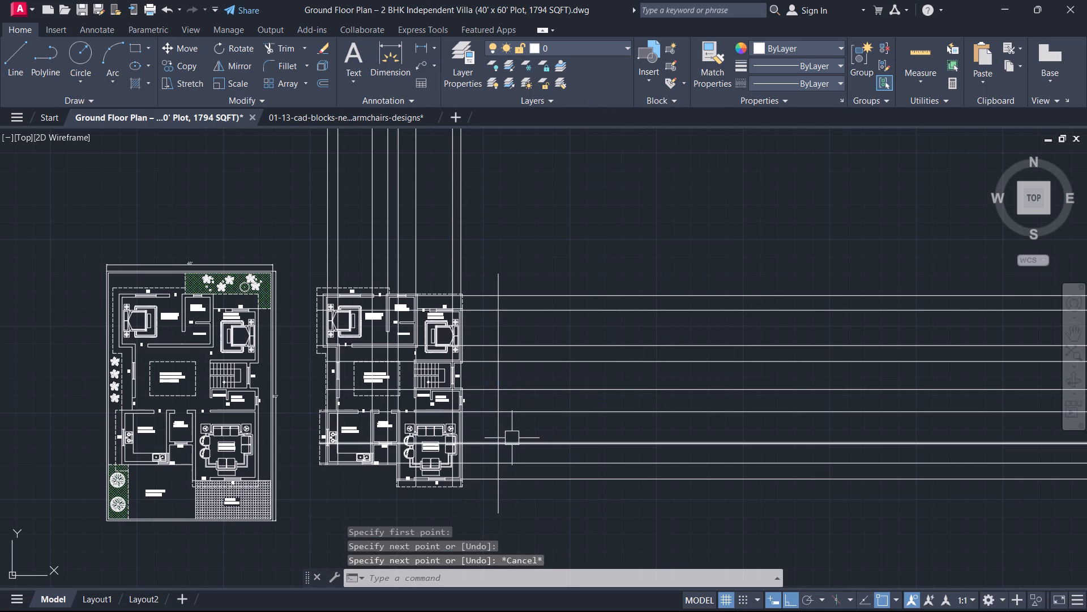
pyautogui.click(581, 193)
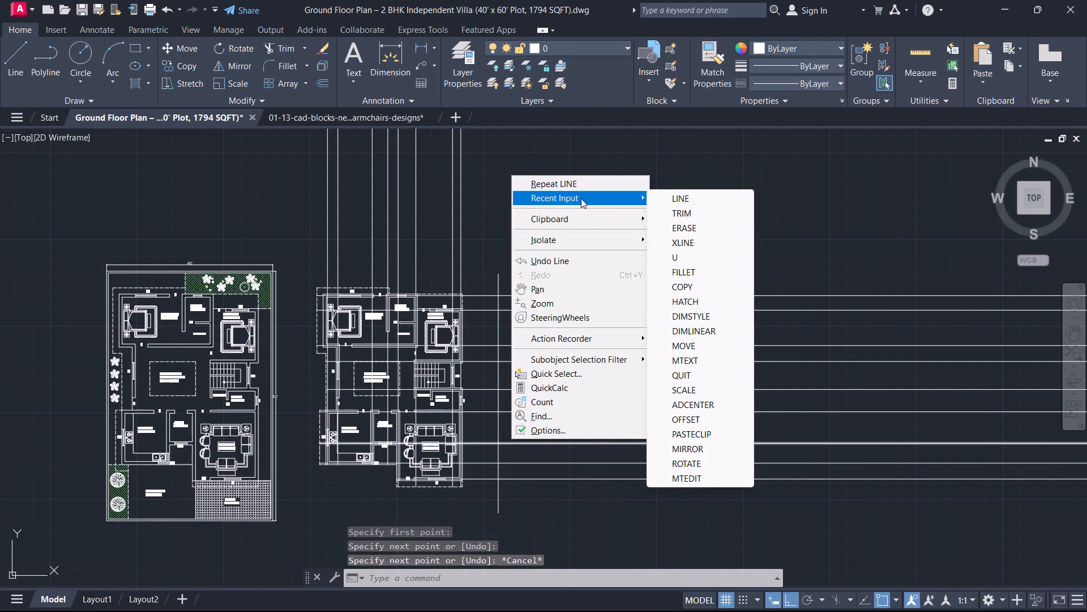
pyautogui.click(676, 212)
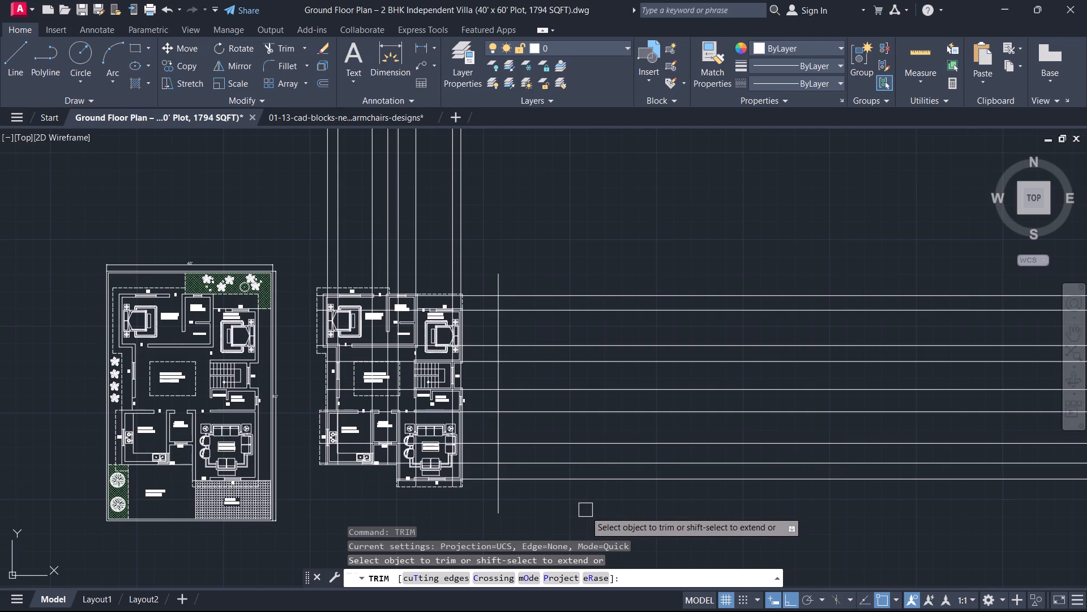
pyautogui.moveTo(587, 512); pyautogui.dragTo(650, 460)
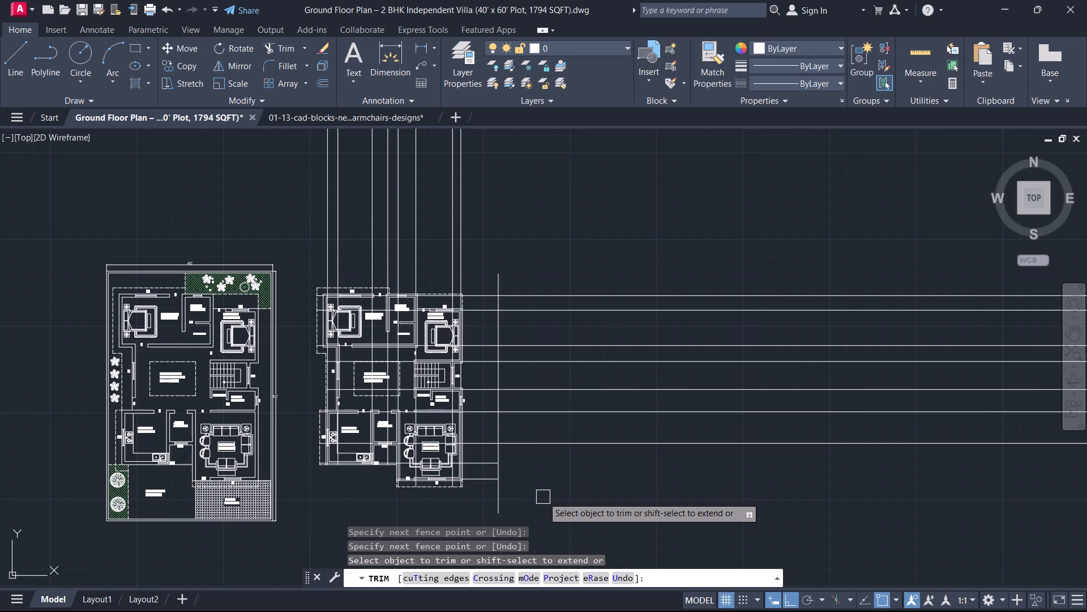
pyautogui.moveTo(543, 498); pyautogui.dragTo(585, 280)
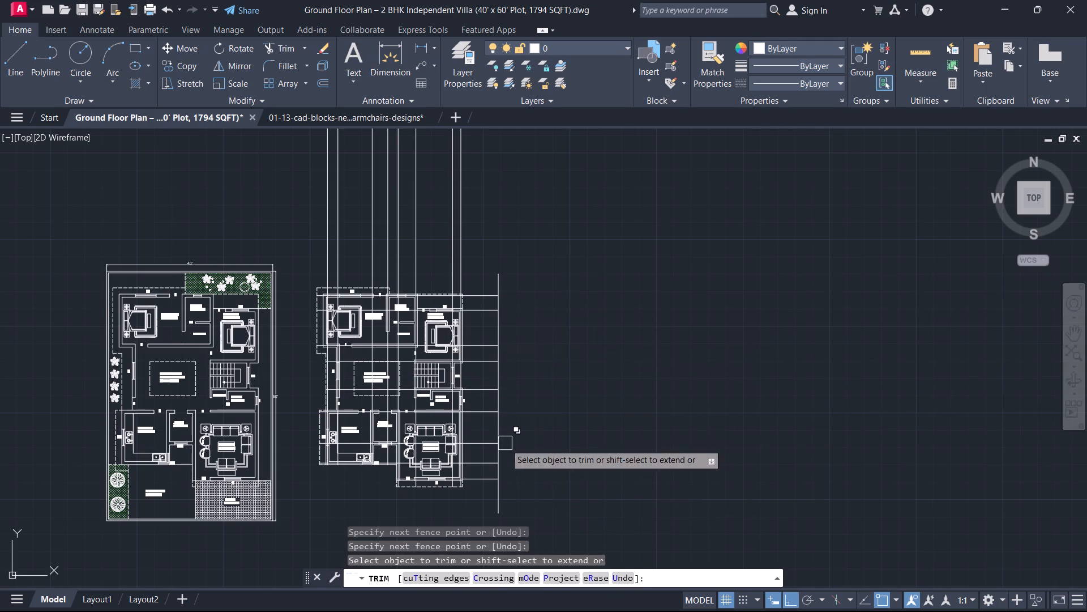
# Trim away every segment of the vertical helper line east of the copied plan, and end the command.
pyautogui.moveTo(486, 503); pyautogui.dragTo(503, 473)
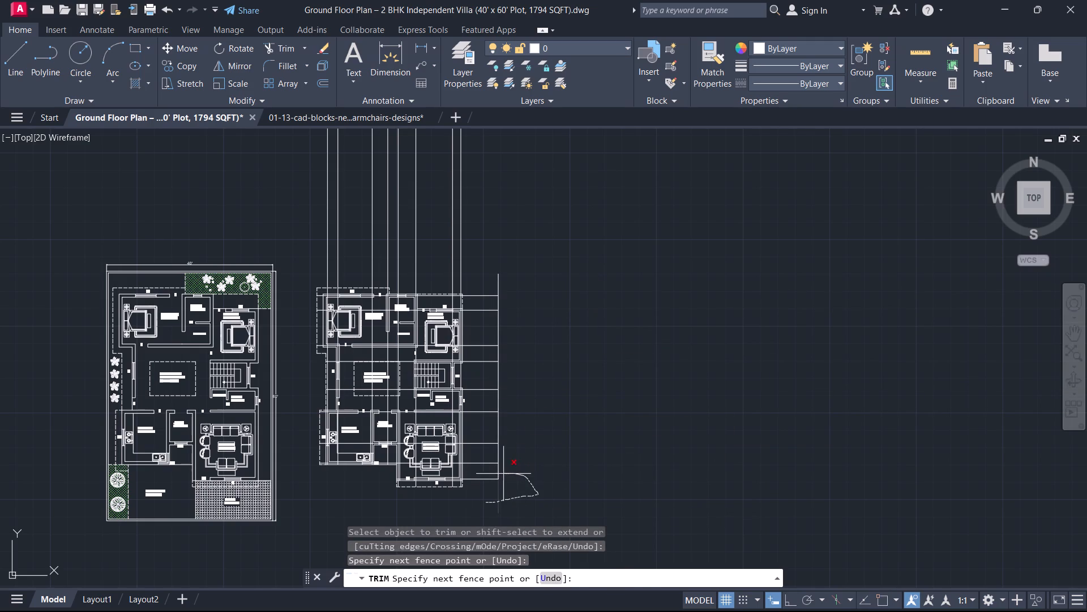
pyautogui.moveTo(503, 473); pyautogui.dragTo(492, 451)
pyautogui.moveTo(492, 451); pyautogui.dragTo(525, 395)
pyautogui.moveTo(525, 395); pyautogui.dragTo(507, 390)
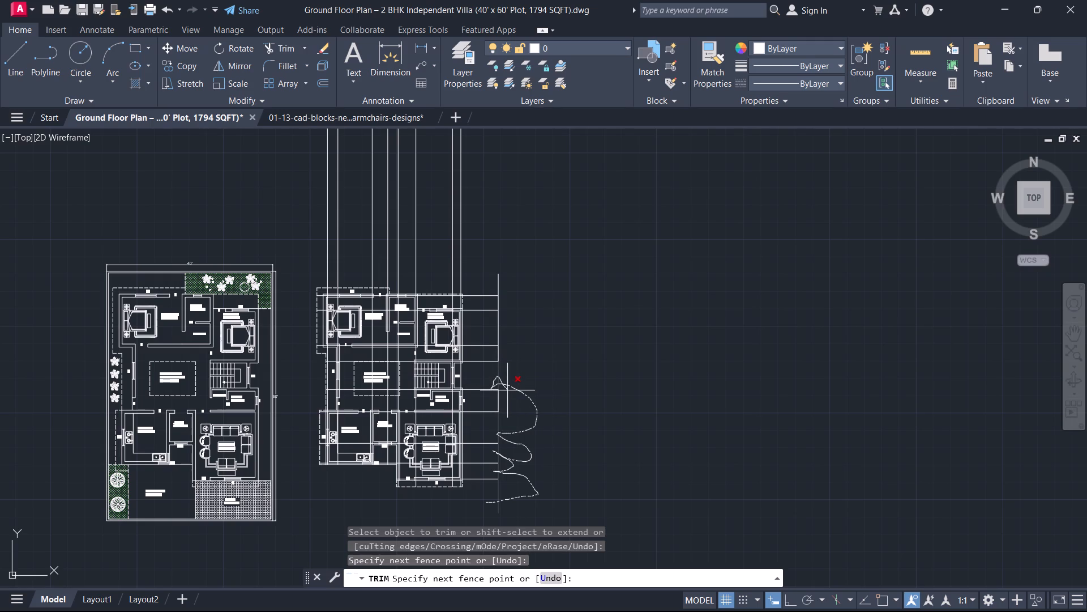
pyautogui.moveTo(507, 390); pyautogui.dragTo(512, 360)
pyautogui.moveTo(512, 360); pyautogui.dragTo(518, 329)
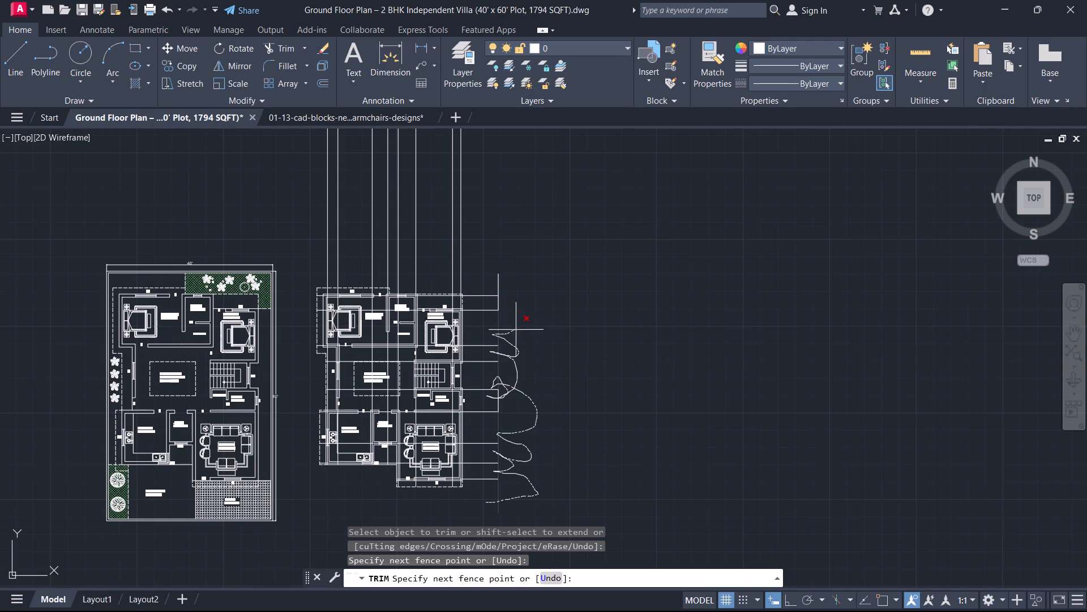
pyautogui.moveTo(518, 329); pyautogui.dragTo(501, 301)
pyautogui.moveTo(501, 301); pyautogui.dragTo(508, 291)
pyautogui.click(506, 282)
pyautogui.moveTo(505, 282); pyautogui.dragTo(475, 277)
pyautogui.moveTo(478, 278); pyautogui.dragTo(521, 283)
pyautogui.moveTo(525, 294); pyautogui.dragTo(526, 300, button='right')
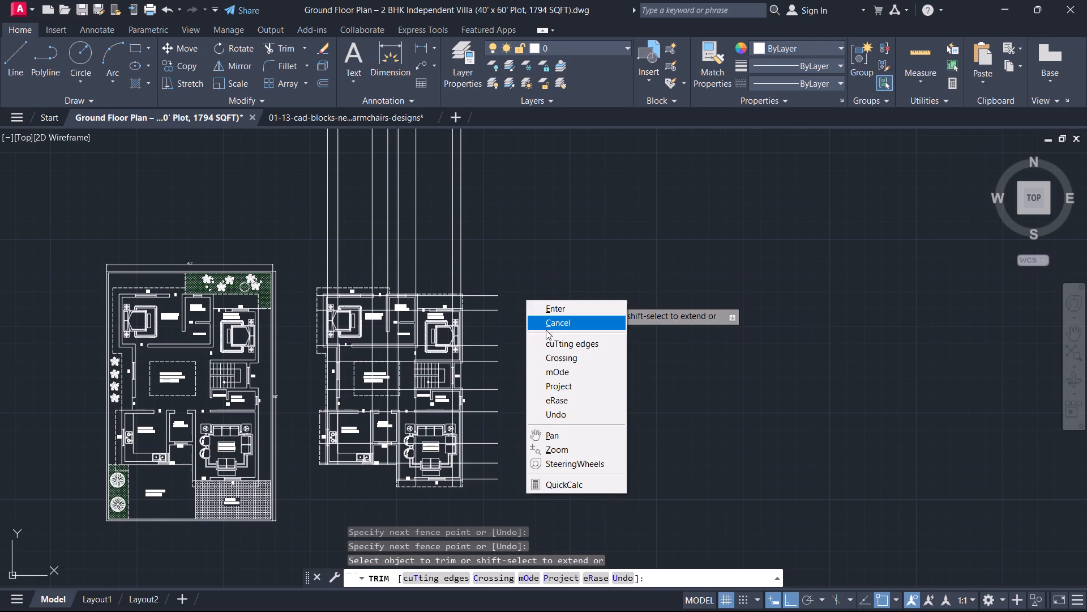
pyautogui.click(558, 325)
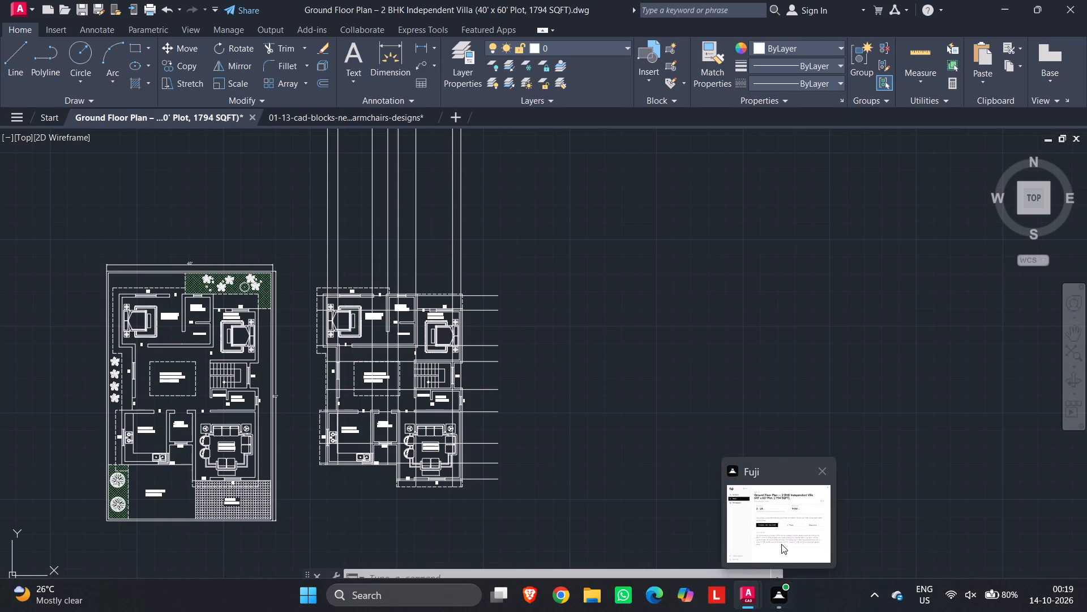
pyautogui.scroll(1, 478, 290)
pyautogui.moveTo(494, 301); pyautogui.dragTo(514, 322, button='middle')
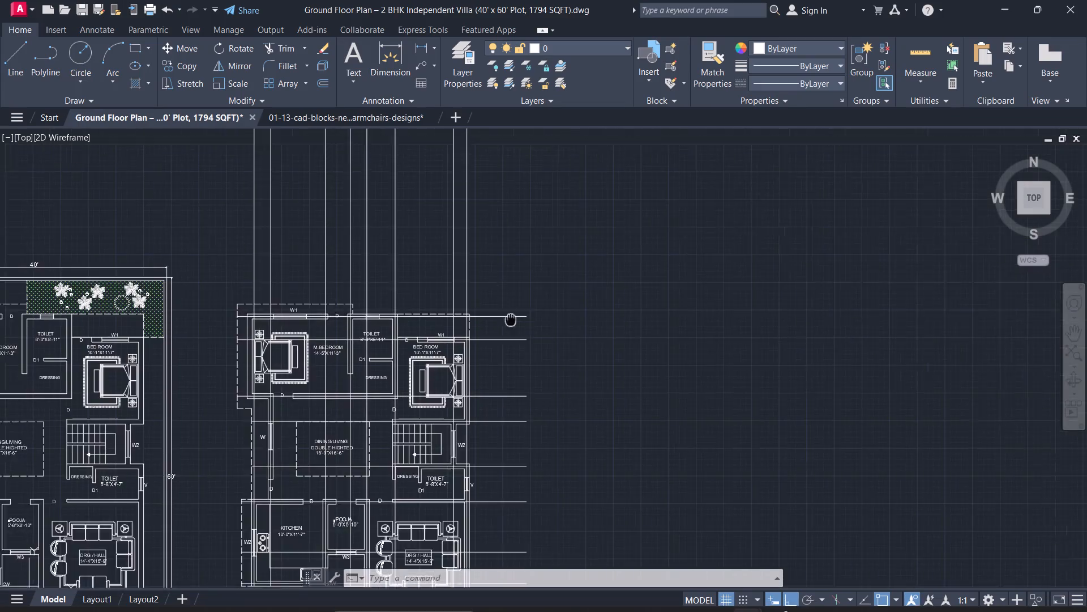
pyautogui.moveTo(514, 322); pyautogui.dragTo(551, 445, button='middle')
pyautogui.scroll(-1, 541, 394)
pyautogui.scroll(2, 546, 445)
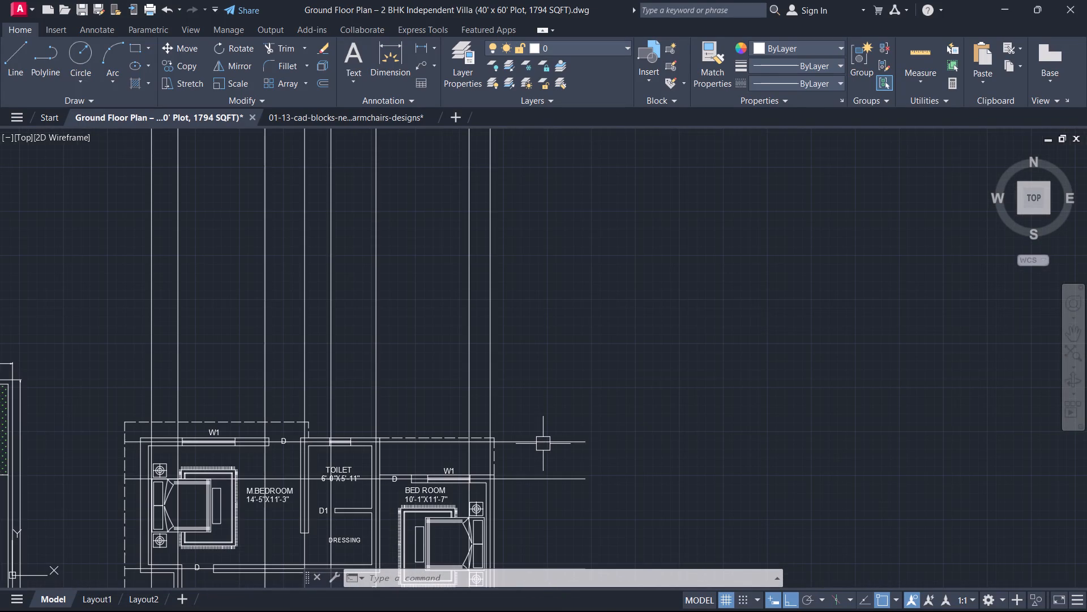
# Draw a horizontal helper line about 39'-6" long above the copied plan, crossing all vertical construction lines, and end the command.
pyautogui.write('L')
pyautogui.press('space')
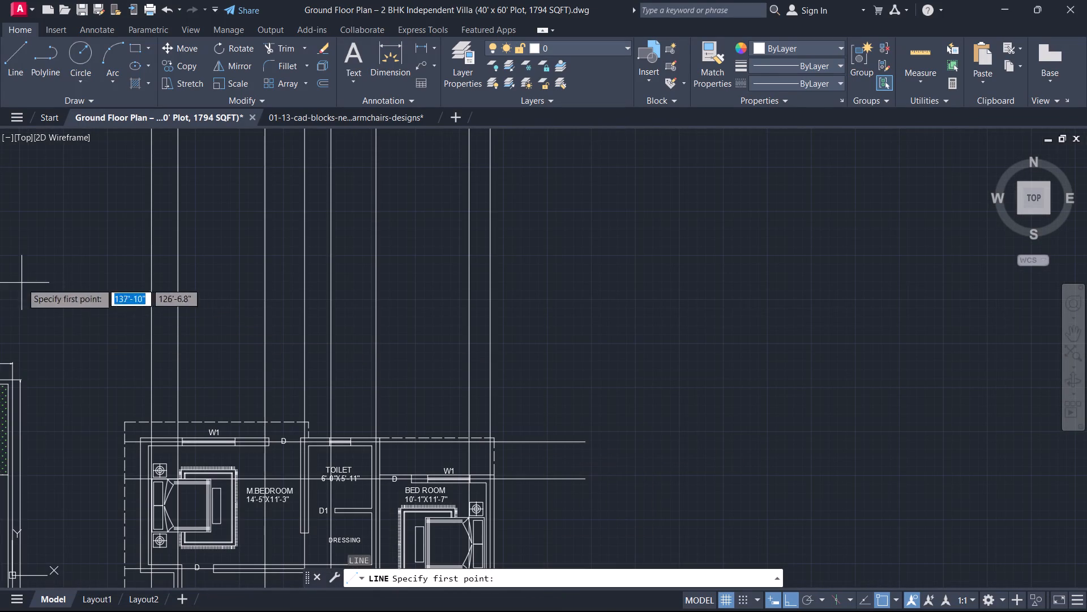
pyautogui.moveTo(112, 318); pyautogui.dragTo(117, 318)
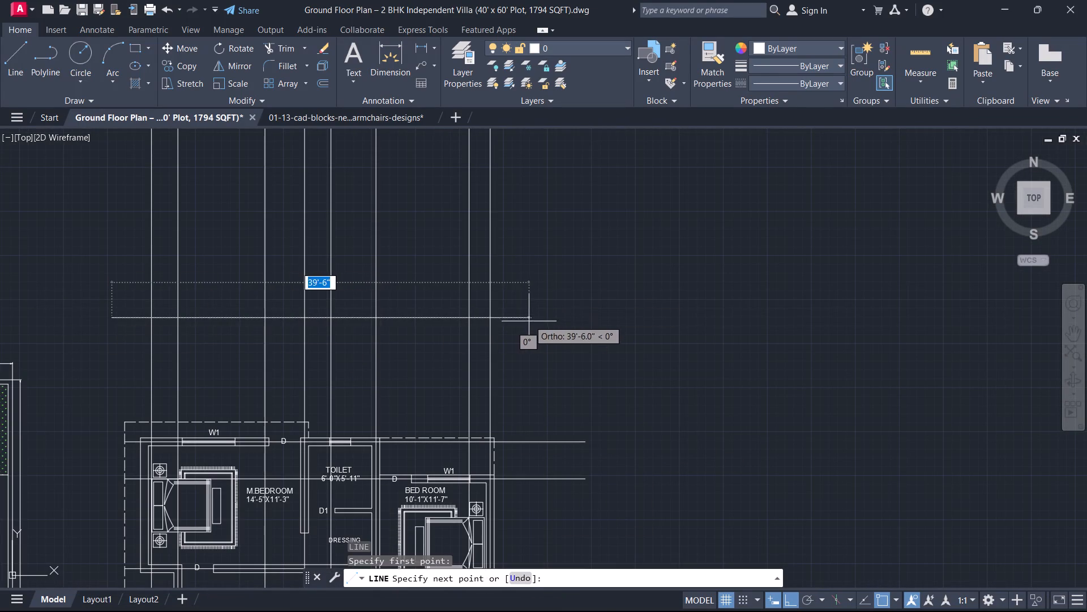
pyautogui.click(527, 323)
pyautogui.rightClick(499, 351)
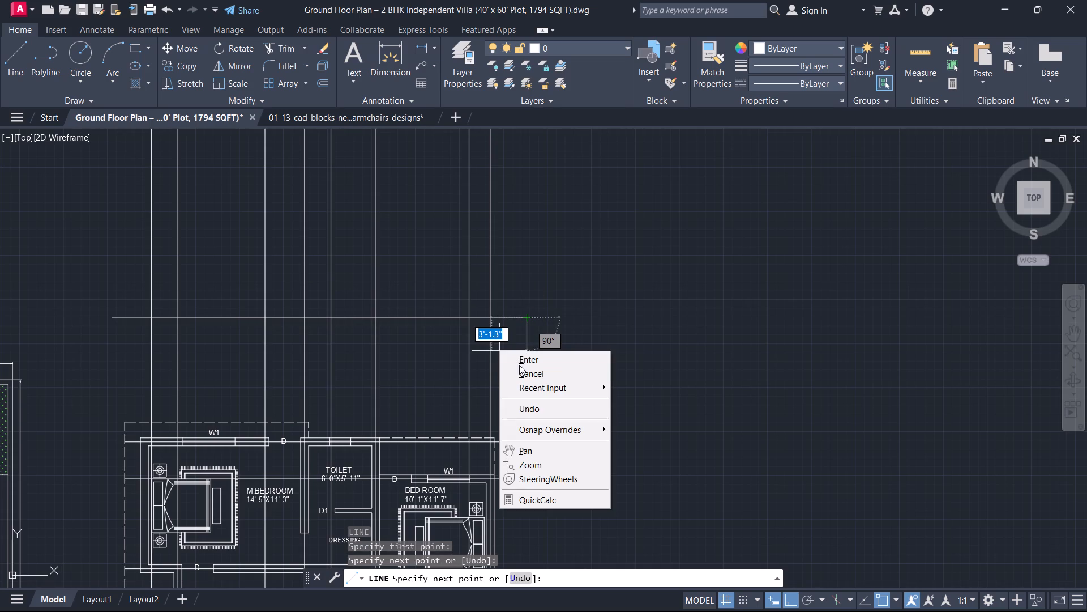
pyautogui.click(522, 375)
# Trim all vertical construction lines above the horizontal helper line, using a fence across them.
pyautogui.moveTo(537, 300); pyautogui.dragTo(554, 341, button='middle')
pyautogui.scroll(-2, 537, 300)
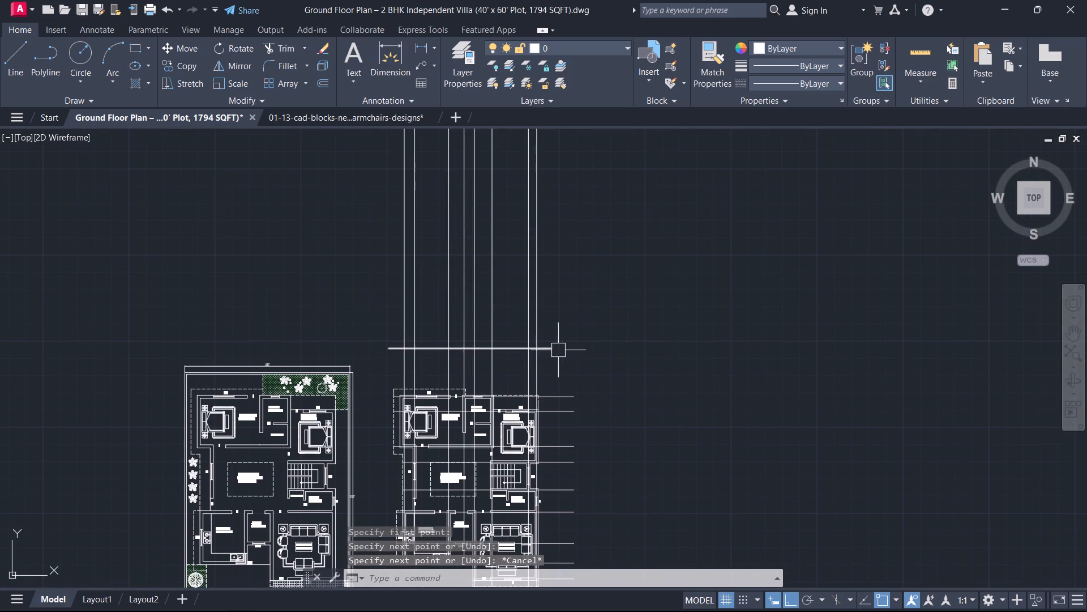
pyautogui.rightClick(560, 350)
pyautogui.click(678, 110)
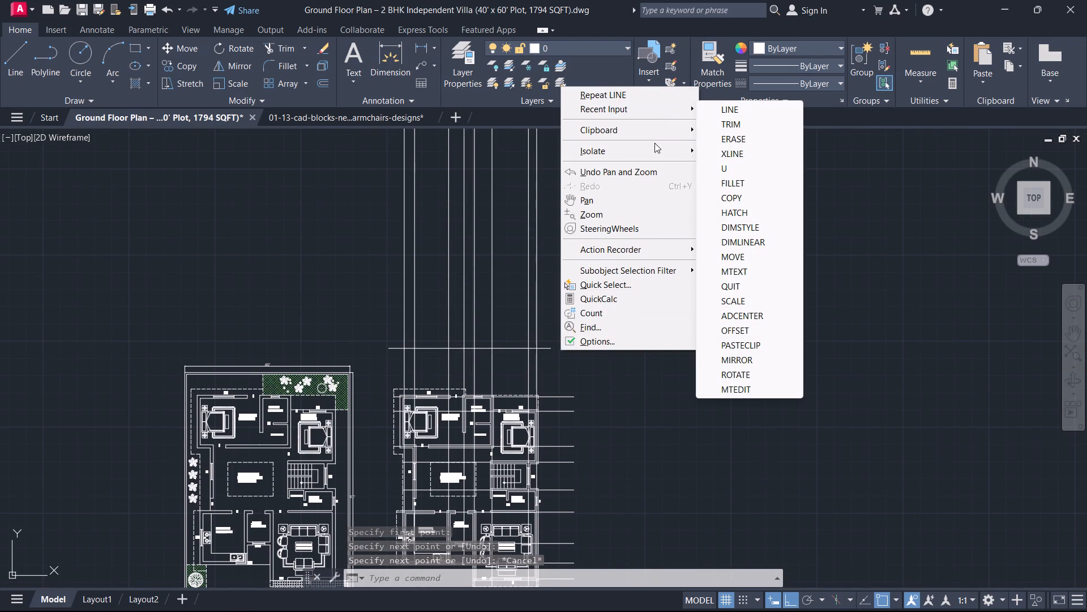
pyautogui.click(735, 124)
pyautogui.moveTo(574, 292); pyautogui.dragTo(250, 303)
# Trim away every segment of the horizontal helper line above the copied plan, and end the command.
pyautogui.scroll(2, 393, 333)
pyautogui.moveTo(387, 392); pyautogui.dragTo(414, 314)
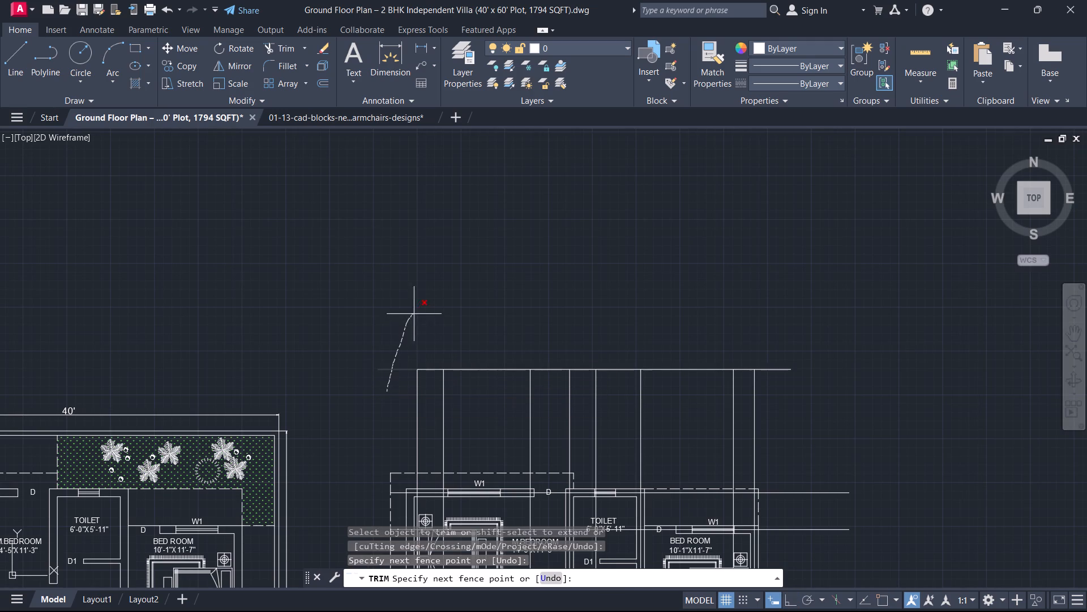
pyautogui.moveTo(414, 314); pyautogui.dragTo(429, 378)
pyautogui.moveTo(429, 378); pyautogui.dragTo(451, 337)
pyautogui.scroll(-2, 425, 352)
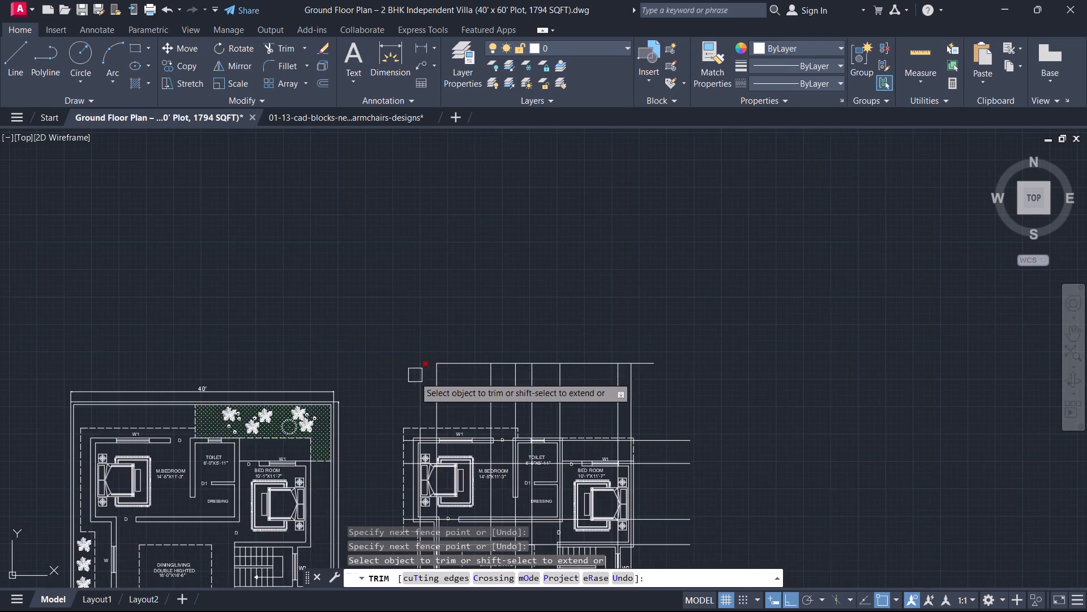
pyautogui.scroll(-1, 414, 379)
pyautogui.moveTo(402, 426); pyautogui.dragTo(478, 249, button='middle')
pyautogui.scroll(3, 488, 269)
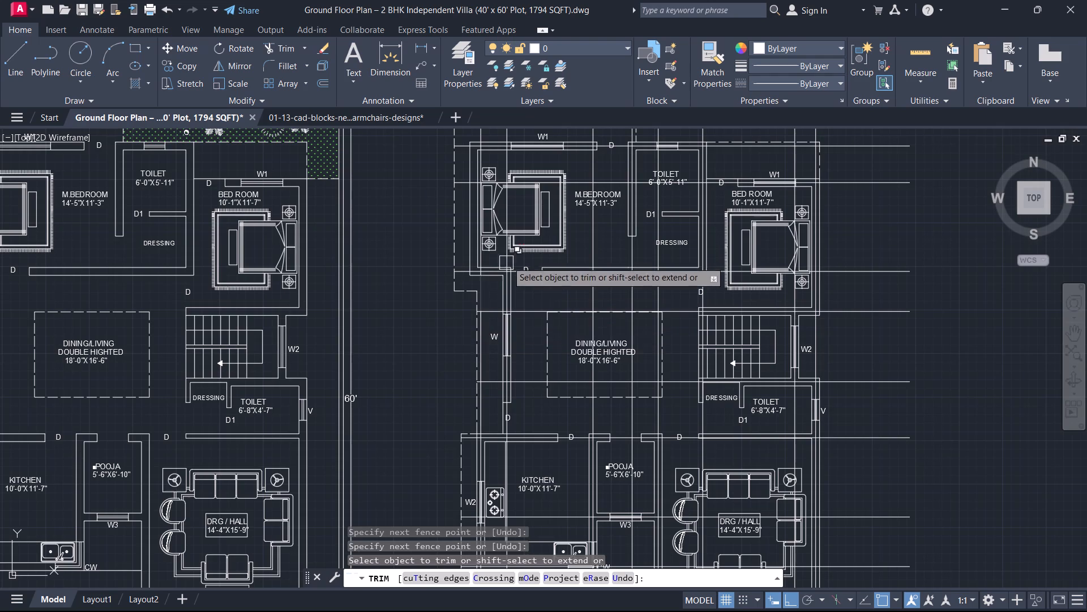
pyautogui.scroll(-1, 511, 258)
pyautogui.moveTo(517, 259); pyautogui.dragTo(430, 472, button='middle')
pyautogui.scroll(1, 445, 320)
pyautogui.moveTo(447, 346); pyautogui.dragTo(490, 261)
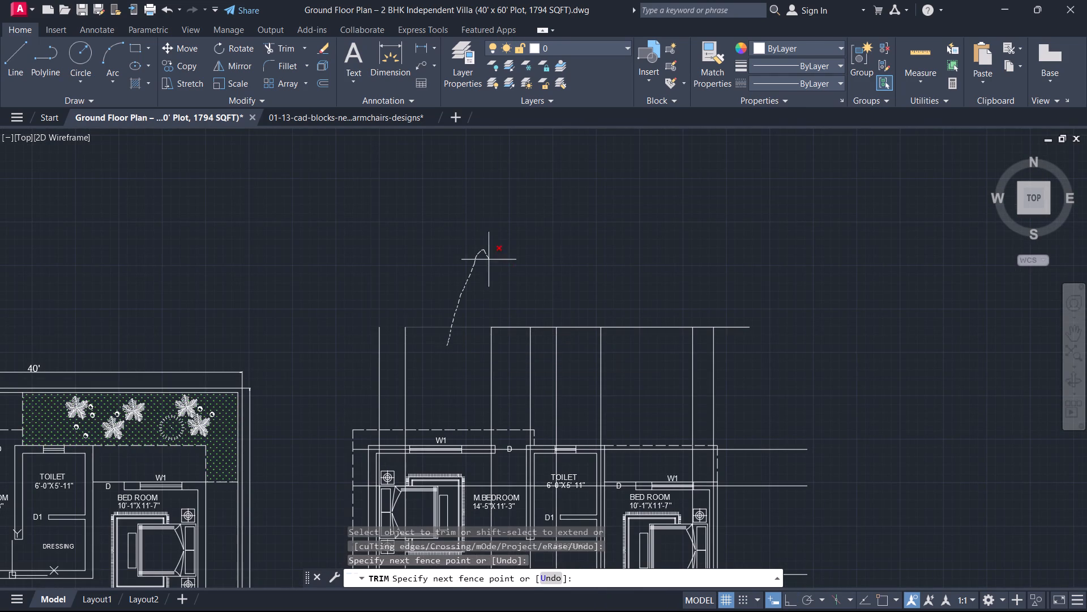
pyautogui.moveTo(490, 261); pyautogui.dragTo(542, 340)
pyautogui.moveTo(542, 340); pyautogui.dragTo(658, 309)
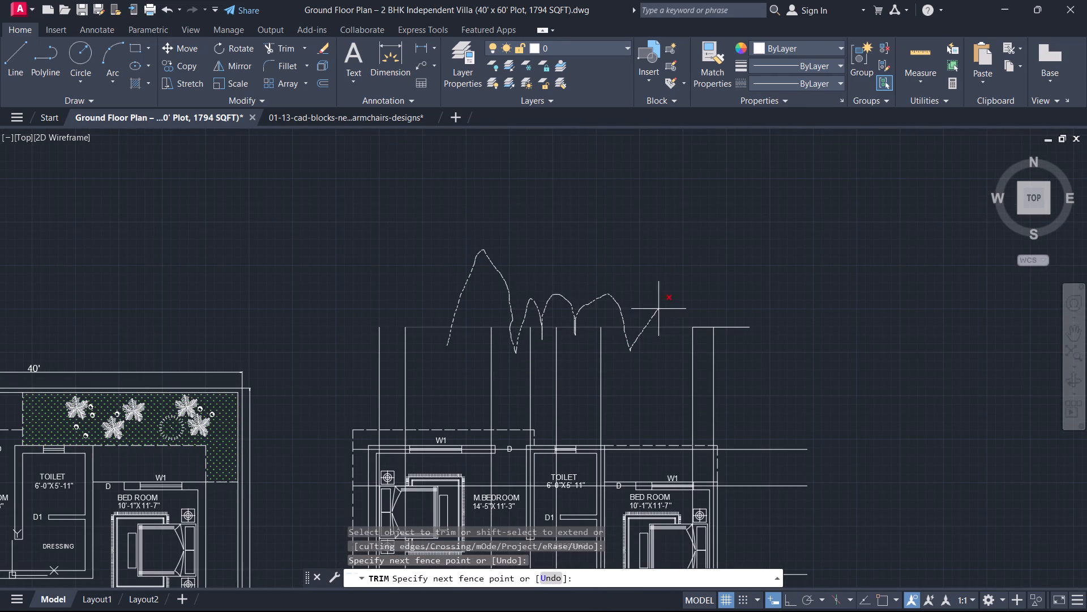
pyautogui.moveTo(658, 309); pyautogui.dragTo(735, 341)
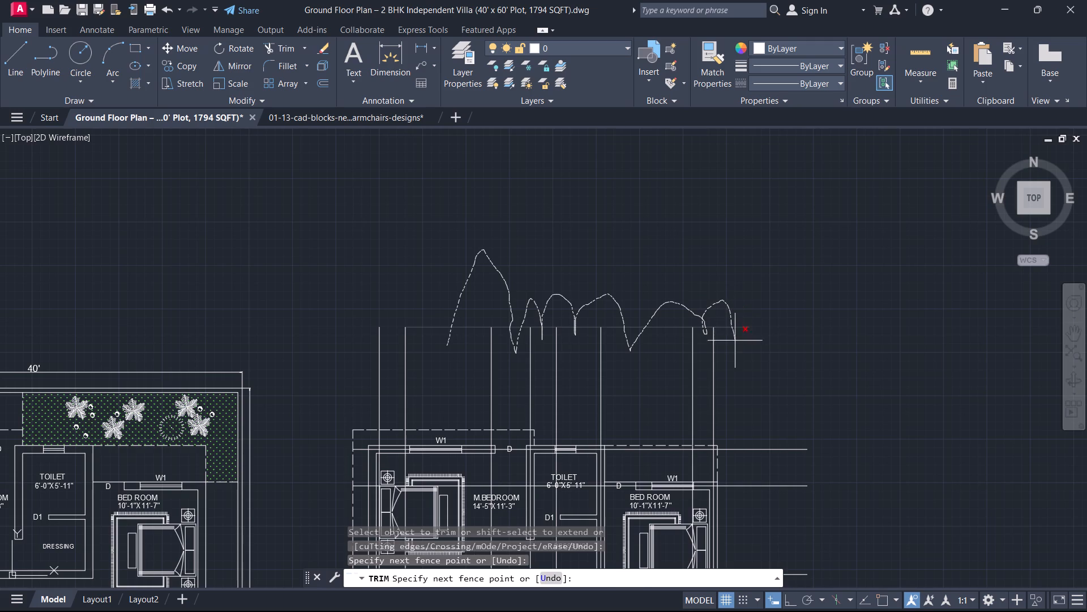
pyautogui.moveTo(735, 341); pyautogui.dragTo(734, 341)
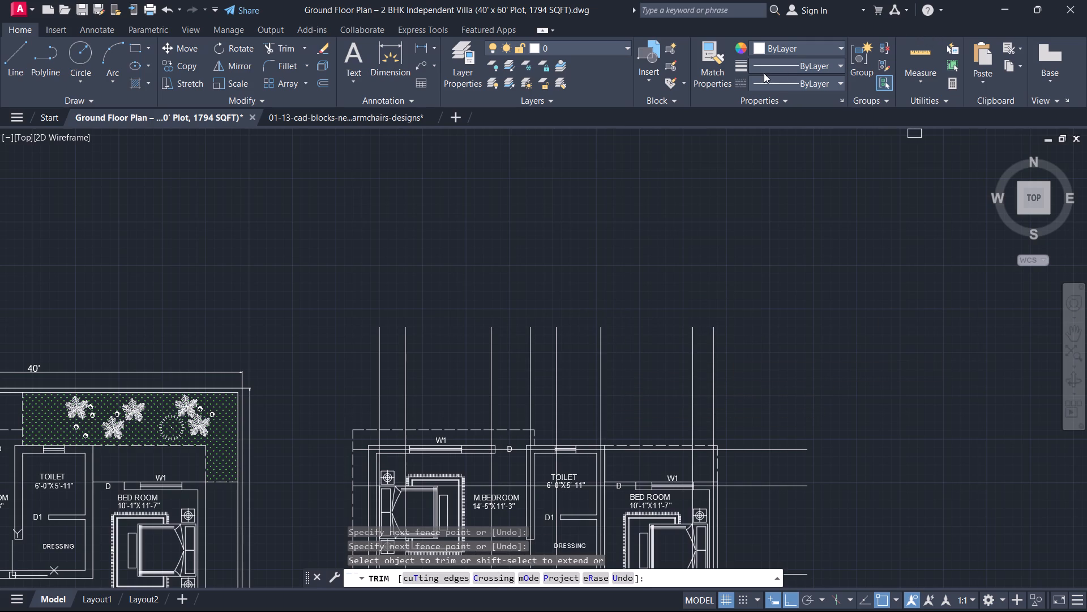
pyautogui.rightClick(980, 14)
pyautogui.rightClick(686, 222)
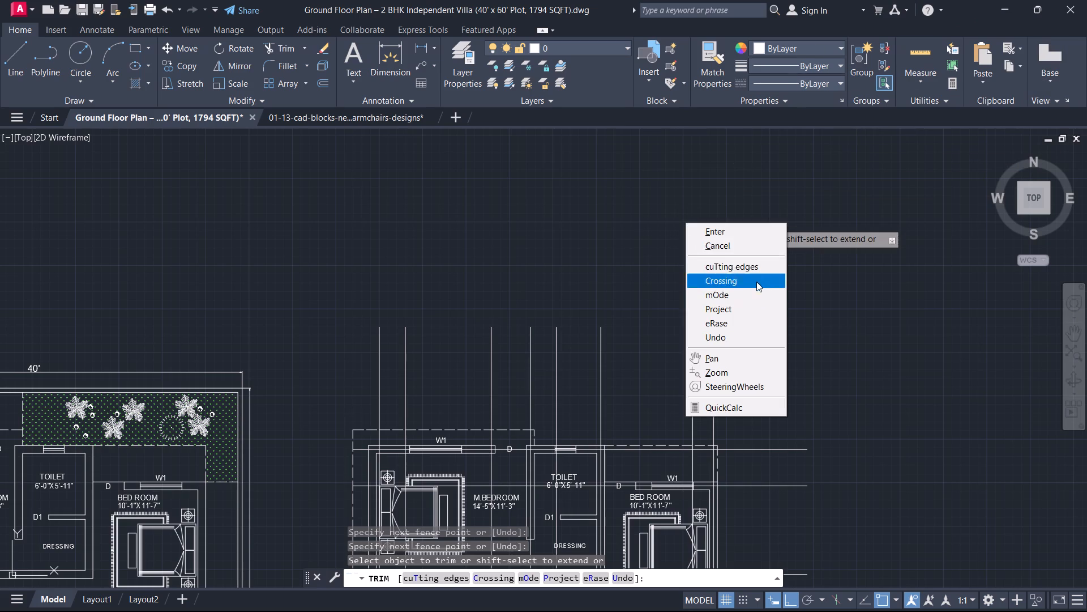
pyautogui.click(744, 246)
pyautogui.rightClick(733, 247)
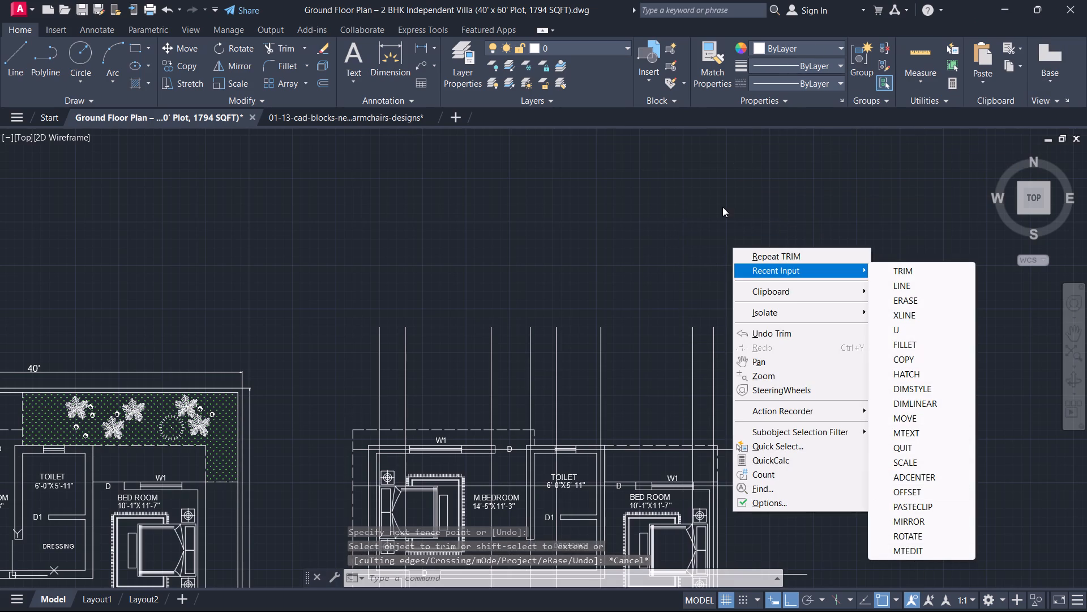
pyautogui.click(606, 260)
pyautogui.click(436, 205)
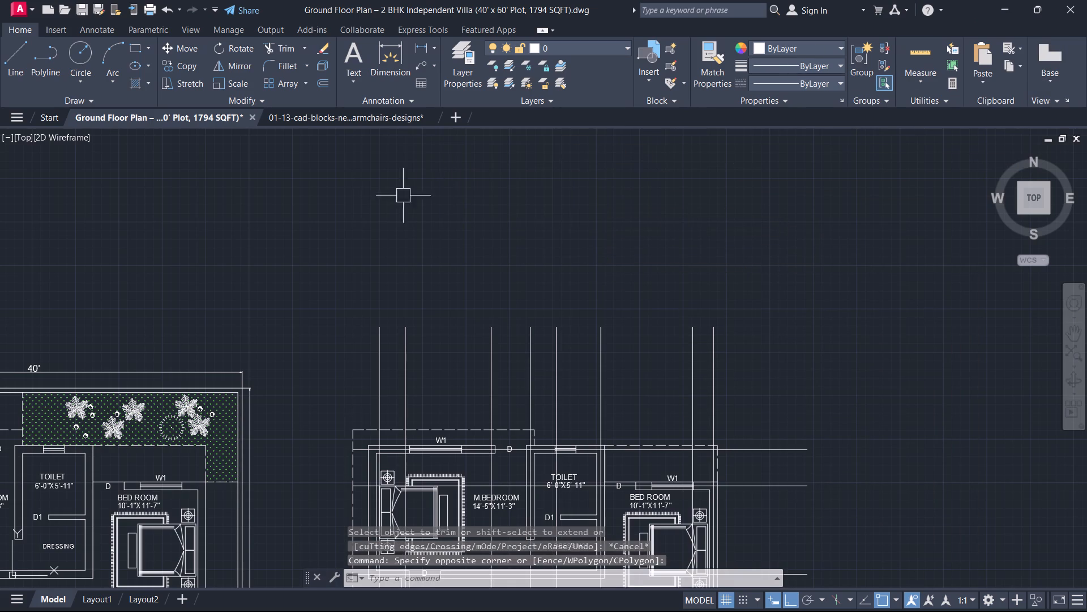
# Draw a circle with a radius of 8" in the empty space above the copied plan.
pyautogui.click(84, 49)
pyautogui.click(326, 246)
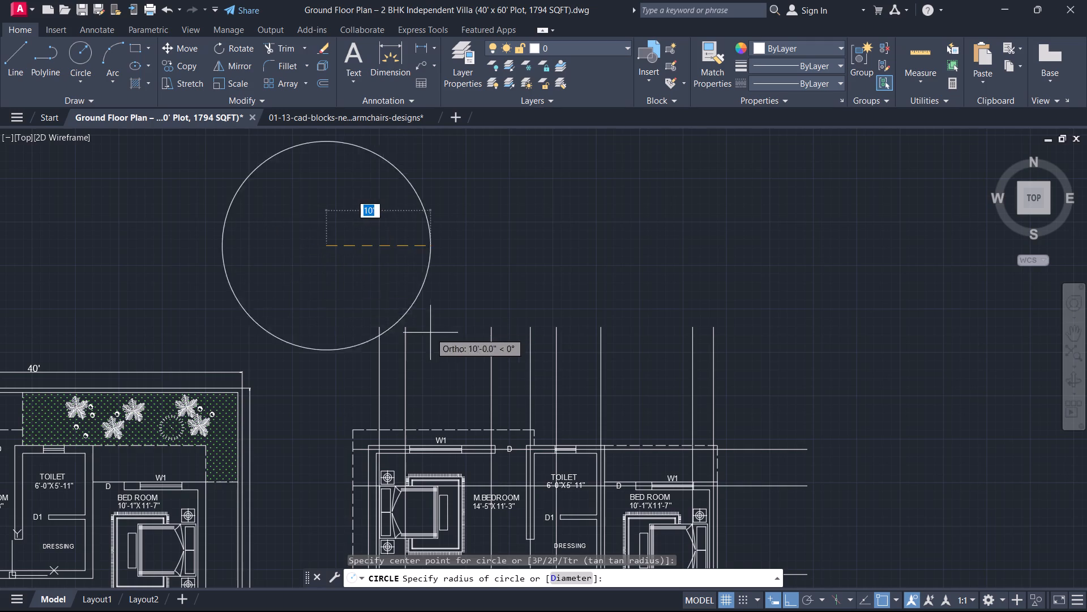
pyautogui.scroll(3, 327, 273)
pyautogui.scroll(2, 324, 210)
pyautogui.moveTo(326, 209); pyautogui.dragTo(339, 225, button='middle')
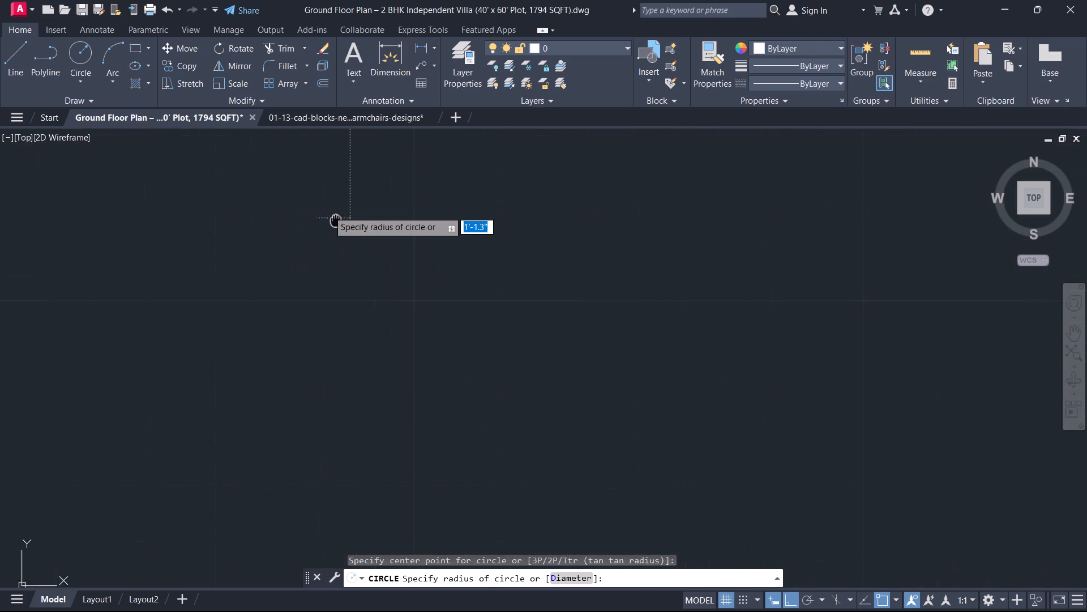
pyautogui.moveTo(339, 225); pyautogui.dragTo(373, 431, button='middle')
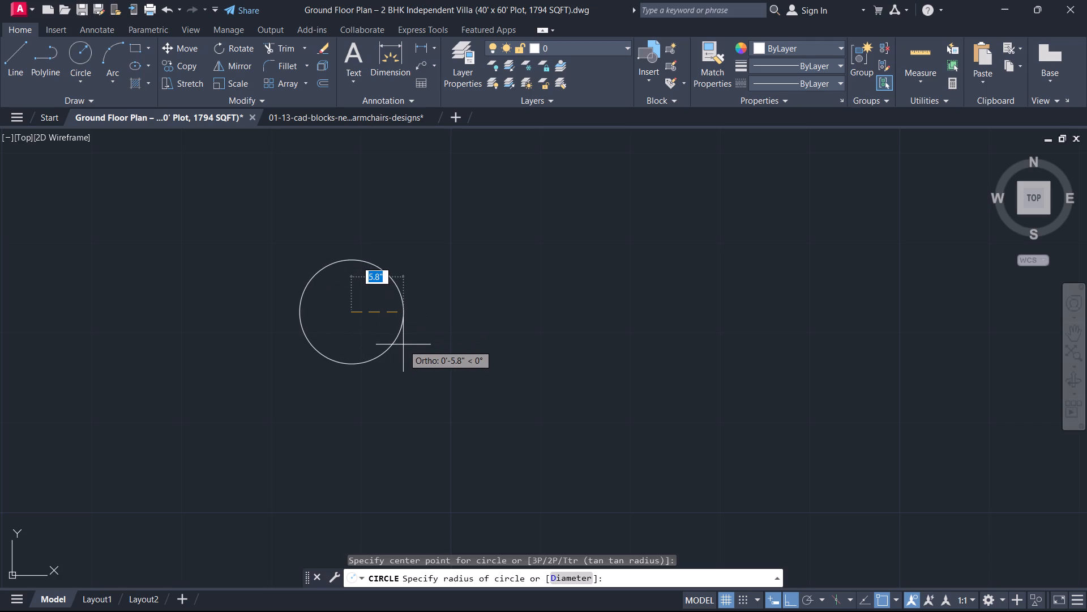
pyautogui.press('8')
pyautogui.press('Return')
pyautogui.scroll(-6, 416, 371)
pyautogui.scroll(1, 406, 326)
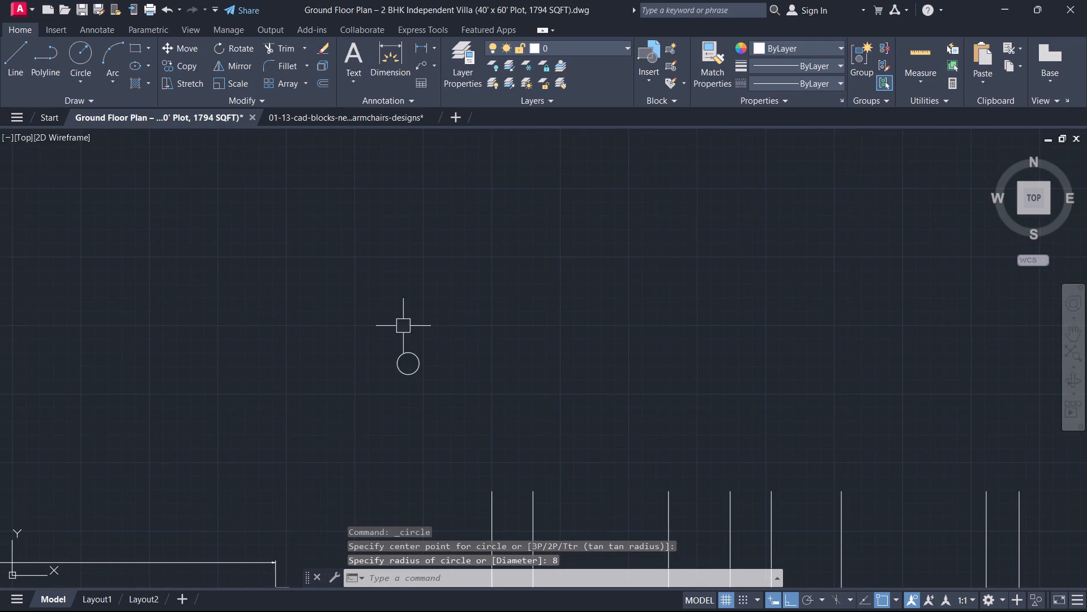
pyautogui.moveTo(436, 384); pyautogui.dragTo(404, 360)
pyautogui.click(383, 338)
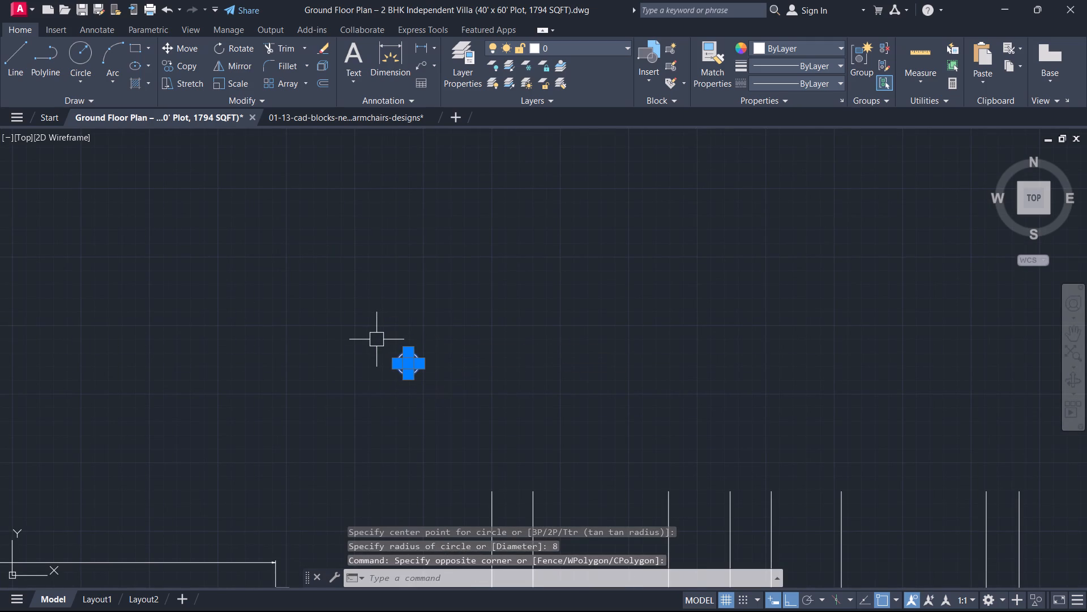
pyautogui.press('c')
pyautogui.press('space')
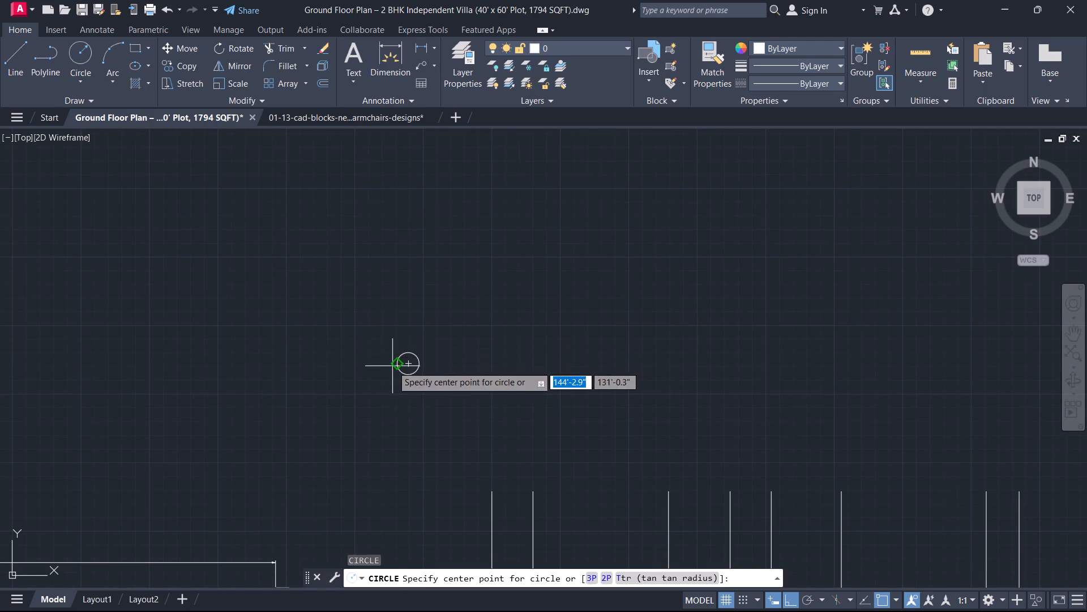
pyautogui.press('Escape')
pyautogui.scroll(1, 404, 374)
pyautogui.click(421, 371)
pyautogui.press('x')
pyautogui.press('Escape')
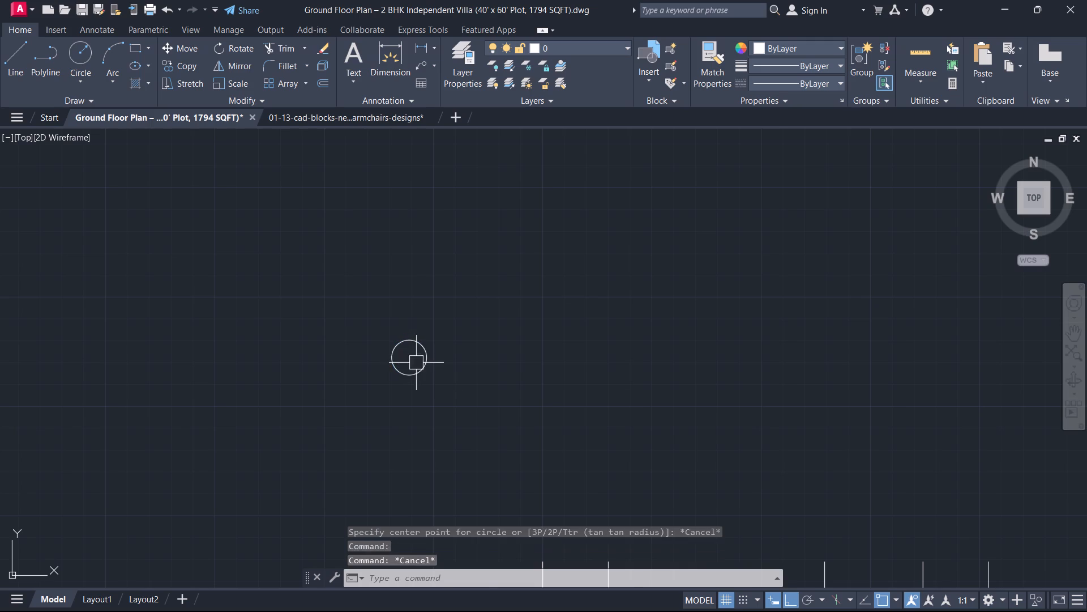
# Copy the circle from its bottom quadrant to the top end of the westernmost vertical construction line, and end the command.
pyautogui.click(416, 358)
pyautogui.click(356, 352)
pyautogui.press('c')
pyautogui.write('O')
pyautogui.press('space')
pyautogui.scroll(3, 404, 399)
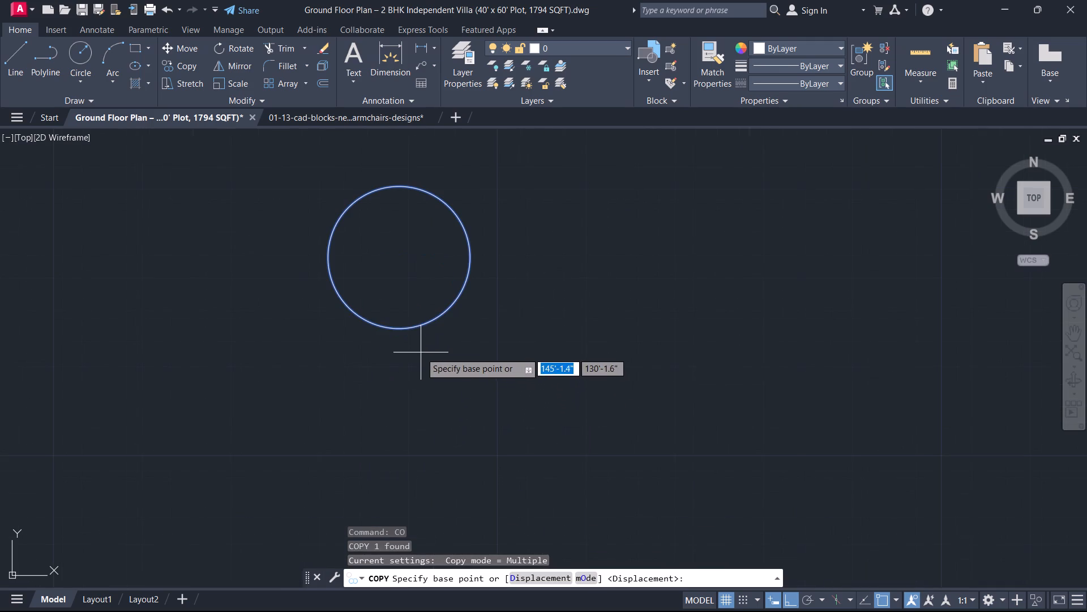
pyautogui.click(401, 329)
pyautogui.scroll(-4, 486, 429)
pyautogui.moveTo(513, 448); pyautogui.dragTo(500, 168, button='middle')
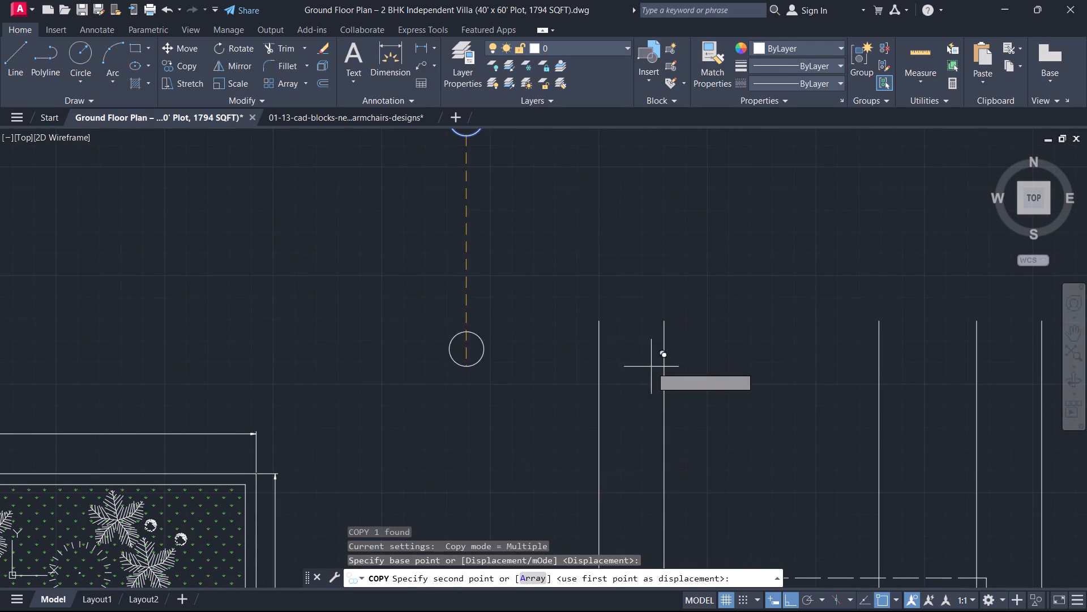
pyautogui.click(596, 317)
pyautogui.press('Escape')
# Erase the original loose circle above the plan, keeping the copy on the construction line.
pyautogui.scroll(-1, 590, 320)
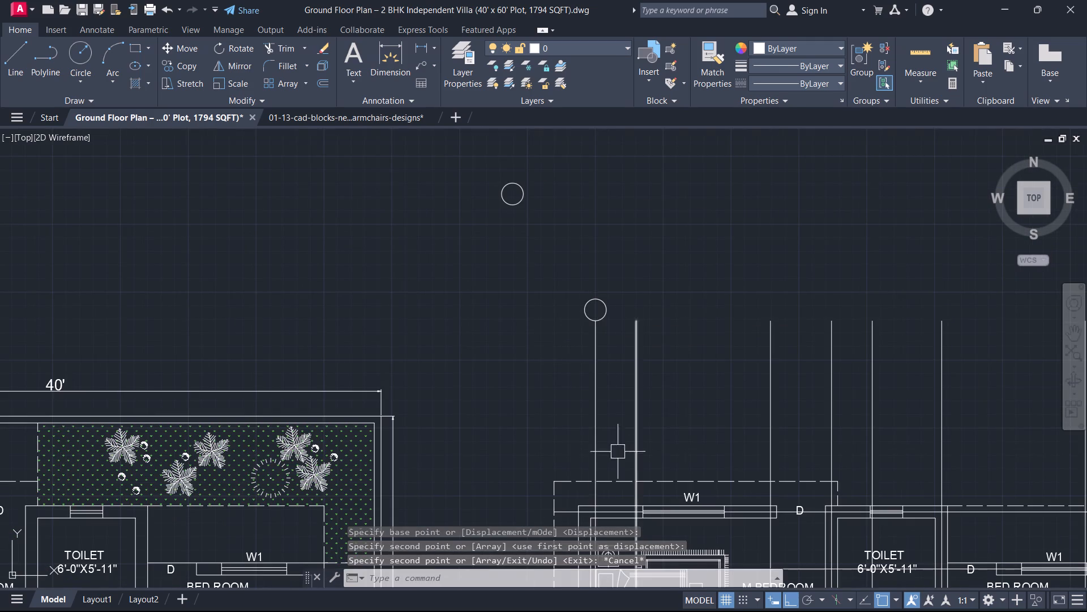
pyautogui.scroll(-1, 555, 322)
pyautogui.moveTo(555, 321); pyautogui.dragTo(589, 422, button='middle')
pyautogui.moveTo(580, 357); pyautogui.dragTo(573, 354)
pyautogui.click(544, 335)
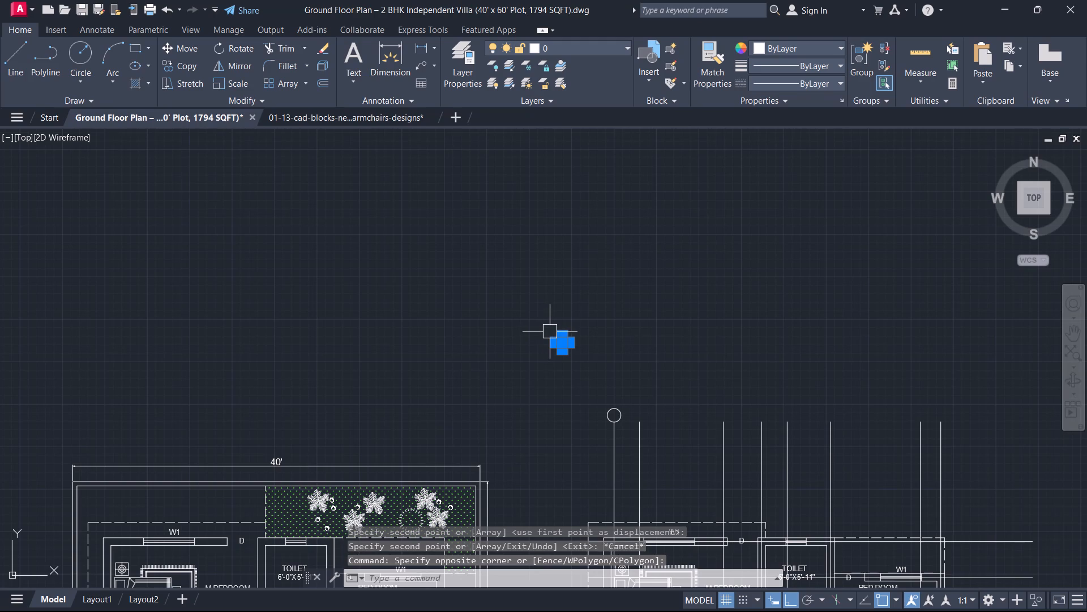
pyautogui.rightClick(551, 326)
pyautogui.click(620, 359)
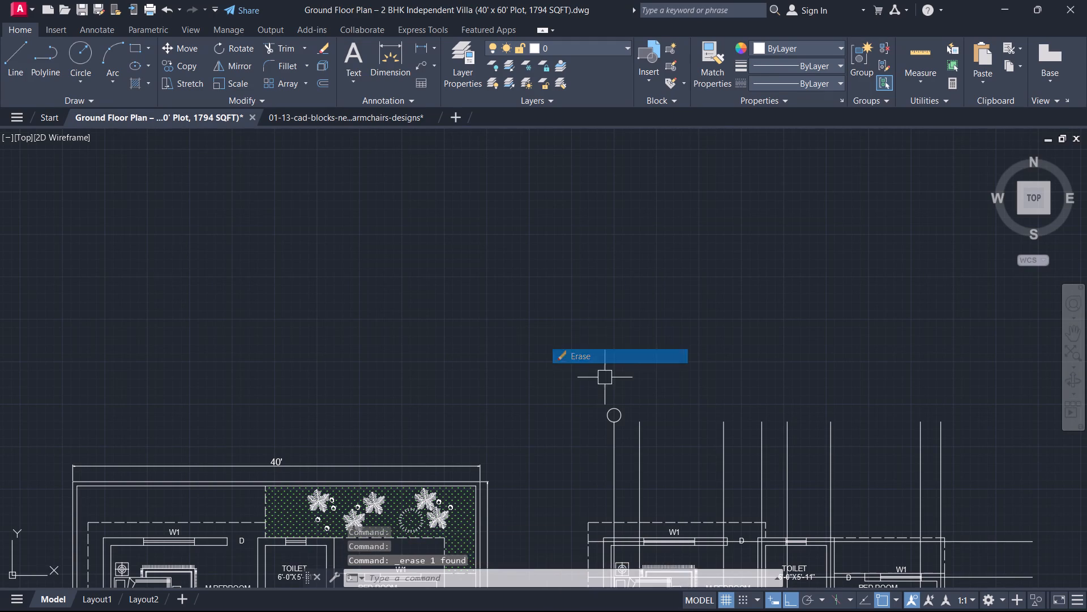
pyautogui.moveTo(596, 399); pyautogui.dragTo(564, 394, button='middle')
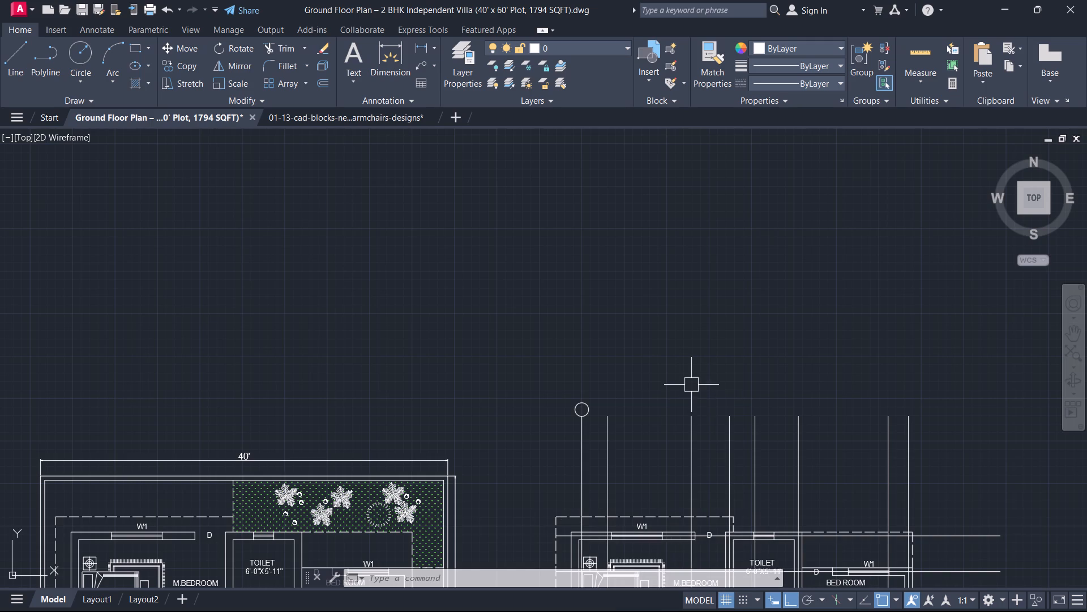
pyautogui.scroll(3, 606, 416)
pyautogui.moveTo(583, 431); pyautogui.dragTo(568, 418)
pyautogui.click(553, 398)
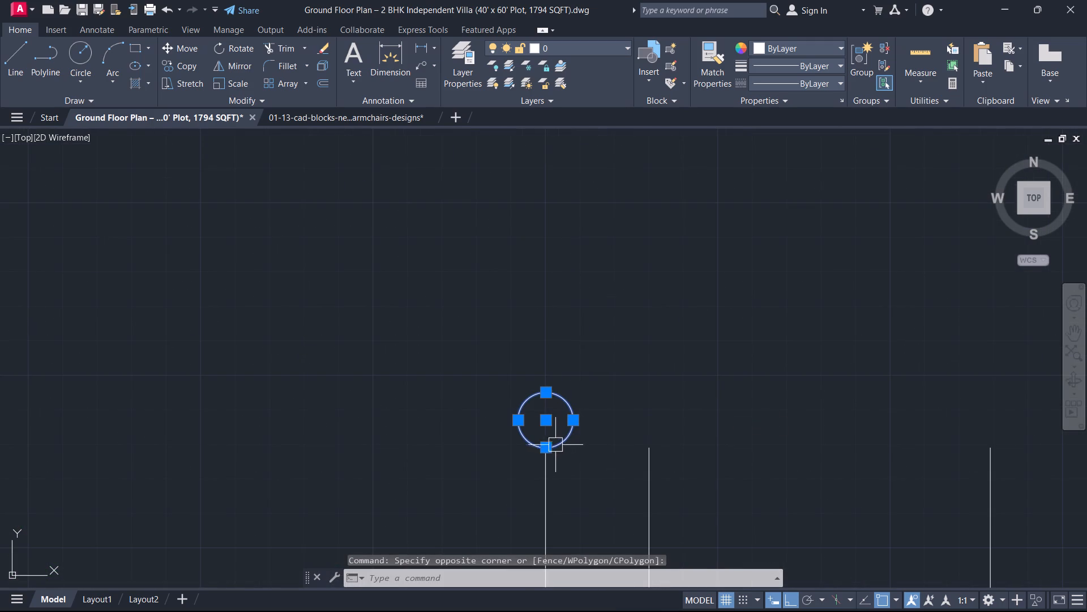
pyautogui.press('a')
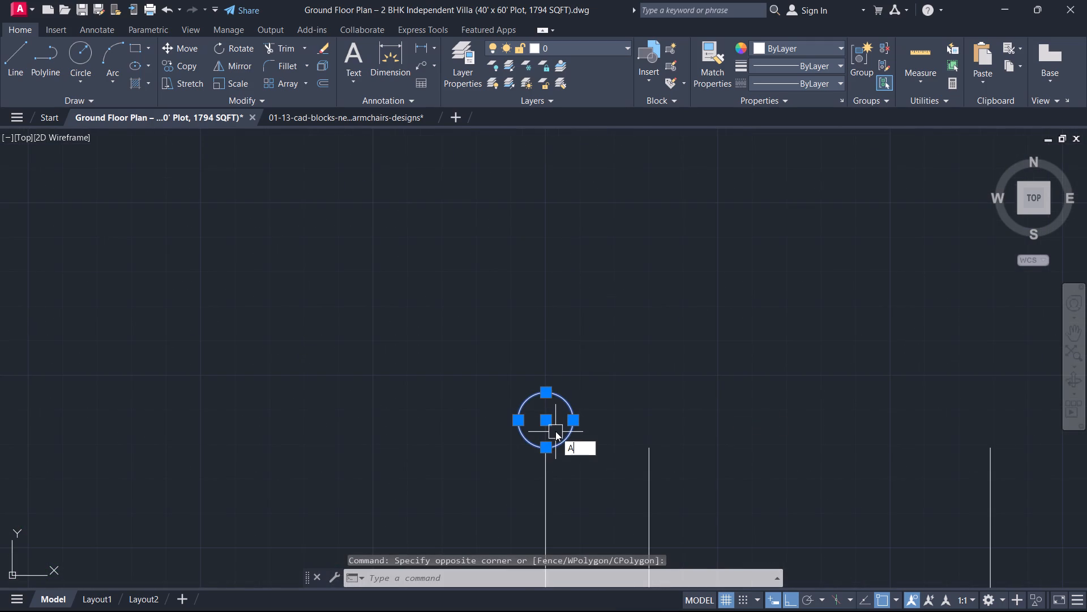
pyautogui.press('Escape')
# Copy the grid circle from its bottom quadrant to the top ends of the other seven vertical construction lines.
pyautogui.click(568, 436)
pyautogui.press('c')
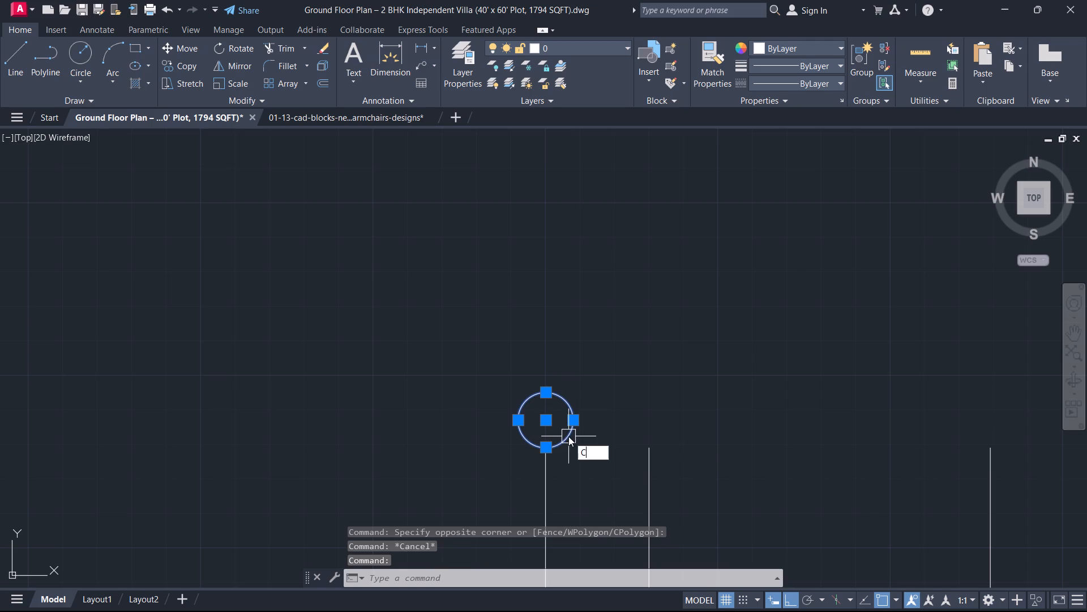
pyautogui.write('O')
pyautogui.press('space')
pyautogui.click(546, 449)
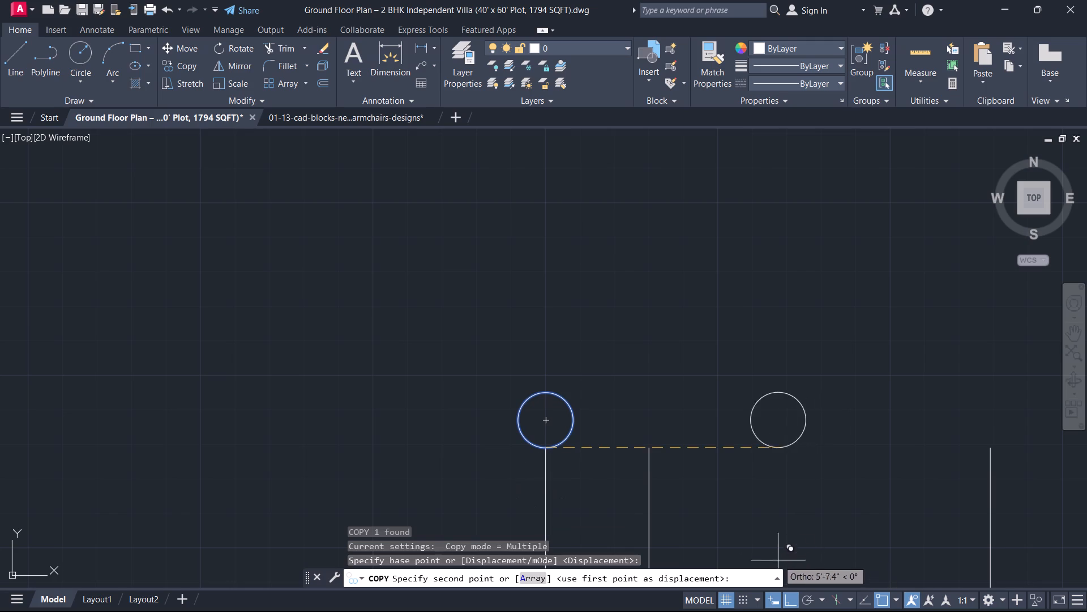
pyautogui.click(651, 444)
pyautogui.moveTo(943, 453); pyautogui.dragTo(366, 403, button='middle')
pyautogui.scroll(-2, 366, 403)
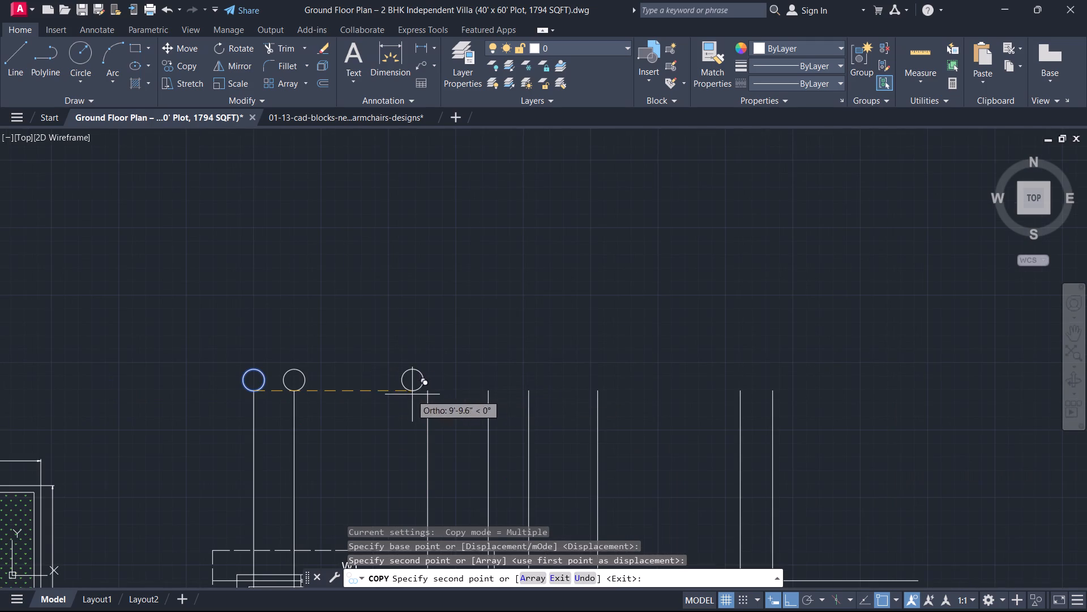
pyautogui.scroll(1, 426, 382)
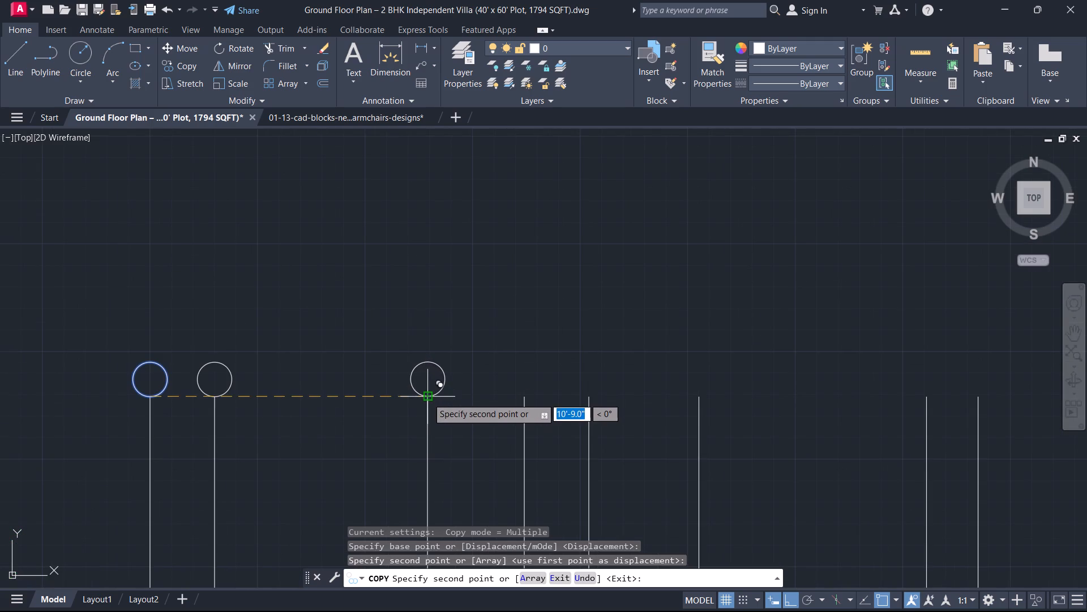
pyautogui.click(427, 398)
pyautogui.click(524, 396)
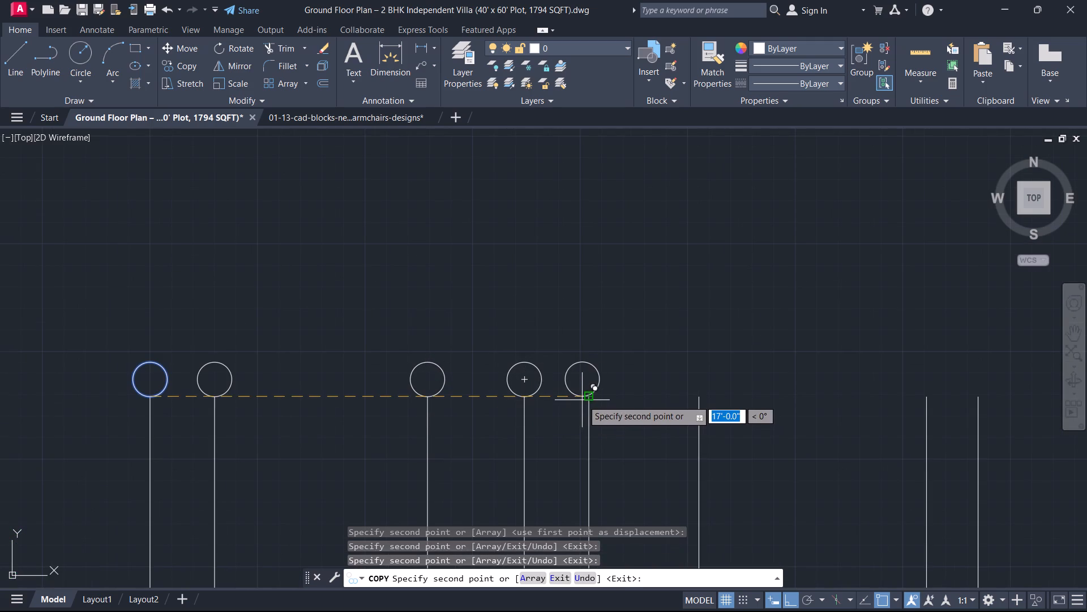
pyautogui.click(585, 398)
pyautogui.click(699, 397)
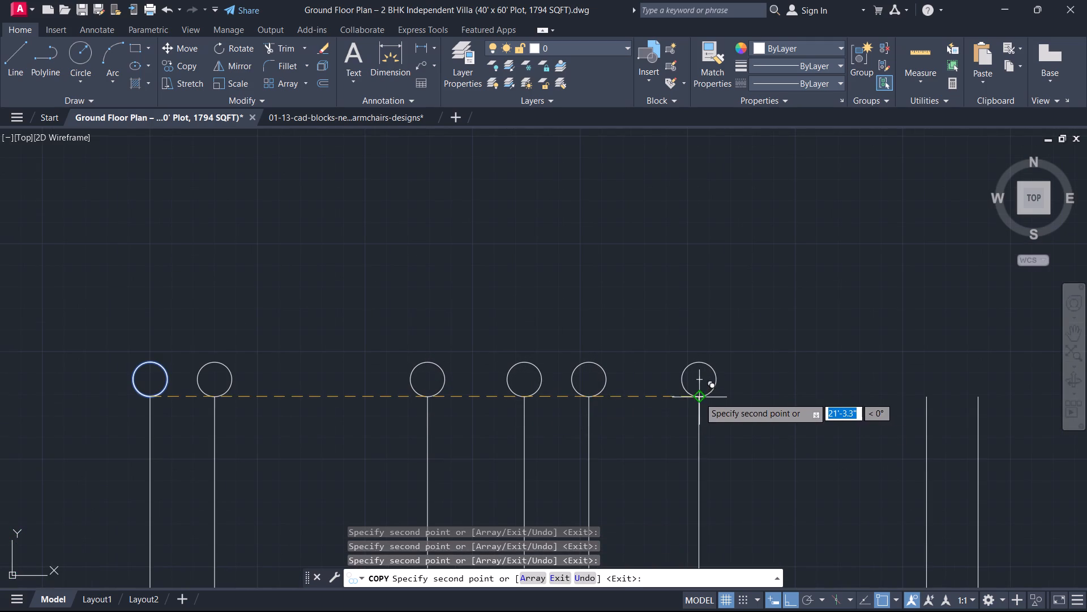
pyautogui.click(923, 401)
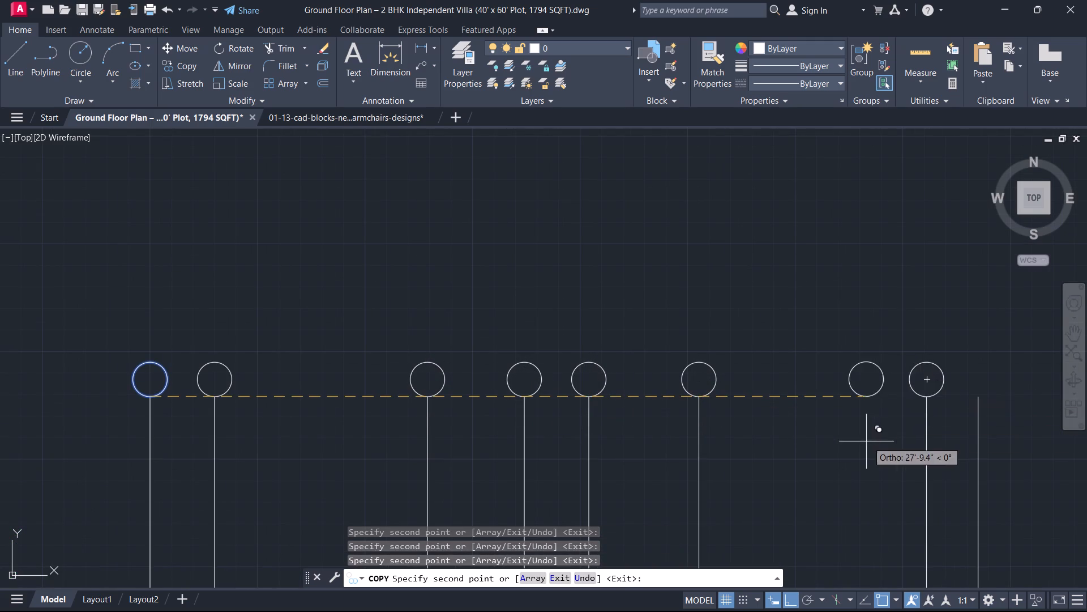
pyautogui.moveTo(864, 441); pyautogui.dragTo(819, 444, button='middle')
pyautogui.scroll(-1, 863, 441)
pyautogui.scroll(2, 876, 435)
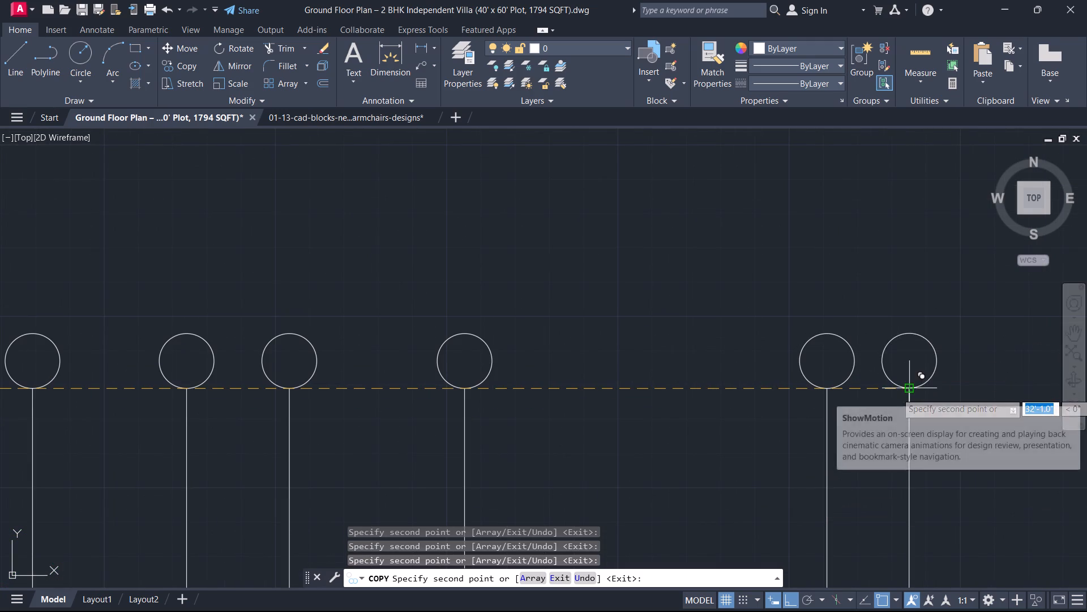
pyautogui.click(905, 393)
# Place one more loose copy of the circle about 43'-9" east of the first one, and end the command.
pyautogui.scroll(-3, 908, 447)
pyautogui.moveTo(931, 455); pyautogui.dragTo(729, 431, button='middle')
pyautogui.click(828, 416)
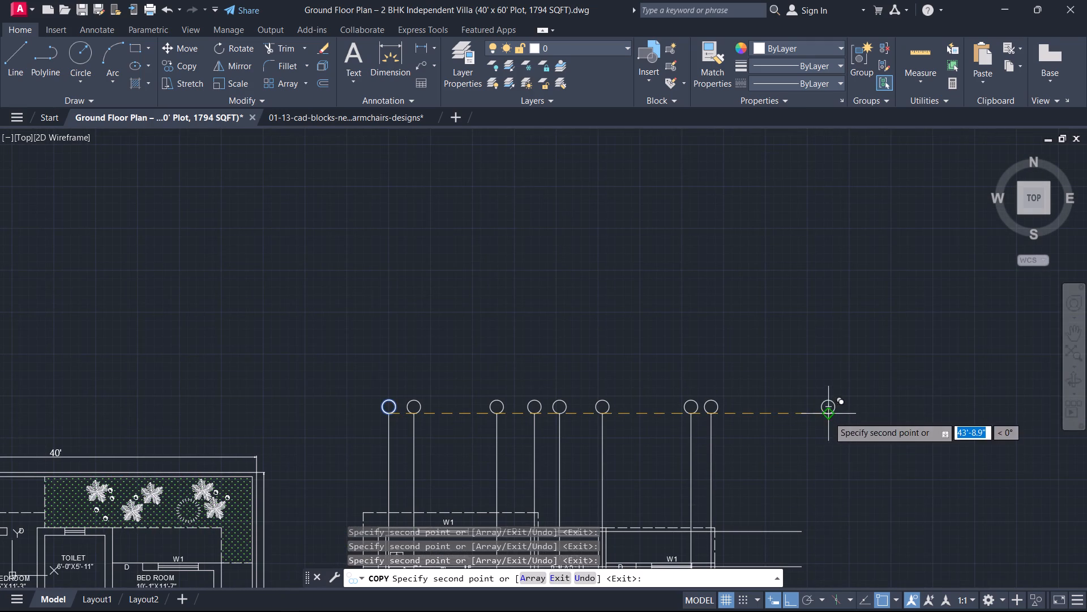
pyautogui.scroll(1, 829, 428)
pyautogui.rightClick(838, 427)
pyautogui.click(881, 270)
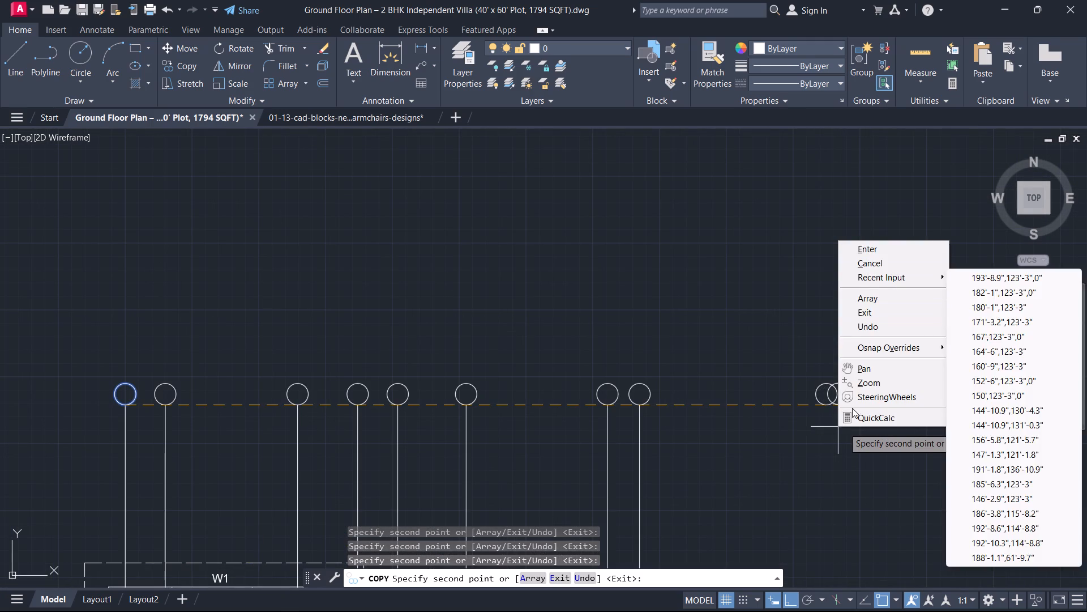
pyautogui.click(891, 263)
# Copy the loose circle from its west quadrant to the east ends of the four northernmost horizontal construction lines.
pyautogui.moveTo(896, 454); pyautogui.dragTo(881, 435)
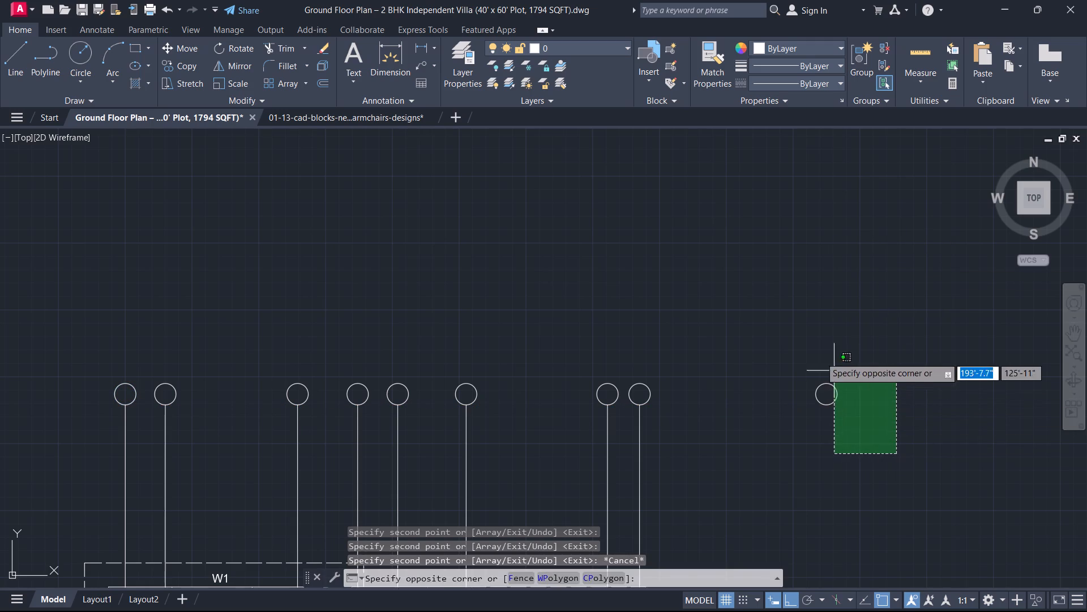
pyautogui.click(801, 342)
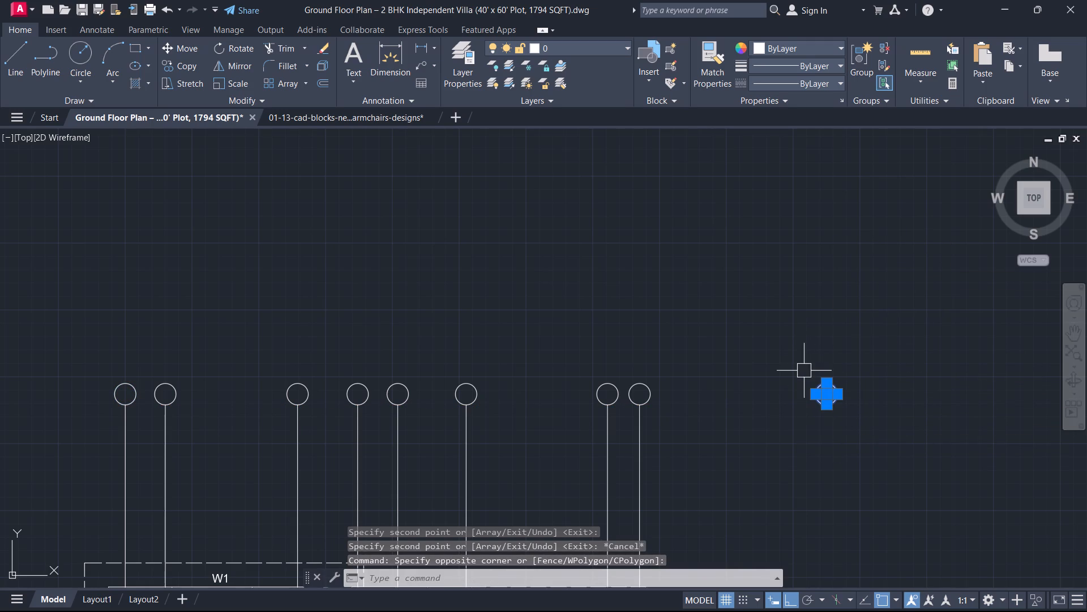
pyautogui.rightClick(804, 370)
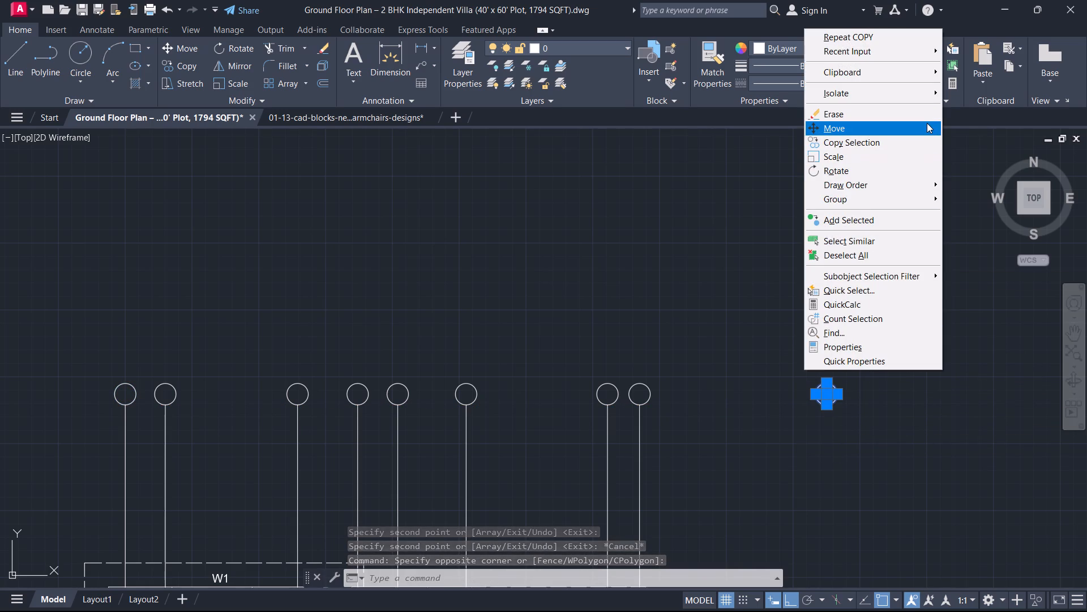
pyautogui.click(901, 142)
pyautogui.scroll(1, 842, 356)
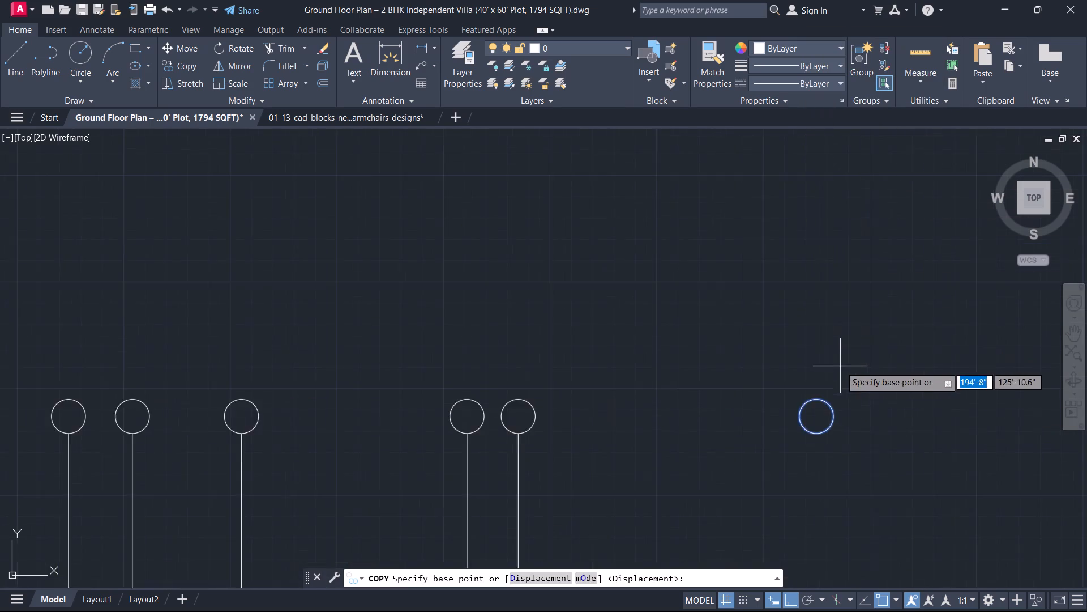
pyautogui.scroll(1, 840, 366)
pyautogui.click(772, 440)
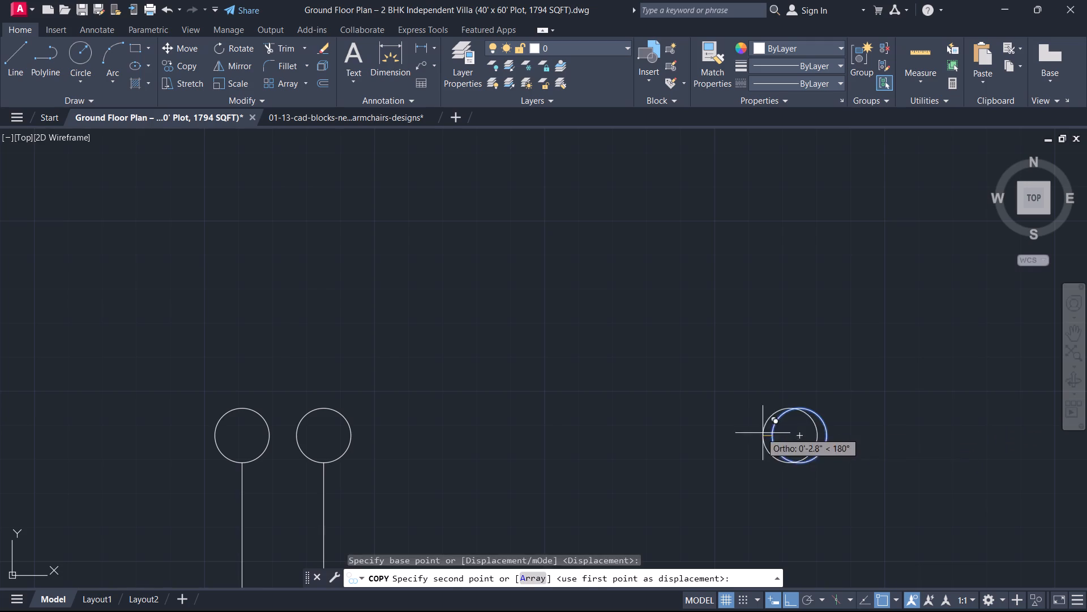
pyautogui.scroll(-4, 758, 431)
pyautogui.moveTo(755, 431); pyautogui.dragTo(756, 507, button='middle')
pyautogui.moveTo(743, 520); pyautogui.dragTo(784, 290, button='middle')
pyautogui.scroll(2, 807, 363)
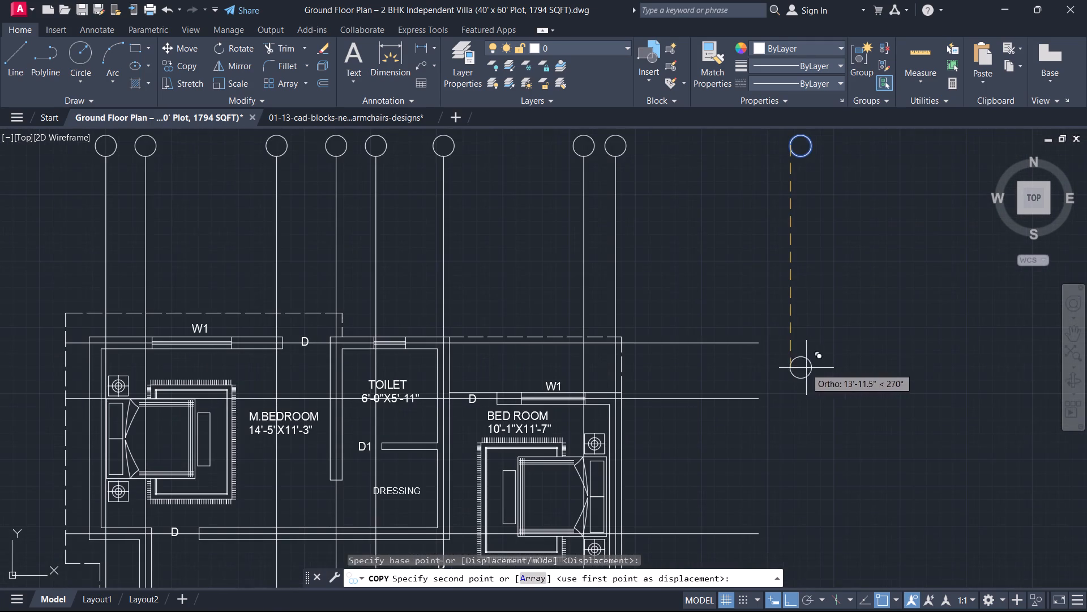
pyautogui.click(760, 339)
pyautogui.click(755, 399)
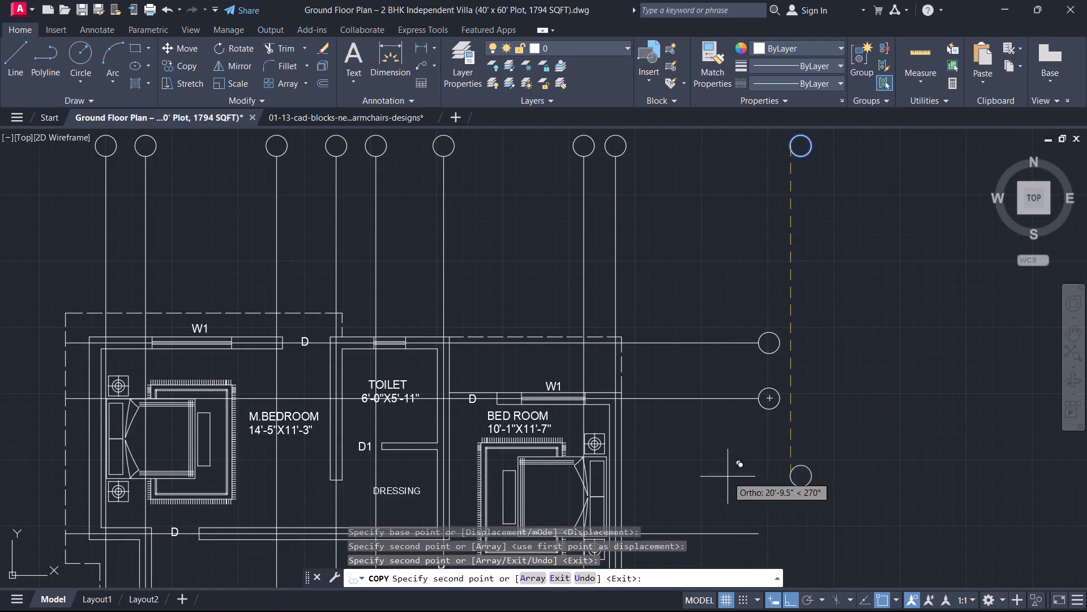
pyautogui.moveTo(735, 509); pyautogui.dragTo(782, 358, button='middle')
pyautogui.click(806, 386)
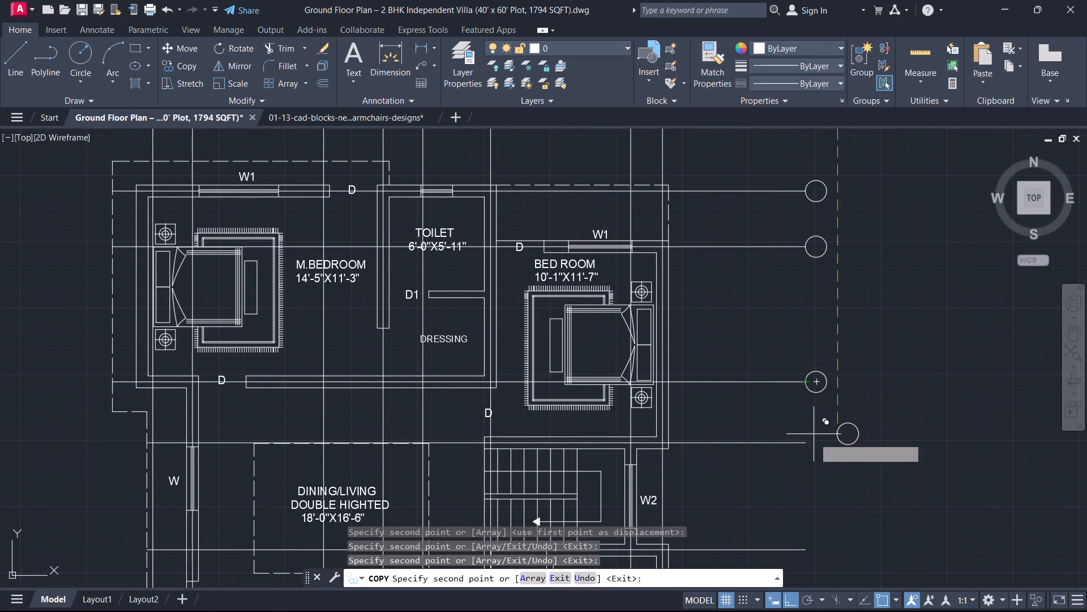
pyautogui.click(806, 440)
# Continue copying the circle to the east ends of the fifth and sixth horizontal construction lines.
pyautogui.scroll(-2, 791, 478)
pyautogui.moveTo(791, 483); pyautogui.dragTo(804, 354, button='middle')
pyautogui.scroll(1, 815, 385)
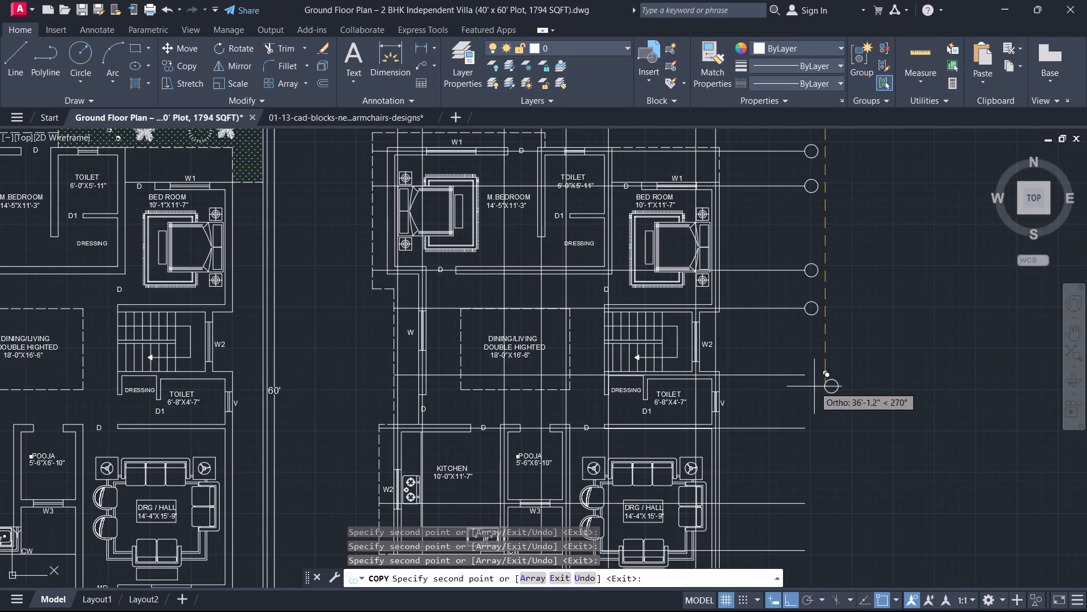
pyautogui.click(808, 372)
pyautogui.click(797, 426)
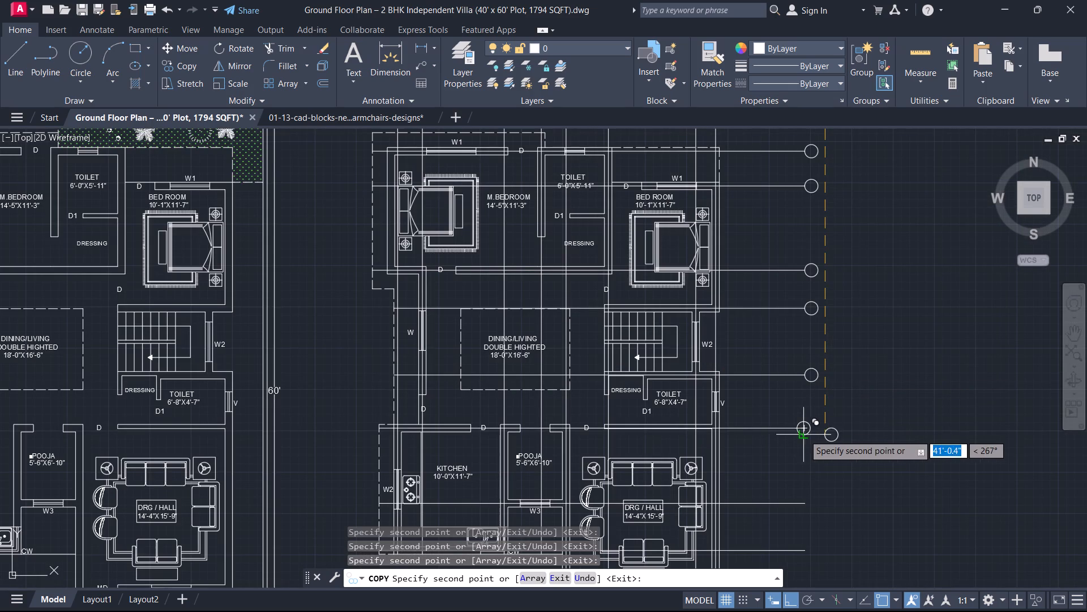
pyautogui.scroll(2, 803, 449)
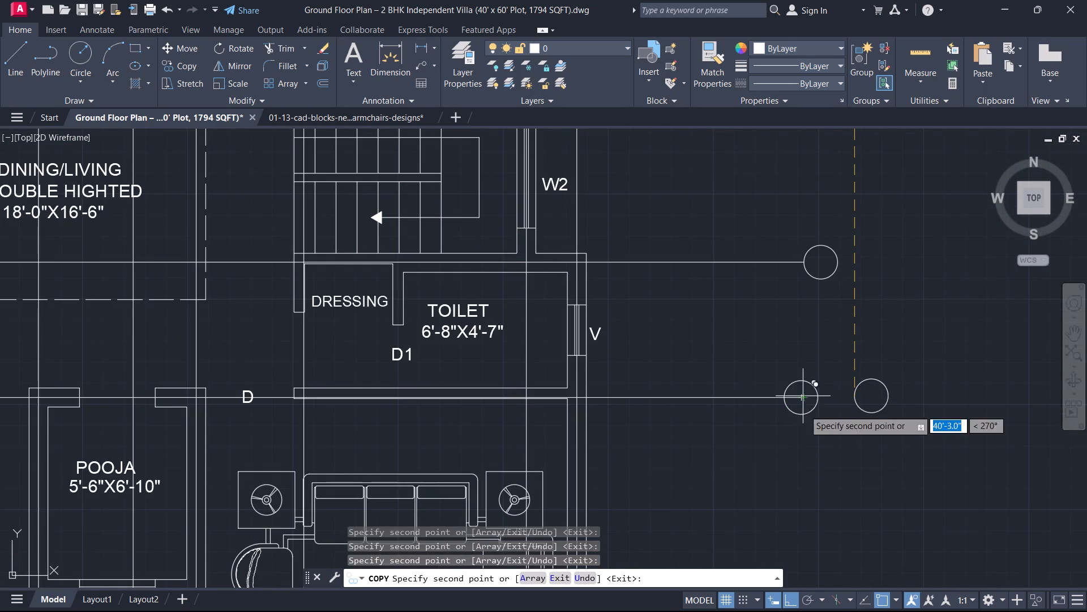
pyautogui.scroll(-1, 781, 459)
pyautogui.scroll(2, 793, 427)
pyautogui.click(790, 421)
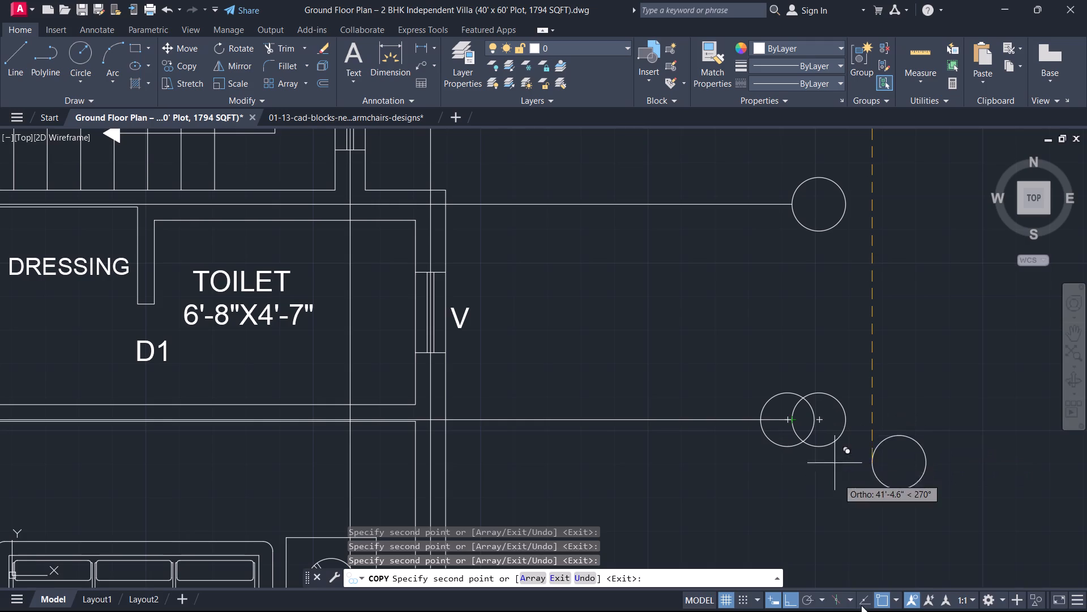
# Copy the circle to the east ends of the three southernmost horizontal construction lines, and end the command.
pyautogui.scroll(-3, 1084, 407)
pyautogui.moveTo(1086, 569); pyautogui.dragTo(925, 477, button='middle')
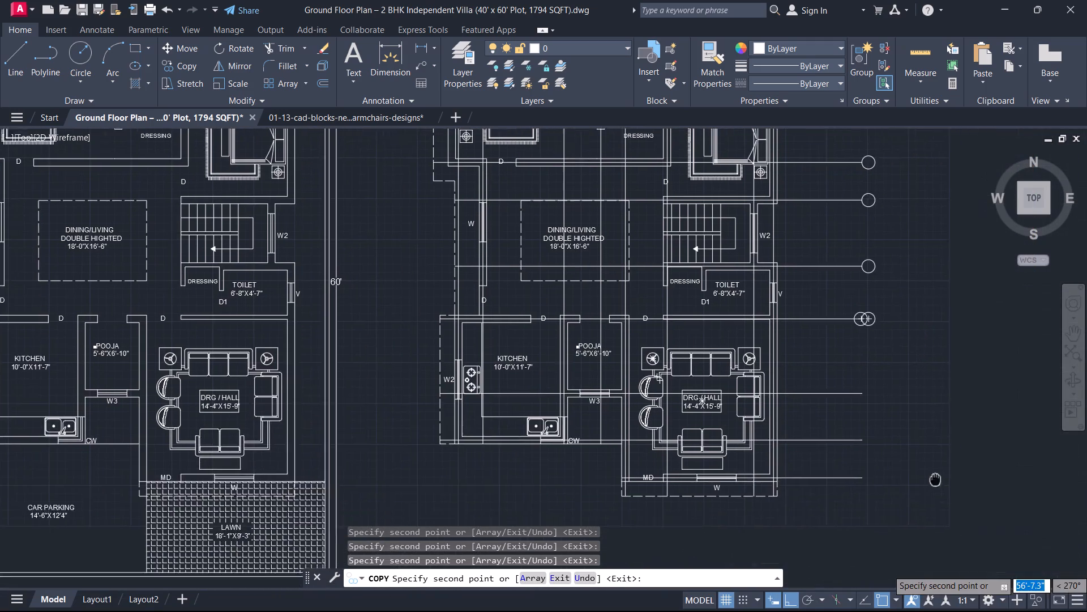
pyautogui.moveTo(925, 477); pyautogui.dragTo(885, 476, button='middle')
pyautogui.scroll(2, 845, 383)
pyautogui.click(763, 411)
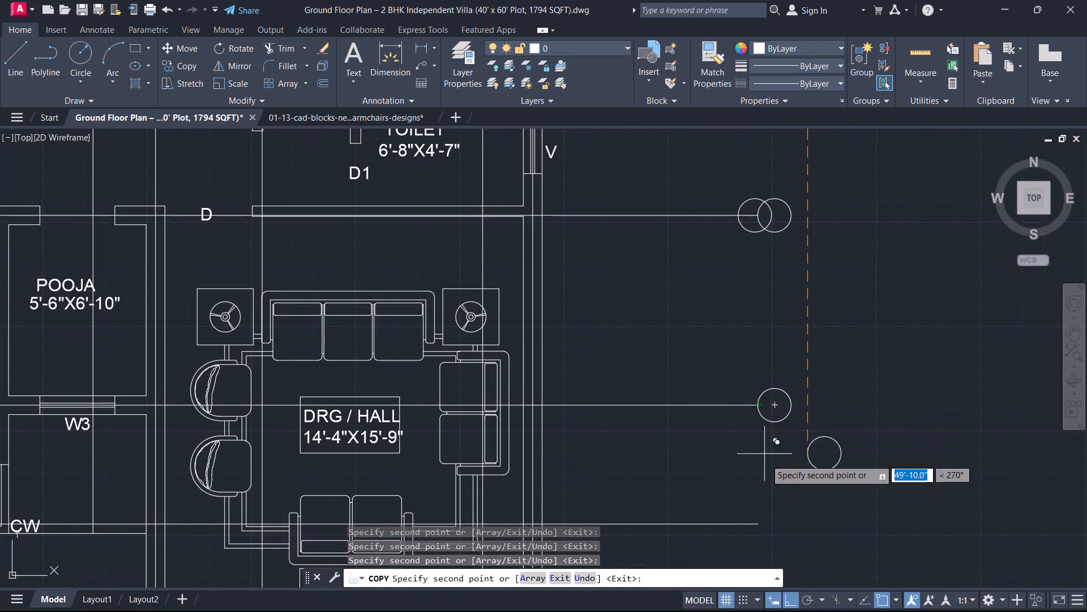
pyautogui.click(758, 518)
pyautogui.scroll(-2, 758, 518)
pyautogui.moveTo(744, 509); pyautogui.dragTo(774, 374, button='middle')
pyautogui.scroll(2, 774, 428)
pyautogui.click(806, 415)
pyautogui.scroll(-2, 784, 367)
pyautogui.moveTo(784, 367); pyautogui.dragTo(790, 390, button='middle')
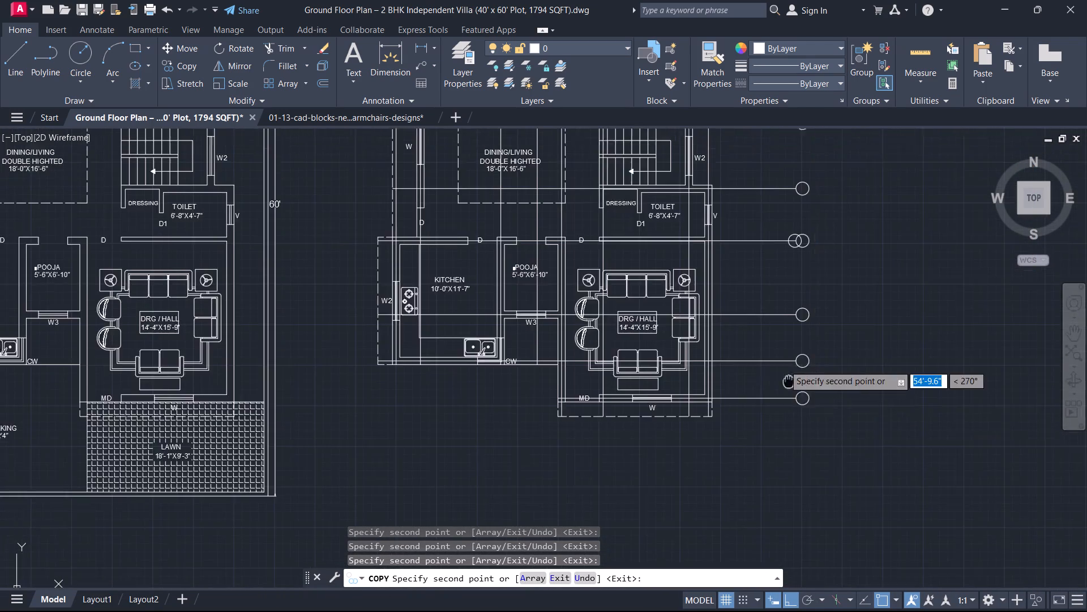
pyautogui.moveTo(790, 390); pyautogui.dragTo(789, 460, button='middle')
pyautogui.rightClick(778, 392)
pyautogui.click(828, 407)
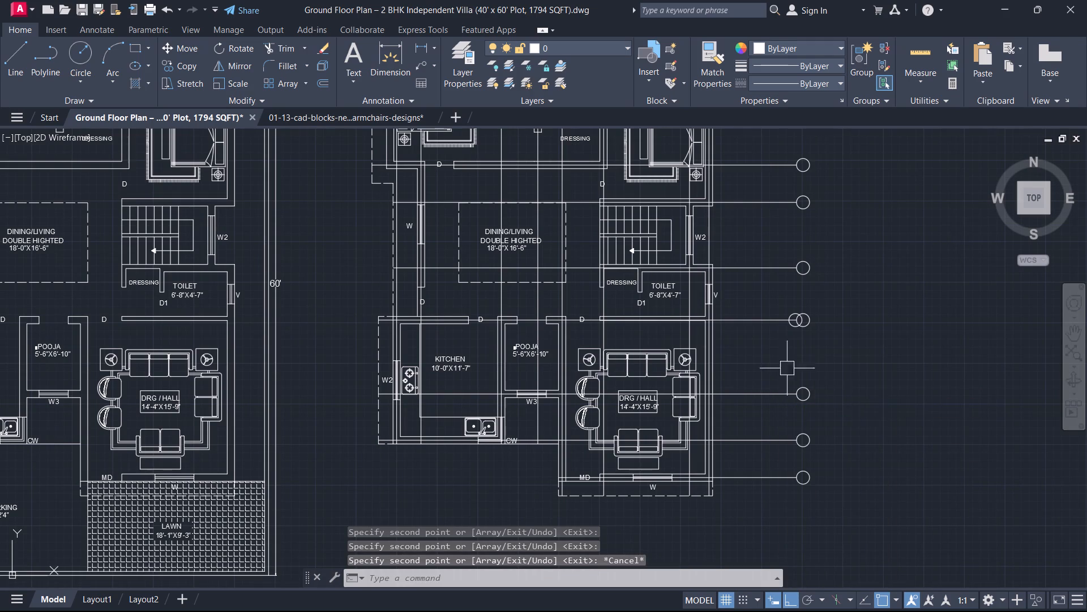
# Erase the misplaced circle centred on the end of the sixth horizontal line, keeping the one that touches the line's end.
pyautogui.scroll(4, 787, 325)
pyautogui.moveTo(798, 340); pyautogui.dragTo(795, 416, button='middle')
pyautogui.click(795, 415)
pyautogui.click(776, 392)
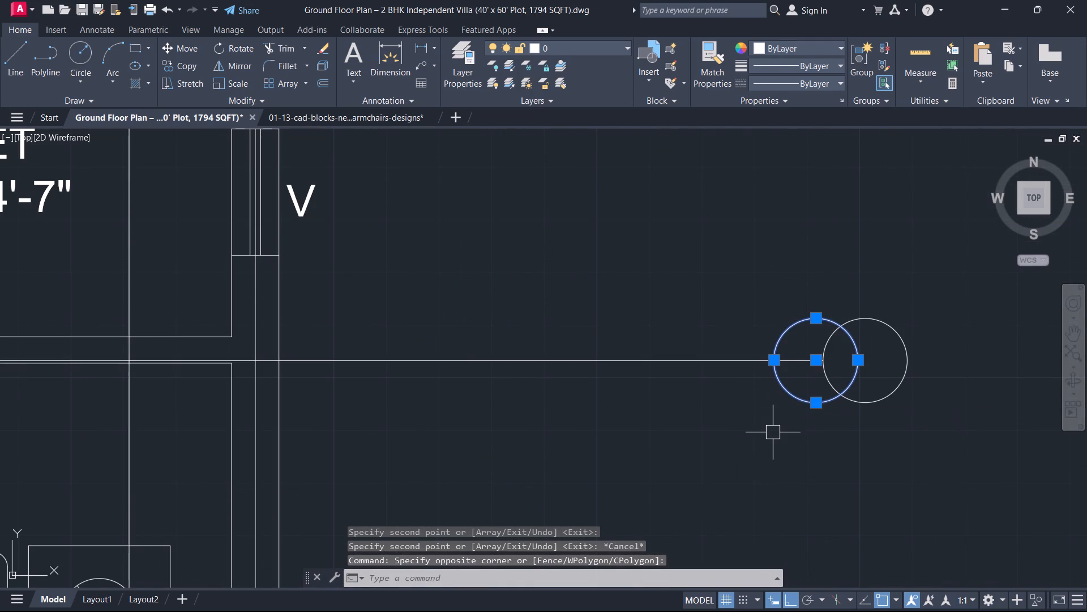
pyautogui.press('Delete')
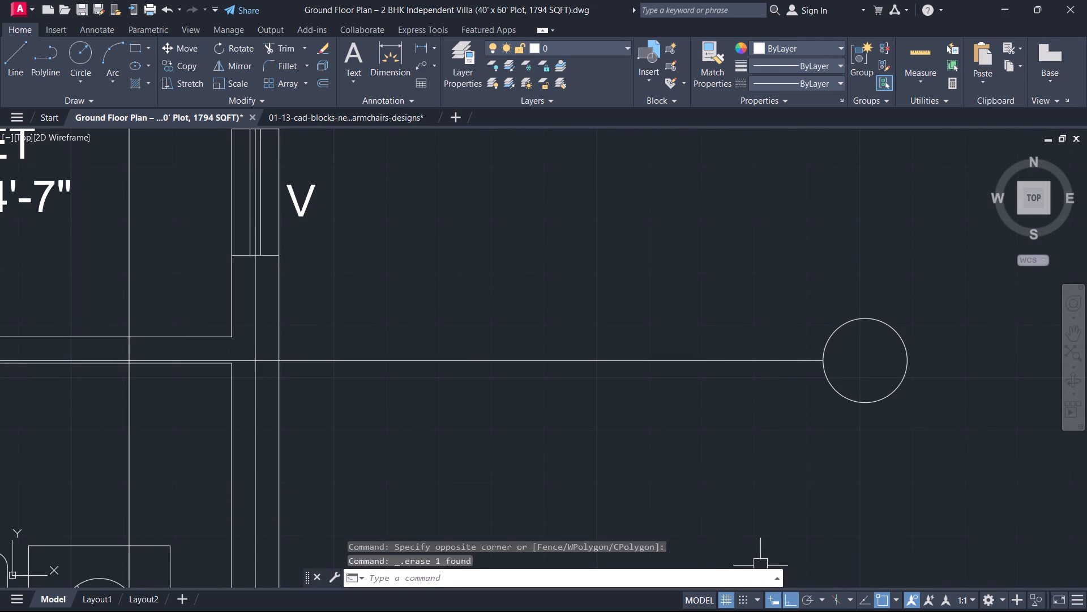
# Erase the loose source circle east of the row of grid circles above the plan.
pyautogui.scroll(-3, 720, 579)
pyautogui.scroll(-2, 595, 593)
pyautogui.scroll(-5, 620, 550)
pyautogui.moveTo(747, 498); pyautogui.dragTo(717, 520)
pyautogui.scroll(-5, 730, 481)
pyautogui.moveTo(677, 423); pyautogui.dragTo(914, 478, button='middle')
pyautogui.scroll(-3, 914, 478)
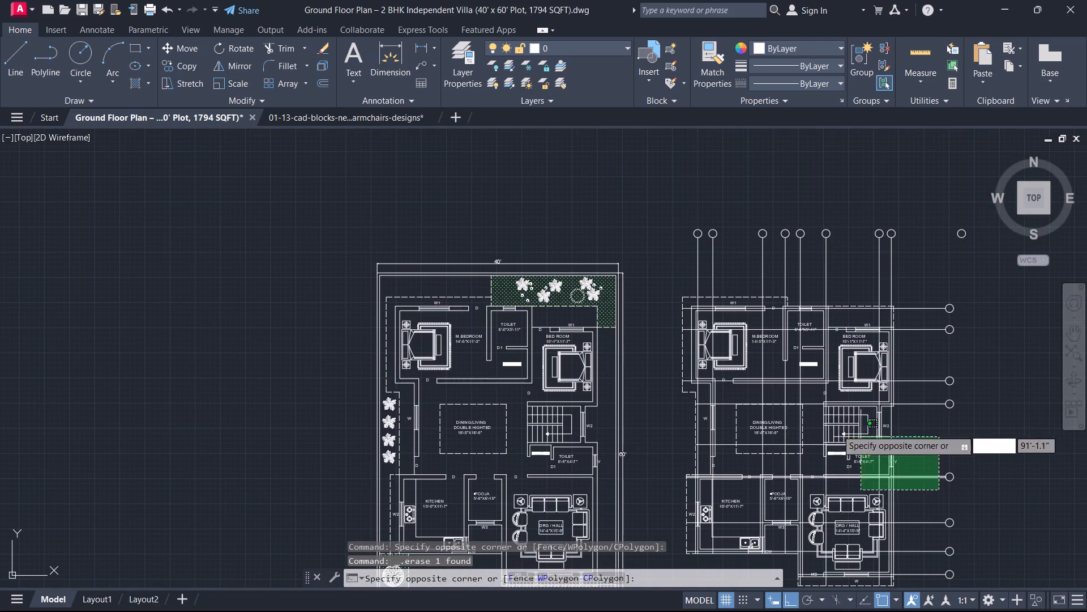
pyautogui.click(930, 496)
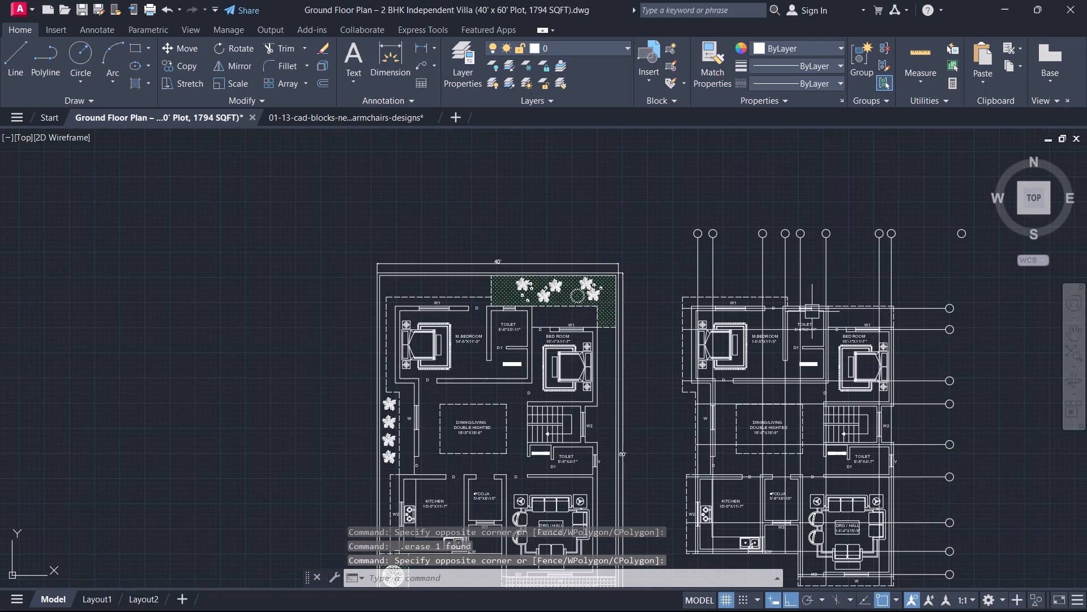
pyautogui.scroll(2, 956, 237)
pyautogui.moveTo(964, 276); pyautogui.dragTo(958, 271)
pyautogui.click(937, 226)
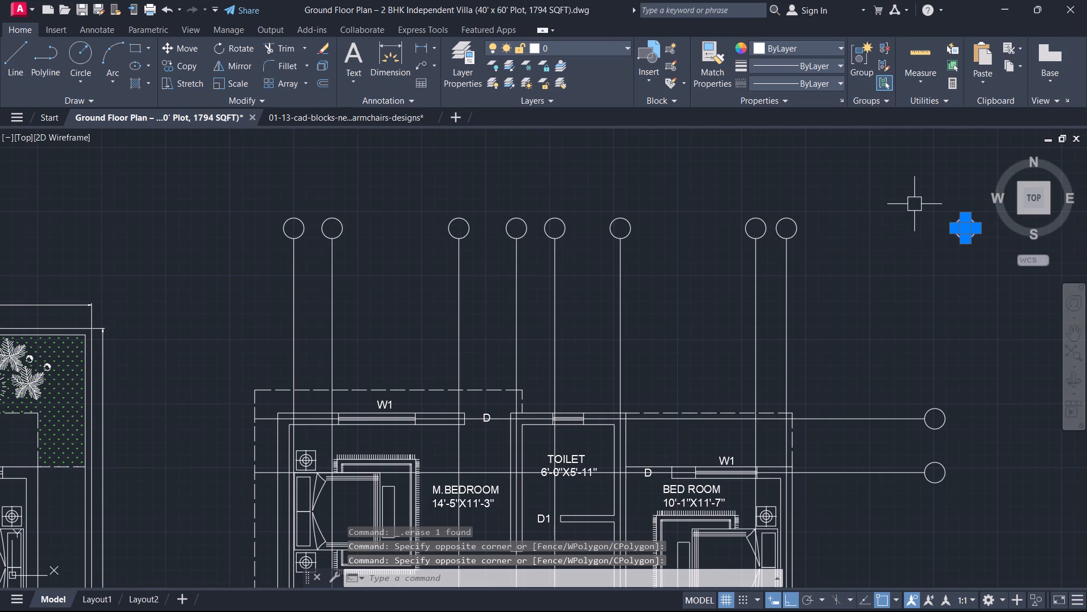
pyautogui.press('Delete')
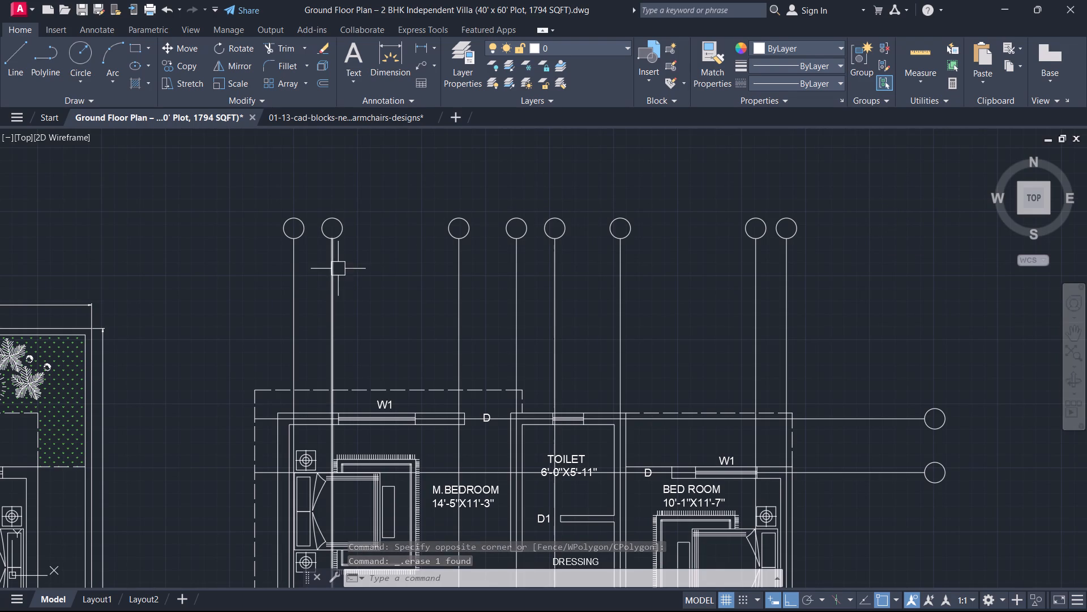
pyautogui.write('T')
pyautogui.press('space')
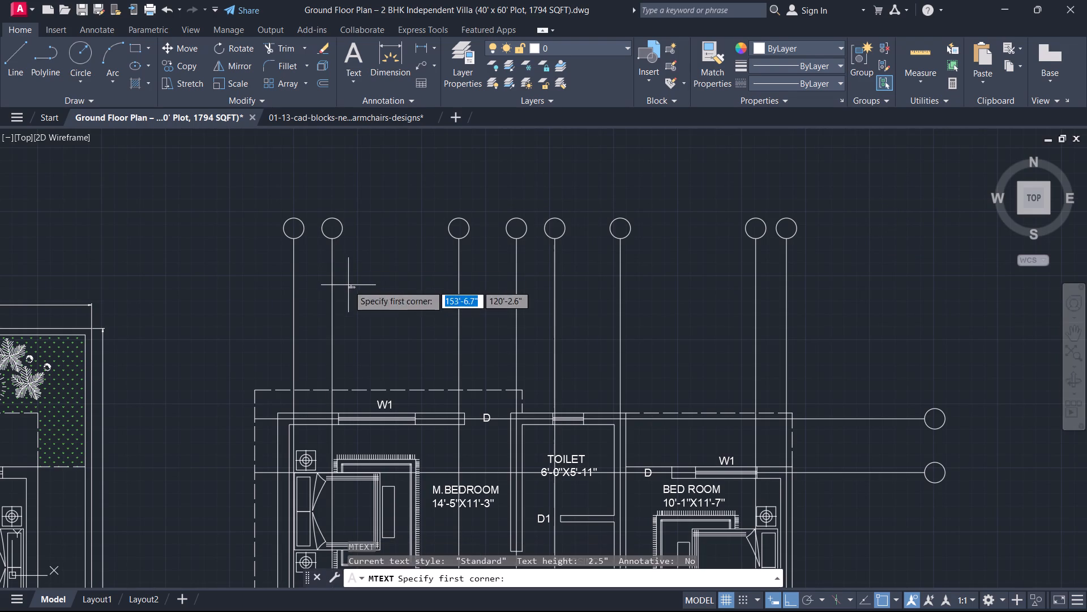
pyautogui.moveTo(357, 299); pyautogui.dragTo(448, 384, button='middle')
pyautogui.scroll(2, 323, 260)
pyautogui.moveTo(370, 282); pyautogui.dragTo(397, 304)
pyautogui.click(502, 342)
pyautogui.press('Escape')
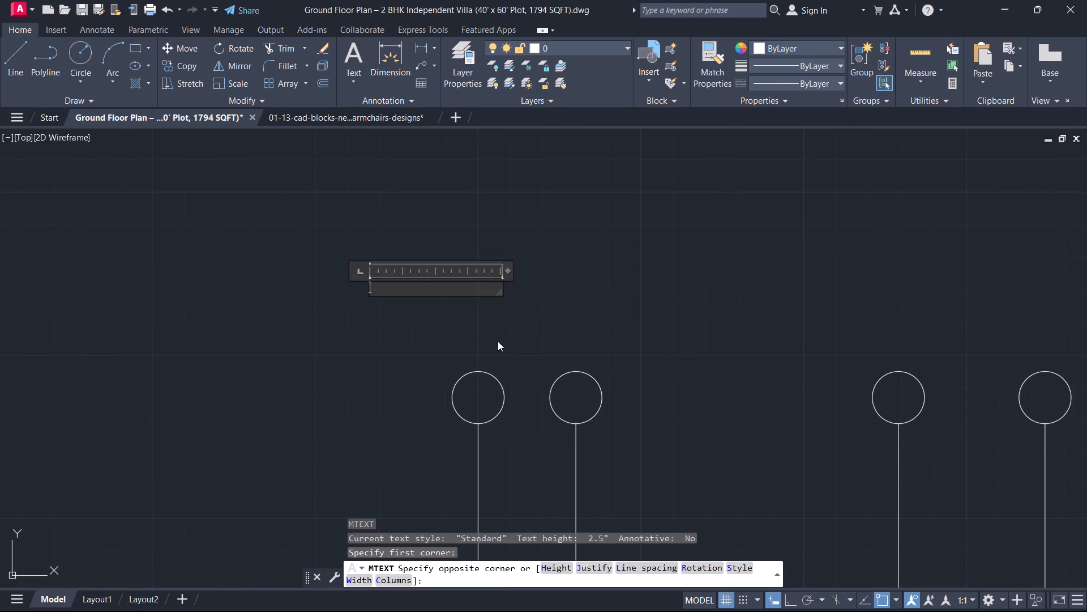
# Add multiline text "A" just above the westernmost grid circle of the top row, with text height 8".
pyautogui.press('space')
pyautogui.click(420, 308)
pyautogui.click(528, 345)
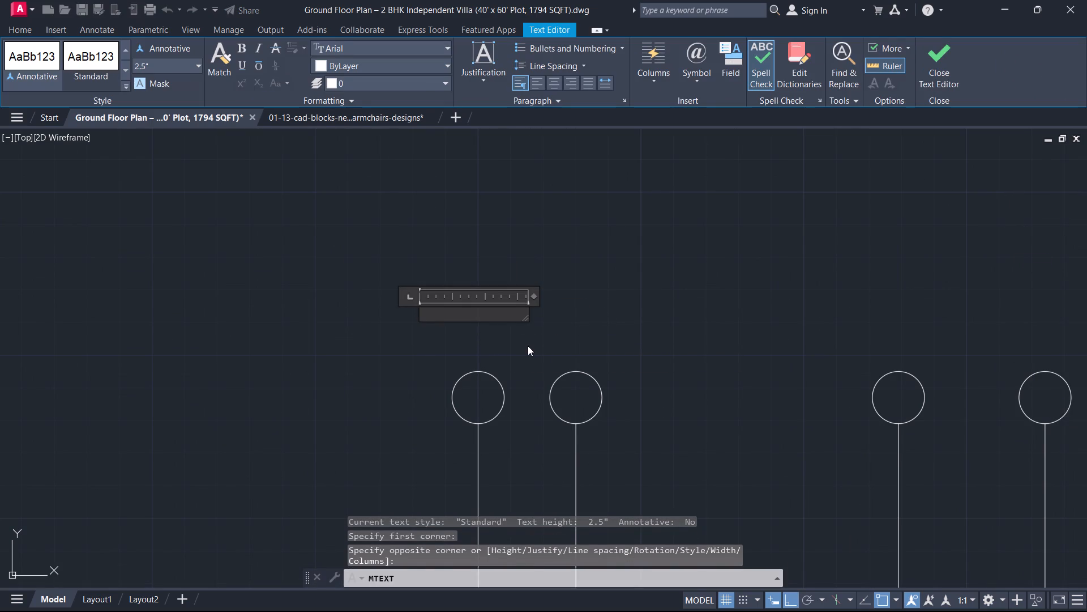
pyautogui.press('a')
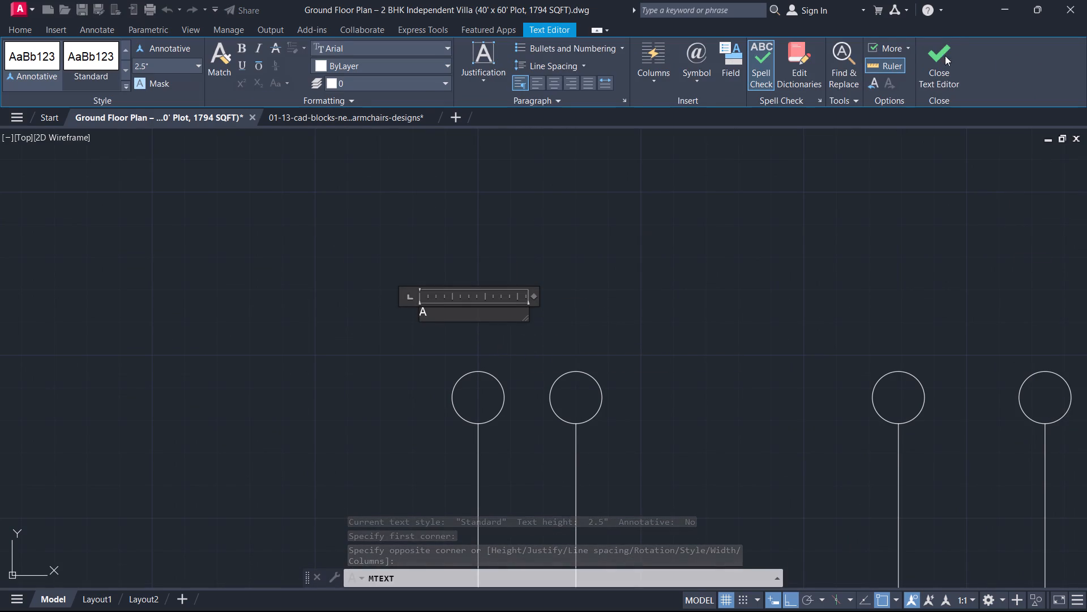
pyautogui.moveTo(456, 320); pyautogui.dragTo(410, 321)
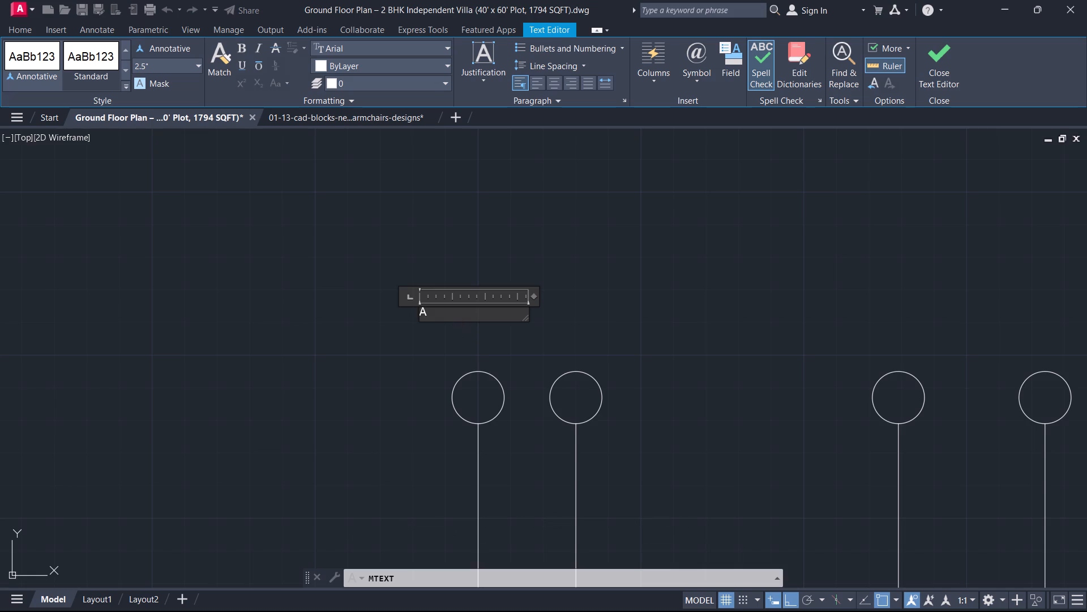
pyautogui.moveTo(410, 321); pyautogui.dragTo(387, 325)
pyautogui.click(168, 57)
pyautogui.click(166, 62)
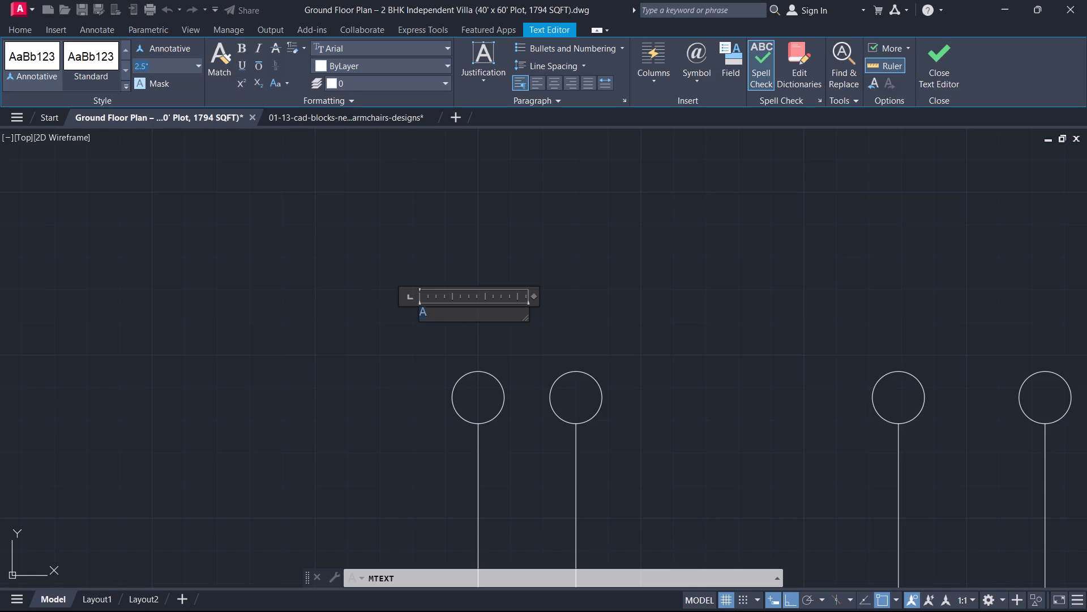
pyautogui.press('8')
pyautogui.press('Return')
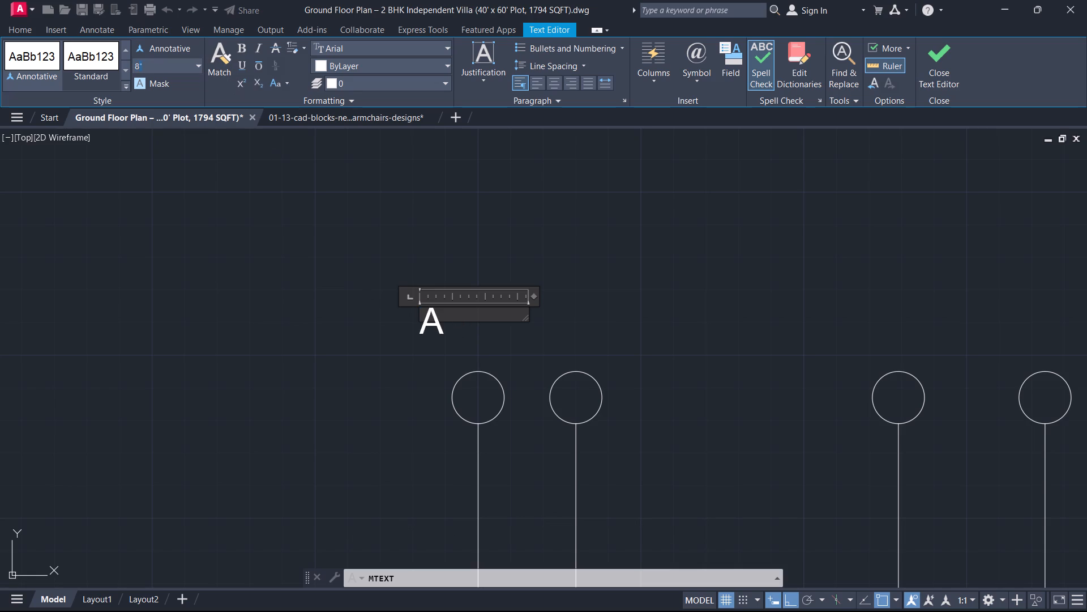
pyautogui.click(942, 79)
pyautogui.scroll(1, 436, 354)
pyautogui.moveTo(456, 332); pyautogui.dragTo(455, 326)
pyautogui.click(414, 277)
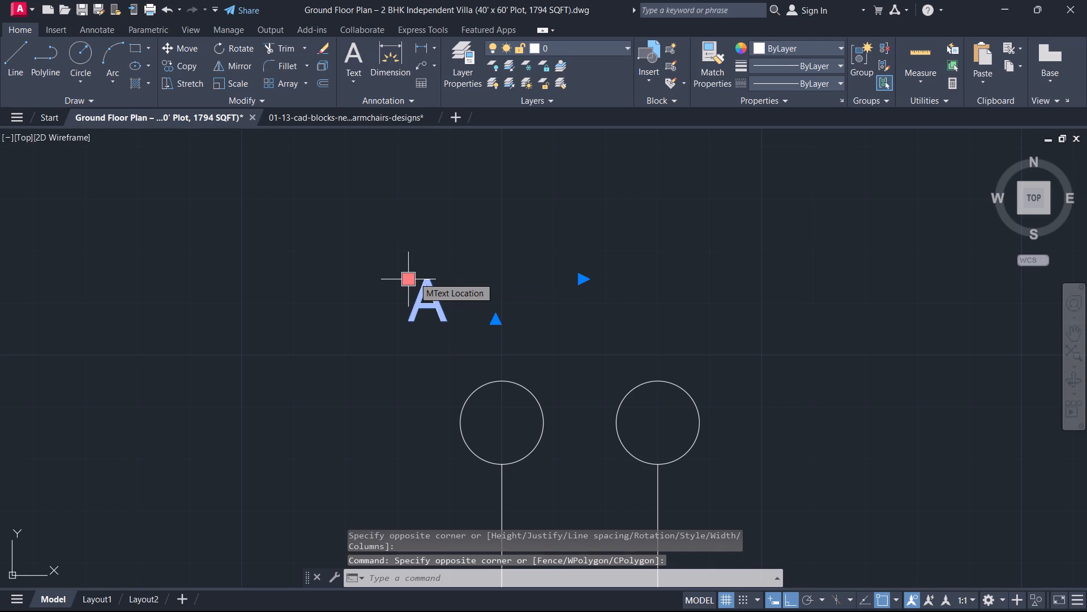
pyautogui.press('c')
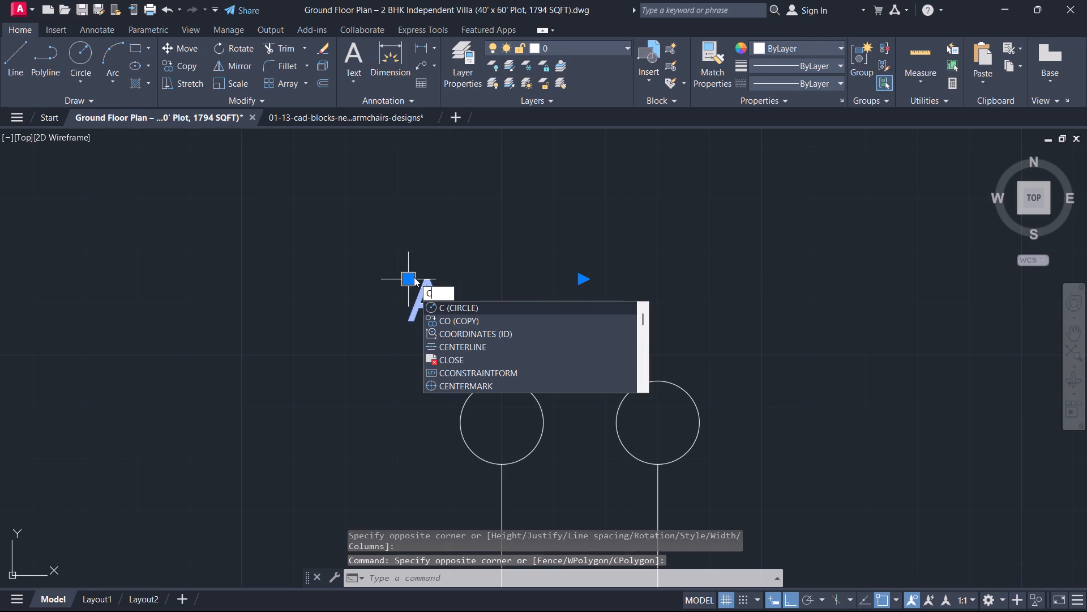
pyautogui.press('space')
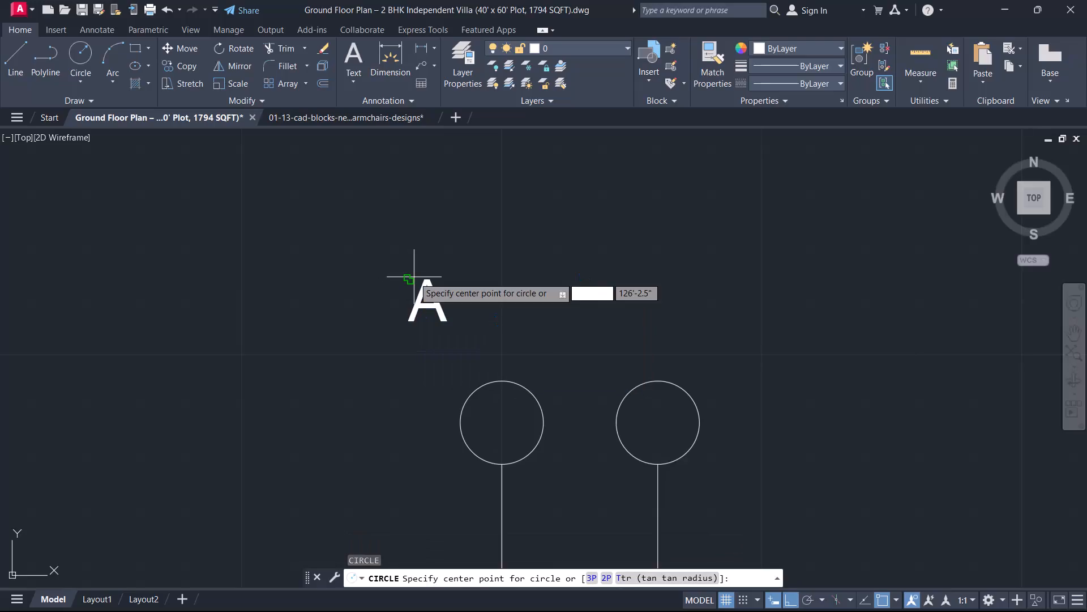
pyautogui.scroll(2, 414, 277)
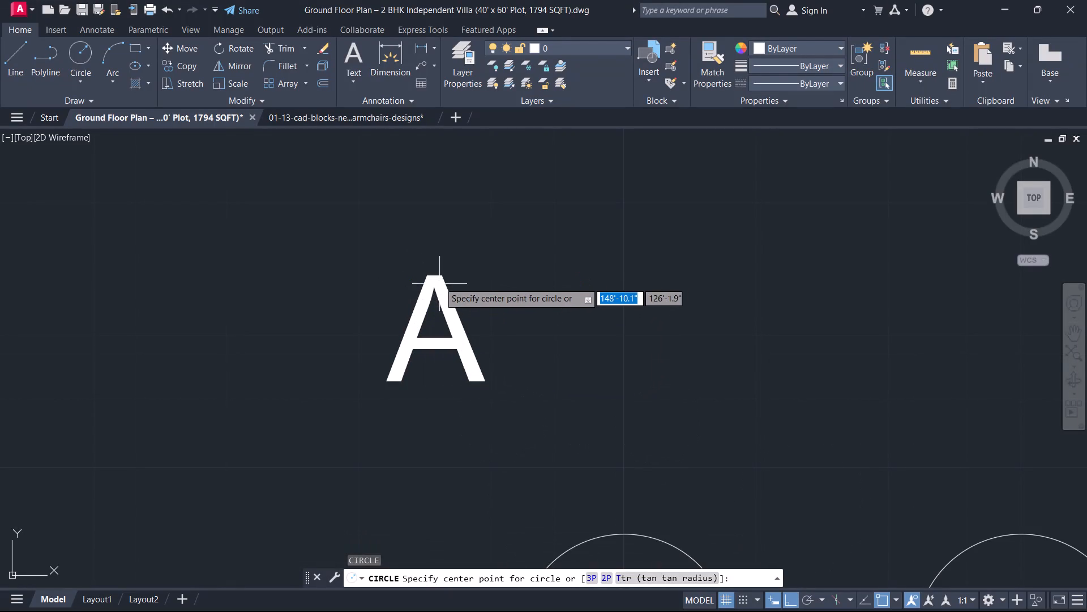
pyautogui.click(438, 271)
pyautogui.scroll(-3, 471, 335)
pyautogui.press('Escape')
# Copy the letter A into the middle of the first grid circle, with object snap and ortho off.
pyautogui.scroll(1, 468, 331)
pyautogui.click(468, 331)
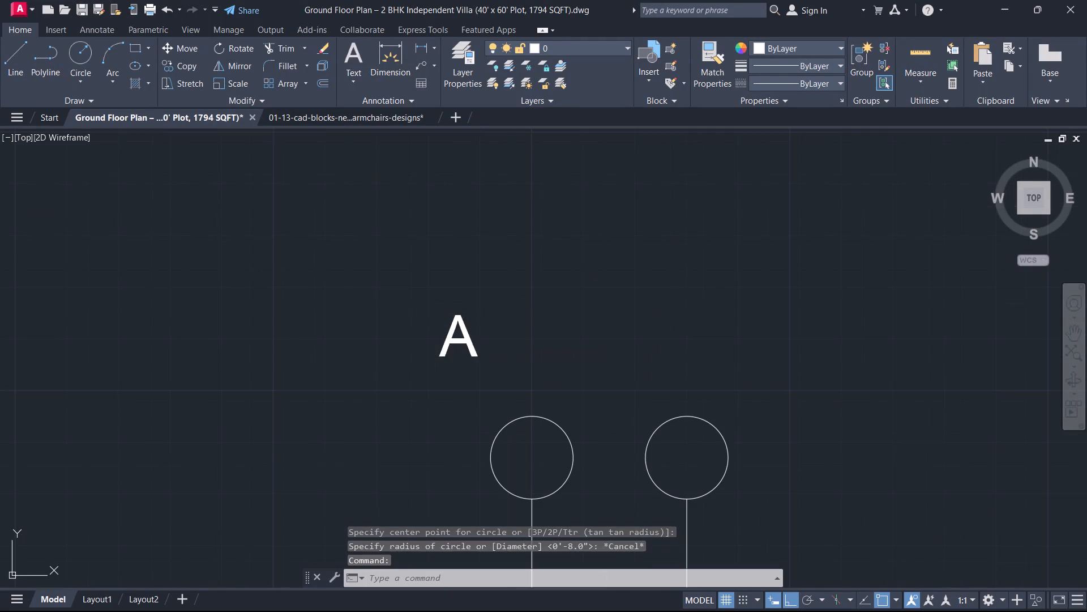
pyautogui.press('c')
pyautogui.write('O')
pyautogui.press('space')
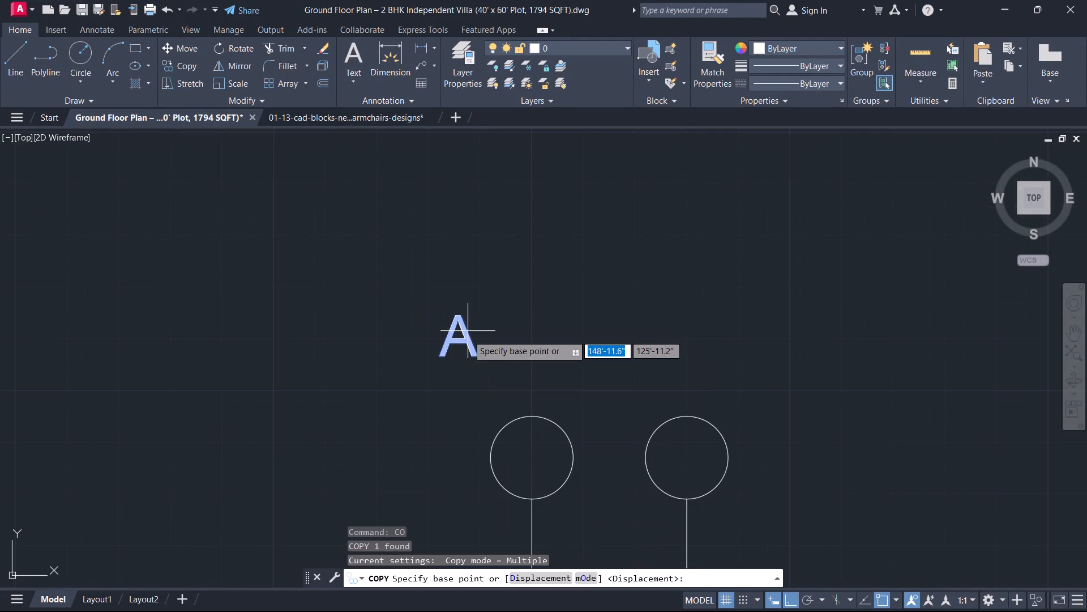
pyautogui.moveTo(458, 329); pyautogui.dragTo(472, 354)
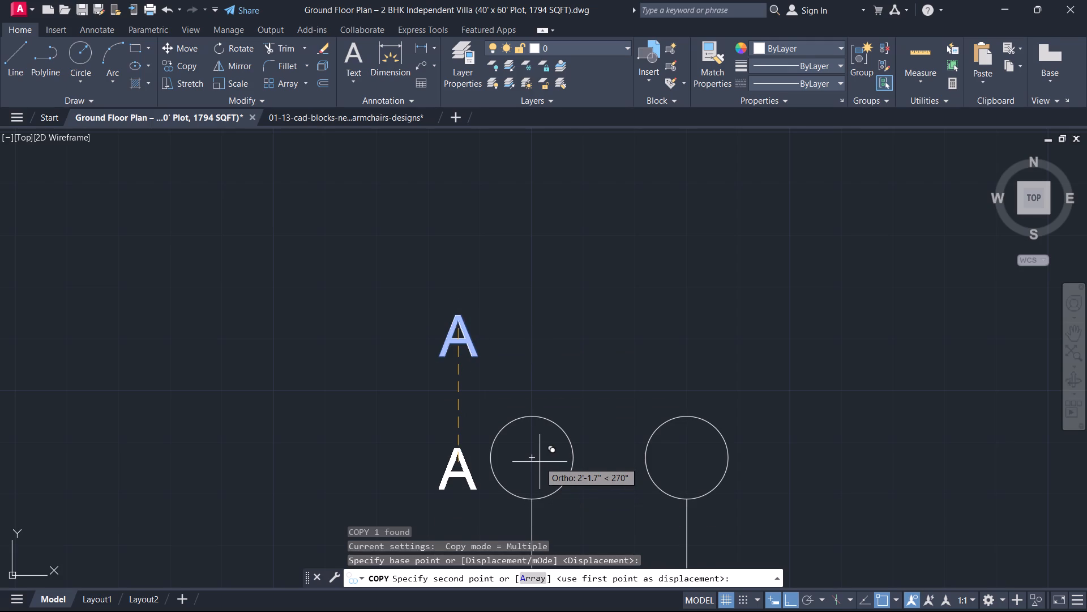
pyautogui.press('F3')
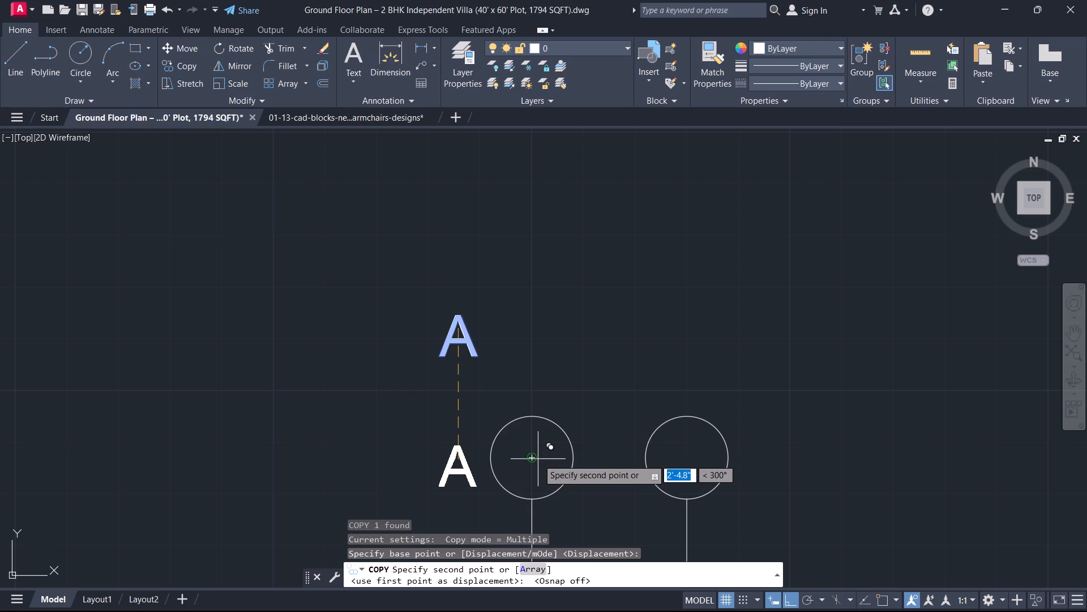
pyautogui.press('F8')
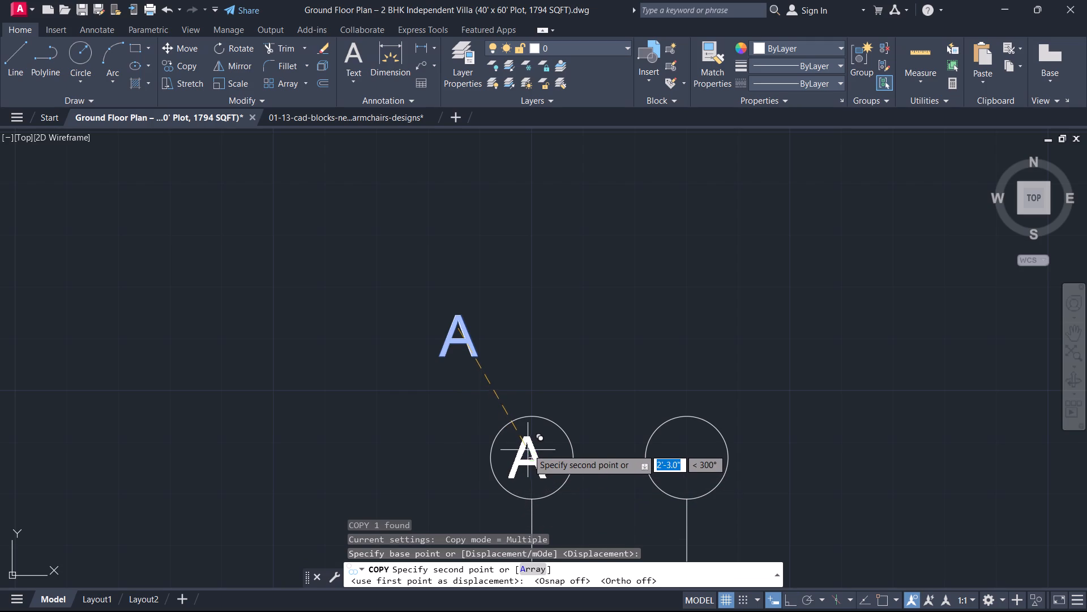
pyautogui.click(534, 450)
pyautogui.press('Escape')
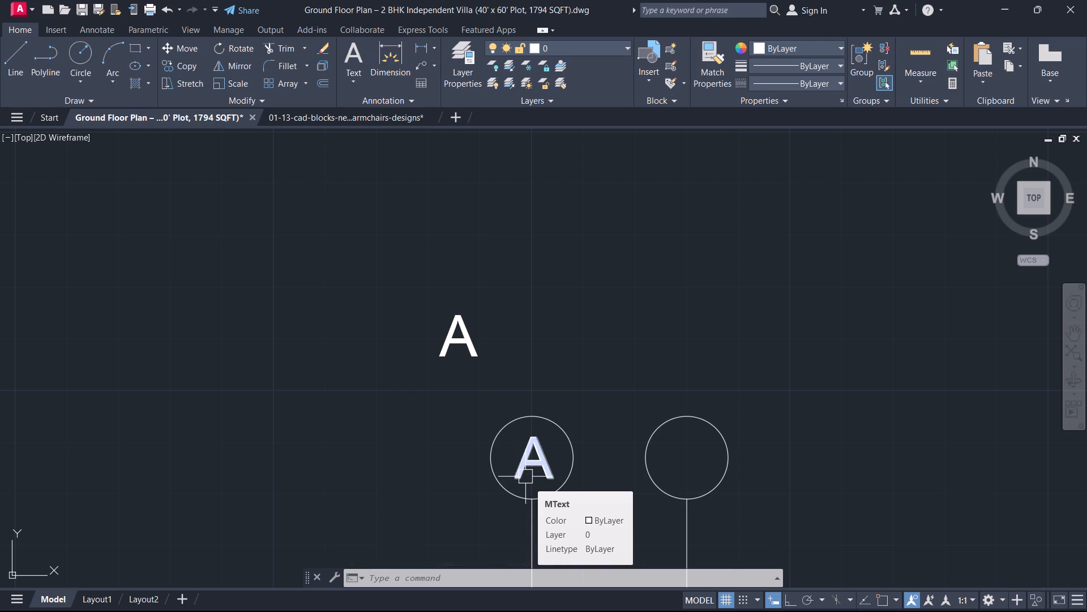
# Erase the loose source letter A above the first grid circle.
pyautogui.moveTo(479, 392); pyautogui.dragTo(471, 386)
pyautogui.click(354, 306)
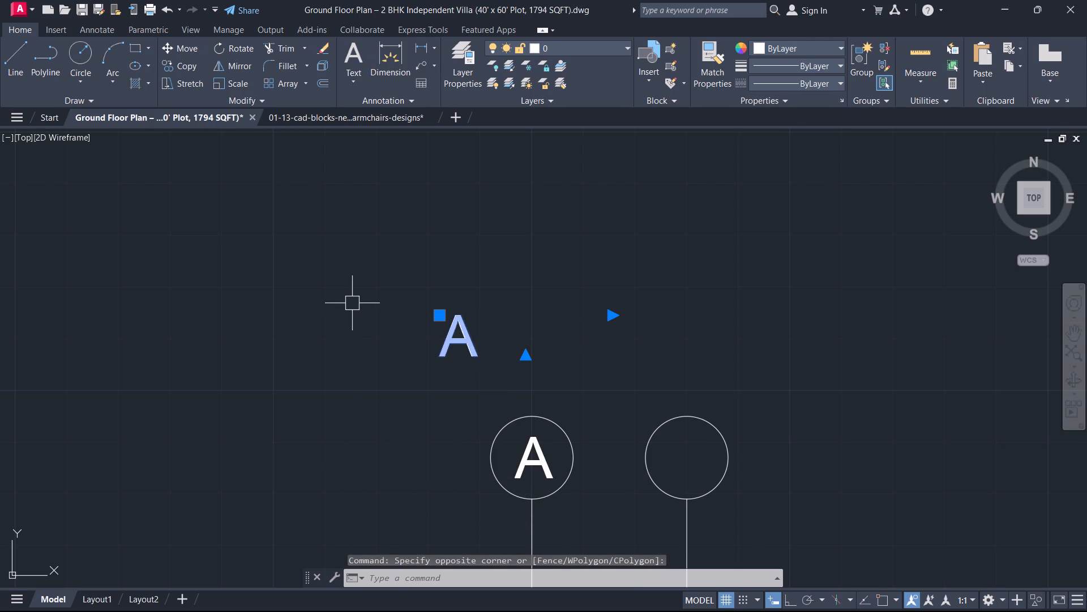
pyautogui.press('Delete')
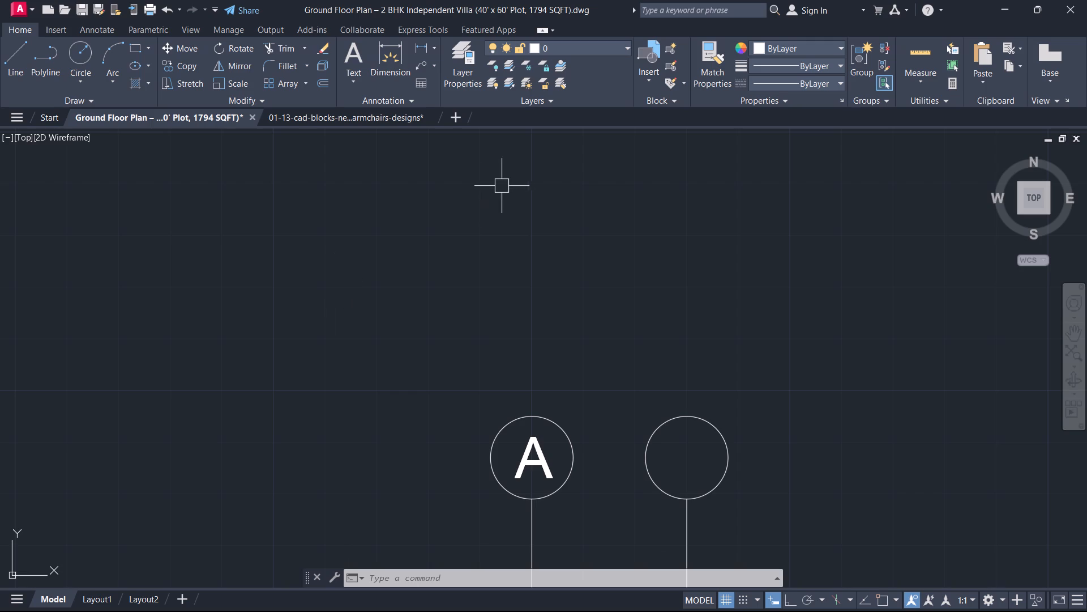
# Turn object snap on and copy the A from the first circle's top quadrant to the second circle's top quadrant.
pyautogui.scroll(2, 613, 534)
pyautogui.click(457, 358)
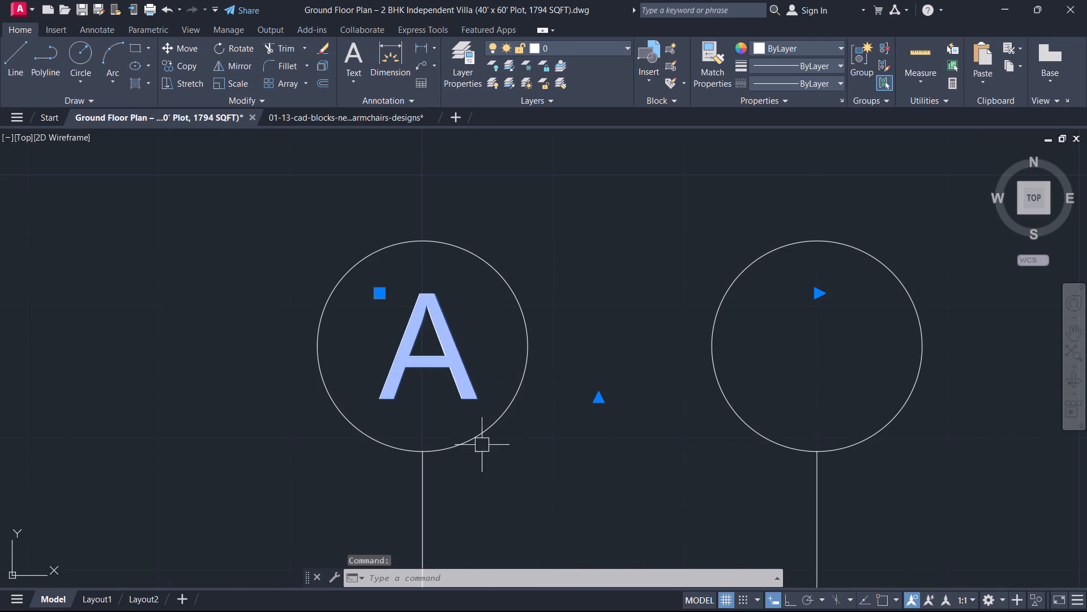
pyautogui.write('CO')
pyautogui.press('space')
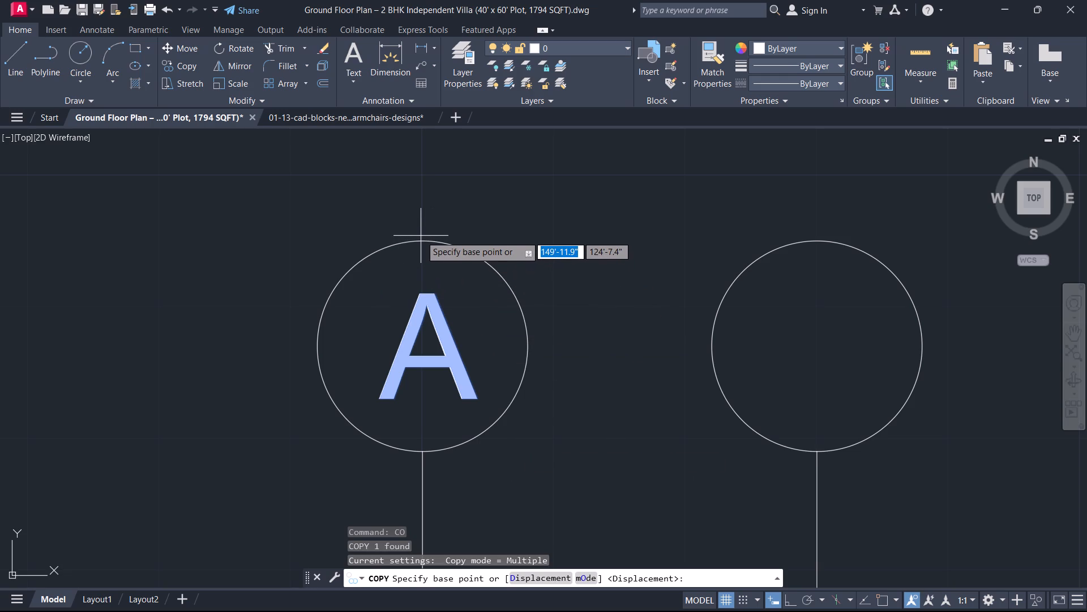
pyautogui.press('F3')
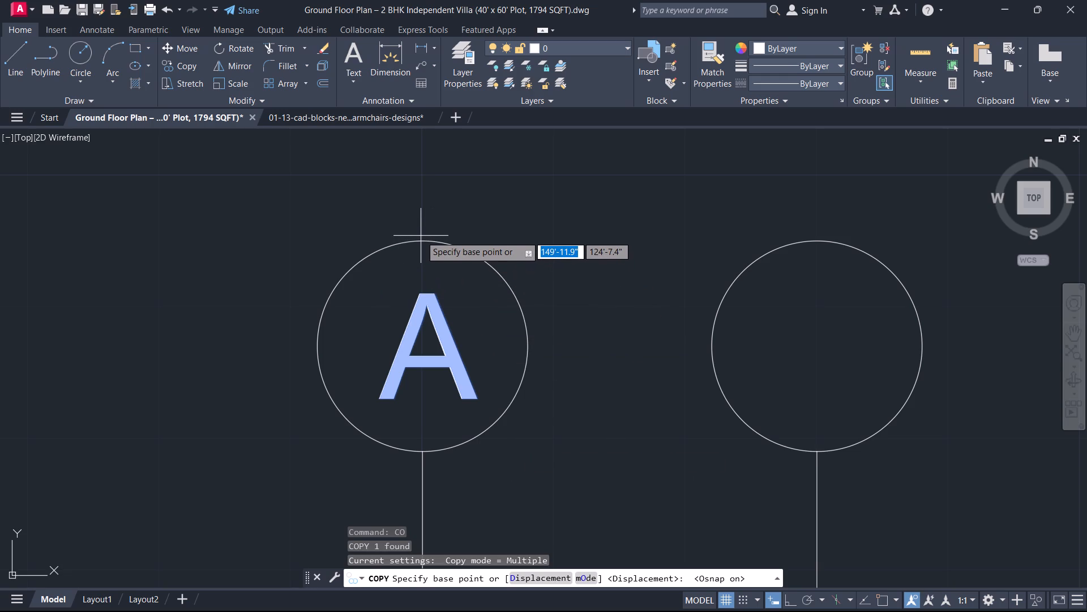
pyautogui.click(429, 240)
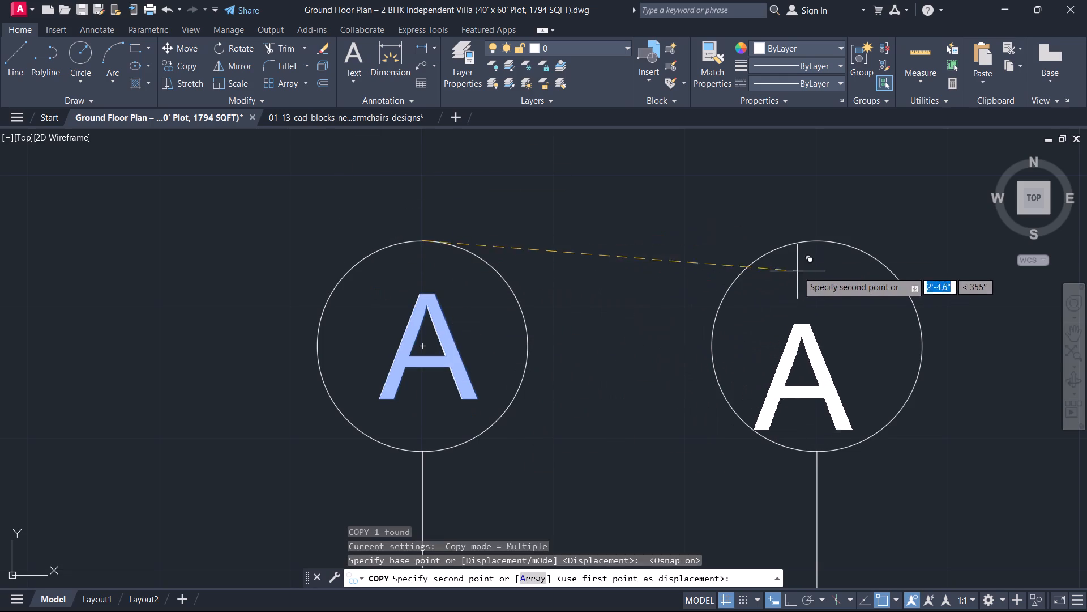
pyautogui.click(822, 238)
# Continue copying the A to the top quadrants of the third and fourth grid circles in the top row.
pyautogui.scroll(-2, 1010, 315)
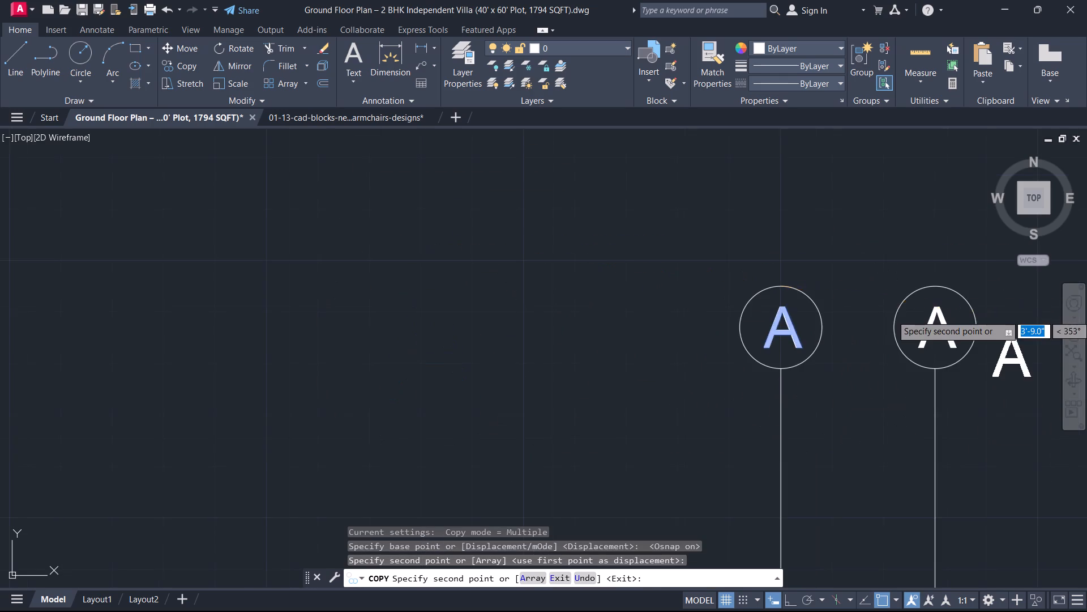
pyautogui.scroll(1, 991, 323)
pyautogui.moveTo(945, 378); pyautogui.dragTo(640, 470, button='middle')
pyautogui.scroll(-1, 681, 460)
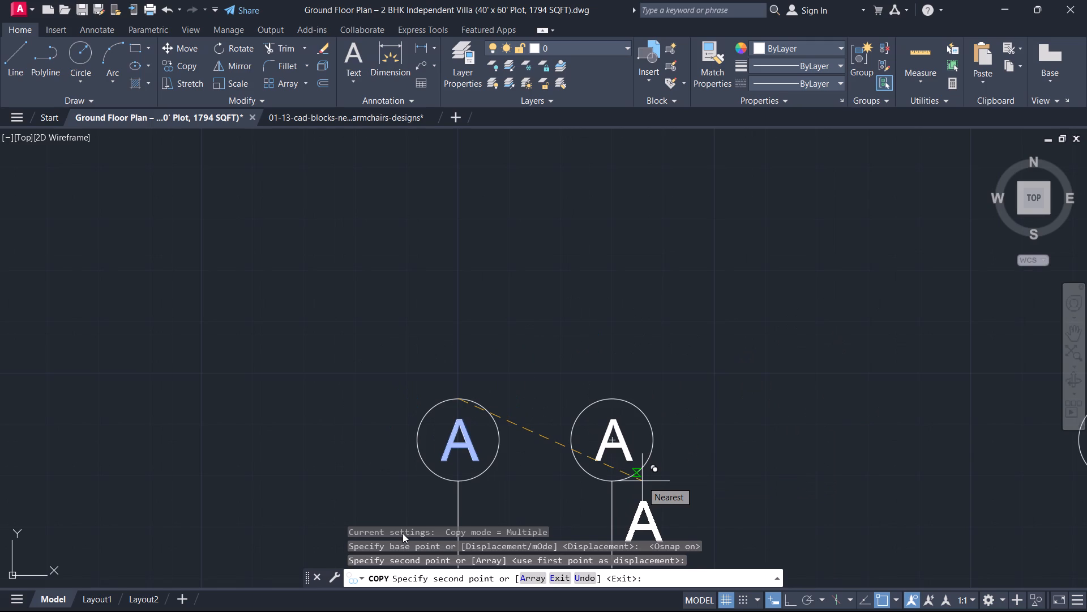
pyautogui.scroll(-2, 502, 325)
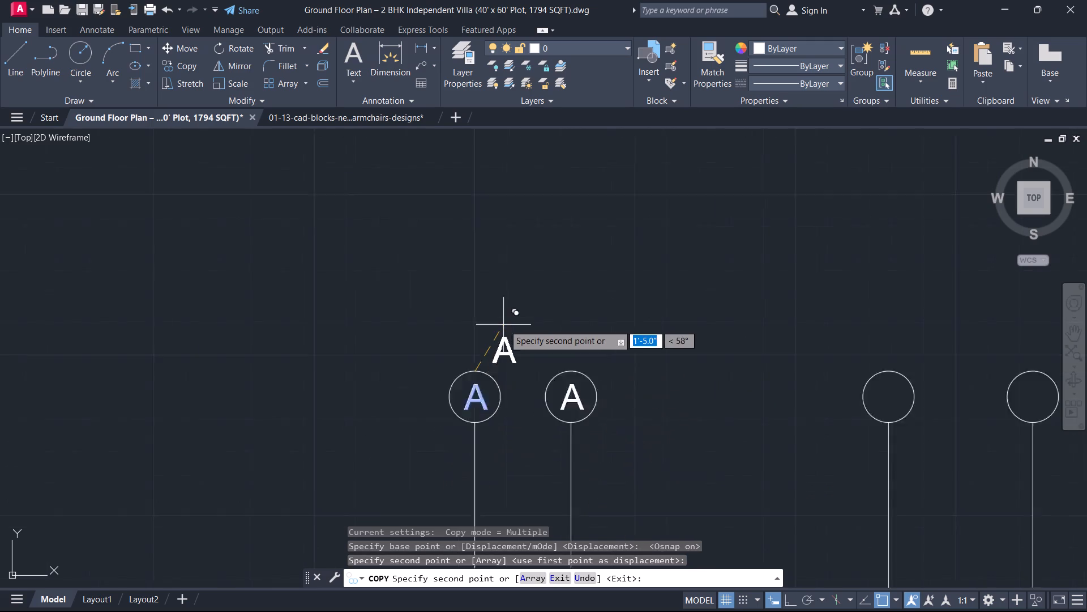
pyautogui.scroll(-2, 504, 325)
pyautogui.scroll(1, 529, 316)
pyautogui.scroll(2, 629, 348)
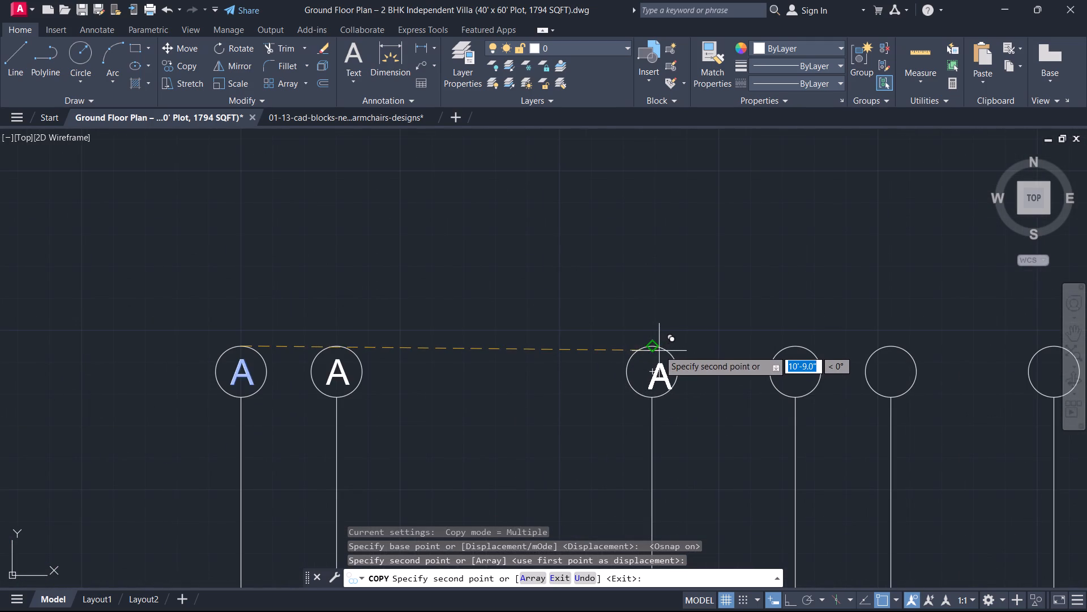
pyautogui.click(649, 341)
pyautogui.scroll(-1, 696, 336)
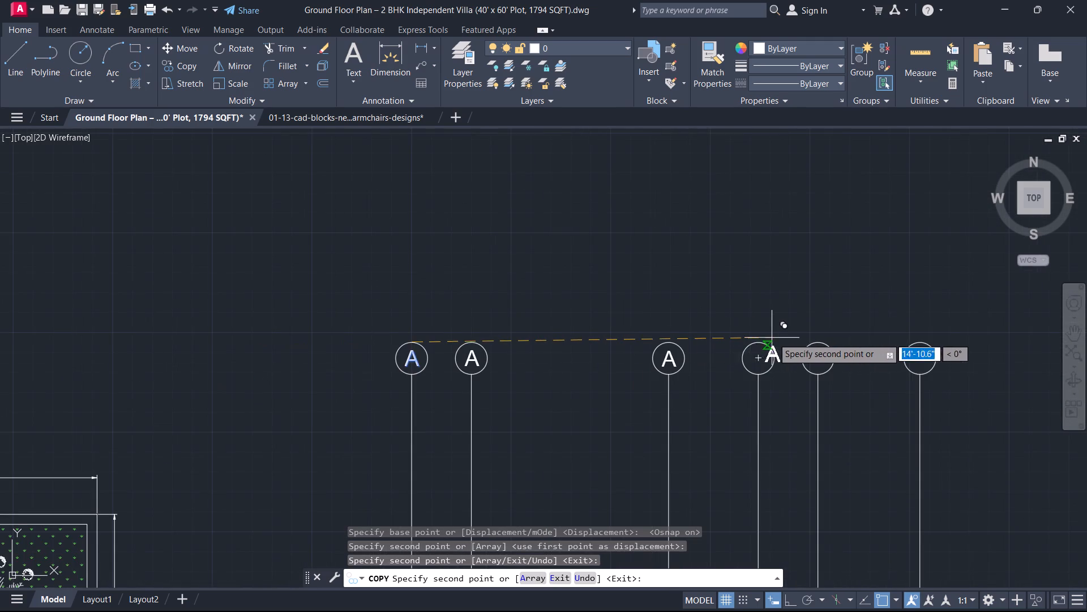
pyautogui.scroll(2, 773, 338)
pyautogui.click(729, 342)
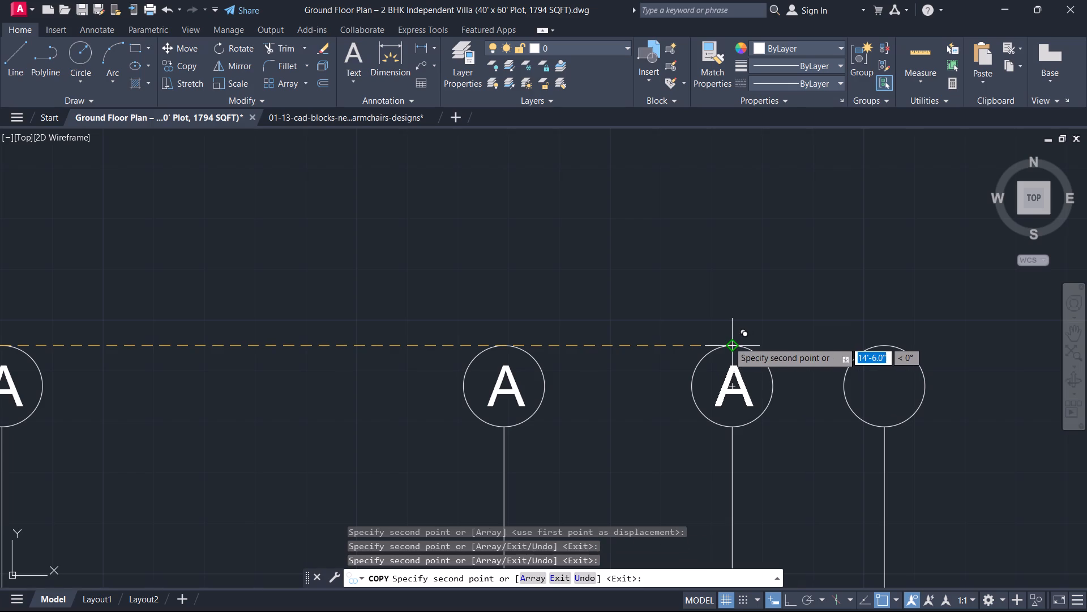
# Continue copying the A to the top quadrants of the fifth and sixth grid circles.
pyautogui.scroll(-2, 725, 361)
pyautogui.middleClick(717, 388)
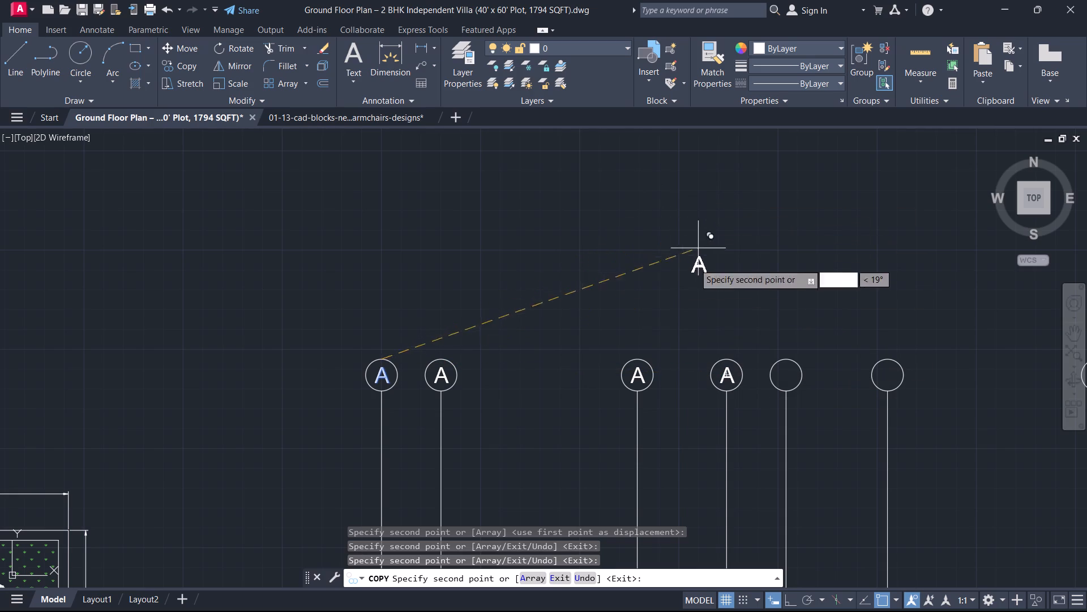
pyautogui.scroll(3, 755, 341)
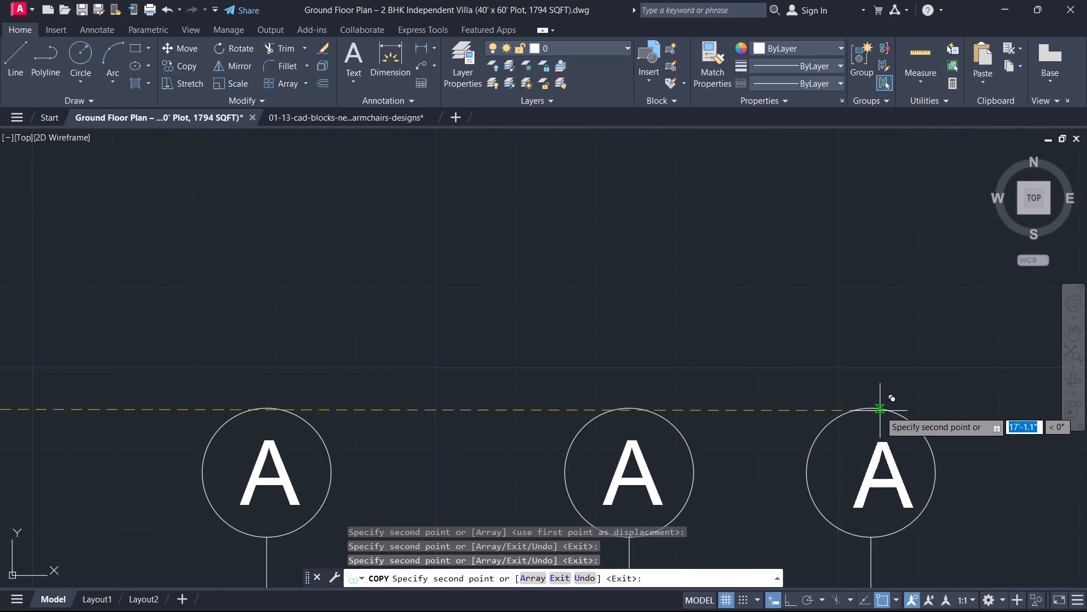
pyautogui.click(869, 408)
pyautogui.scroll(-2, 886, 425)
pyautogui.moveTo(881, 430); pyautogui.dragTo(606, 500, button='middle')
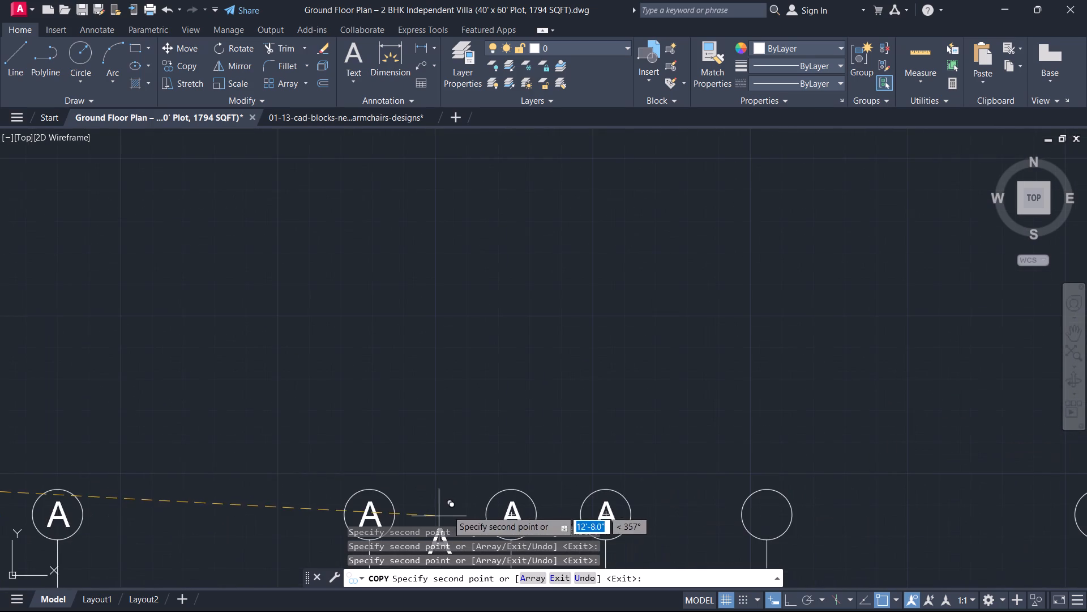
pyautogui.moveTo(688, 431); pyautogui.dragTo(515, 405, button='middle')
pyautogui.scroll(1, 622, 459)
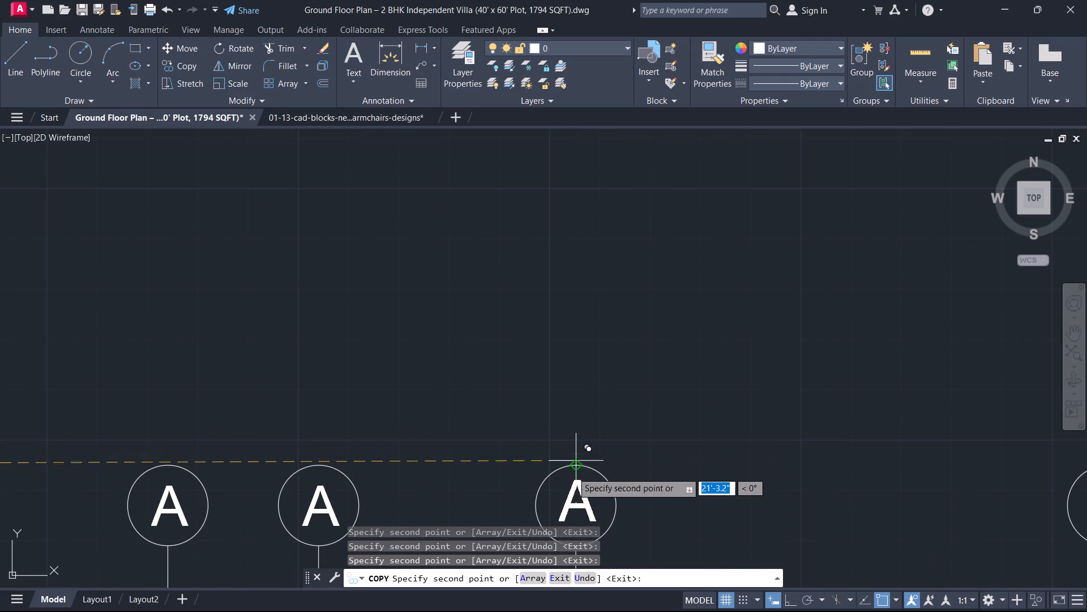
pyautogui.click(575, 465)
# Copy the A to the top quadrant of the seventh grid circle in the top row.
pyautogui.scroll(-3, 624, 449)
pyautogui.moveTo(640, 469); pyautogui.dragTo(438, 456, button='middle')
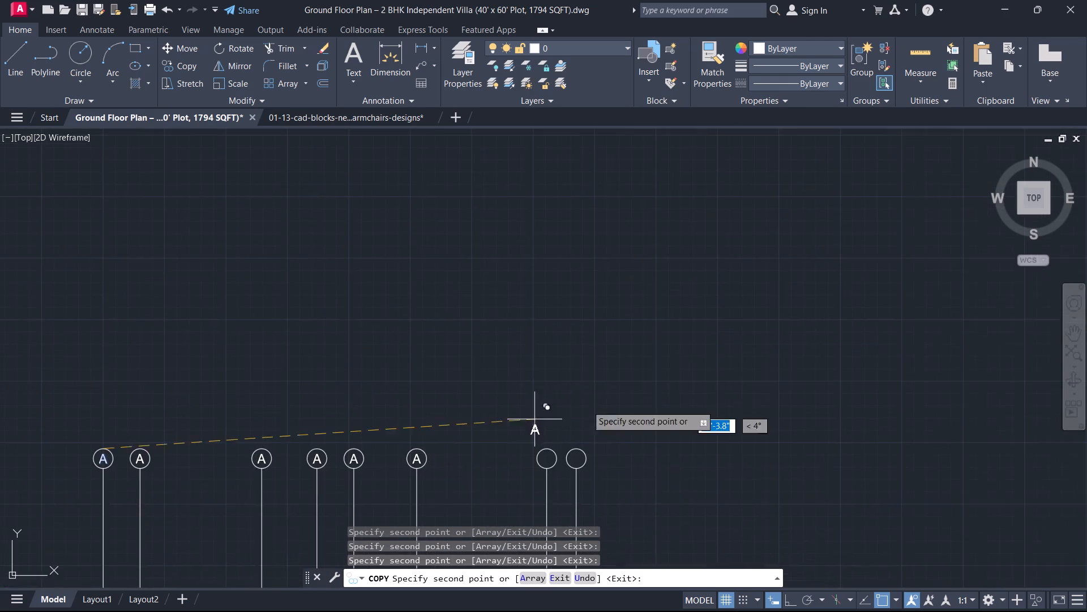
pyautogui.scroll(2, 617, 393)
pyautogui.moveTo(374, 406); pyautogui.dragTo(279, 205, button='middle')
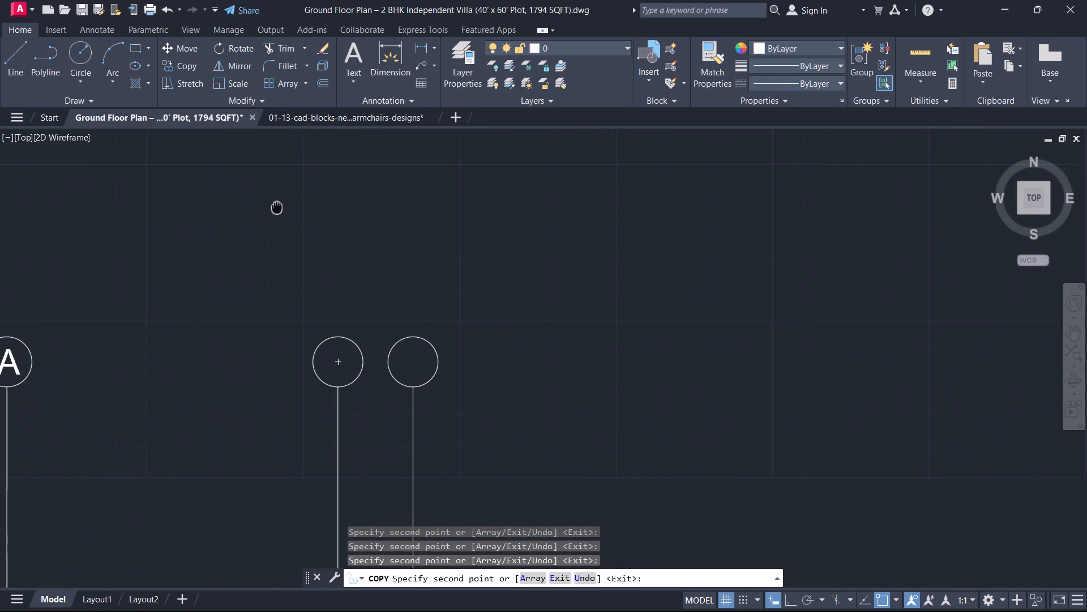
pyautogui.moveTo(279, 205); pyautogui.dragTo(307, 190, button='middle')
pyautogui.scroll(2, 380, 307)
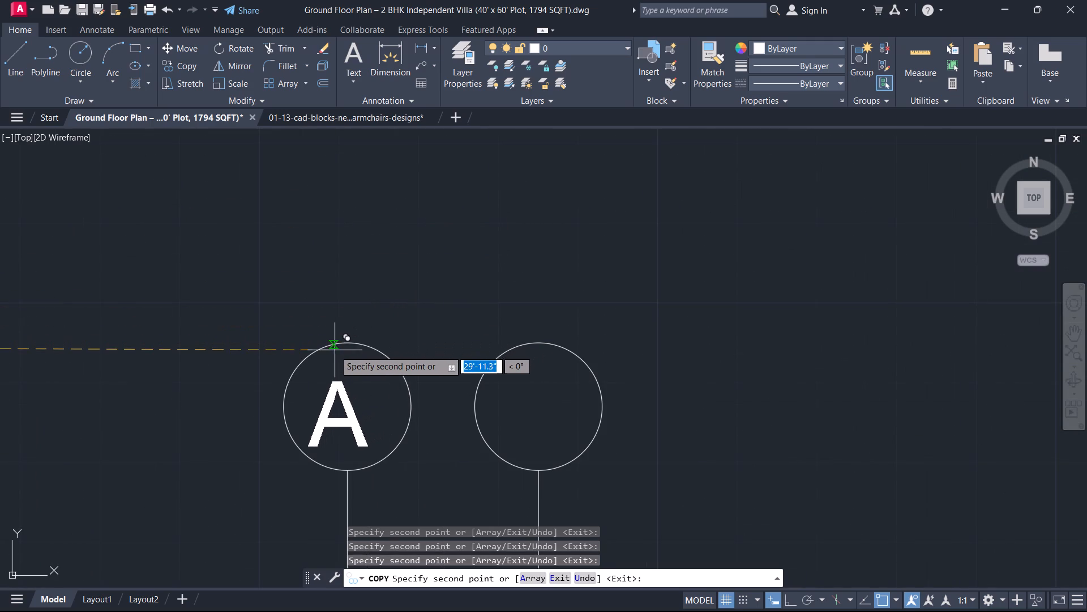
pyautogui.click(352, 342)
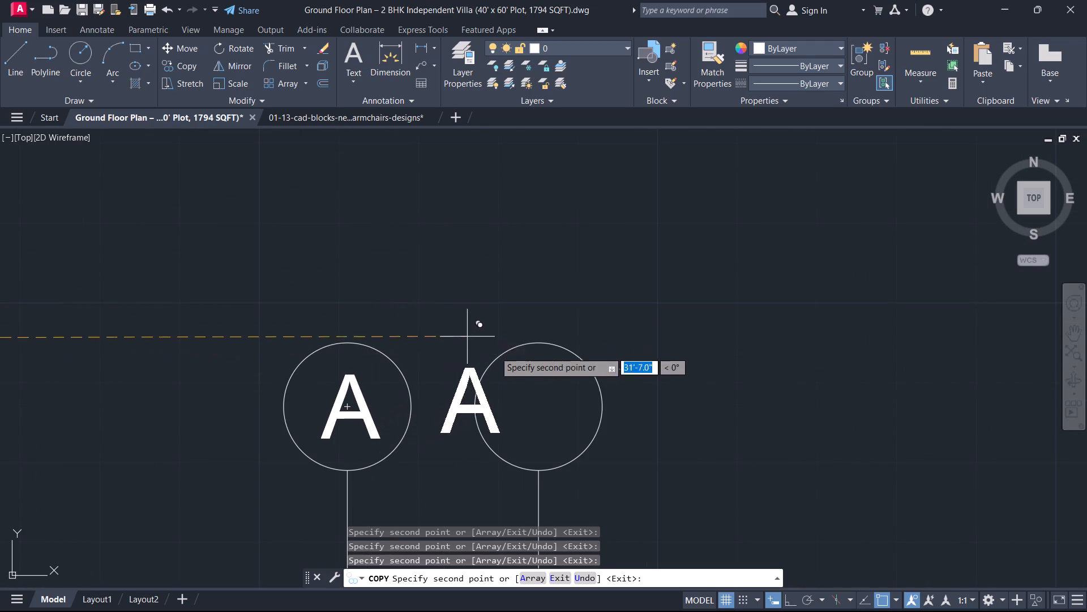
# Copy the A to the top quadrant of the eighth top-row grid circle and place a spare copy in the empty space beyond it.
pyautogui.click(542, 343)
pyautogui.scroll(-4, 499, 331)
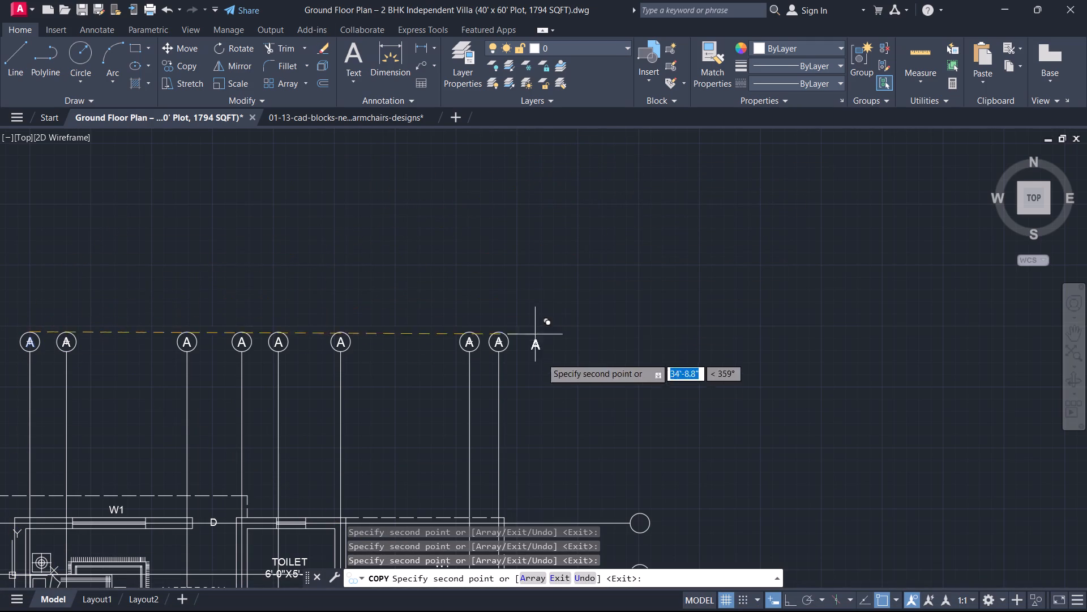
pyautogui.click(624, 304)
pyautogui.rightClick(623, 318)
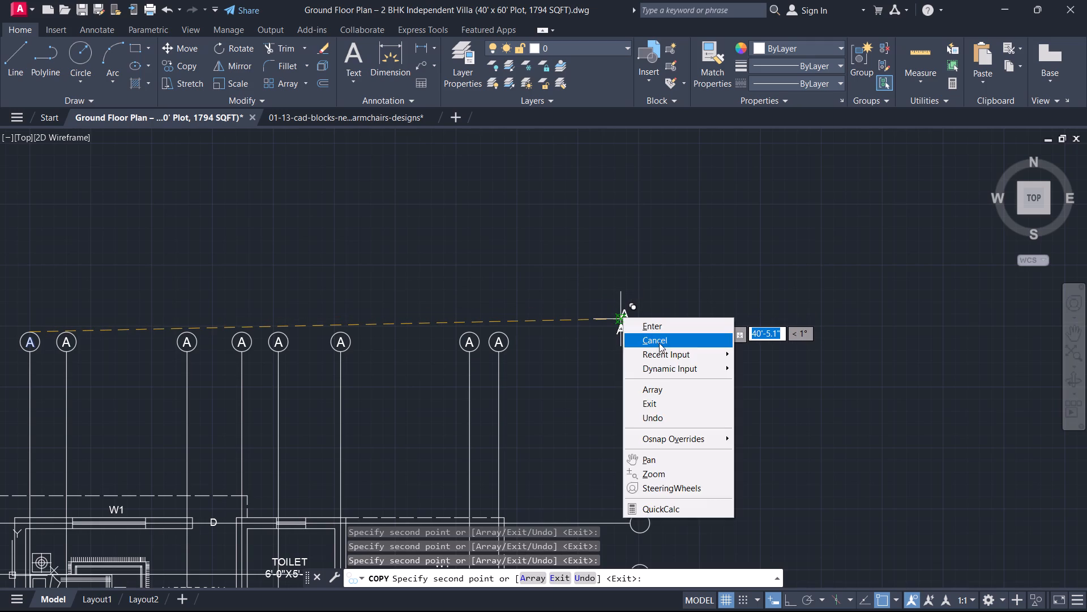
pyautogui.click(659, 343)
# Copy the spare A freehand beside and into the uppermost grid circle of the column along the plan's right side.
pyautogui.scroll(3, 605, 317)
pyautogui.click(714, 331)
pyautogui.click(659, 301)
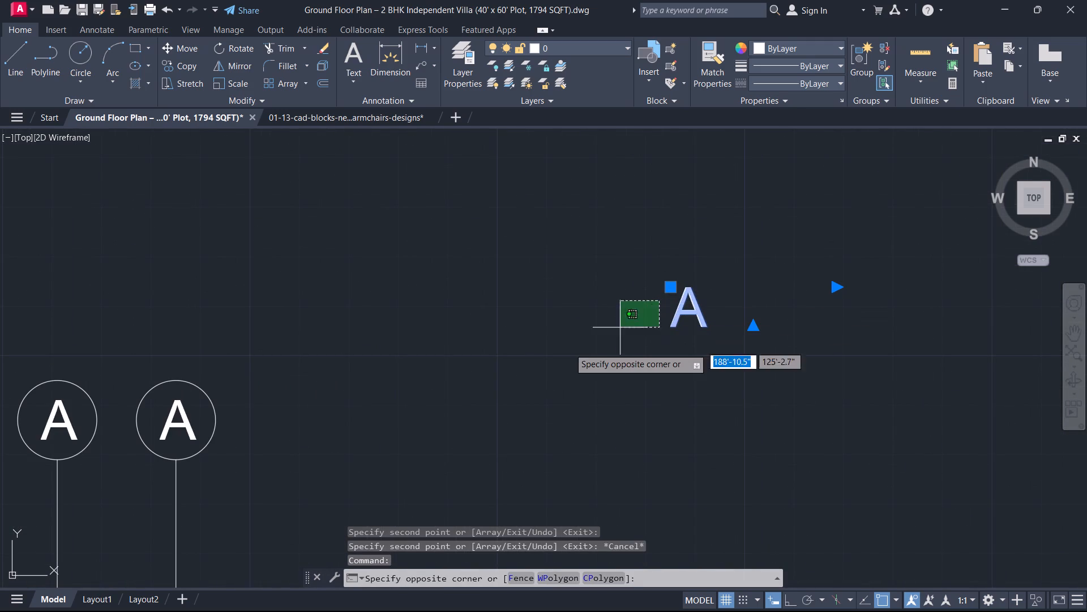
pyautogui.click(563, 351)
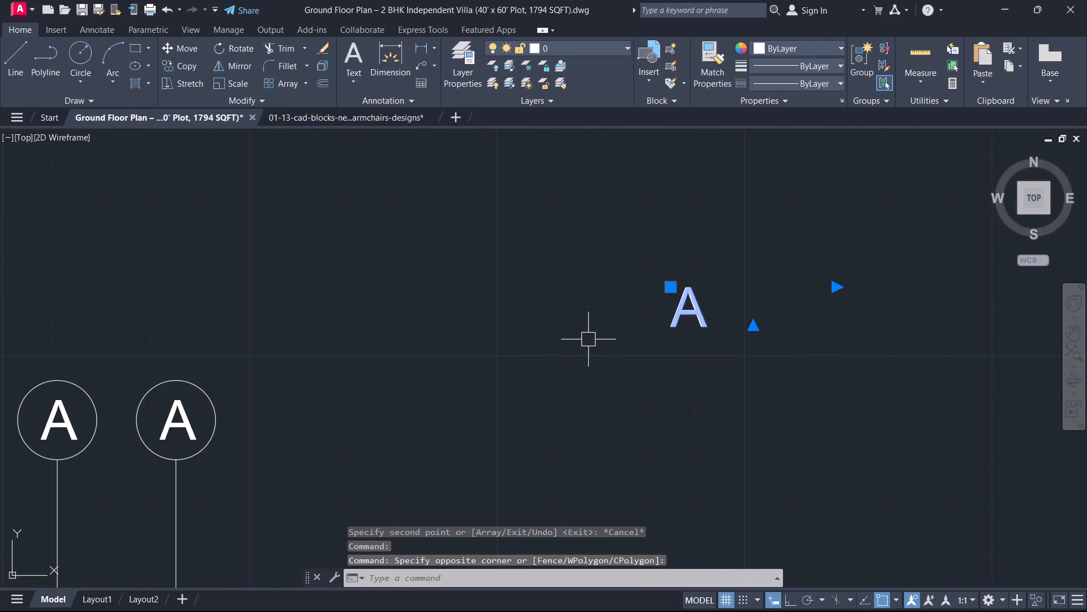
pyautogui.write('CO')
pyautogui.press('space')
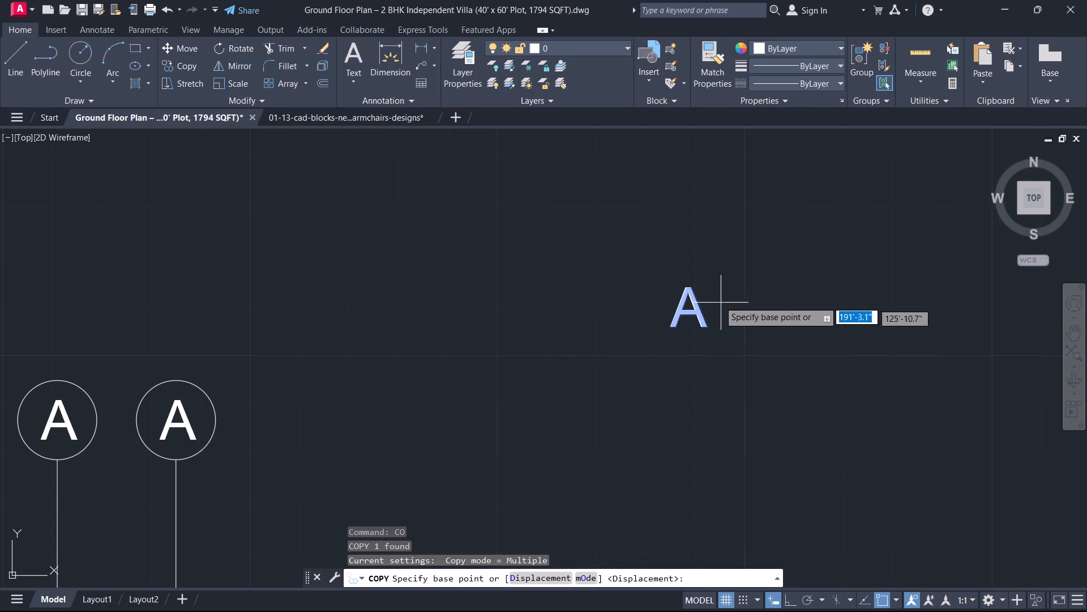
pyautogui.click(684, 317)
pyautogui.scroll(-4, 790, 342)
pyautogui.moveTo(791, 357); pyautogui.dragTo(400, 291, button='middle')
pyautogui.scroll(2, 416, 398)
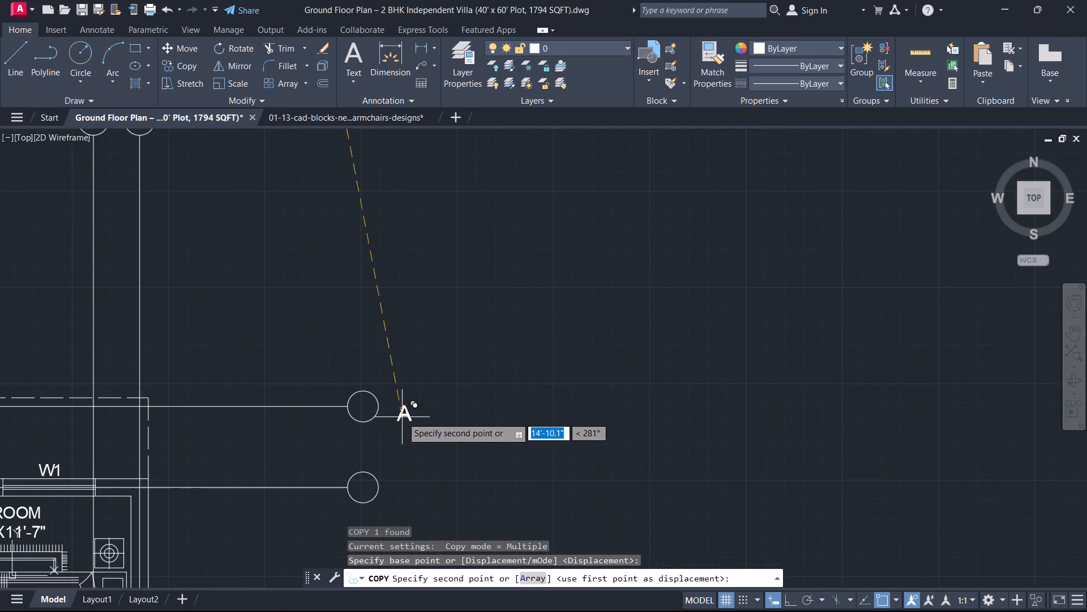
pyautogui.click(429, 372)
pyautogui.scroll(3, 431, 377)
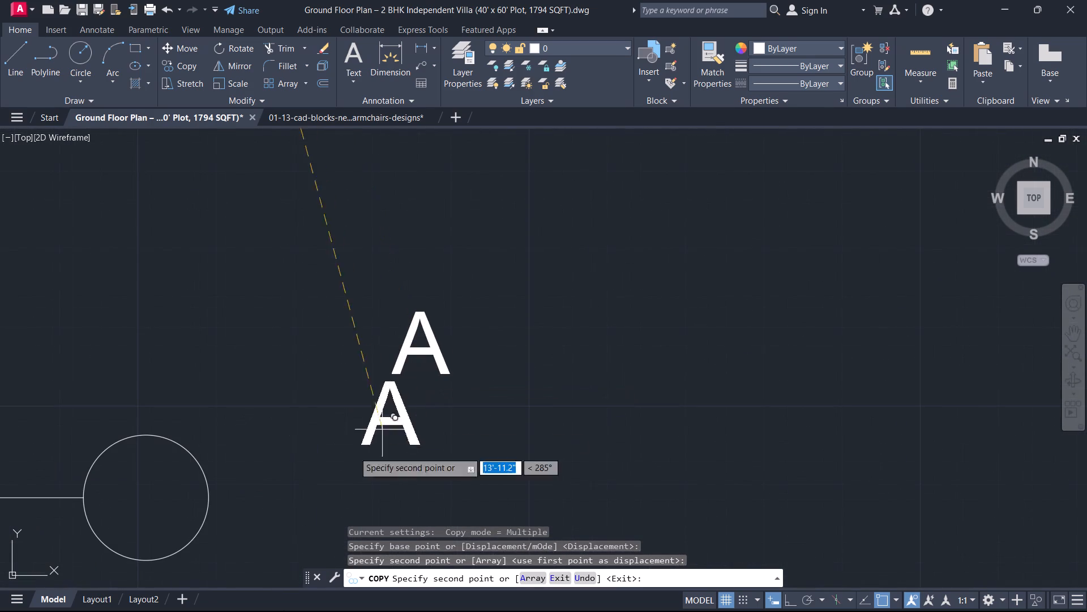
pyautogui.click(136, 509)
pyautogui.rightClick(215, 377)
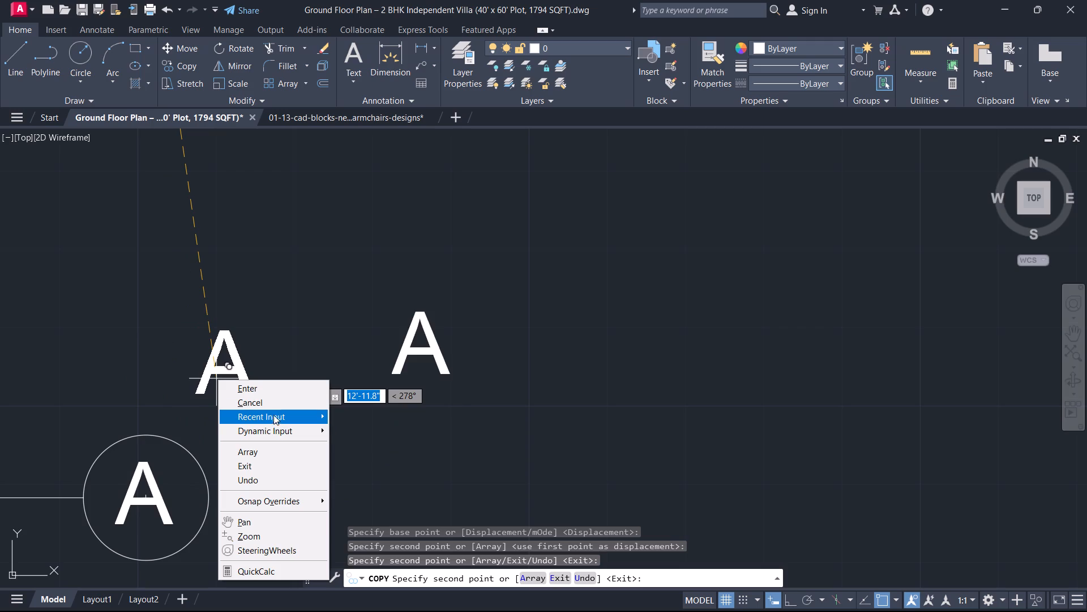
pyautogui.click(273, 405)
# Delete the two stray A letters lying outside the grid circles.
pyautogui.scroll(-7, 410, 304)
pyautogui.click(446, 328)
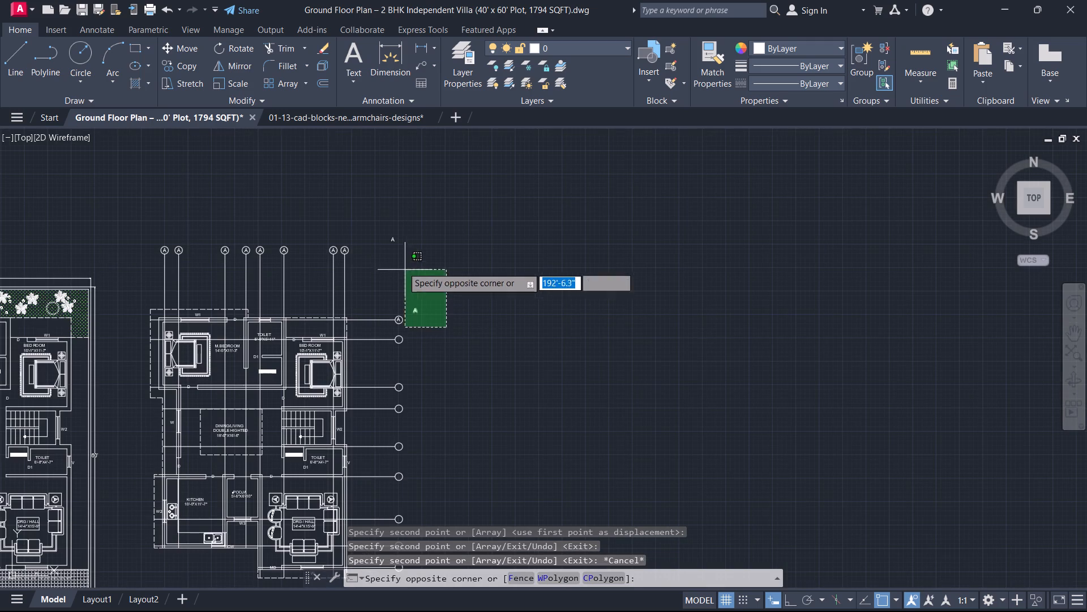
pyautogui.click(417, 245)
pyautogui.click(412, 244)
pyautogui.click(385, 238)
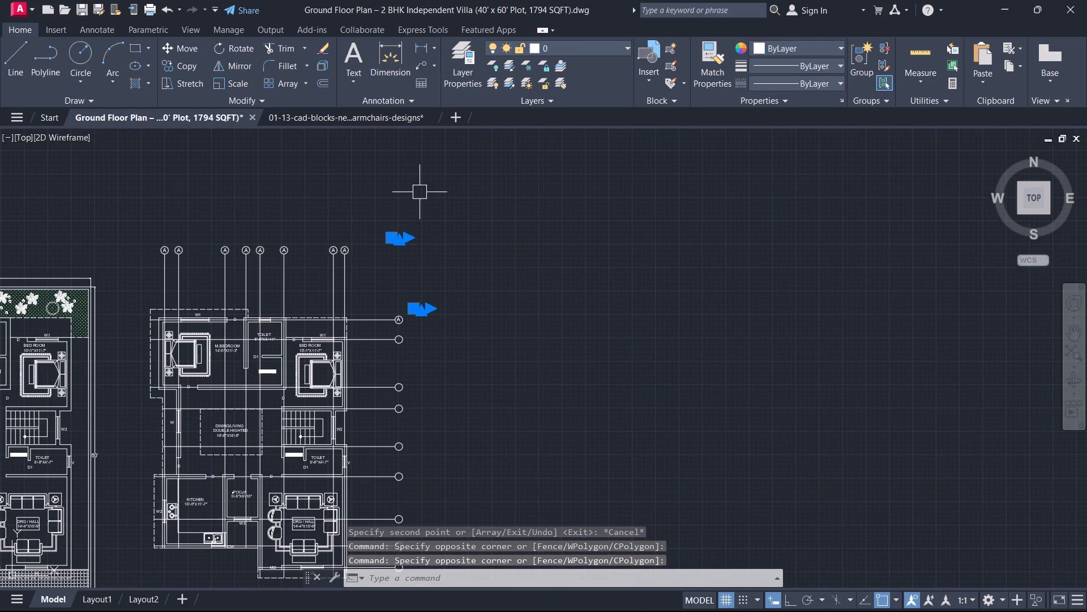
pyautogui.press('Delete')
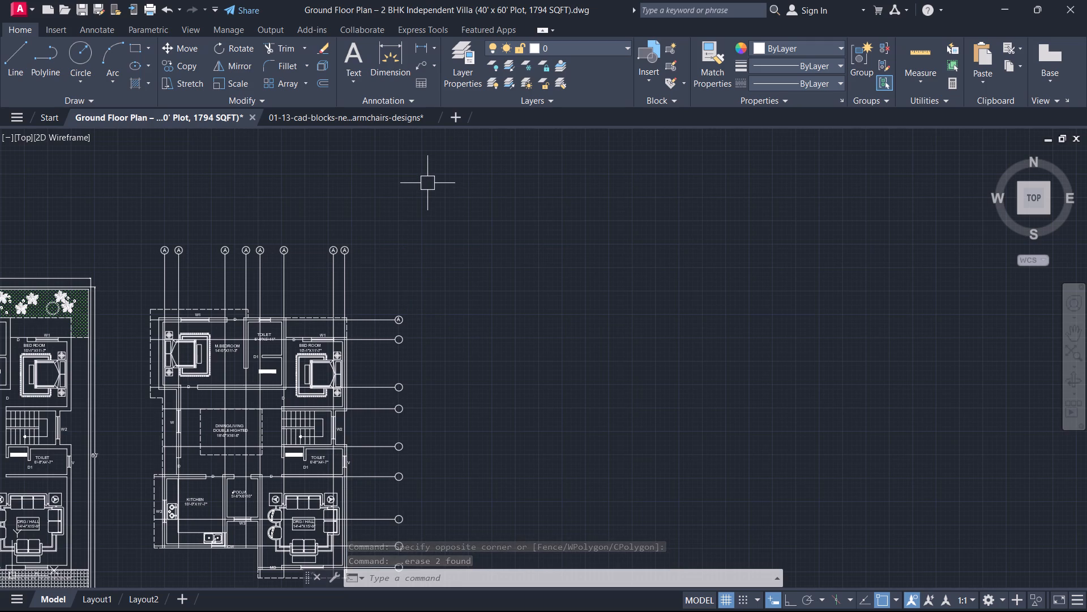
# Copy the A in the right column's first circle from that circle's right quadrant to the second circle's right quadrant.
pyautogui.scroll(2, 431, 131)
pyautogui.moveTo(364, 401); pyautogui.dragTo(311, 187, button='middle')
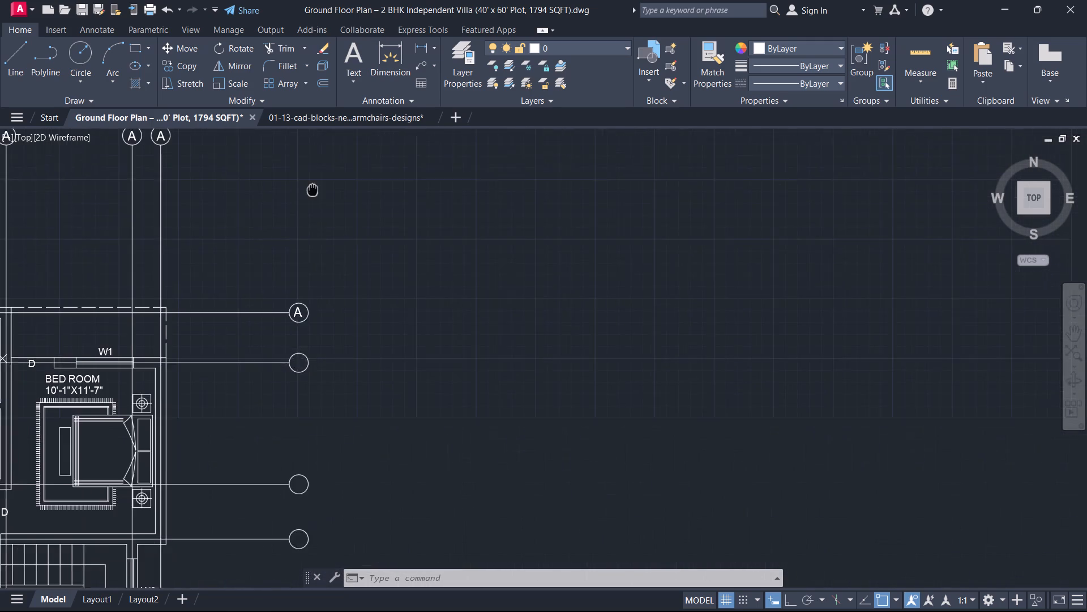
pyautogui.moveTo(311, 187); pyautogui.dragTo(319, 203, button='middle')
pyautogui.scroll(3, 273, 413)
pyautogui.moveTo(354, 224); pyautogui.dragTo(343, 305, button='middle')
pyautogui.scroll(1, 352, 184)
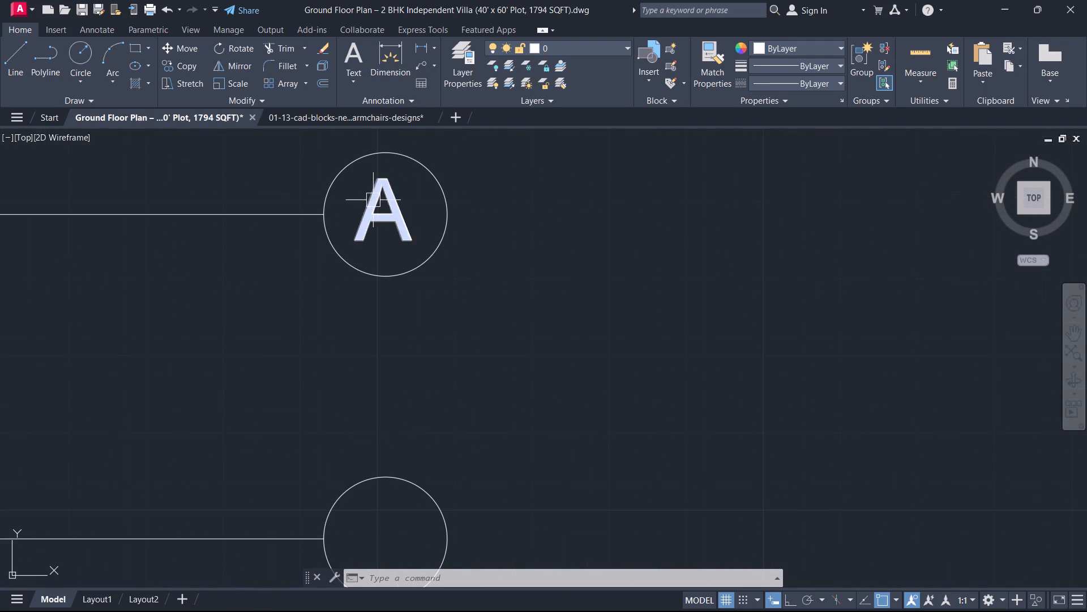
pyautogui.click(378, 207)
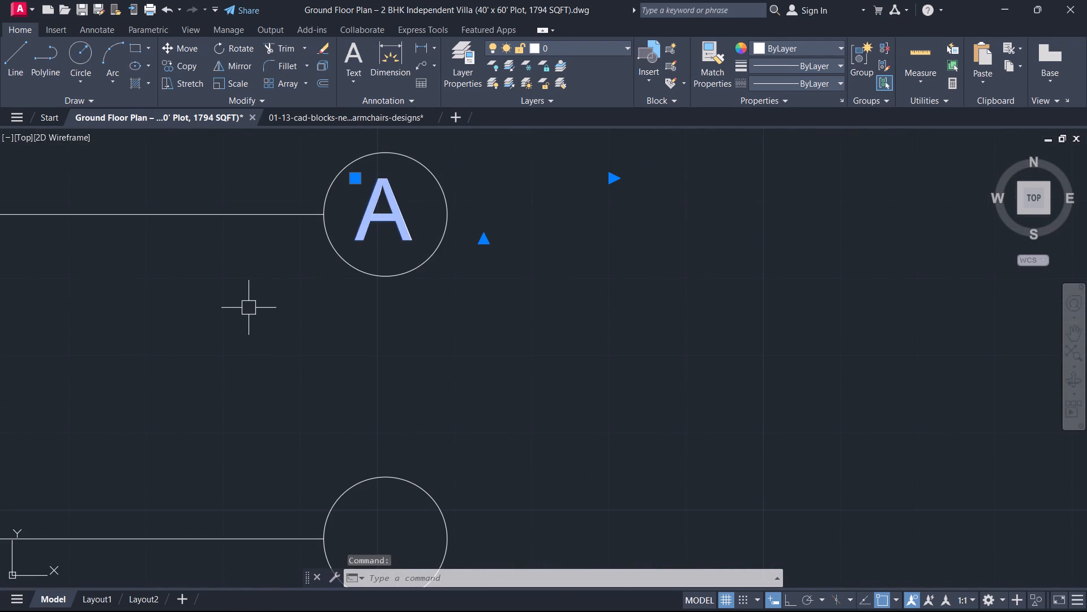
pyautogui.write('CO')
pyautogui.press('space')
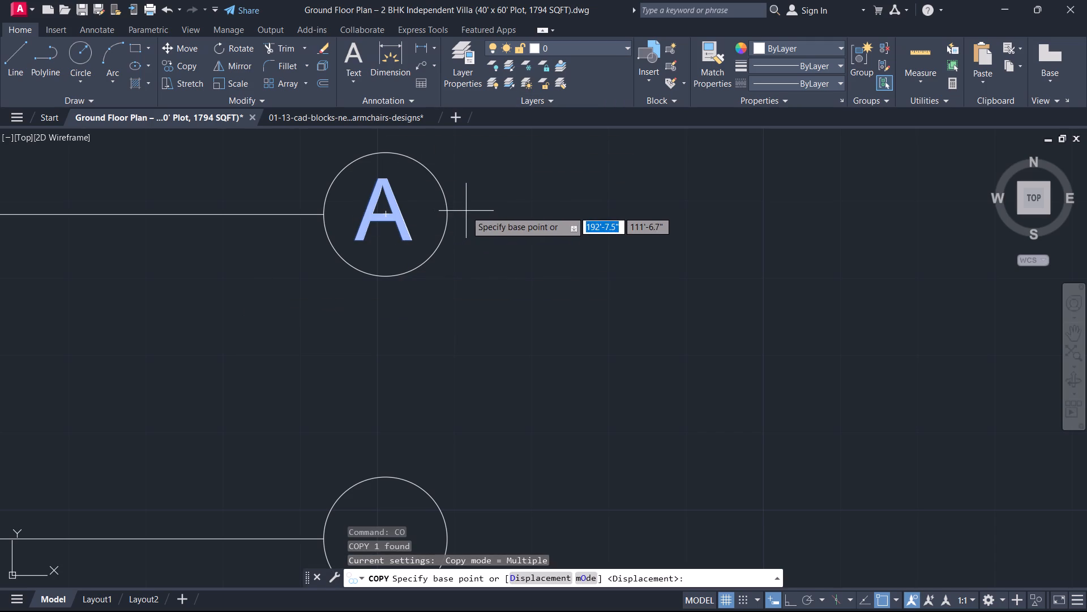
pyautogui.click(450, 216)
pyautogui.scroll(-2, 405, 386)
pyautogui.scroll(2, 468, 488)
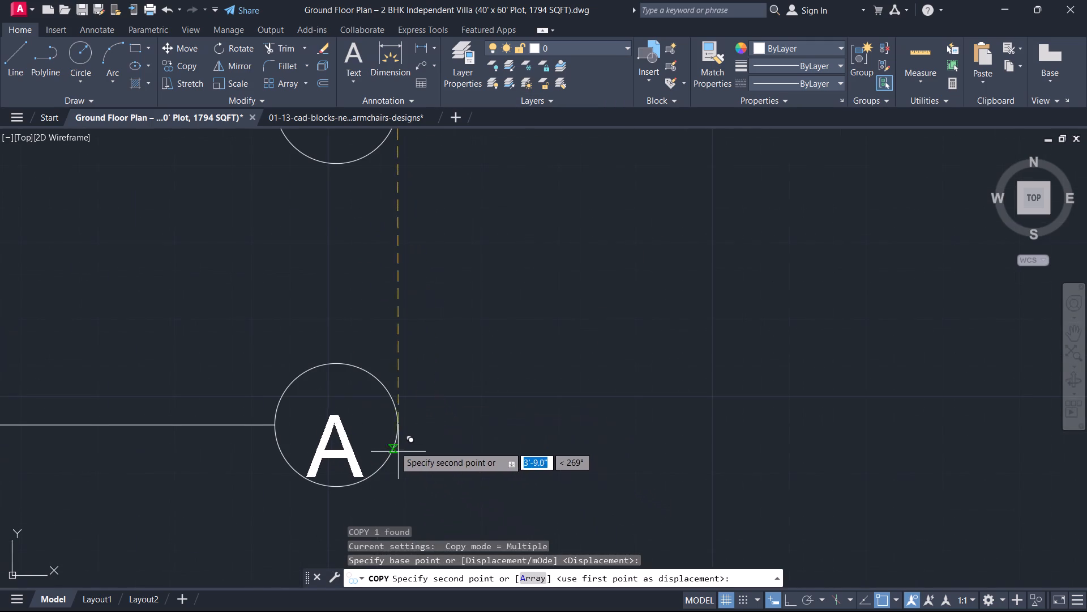
pyautogui.click(400, 430)
# Continue copying the A to the right quadrants of the third, fourth and fifth grid circles in the right column.
pyautogui.scroll(-4, 411, 458)
pyautogui.moveTo(417, 474); pyautogui.dragTo(347, 241, button='middle')
pyautogui.scroll(1, 329, 447)
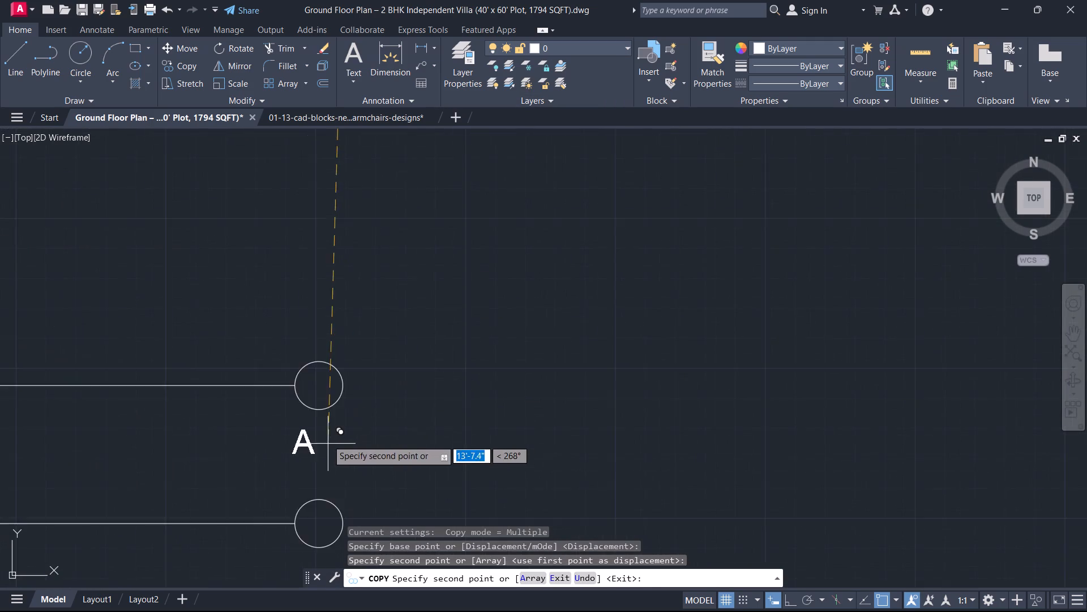
pyautogui.scroll(1, 327, 437)
pyautogui.click(356, 354)
pyautogui.scroll(-1, 345, 443)
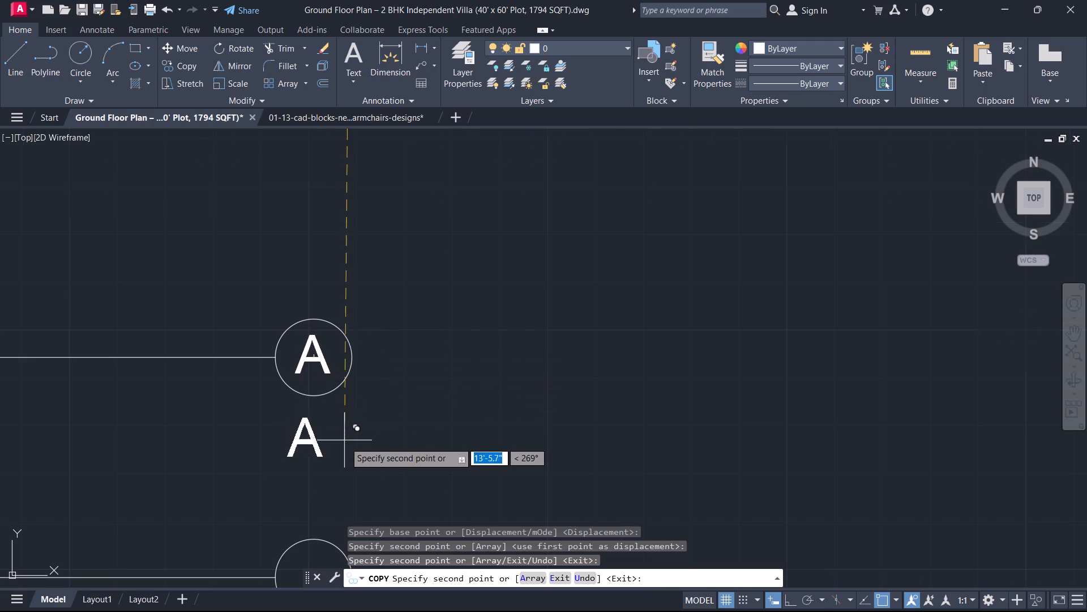
pyautogui.moveTo(345, 443); pyautogui.dragTo(266, 181, button='middle')
pyautogui.click(269, 262)
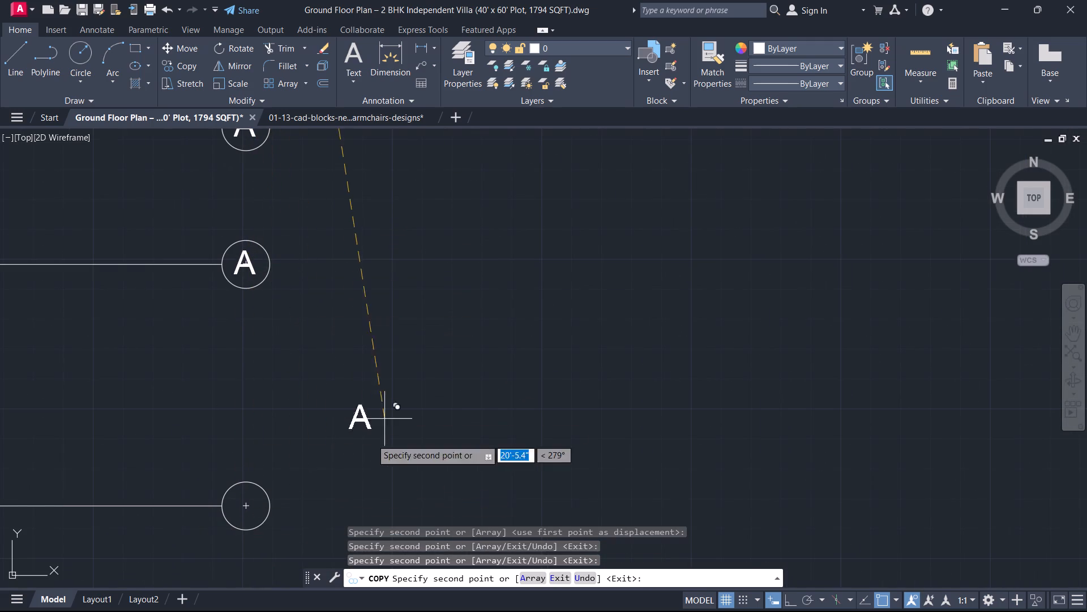
pyautogui.click(271, 509)
# Continue copying the A to the right quadrants of the sixth and seventh grid circles in the right column.
pyautogui.scroll(-3, 290, 514)
pyautogui.moveTo(306, 499); pyautogui.dragTo(394, 294, button='middle')
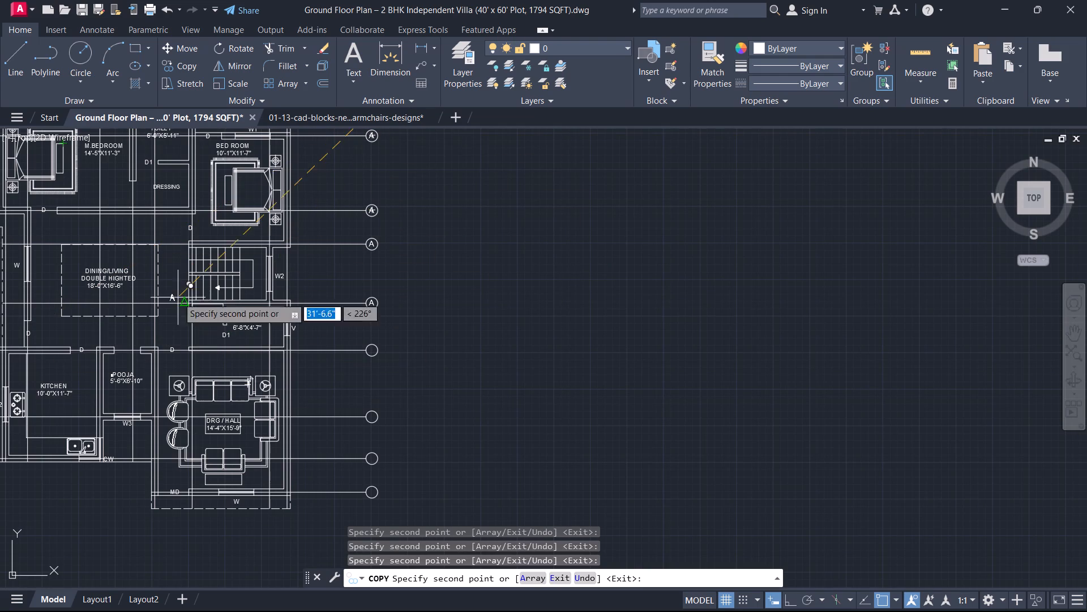
pyautogui.scroll(1, 267, 515)
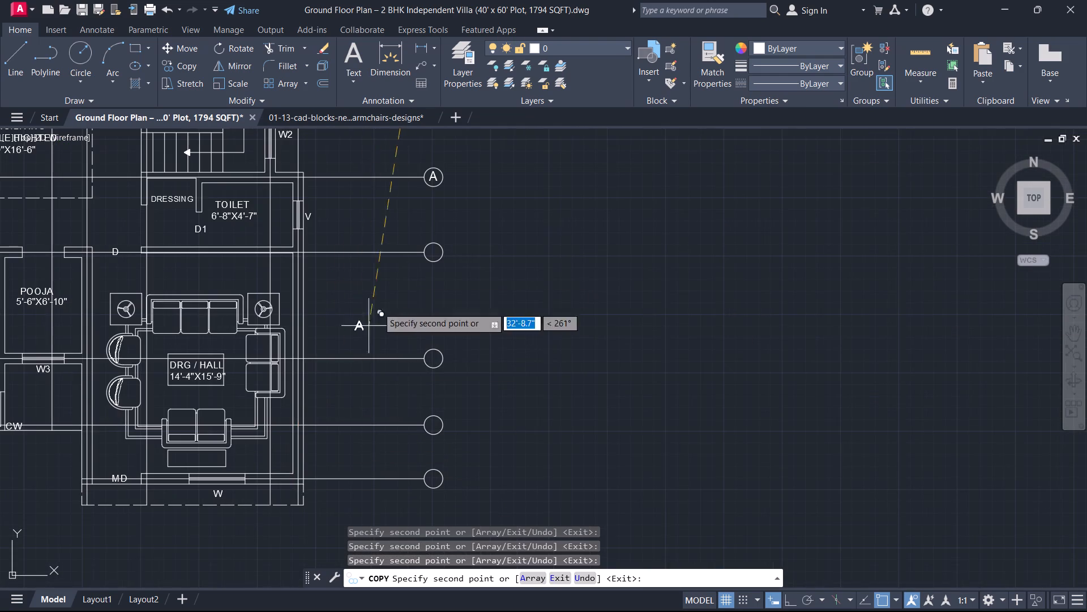
pyautogui.scroll(1, 418, 283)
pyautogui.click(461, 228)
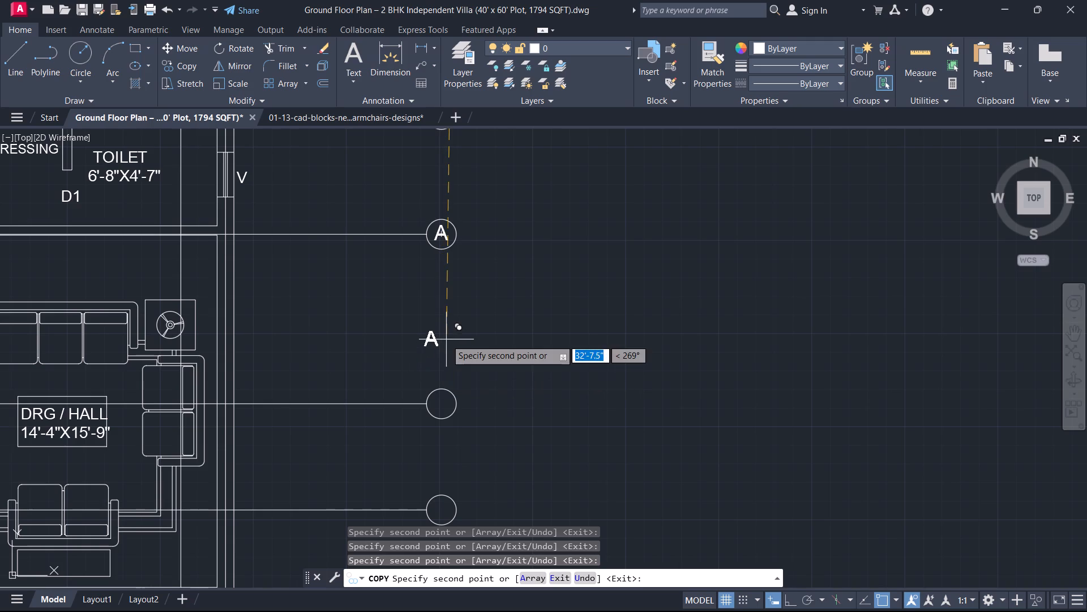
pyautogui.click(454, 401)
# Copy the A to the right quadrants of the eighth and ninth grid circles in the right column and end the copying.
pyautogui.scroll(-1, 457, 406)
pyautogui.scroll(-2, 486, 343)
pyautogui.middleClick(486, 343)
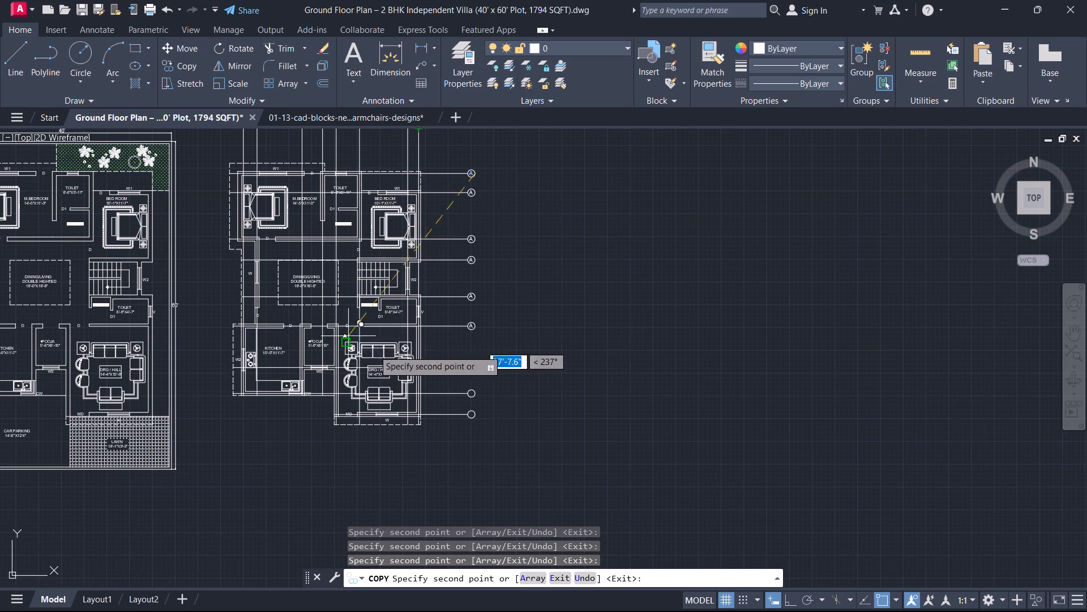
pyautogui.scroll(3, 488, 376)
pyautogui.scroll(4, 476, 511)
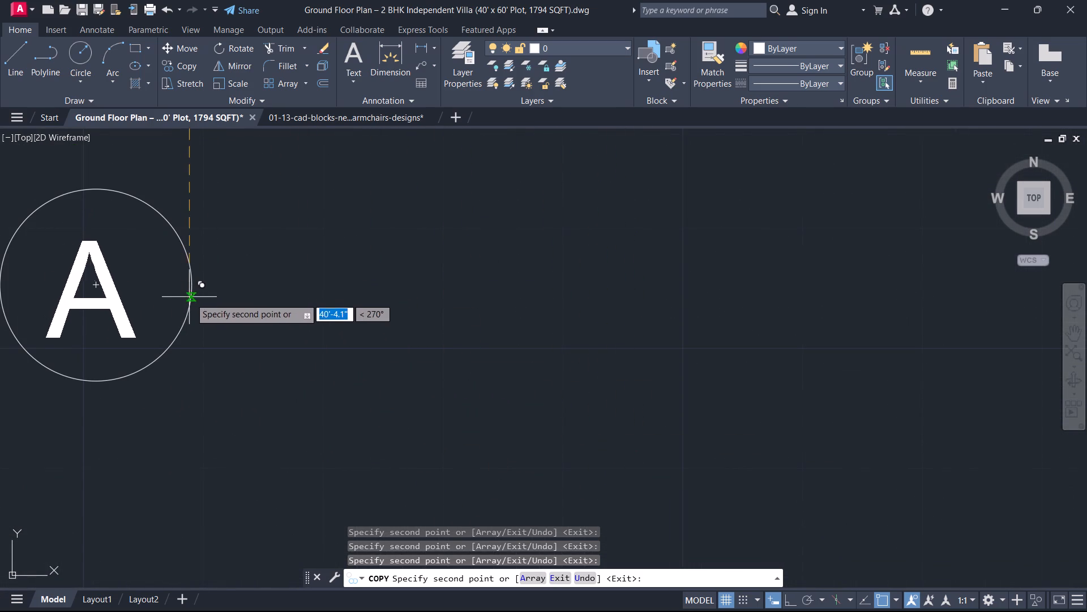
pyautogui.click(196, 283)
pyautogui.scroll(-4, 208, 354)
pyautogui.moveTo(209, 356); pyautogui.dragTo(187, 170, button='middle')
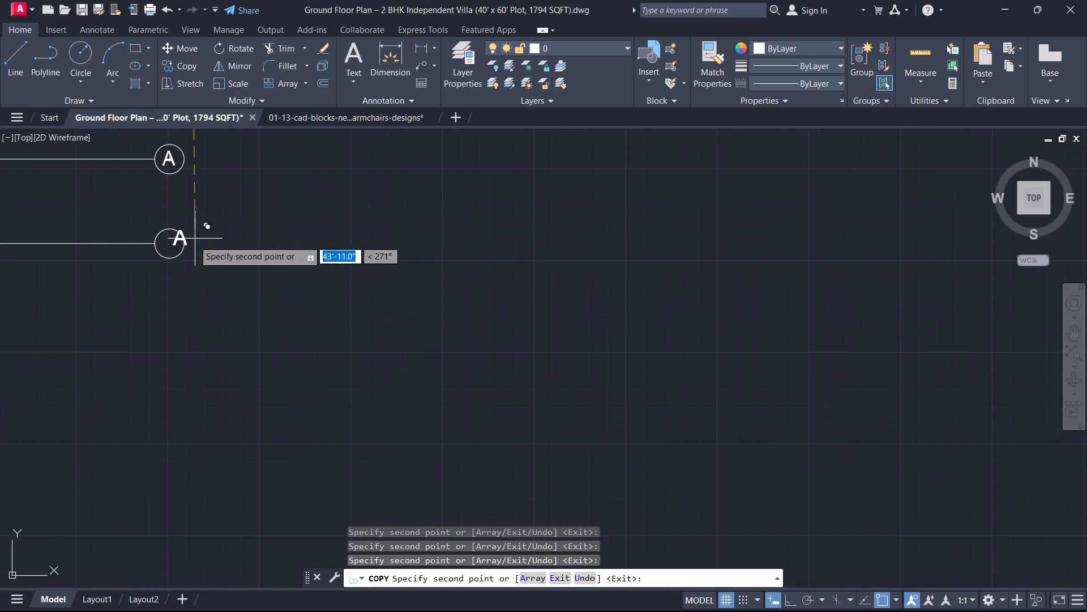
pyautogui.scroll(3, 183, 245)
pyautogui.click(190, 239)
pyautogui.rightClick(193, 239)
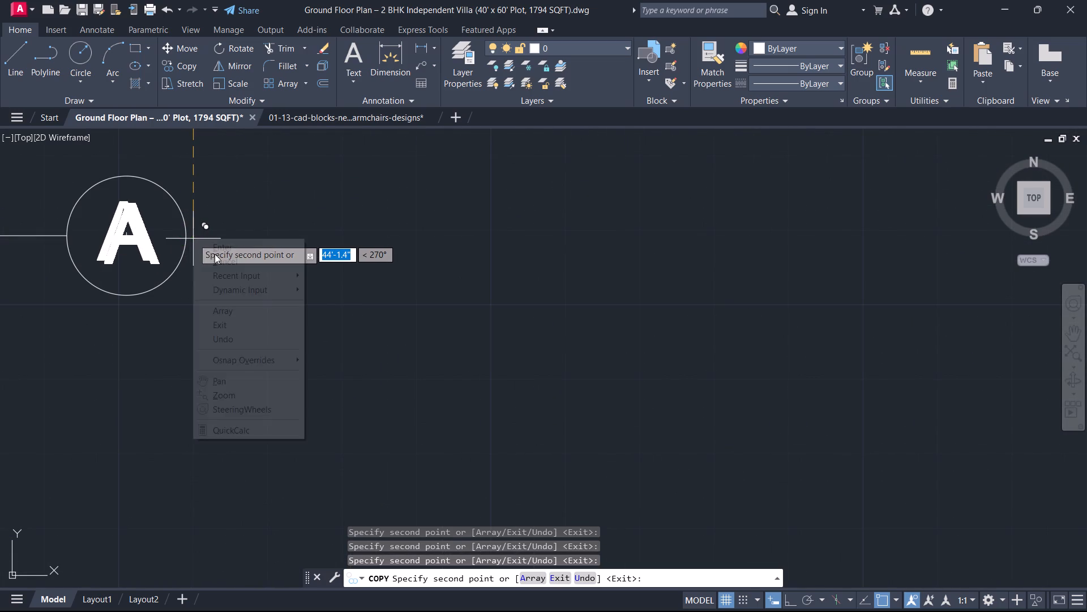
pyautogui.click(249, 255)
# Change the letter in the second top-row grid circle to B.
pyautogui.scroll(-10, 239, 267)
pyautogui.moveTo(198, 242); pyautogui.dragTo(182, 393, button='middle')
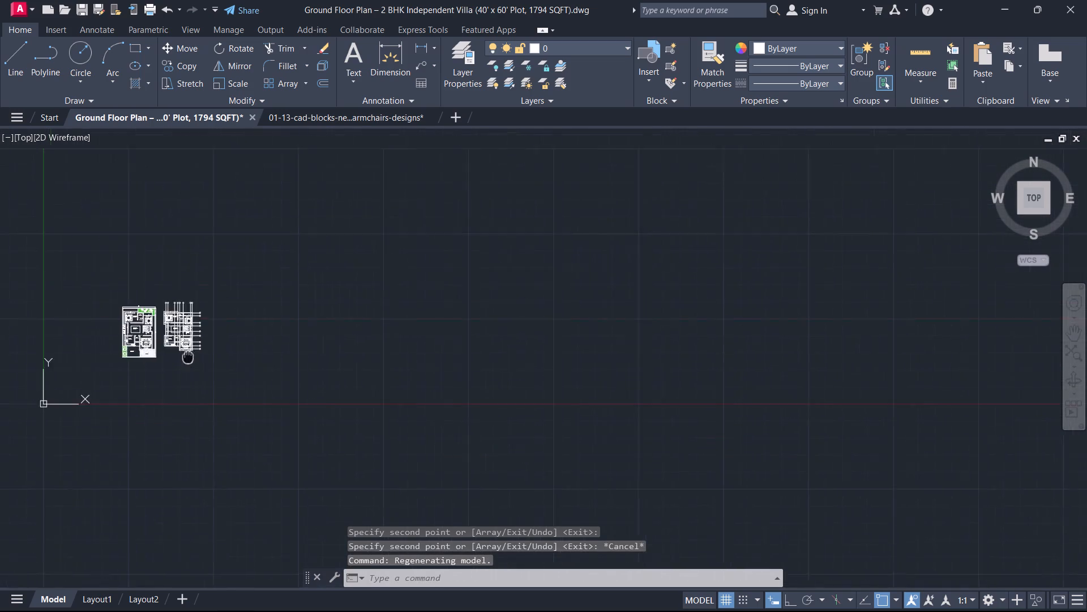
pyautogui.moveTo(182, 393); pyautogui.dragTo(185, 437, button='middle')
pyautogui.scroll(3, 186, 384)
pyautogui.scroll(3, 103, 480)
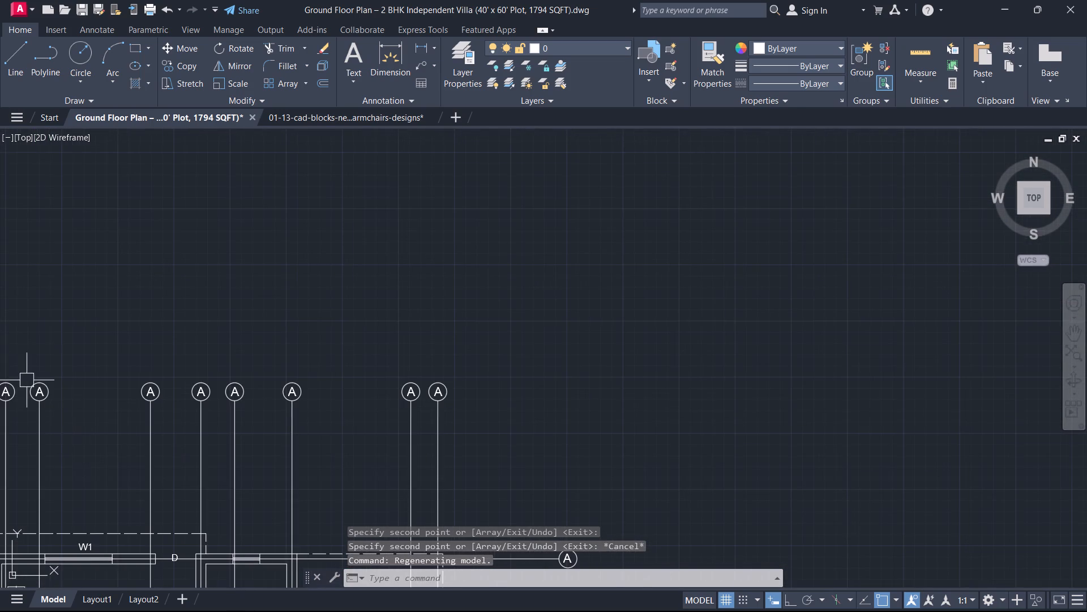
pyautogui.scroll(1, 24, 377)
pyautogui.moveTo(23, 377); pyautogui.dragTo(214, 322, button='middle')
pyautogui.scroll(3, 207, 351)
pyautogui.doubleClick(174, 331)
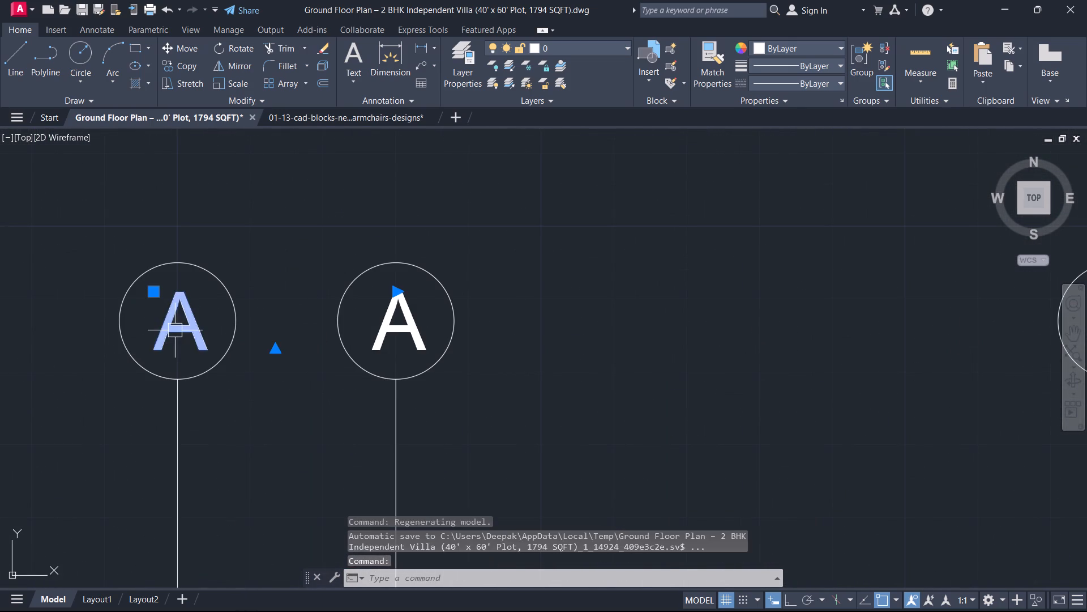
pyautogui.click(426, 324)
pyautogui.doubleClick(416, 327)
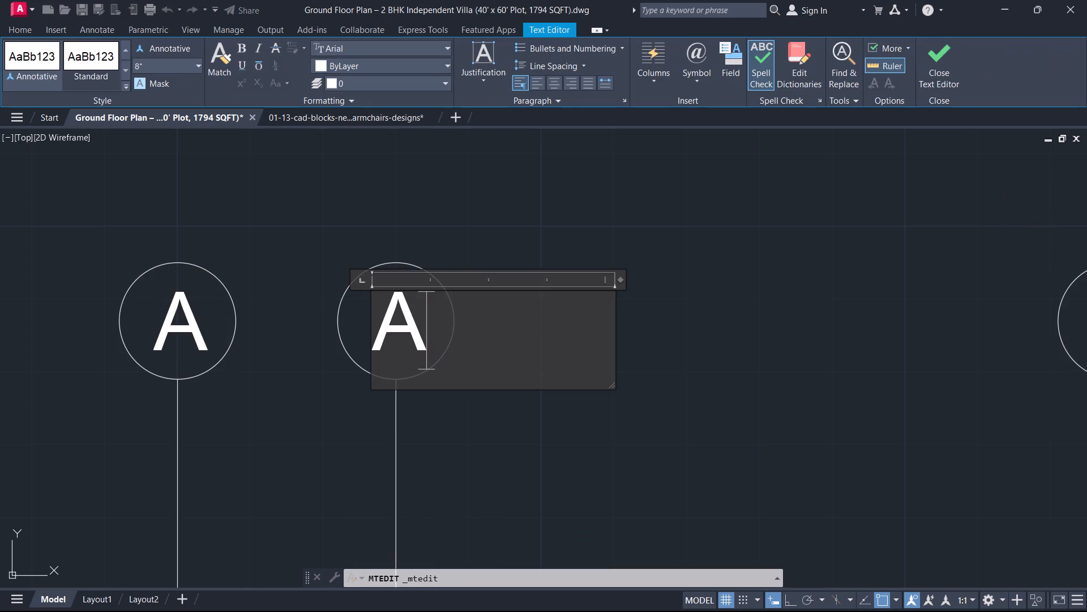
pyautogui.press('BackSpace')
pyautogui.press('b')
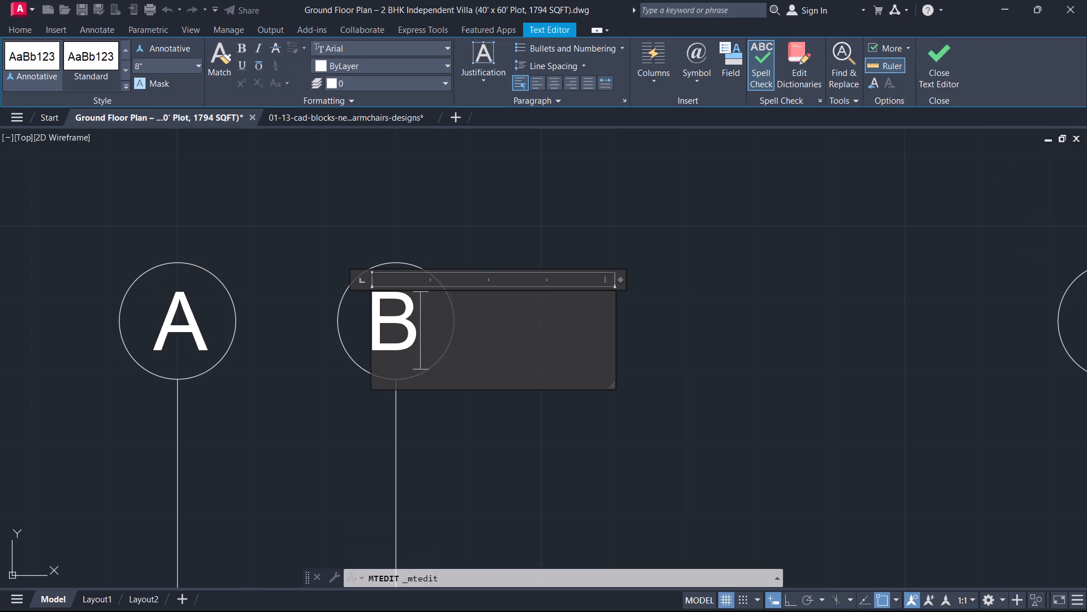
pyautogui.moveTo(157, 0); pyautogui.dragTo(186, 84)
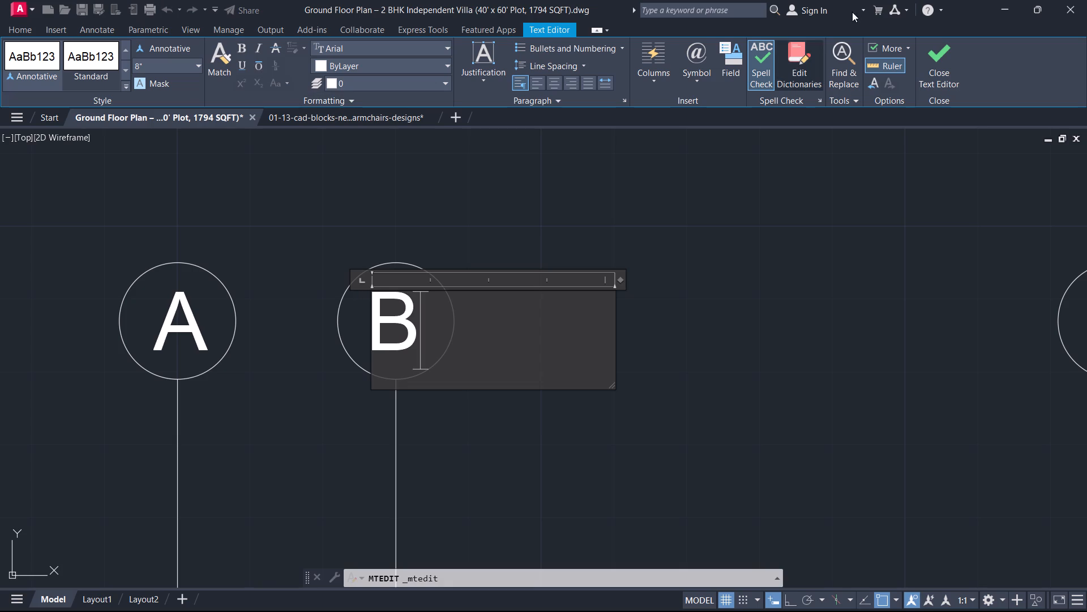
pyautogui.click(937, 65)
# Change the letter in the third top-row grid circle to C.
pyautogui.scroll(-3, 768, 275)
pyautogui.moveTo(731, 268); pyautogui.dragTo(400, 427, button='middle')
pyautogui.scroll(2, 560, 428)
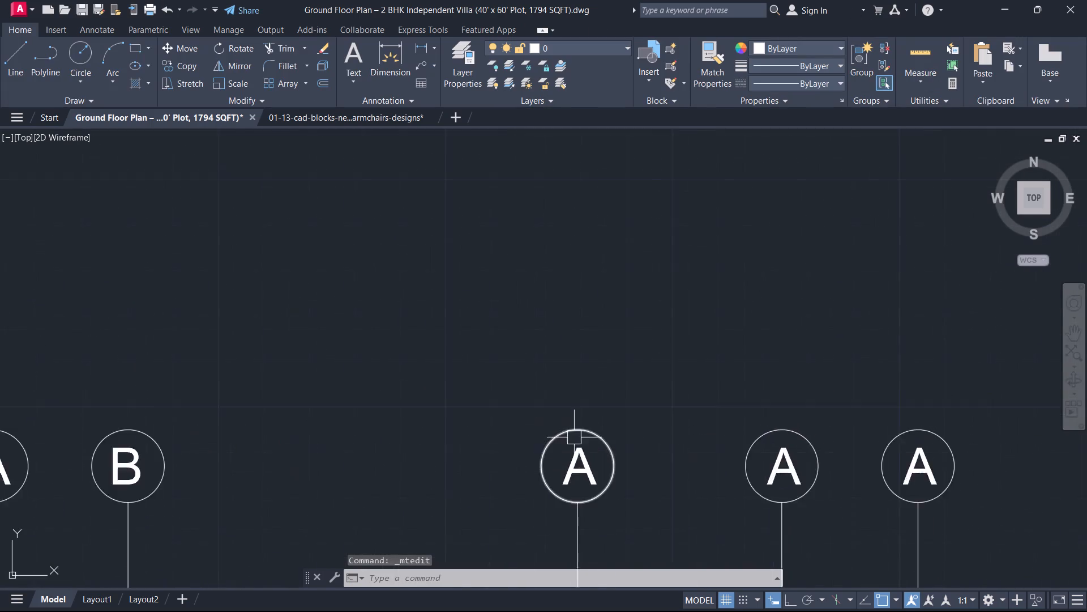
pyautogui.scroll(2, 588, 448)
pyautogui.moveTo(580, 447); pyautogui.dragTo(451, 192, button='middle')
pyautogui.doubleClick(426, 239)
pyautogui.click(493, 239)
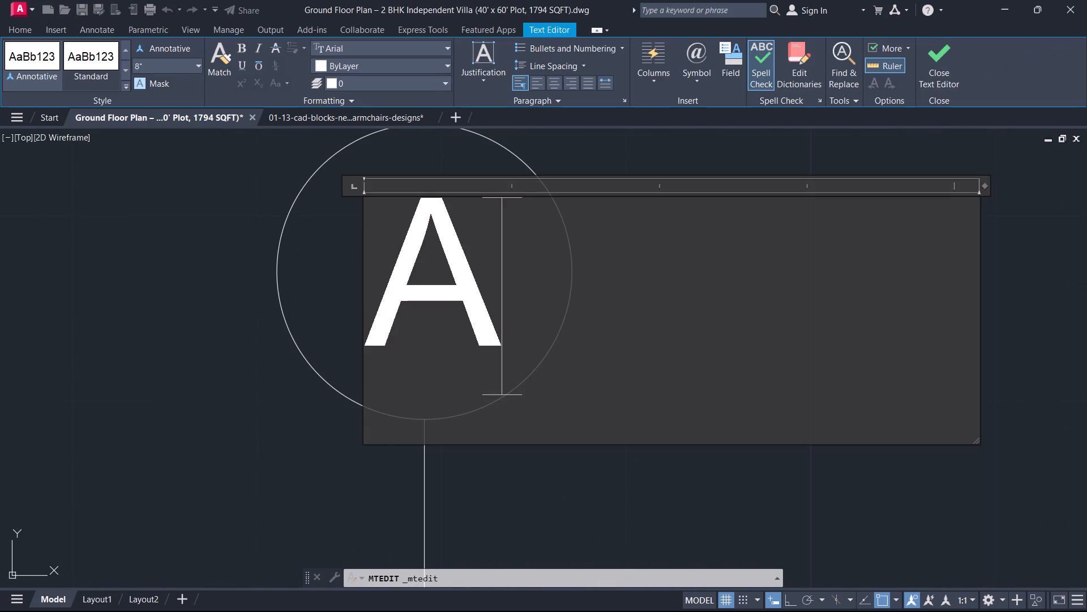
pyautogui.press('BackSpace')
pyautogui.press('c')
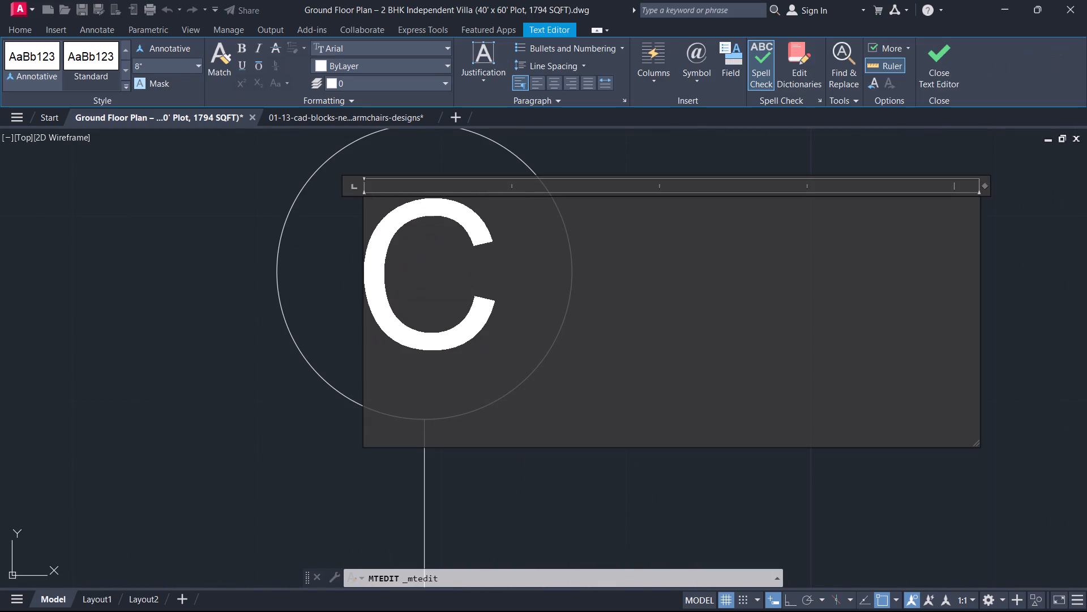
pyautogui.click(241, 236)
# Change the letter in the fourth top-row grid circle to D.
pyautogui.scroll(-4, 474, 274)
pyautogui.scroll(2, 600, 266)
pyautogui.doubleClick(601, 267)
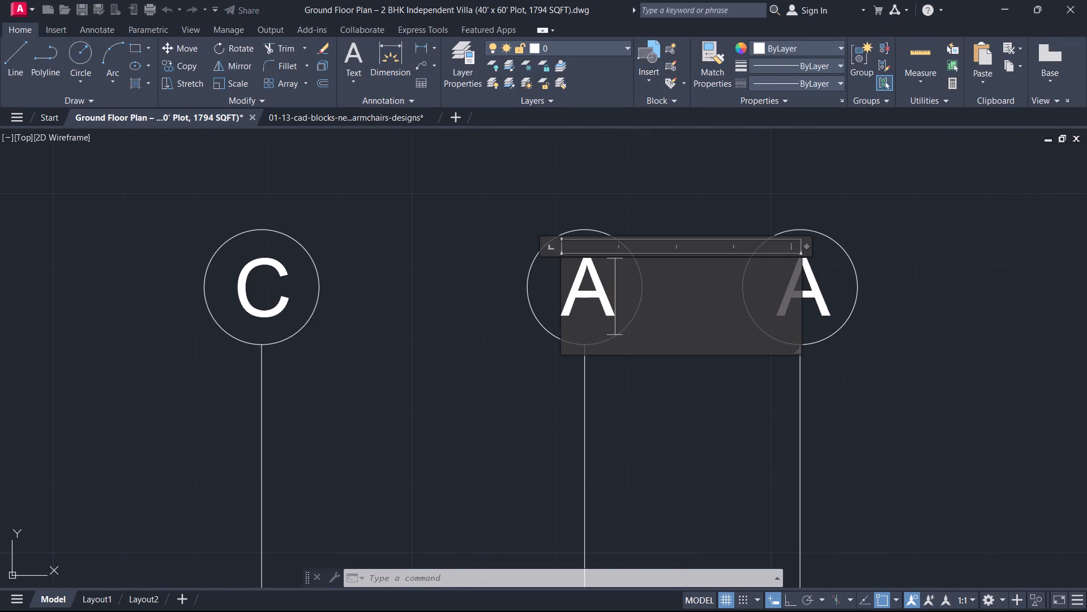
pyautogui.press('BackSpace')
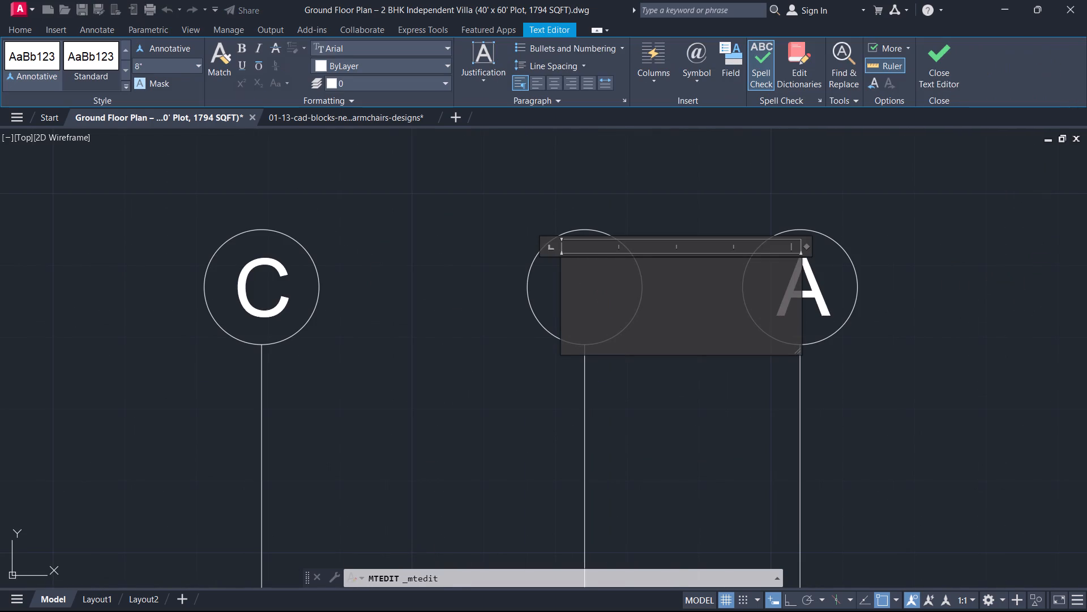
pyautogui.press('d')
pyautogui.click(456, 273)
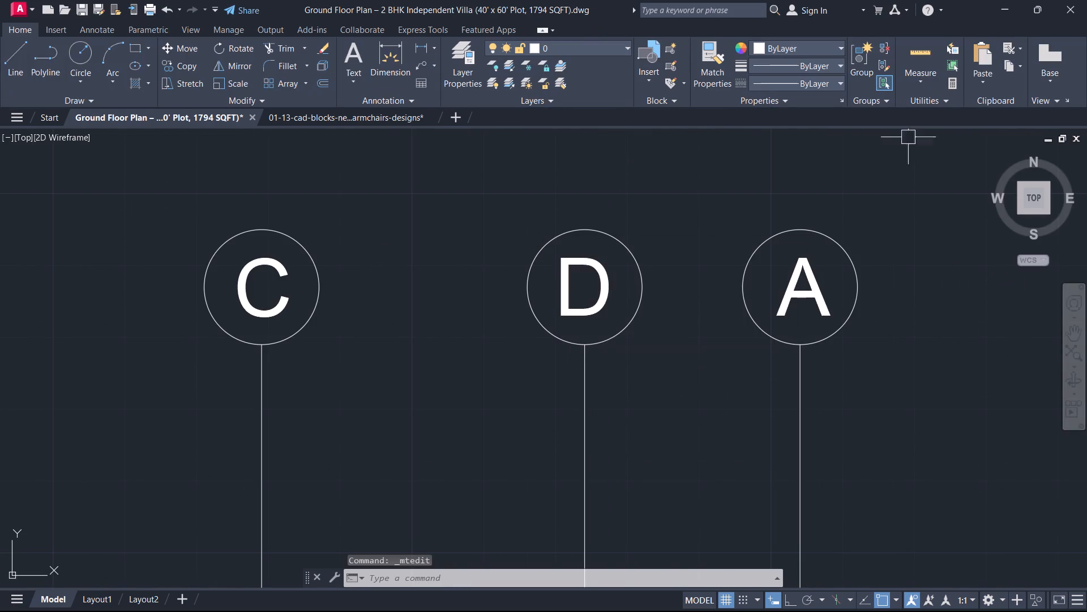
# Change the letter in the fifth top-row grid circle to E.
pyautogui.doubleClick(807, 293)
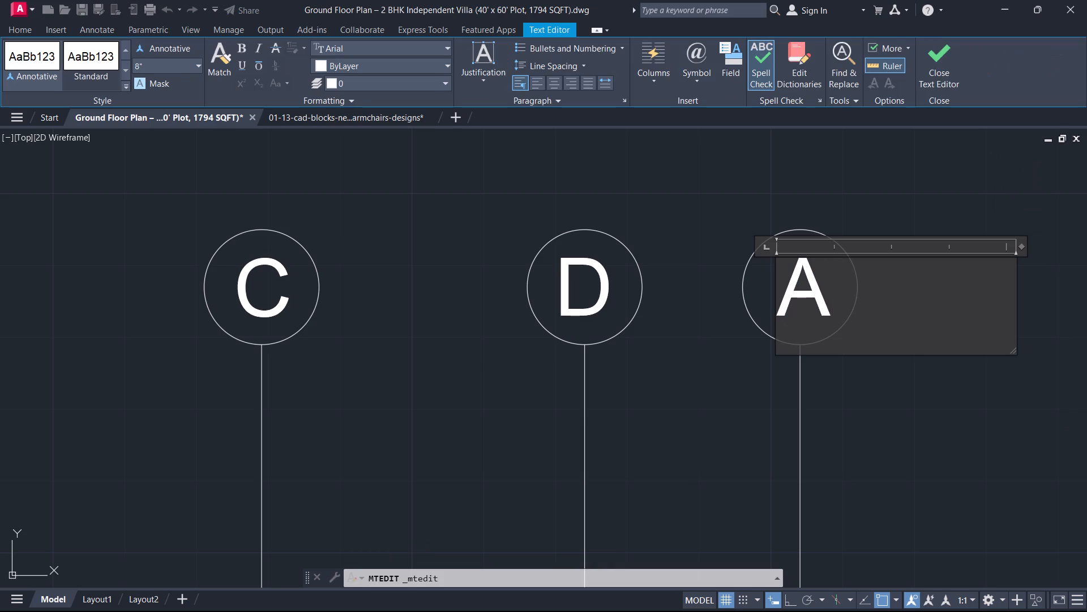
pyautogui.press('BackSpace')
pyautogui.press('f')
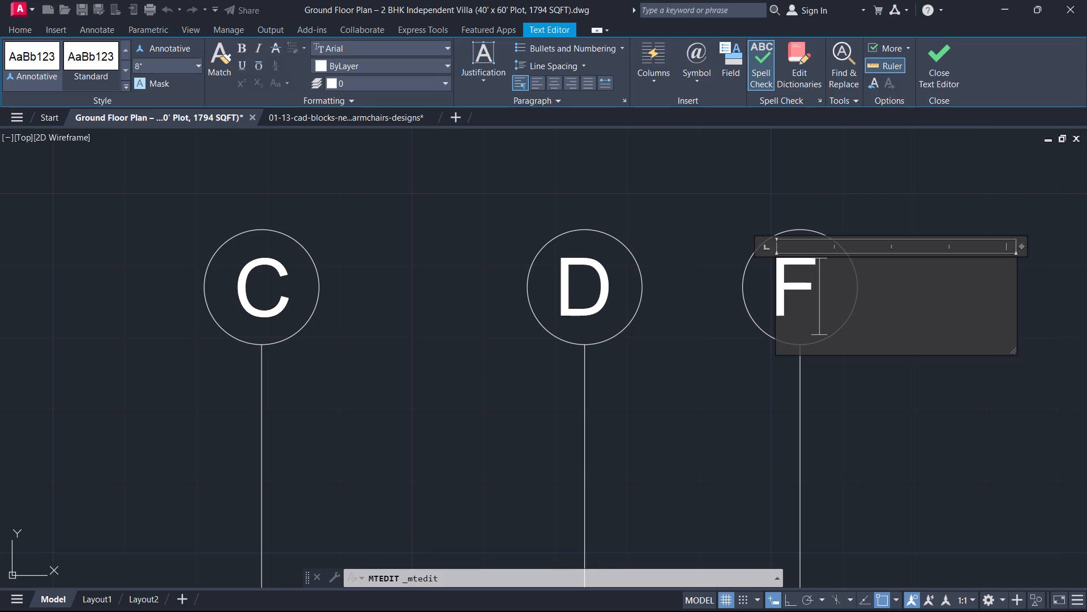
pyautogui.press('BackSpace')
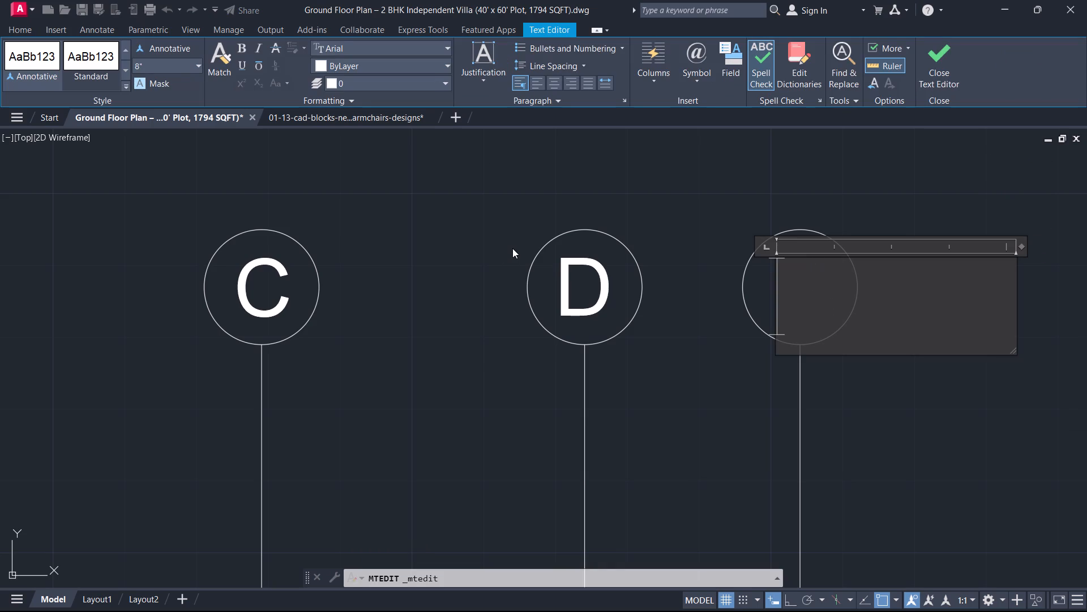
pyautogui.press('e')
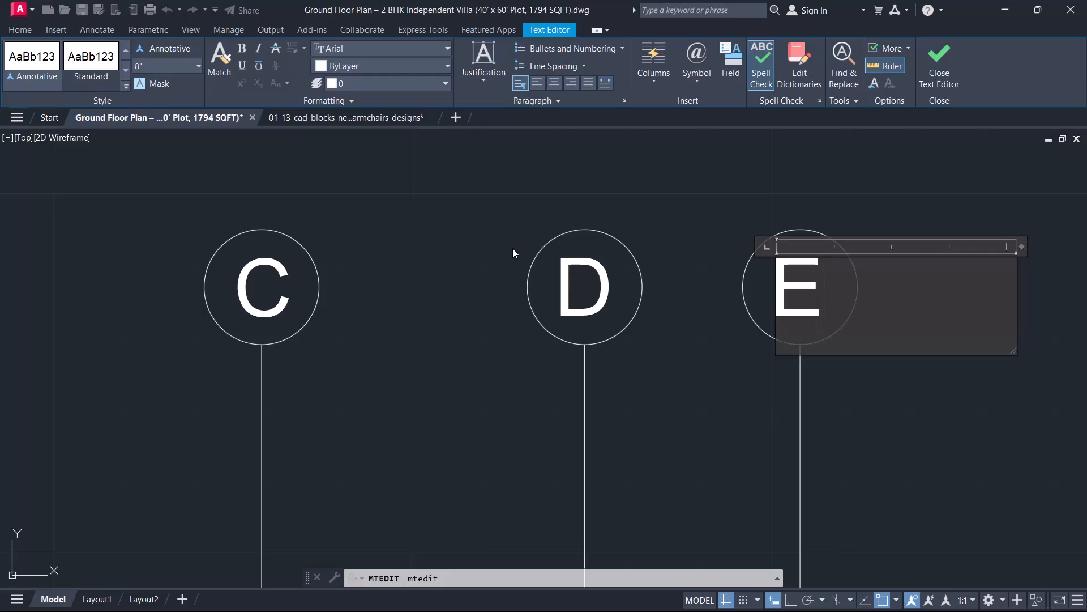
pyautogui.moveTo(262, 0); pyautogui.dragTo(421, 41)
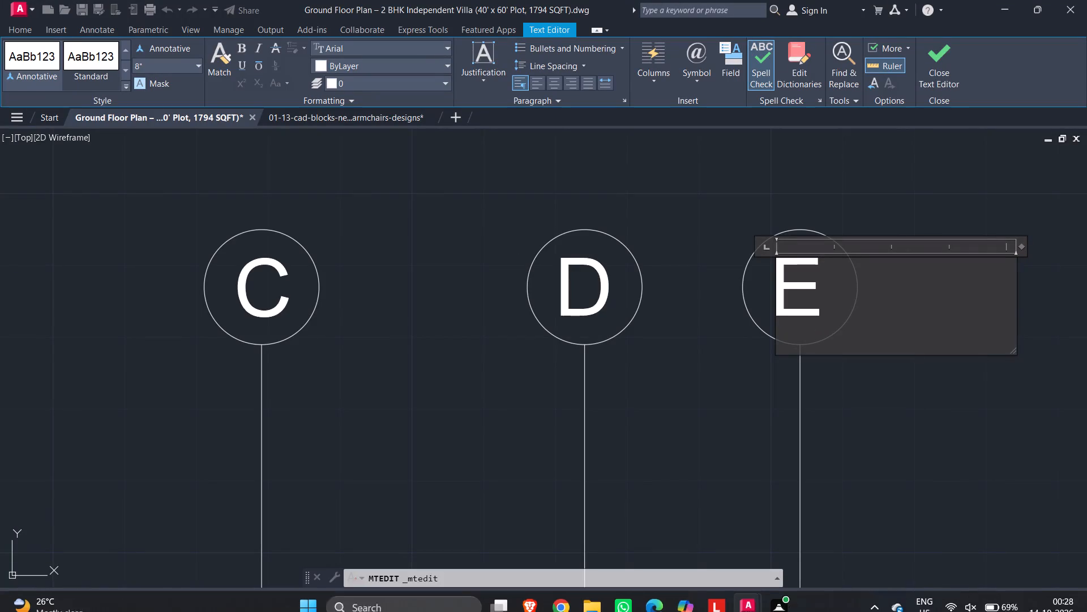
pyautogui.moveTo(898, 287); pyautogui.dragTo(933, 314)
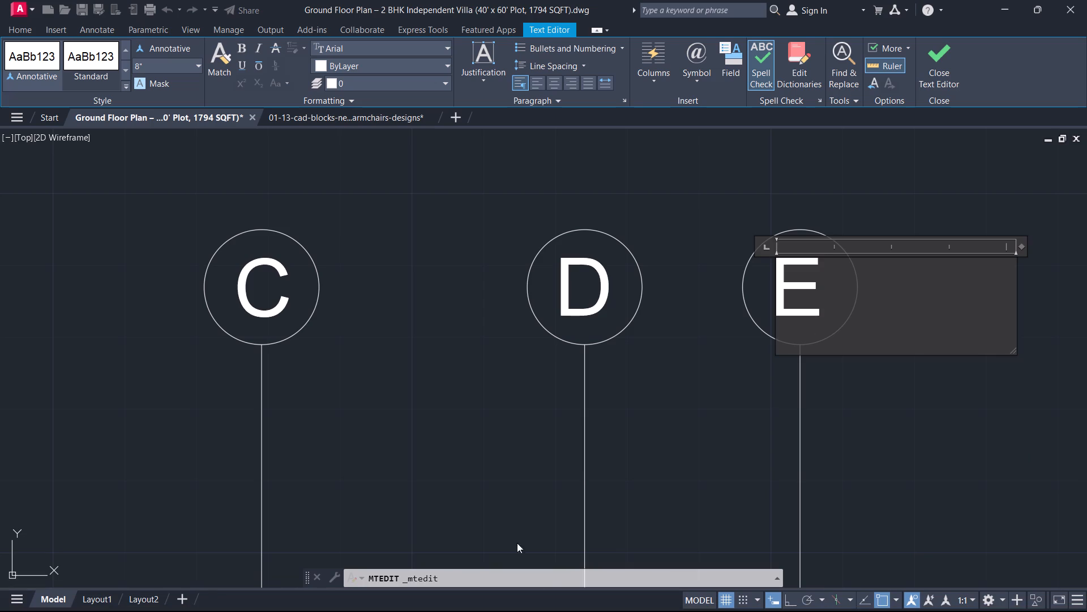
pyautogui.click(667, 282)
# Change the letter in the sixth top-row grid circle to F.
pyautogui.scroll(-3, 899, 190)
pyautogui.moveTo(899, 190); pyautogui.dragTo(180, 258, button='middle')
pyautogui.scroll(2, 305, 317)
pyautogui.scroll(2, 186, 220)
pyautogui.doubleClick(165, 252)
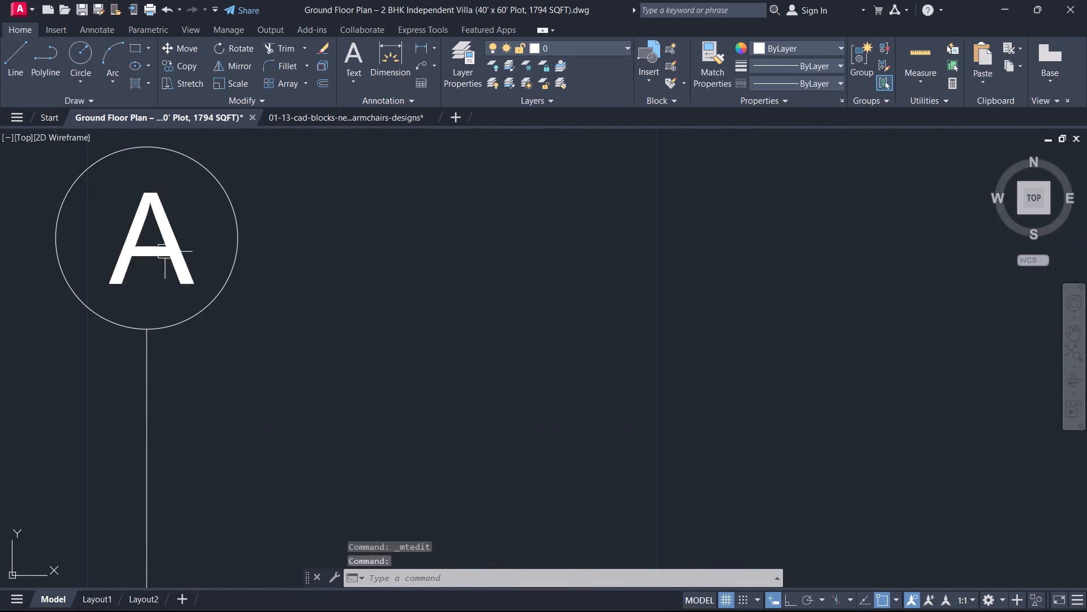
pyautogui.press('BackSpace')
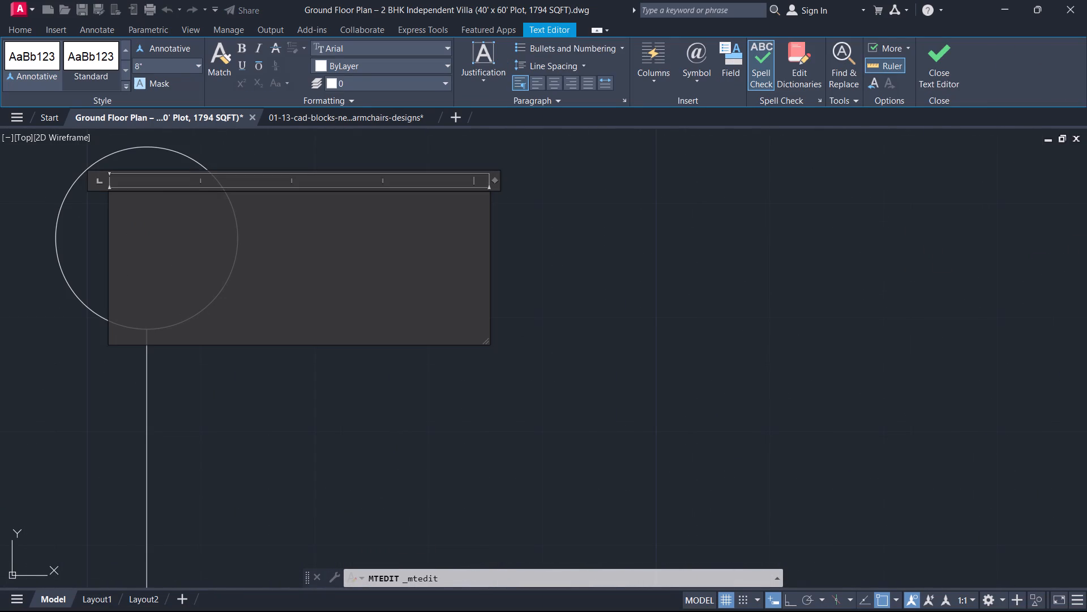
pyautogui.press('f')
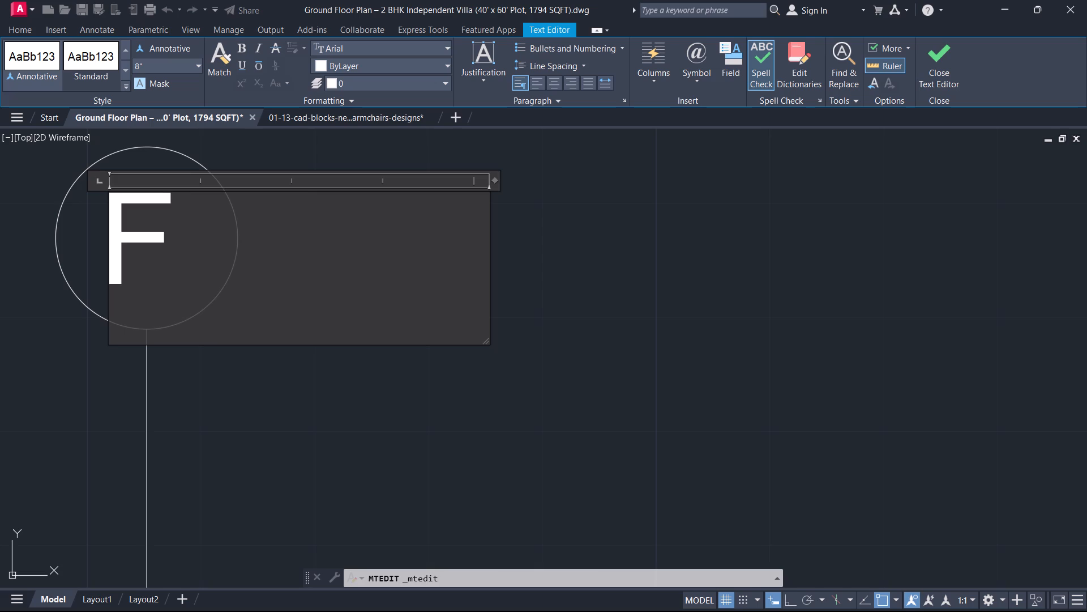
pyautogui.click(545, 258)
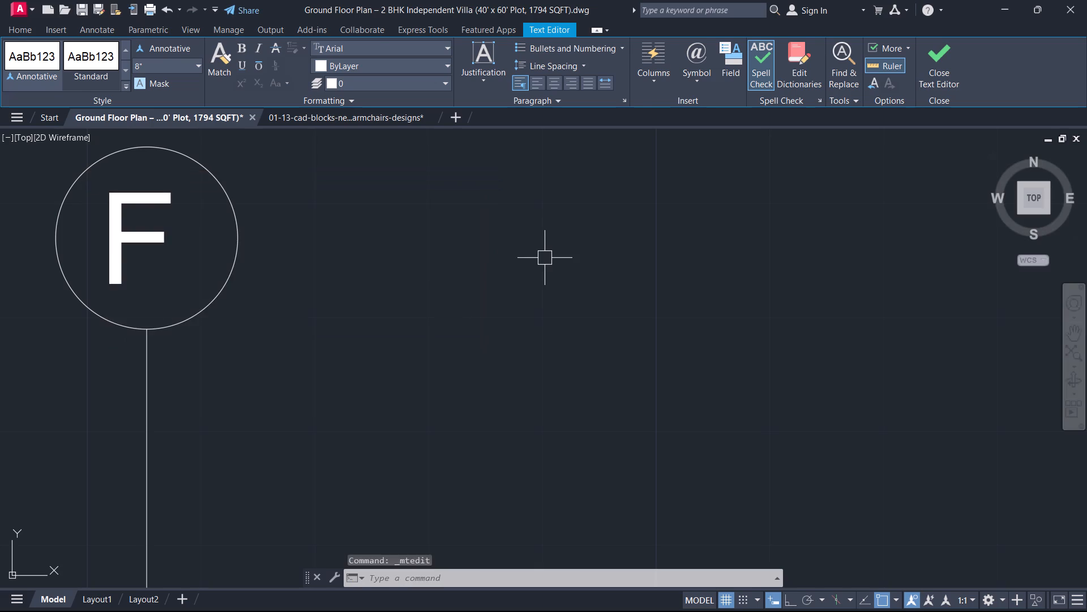
# Change the letter in the seventh top-row grid circle to G.
pyautogui.scroll(-3, 545, 266)
pyautogui.moveTo(548, 270); pyautogui.dragTo(246, 449, button='middle')
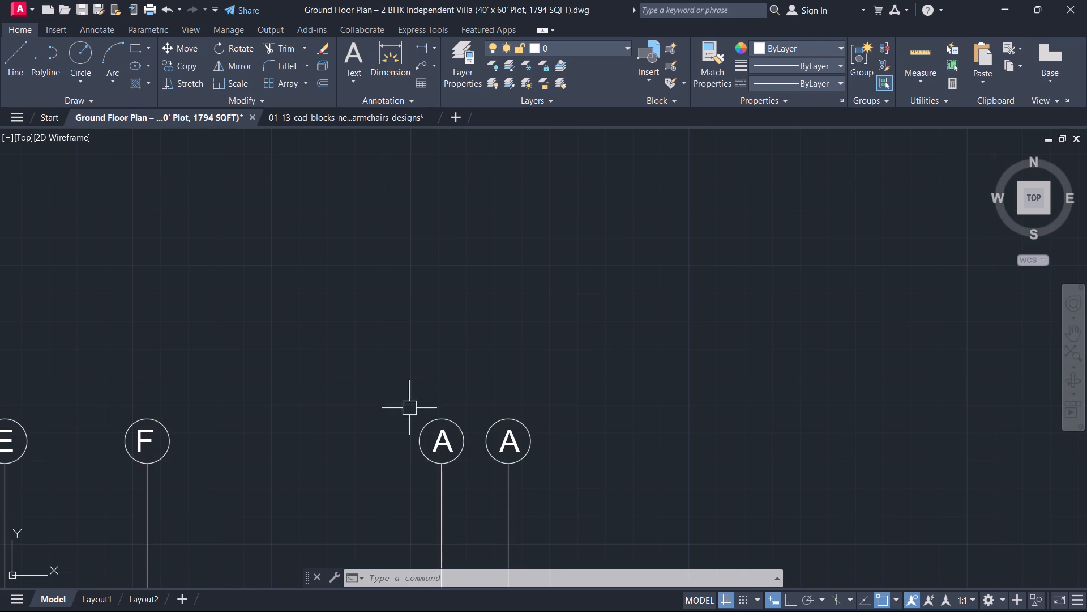
pyautogui.scroll(1, 432, 414)
pyautogui.doubleClick(461, 477)
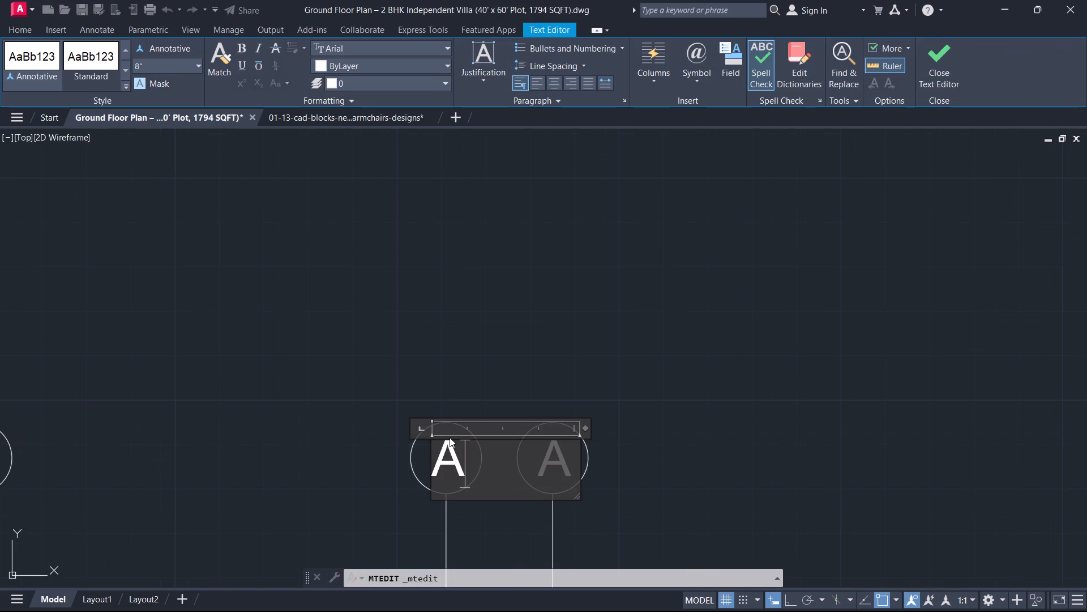
pyautogui.press('BackSpace')
pyautogui.press('g')
pyautogui.click(568, 423)
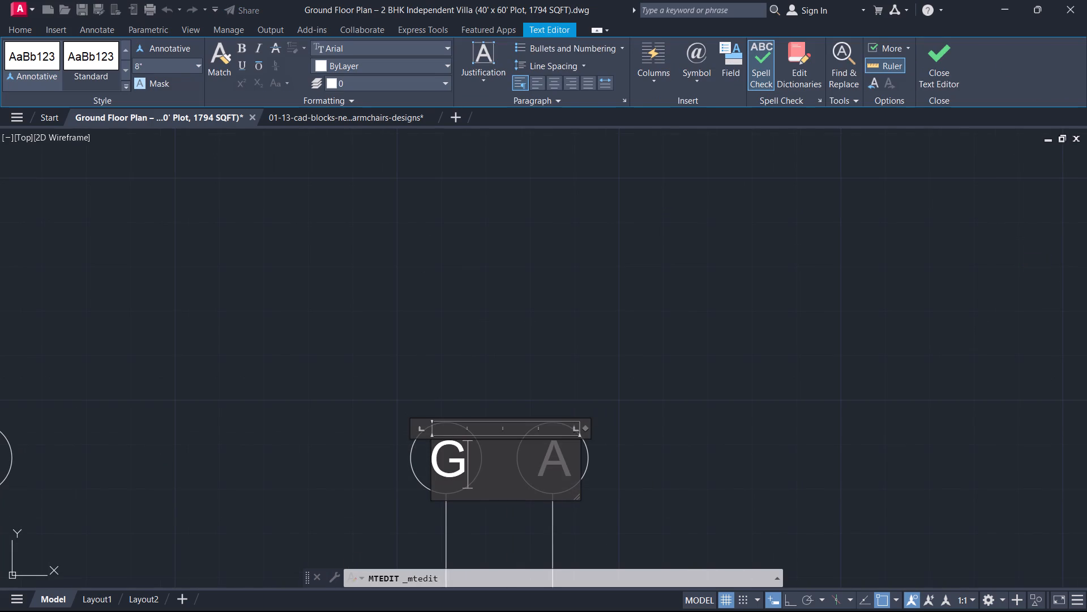
pyautogui.click(520, 402)
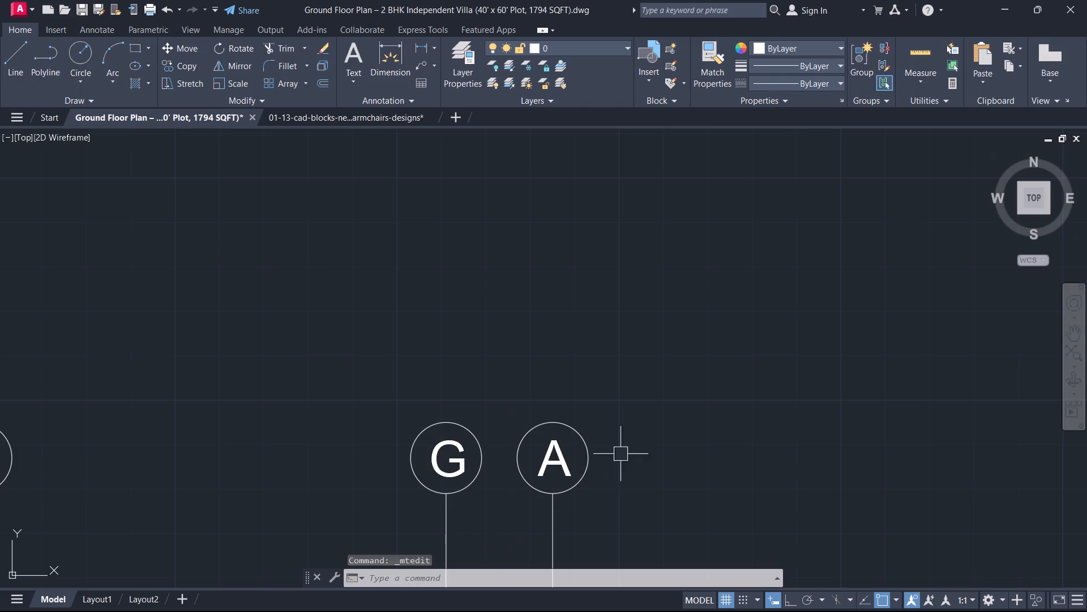
# Change the letter in the eighth top-row grid circle to H.
pyautogui.scroll(3, 529, 569)
pyautogui.moveTo(564, 463); pyautogui.dragTo(451, 459, button='middle')
pyautogui.doubleClick(472, 447)
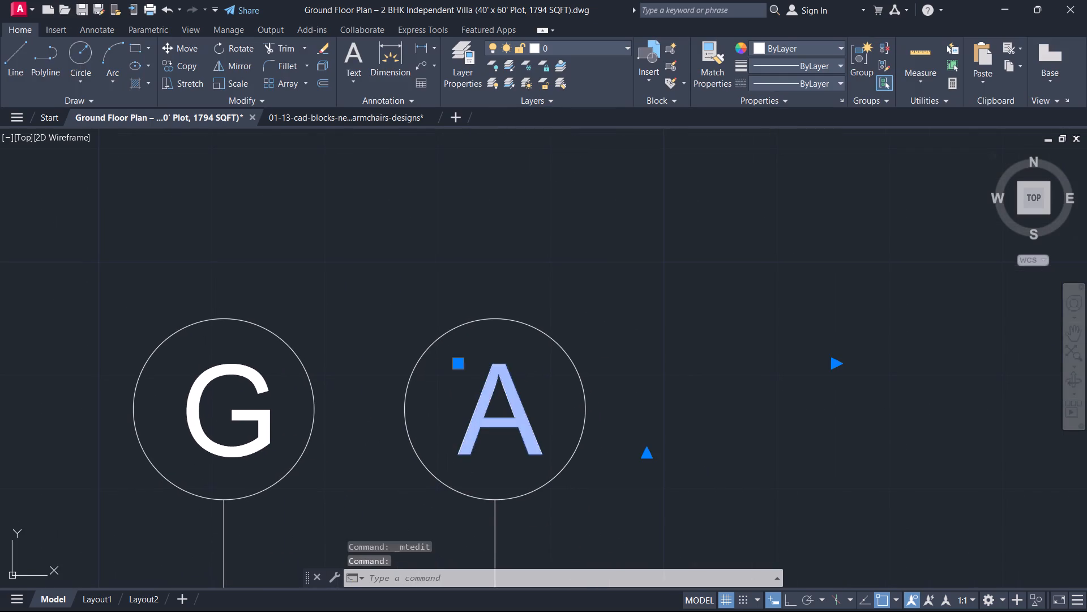
pyautogui.press('BackSpace')
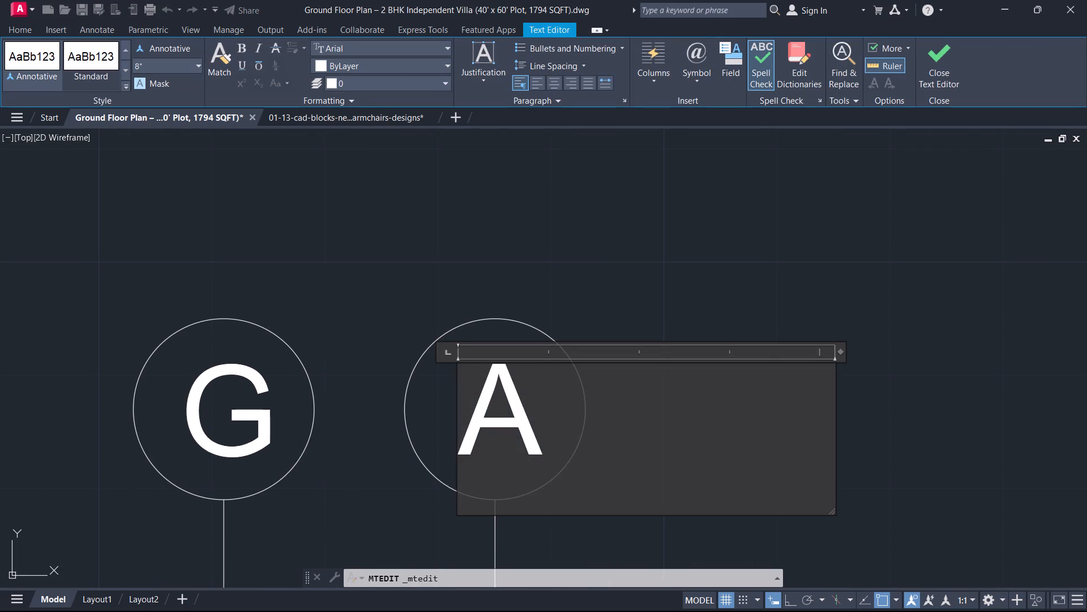
pyautogui.press('Right')
pyautogui.press('BackSpace')
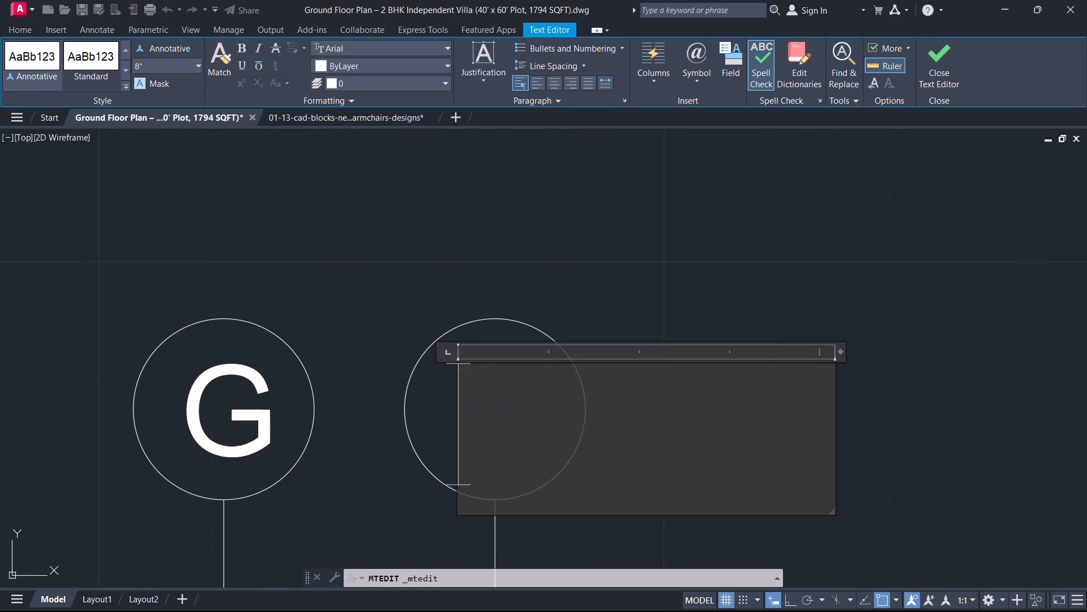
pyautogui.press('h')
pyautogui.click(299, 241)
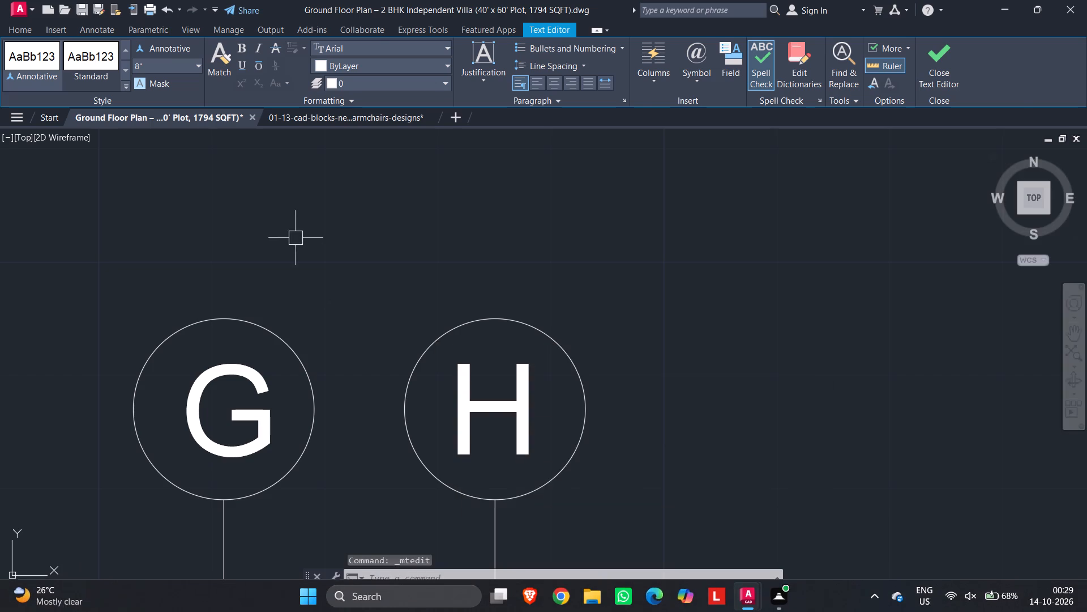
# Change the label in the topmost grid circle of the plan's right column from a letter to the number 1.
pyautogui.scroll(-3, 307, 261)
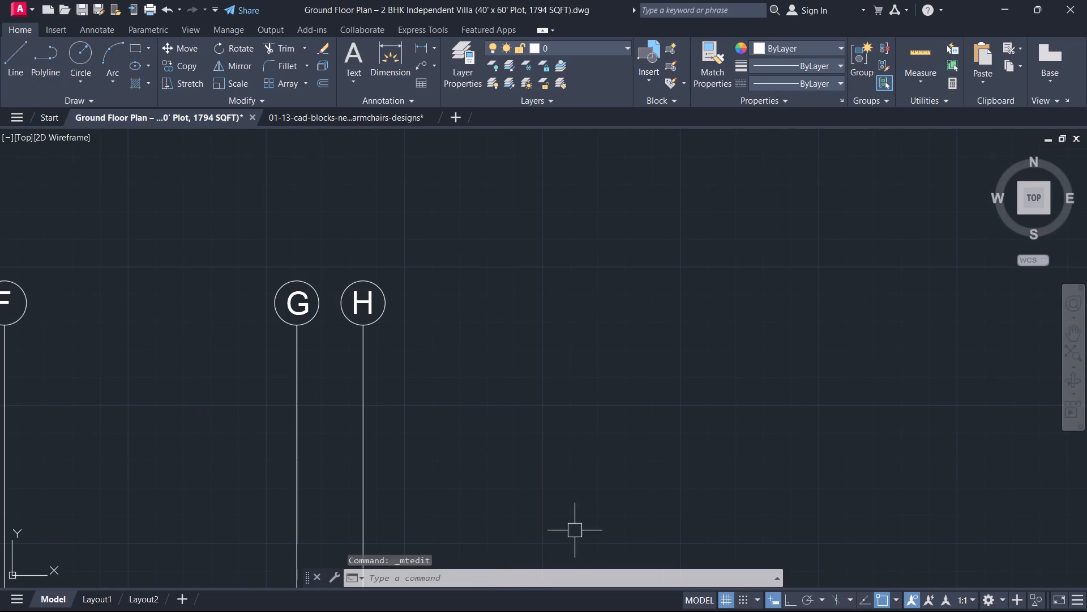
pyautogui.scroll(-3, 613, 301)
pyautogui.scroll(3, 607, 405)
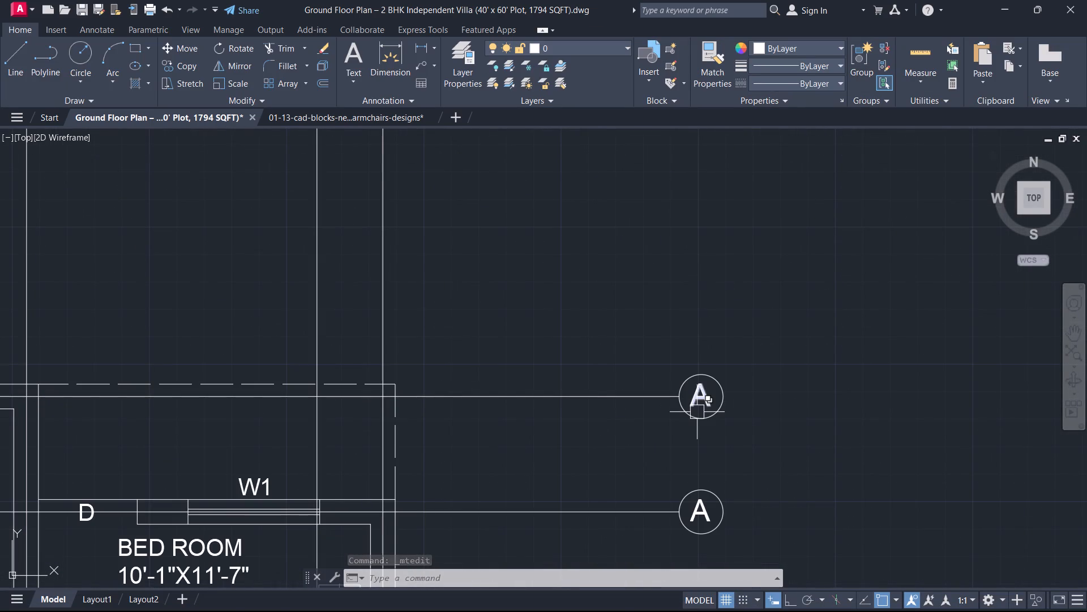
pyautogui.moveTo(675, 408); pyautogui.dragTo(495, 388, button='middle')
pyautogui.scroll(2, 495, 388)
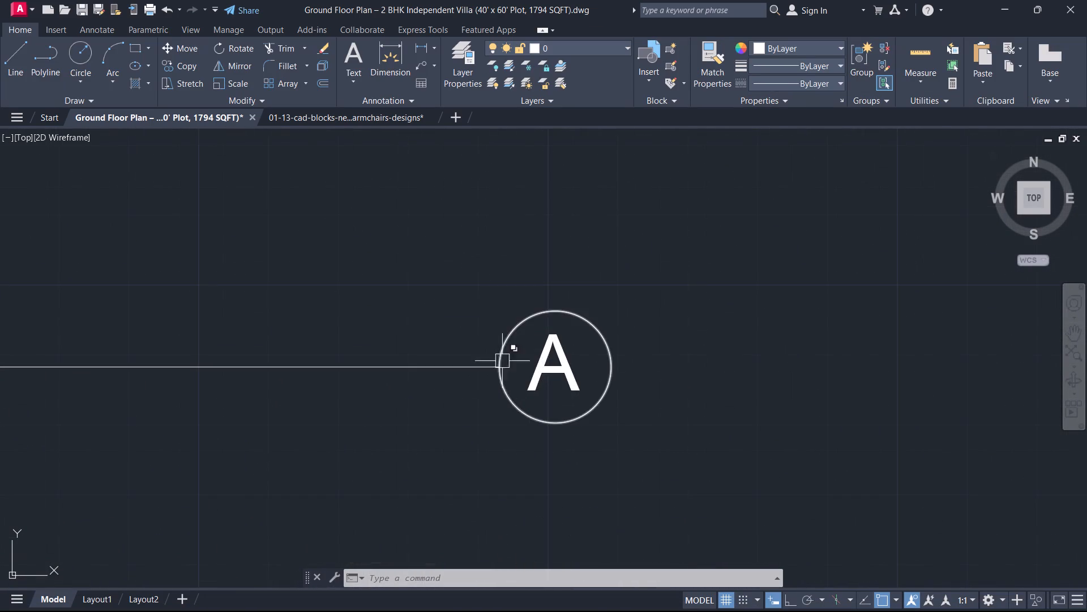
pyautogui.doubleClick(574, 377)
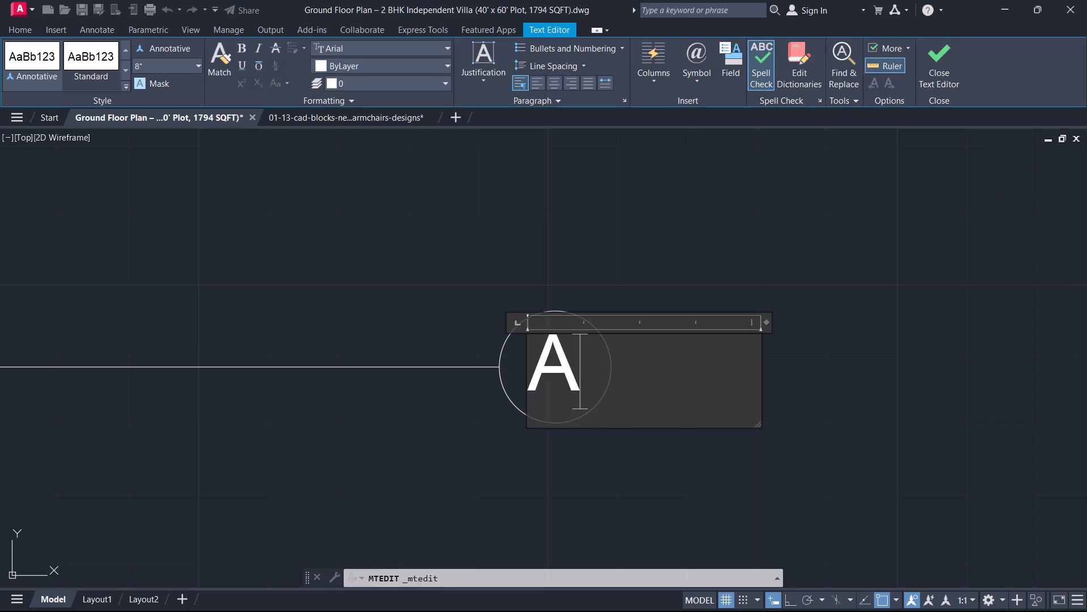
pyautogui.press('BackSpace')
pyautogui.press('1')
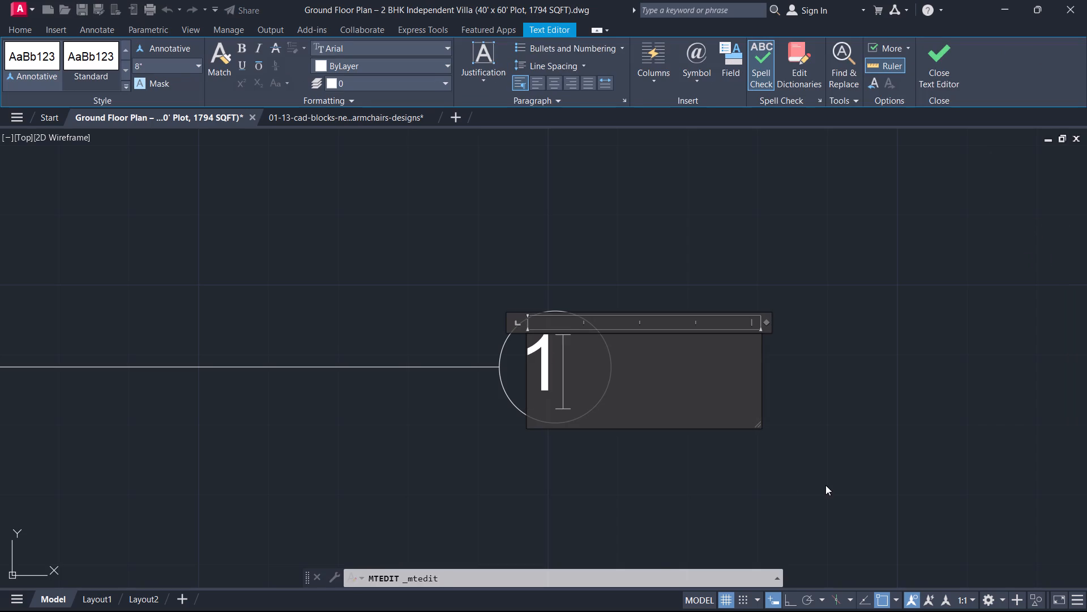
# Change the label in the second grid circle of the plan's right column to the number 2.
pyautogui.scroll(-3, 768, 475)
pyautogui.moveTo(754, 466); pyautogui.dragTo(711, 314, button='middle')
pyautogui.scroll(4, 678, 367)
pyautogui.doubleClick(624, 381)
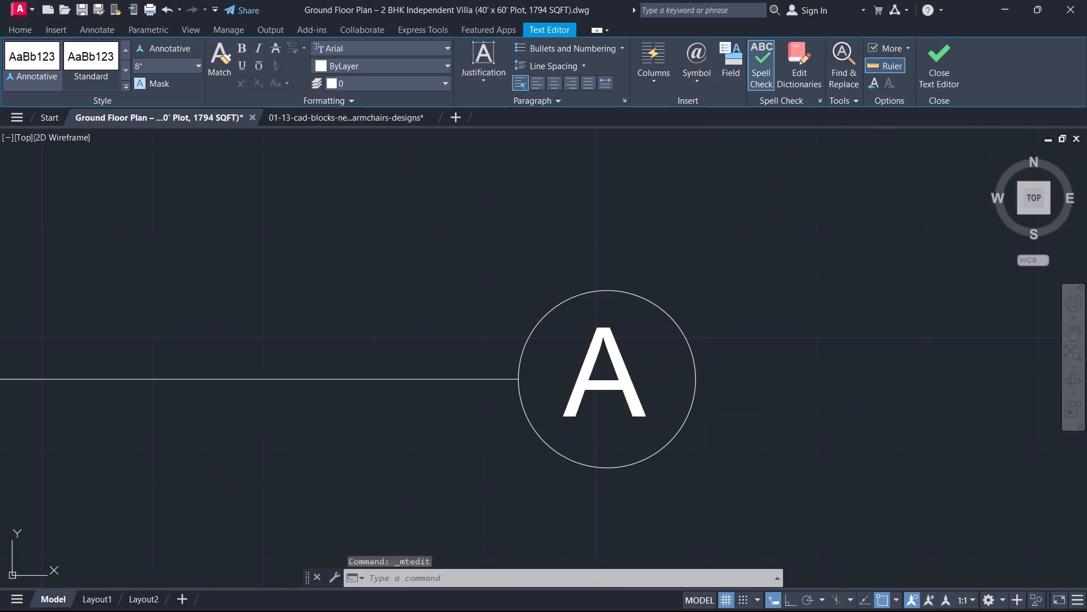
pyautogui.doubleClick(627, 385)
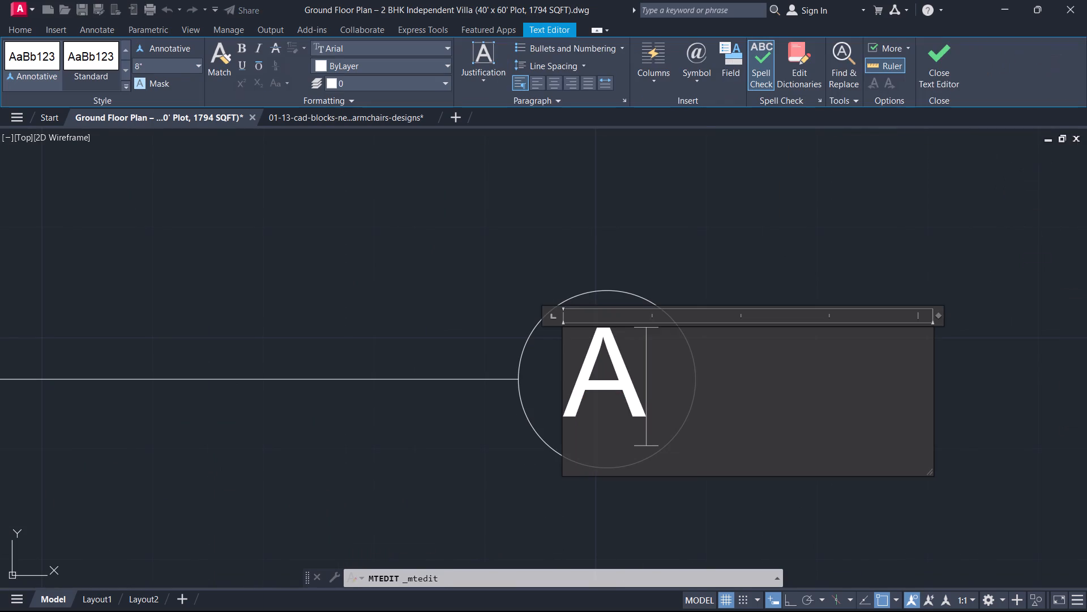
pyautogui.press('BackSpace')
pyautogui.press('1')
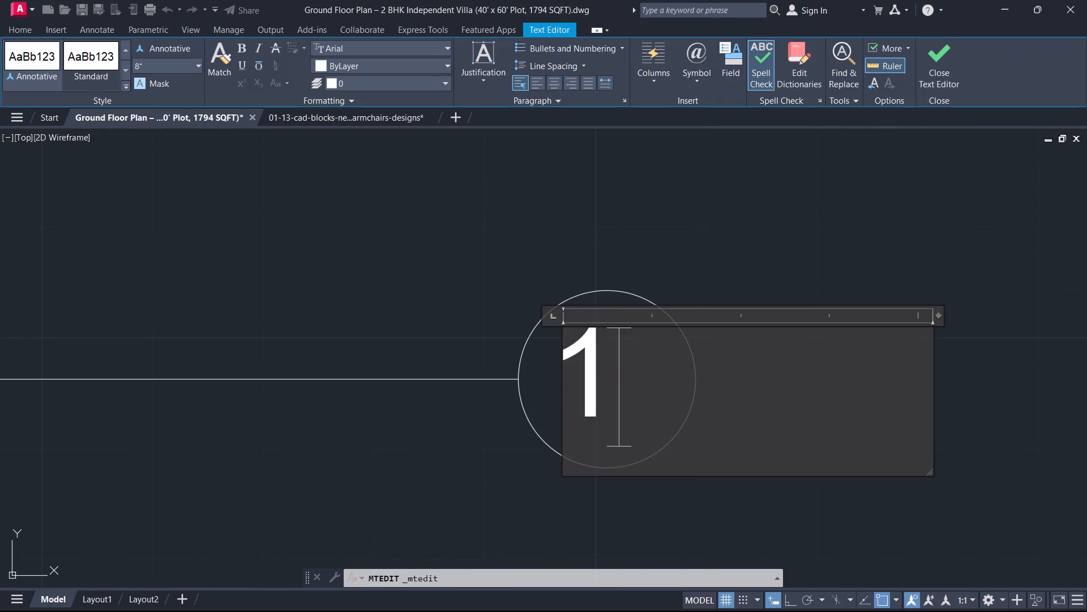
pyautogui.press('BackSpace')
pyautogui.press('2')
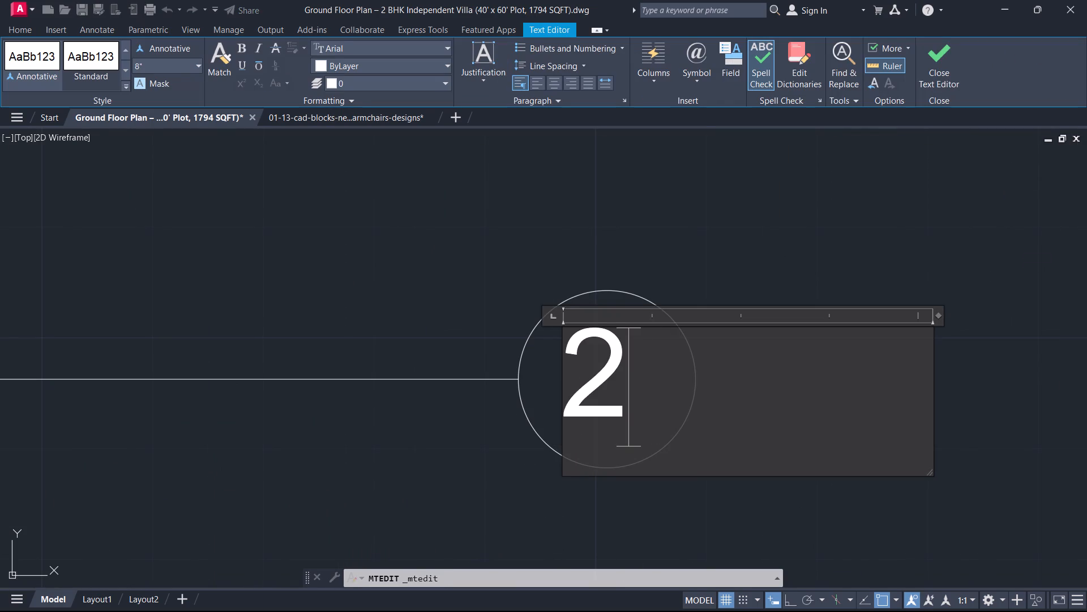
pyautogui.click(490, 364)
# Change the label in the third grid circle of the plan's right column to the number 3.
pyautogui.scroll(-5, 491, 429)
pyautogui.scroll(2, 504, 505)
pyautogui.moveTo(506, 504); pyautogui.dragTo(507, 312, button='middle')
pyautogui.scroll(2, 526, 377)
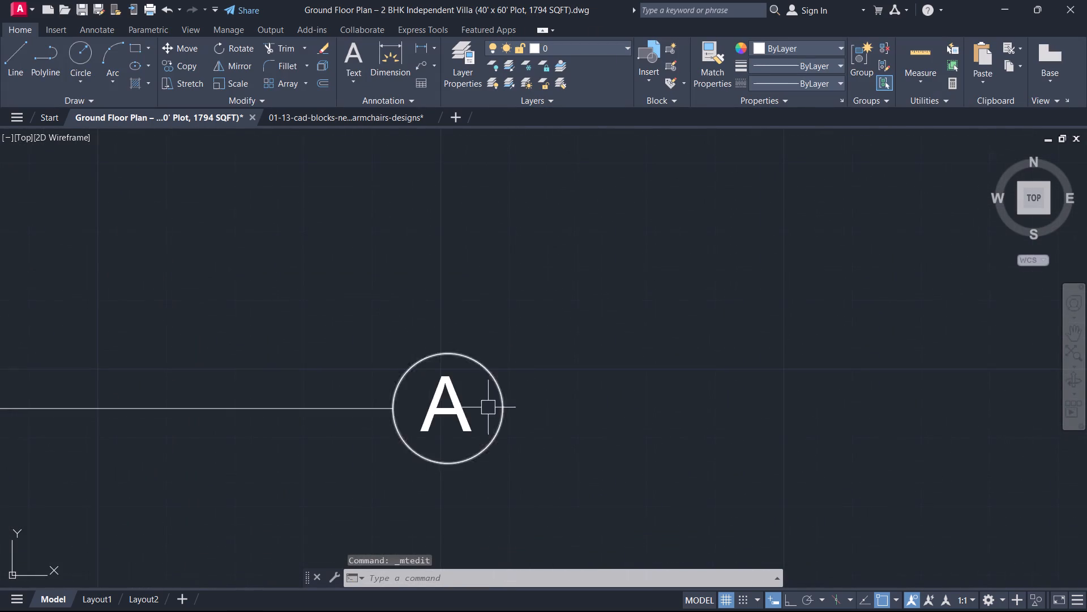
pyautogui.moveTo(434, 436); pyautogui.dragTo(477, 362, button='middle')
pyautogui.scroll(1, 434, 436)
pyautogui.doubleClick(491, 322)
pyautogui.click(523, 338)
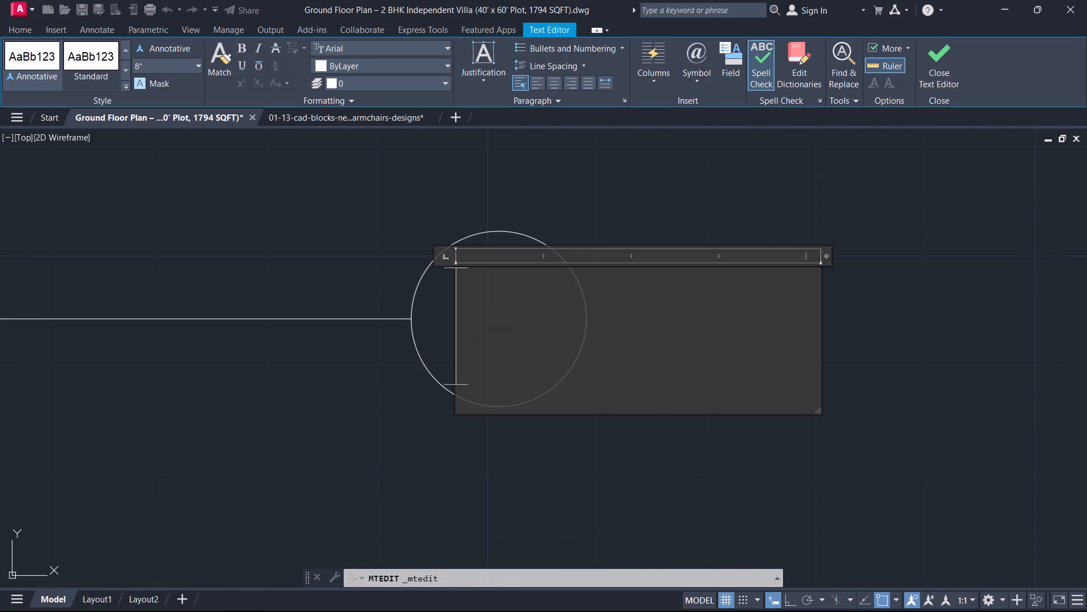
pyautogui.press('BackSpace')
pyautogui.press('3')
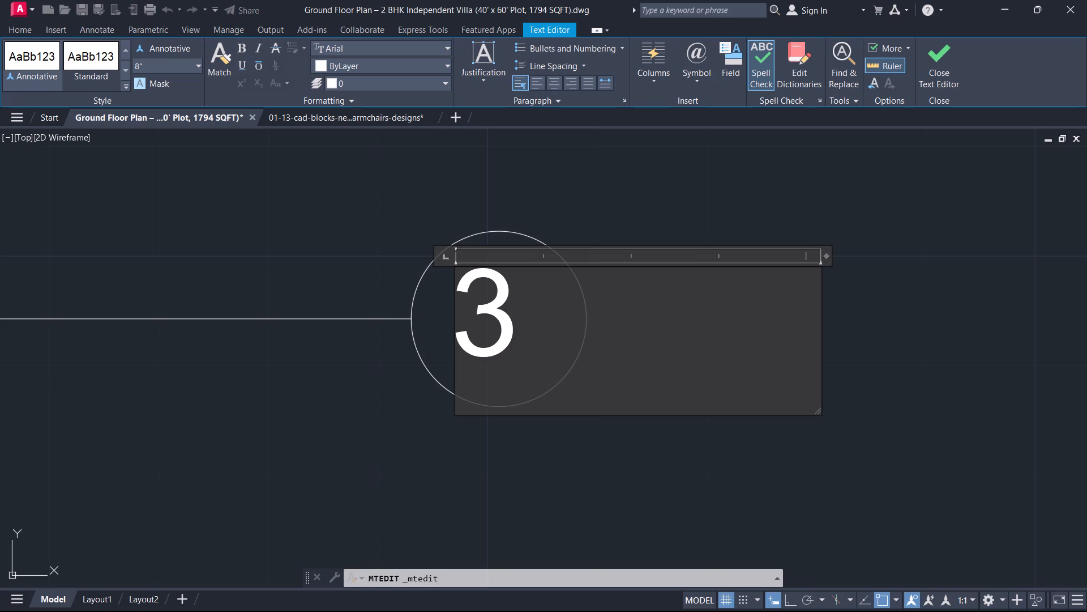
pyautogui.click(385, 224)
# Change the label in the fourth grid circle of the plan's right column to the number 4.
pyautogui.scroll(-3, 413, 256)
pyautogui.scroll(1, 488, 362)
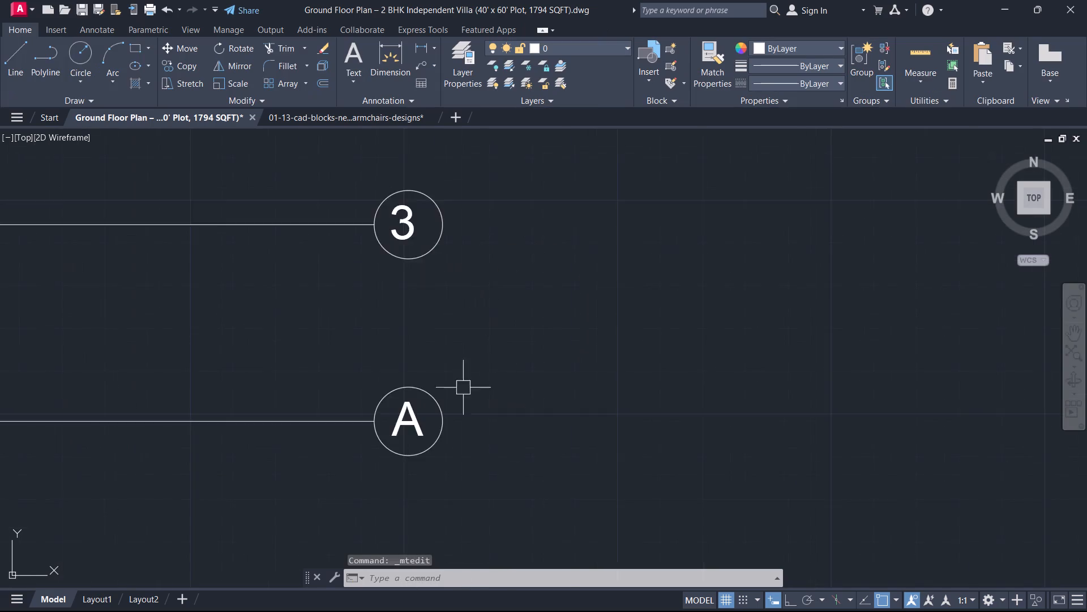
pyautogui.scroll(2, 463, 388)
pyautogui.moveTo(408, 426); pyautogui.dragTo(459, 355, button='middle')
pyautogui.doubleClick(450, 346)
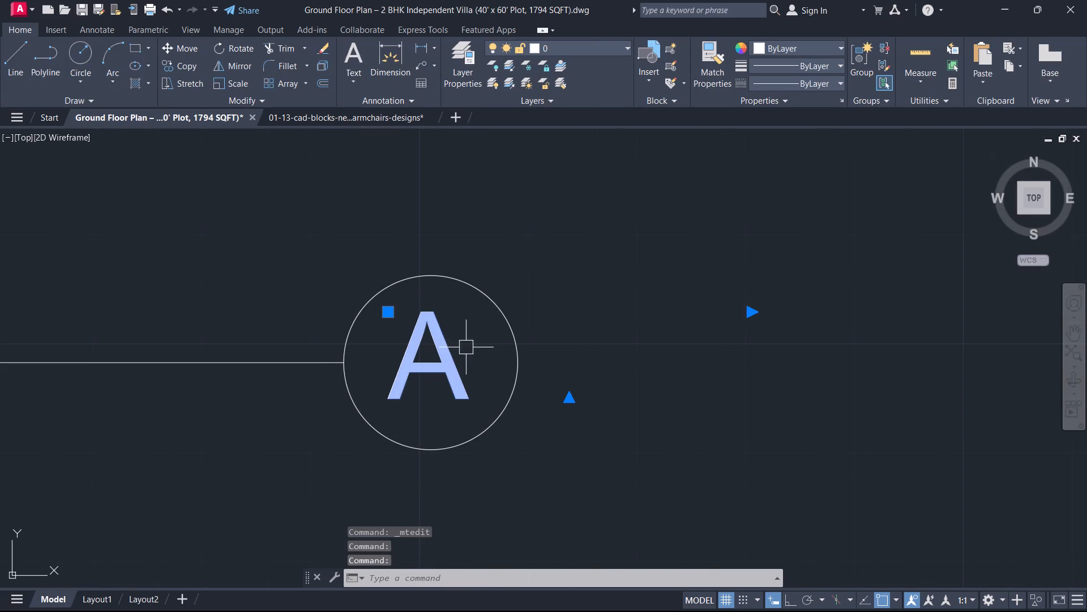
pyautogui.doubleClick(447, 362)
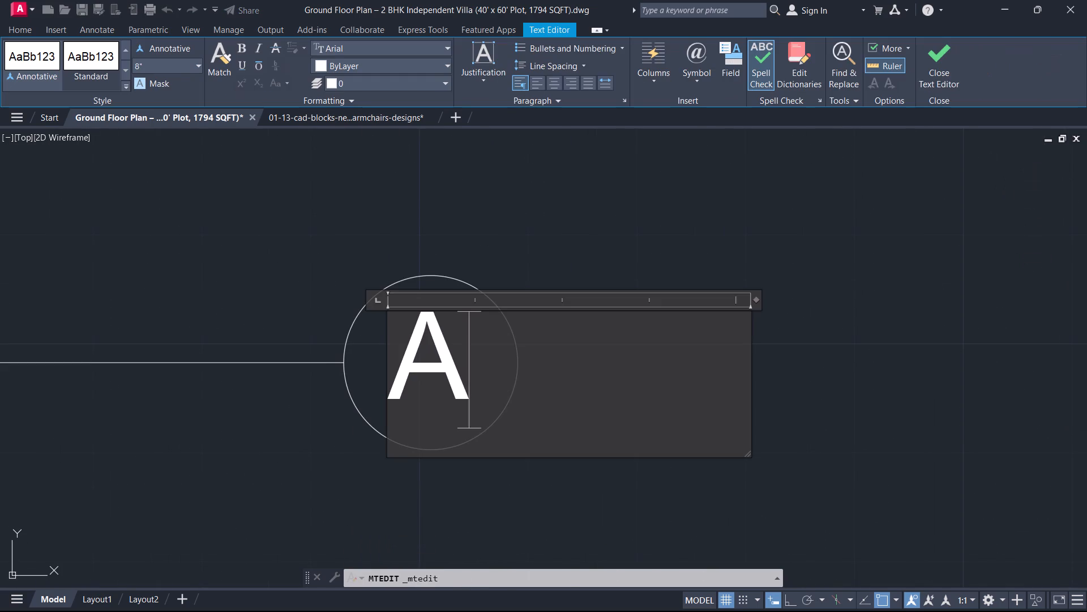
pyautogui.press('BackSpace')
pyautogui.press('4')
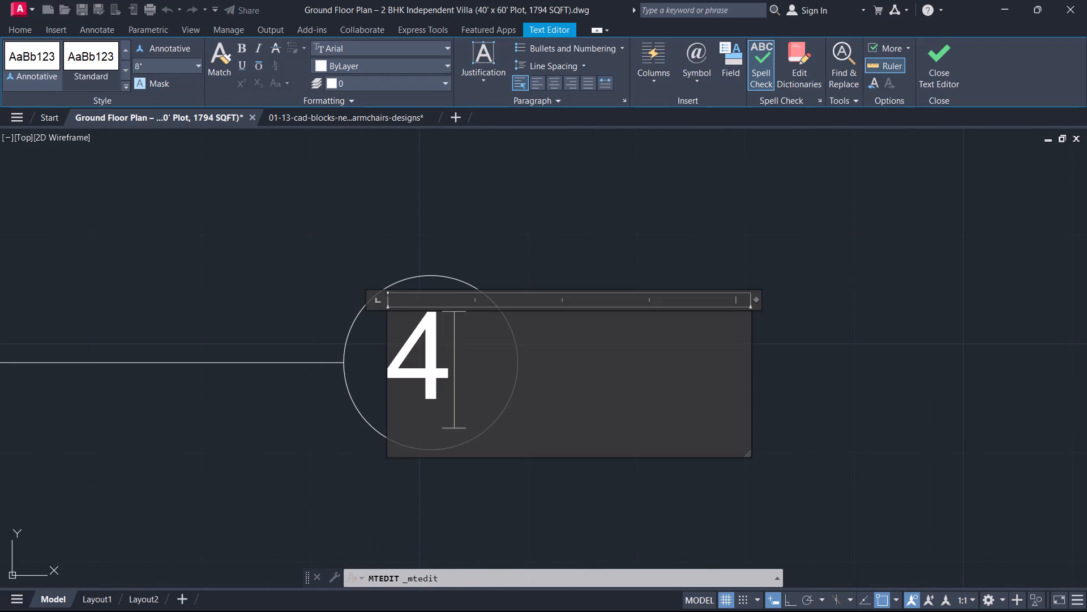
pyautogui.click(261, 369)
# Change the label in the fifth grid circle of the plan's right column to the number 5.
pyautogui.scroll(-3, 263, 467)
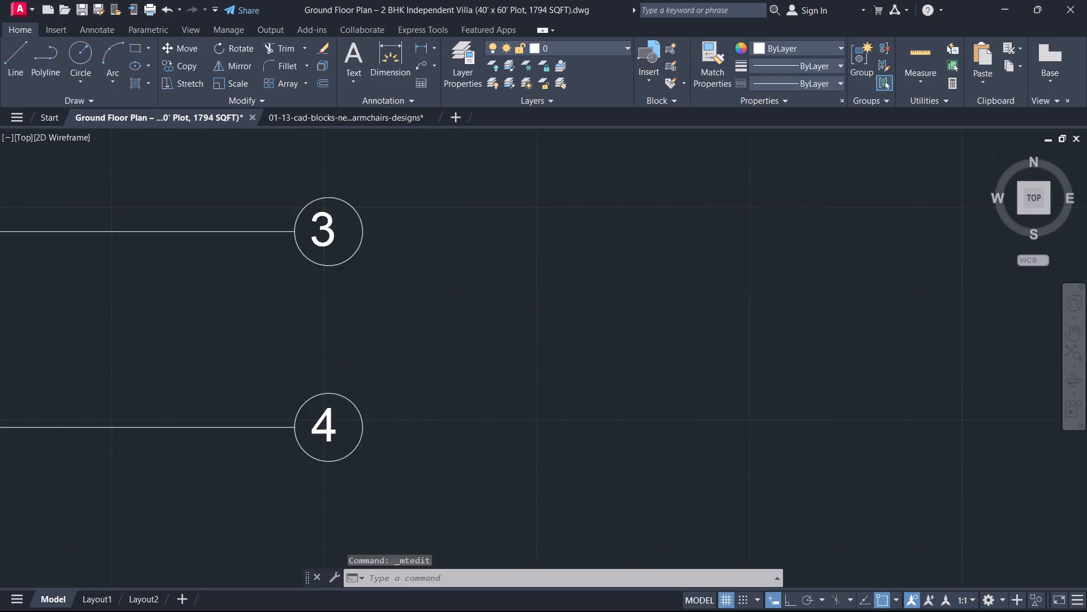
pyautogui.scroll(-2, 263, 470)
pyautogui.moveTo(263, 470); pyautogui.dragTo(283, 312, button='middle')
pyautogui.scroll(4, 285, 412)
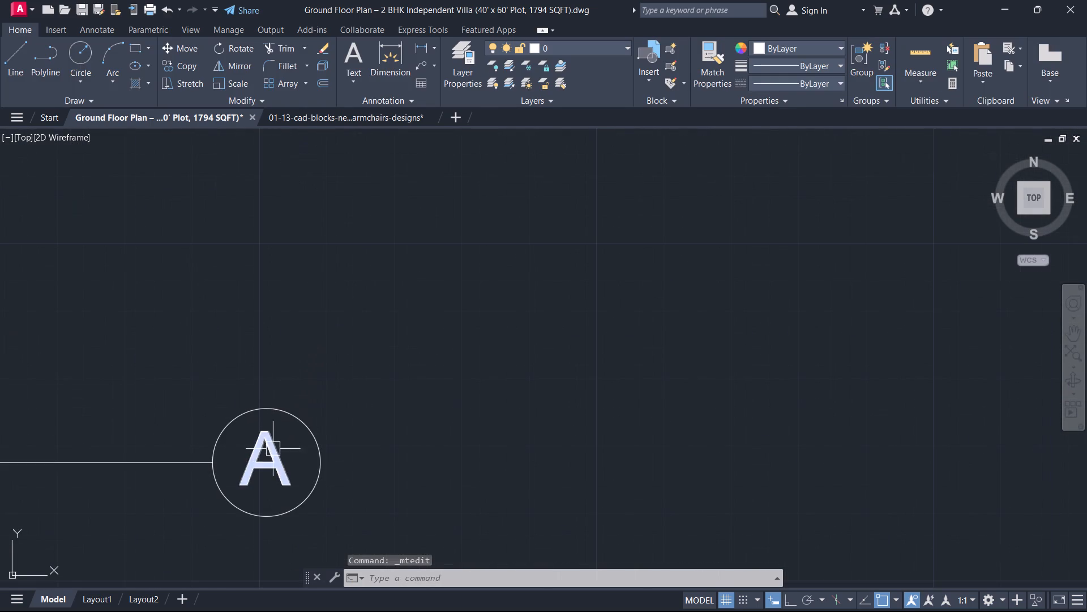
pyautogui.doubleClick(276, 449)
pyautogui.doubleClick(277, 449)
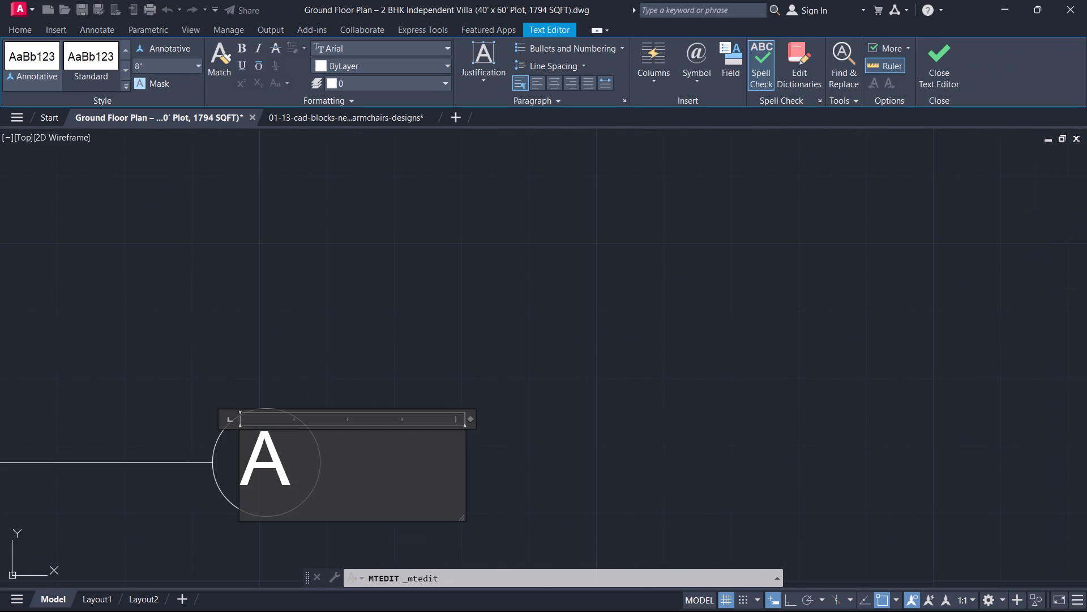
pyautogui.press('BackSpace')
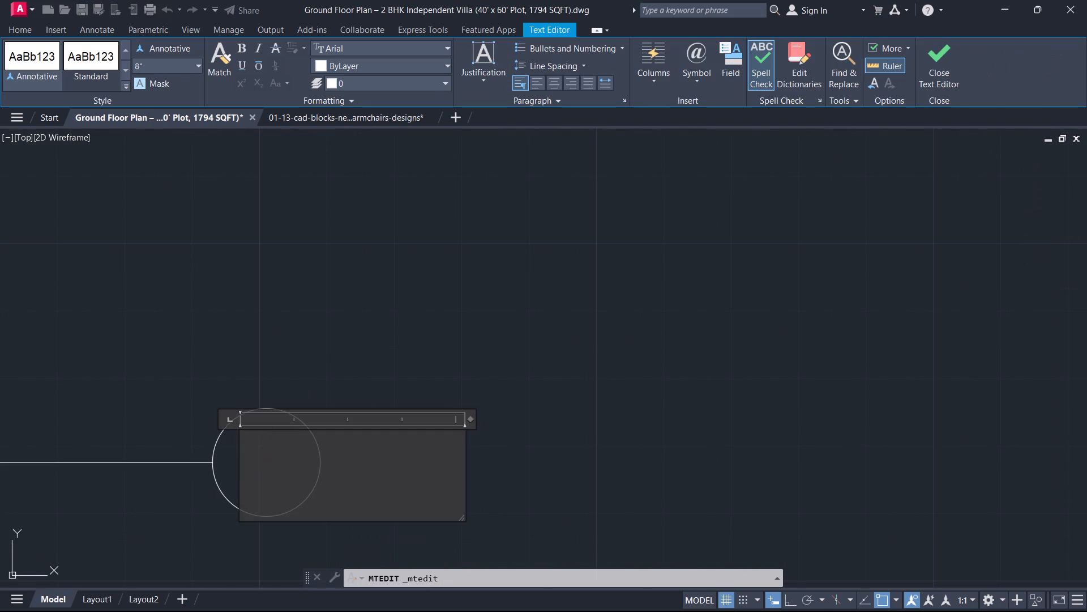
pyautogui.press('5')
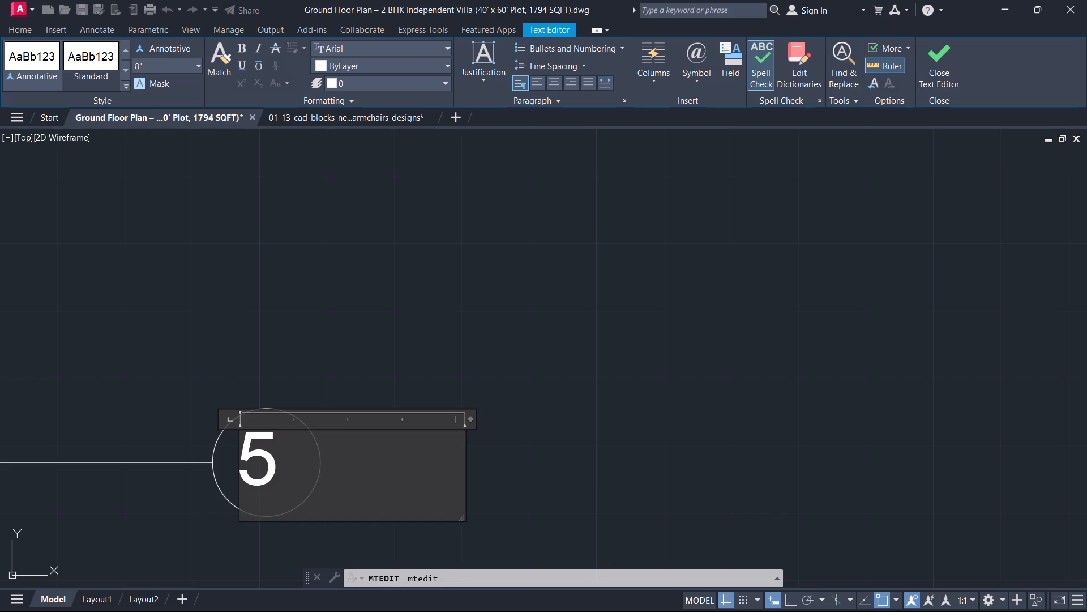
pyautogui.click(152, 271)
# Change the label in the sixth grid circle of the plan's right column to the number 6.
pyautogui.scroll(-4, 157, 432)
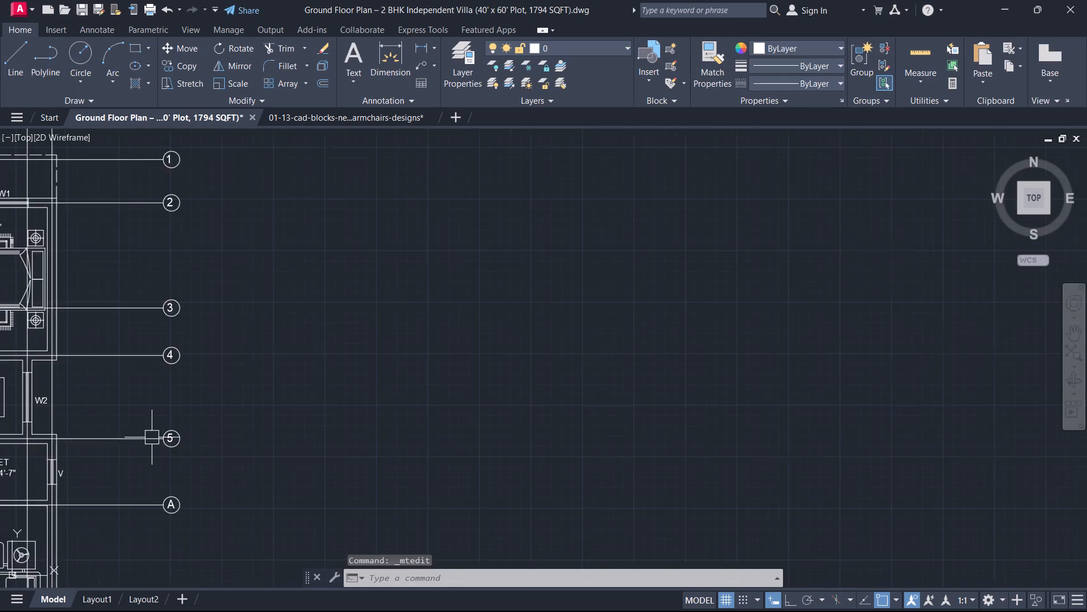
pyautogui.moveTo(151, 437); pyautogui.dragTo(246, 284, button='middle')
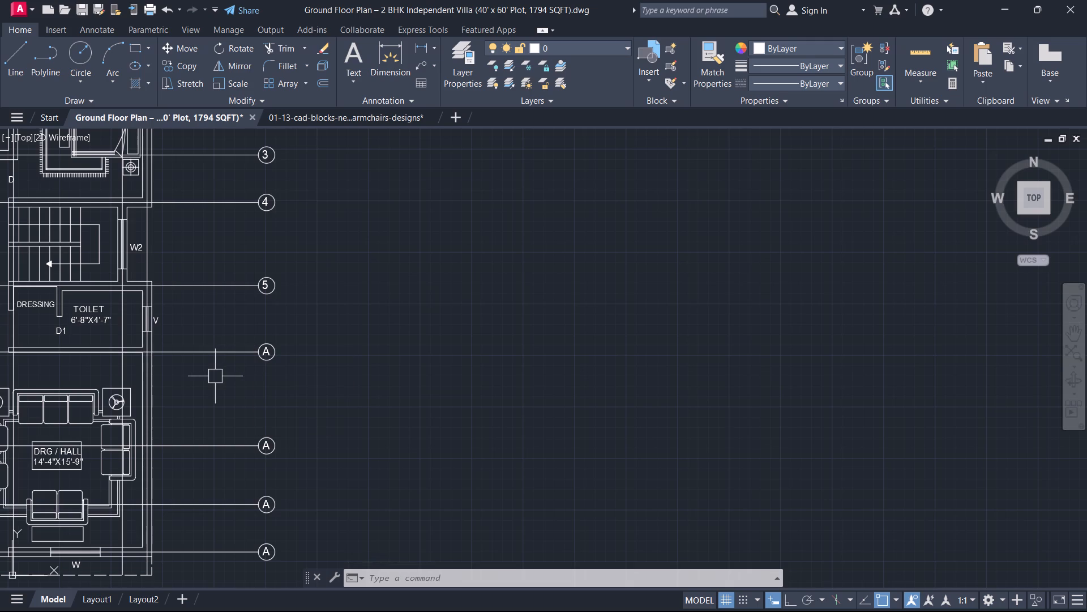
pyautogui.scroll(4, 253, 360)
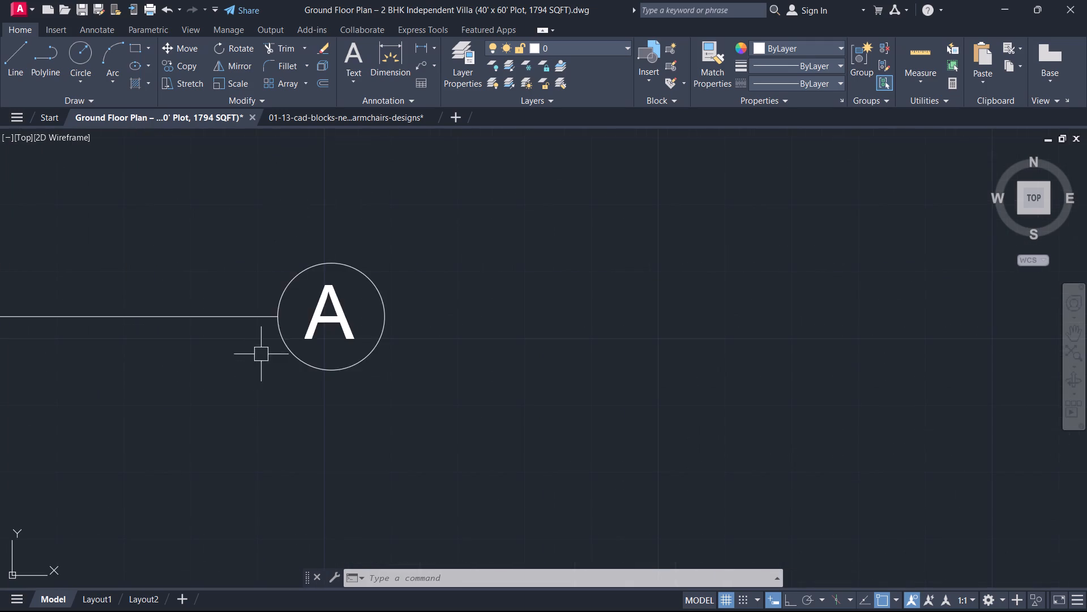
pyautogui.doubleClick(313, 335)
pyautogui.click(371, 334)
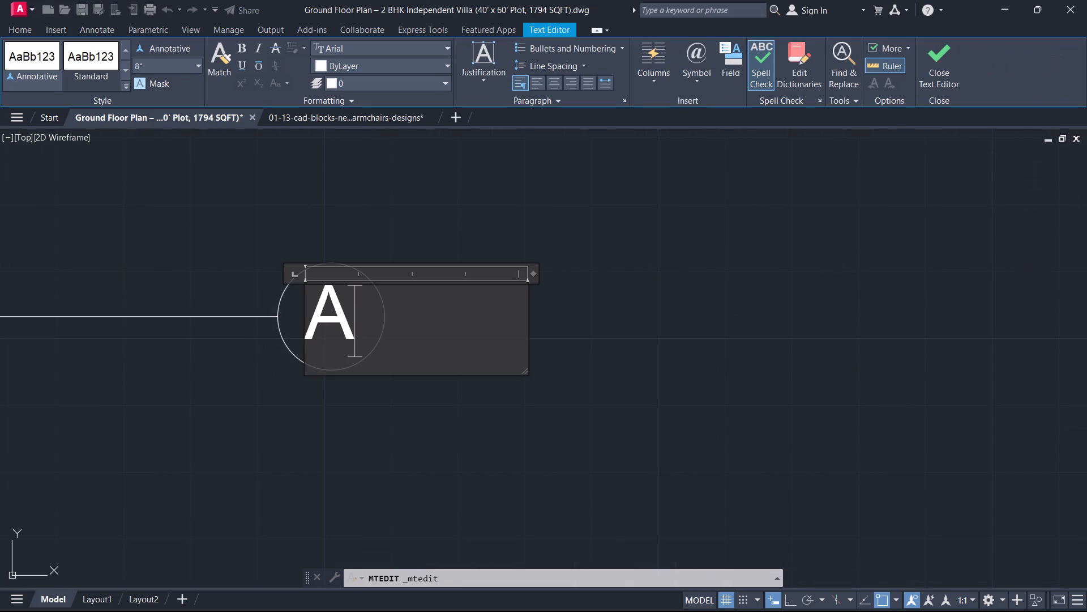
pyautogui.press('BackSpace')
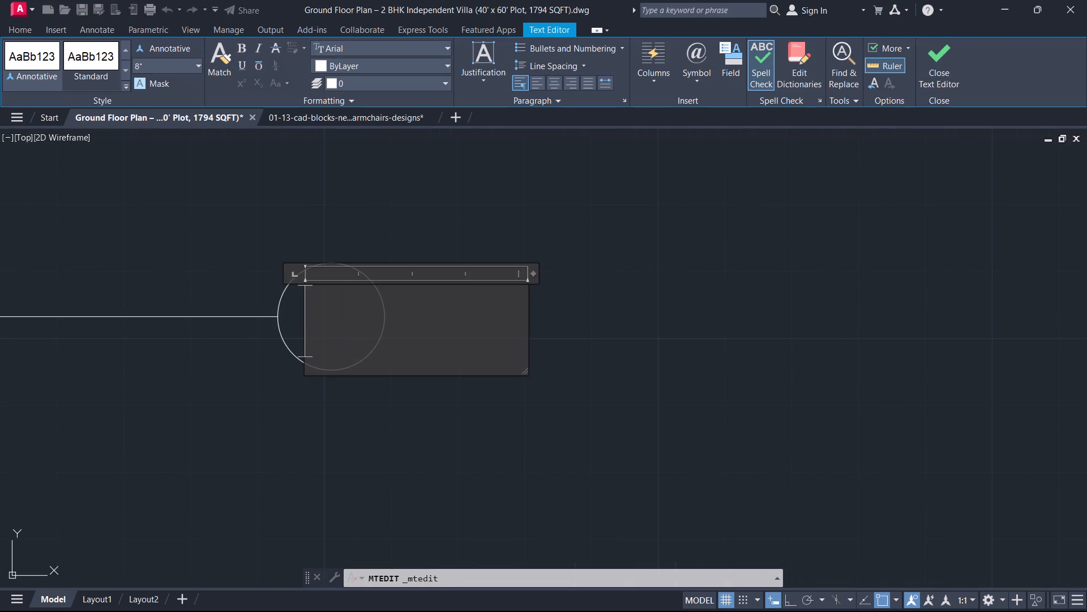
pyautogui.press('6')
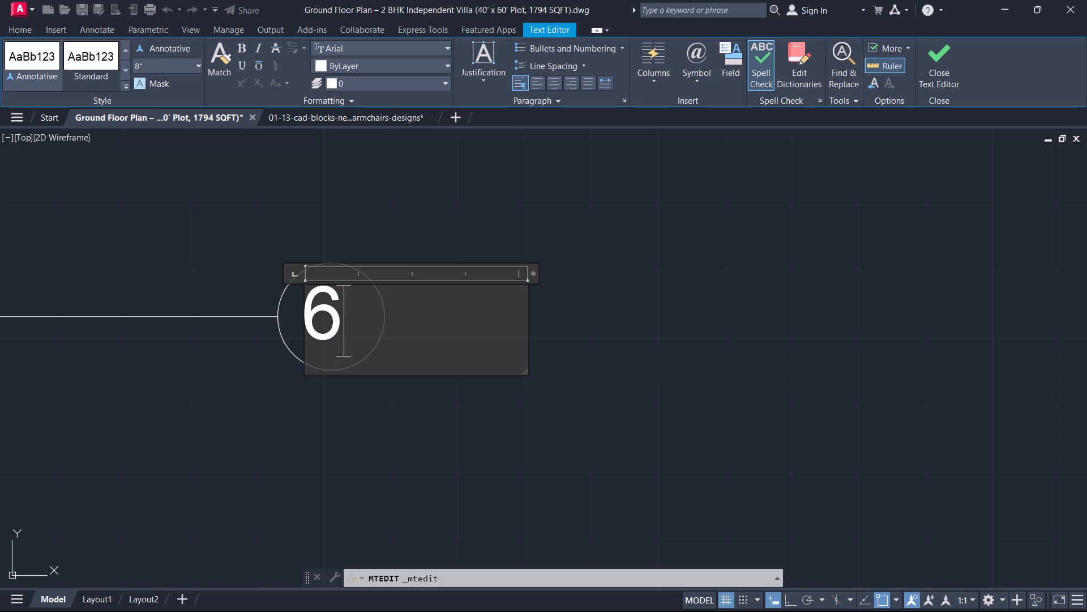
pyautogui.click(354, 428)
# Change the label in the seventh grid circle of the plan's right column to the number 7.
pyautogui.scroll(-3, 354, 428)
pyautogui.moveTo(358, 437); pyautogui.dragTo(349, 335, button='middle')
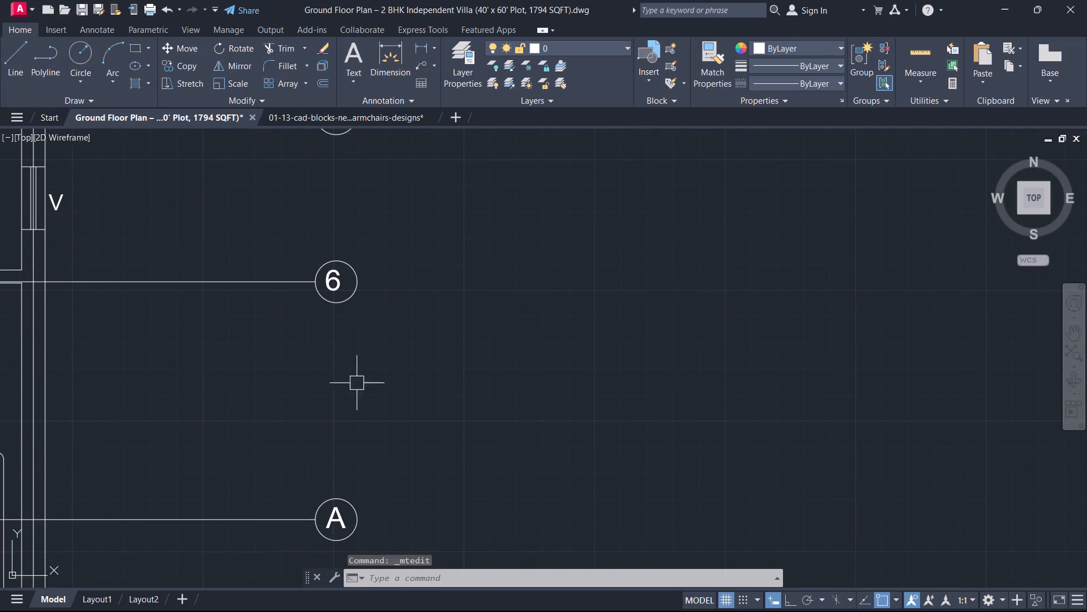
pyautogui.moveTo(345, 473); pyautogui.dragTo(307, 353, button='middle')
pyautogui.scroll(2, 306, 342)
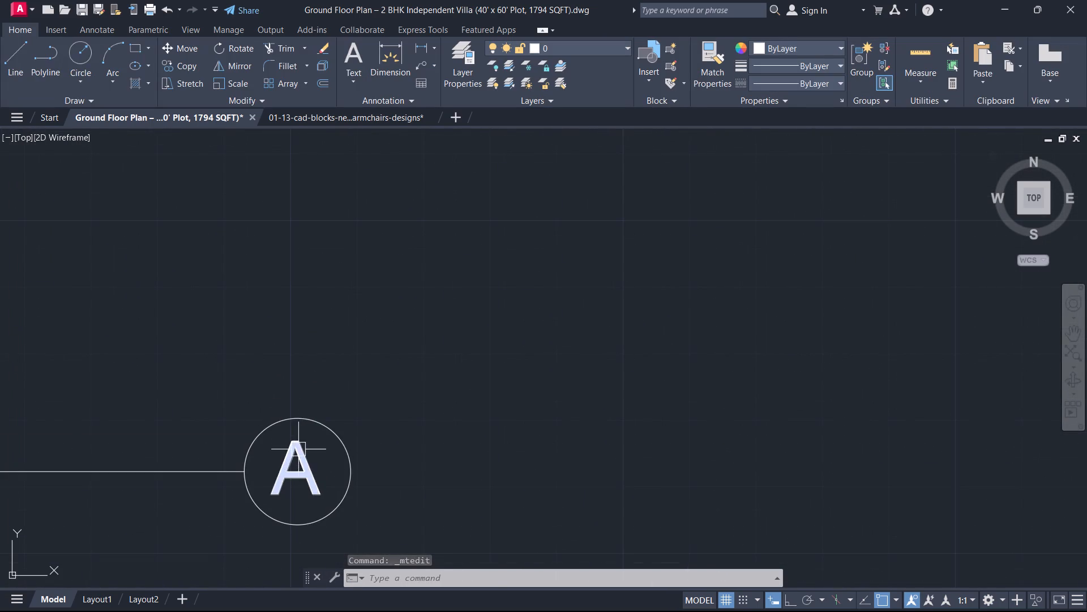
pyautogui.doubleClick(298, 449)
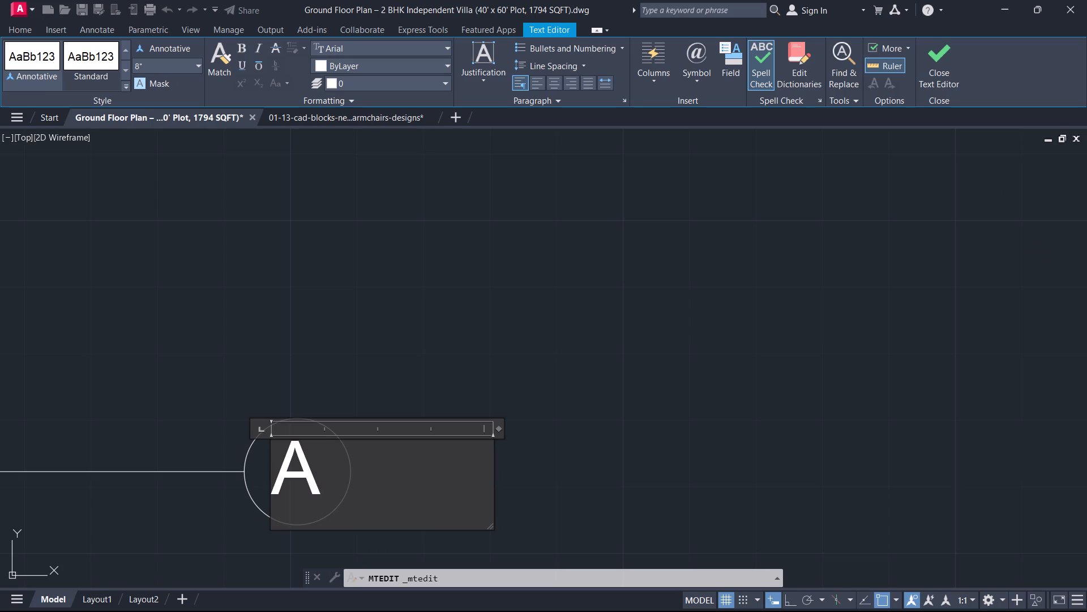
pyautogui.press('BackSpace')
pyautogui.press('7')
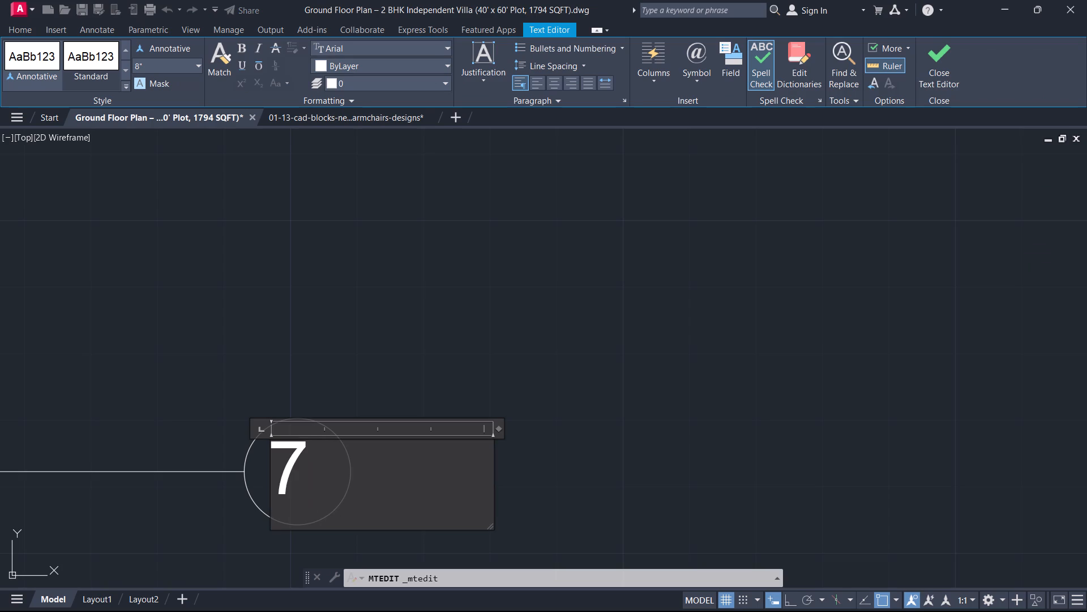
pyautogui.press('.')
pyautogui.press('BackSpace')
pyautogui.press('Return')
pyautogui.press('BackSpace')
pyautogui.press('Return')
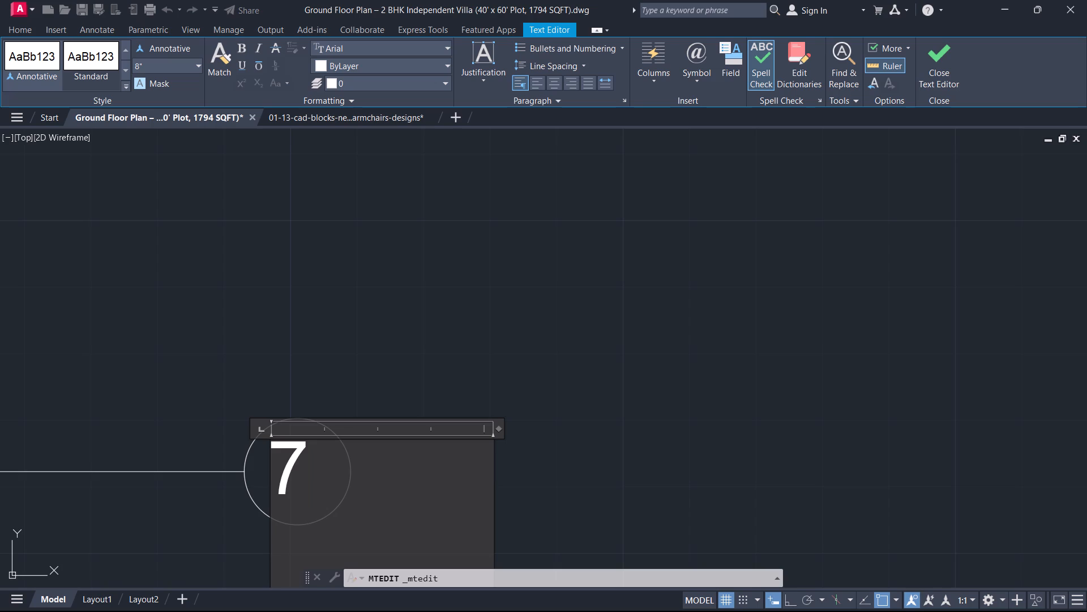
pyautogui.click(378, 329)
# Change the label in the eighth grid circle of the plan's right column to the number 8.
pyautogui.scroll(-5, 373, 339)
pyautogui.scroll(3, 365, 488)
pyautogui.scroll(1, 328, 237)
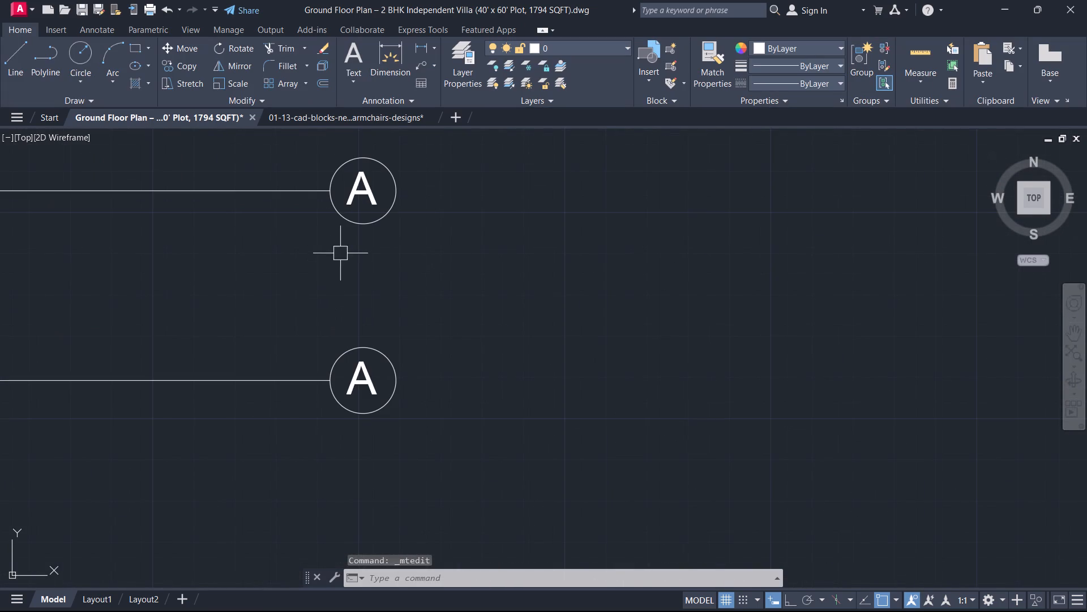
pyautogui.moveTo(343, 246); pyautogui.dragTo(312, 366, button='middle')
pyautogui.scroll(1, 308, 339)
pyautogui.doubleClick(336, 301)
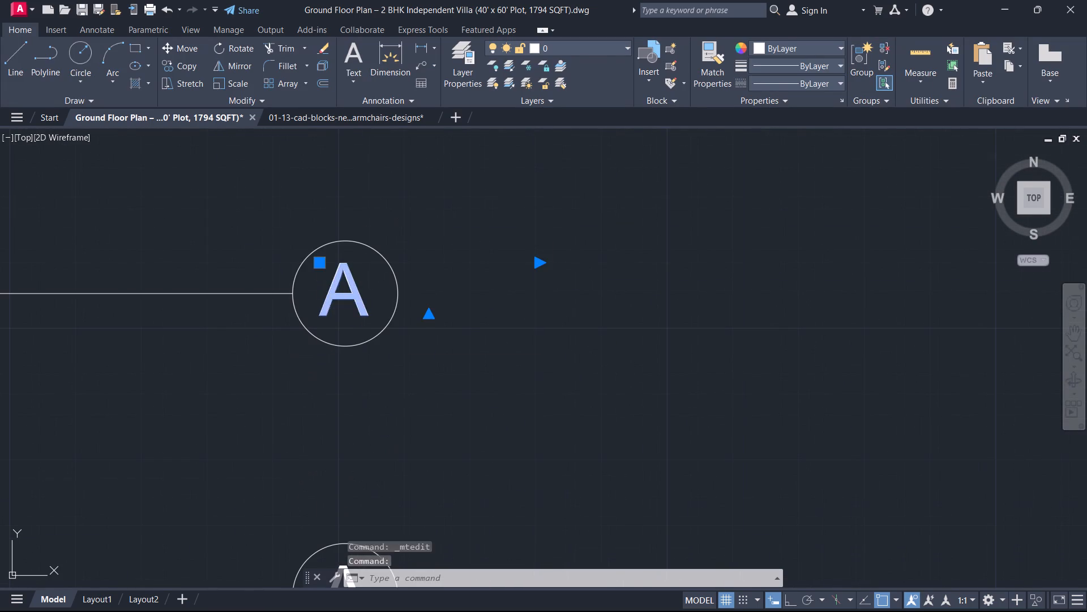
pyautogui.click(408, 305)
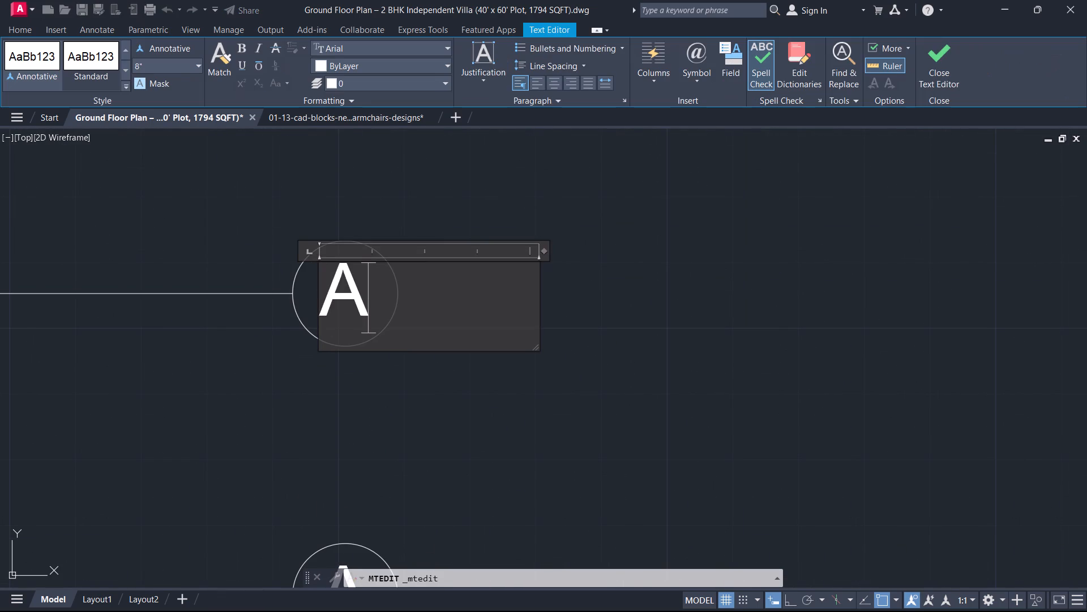
pyautogui.press('BackSpace')
pyautogui.press('8')
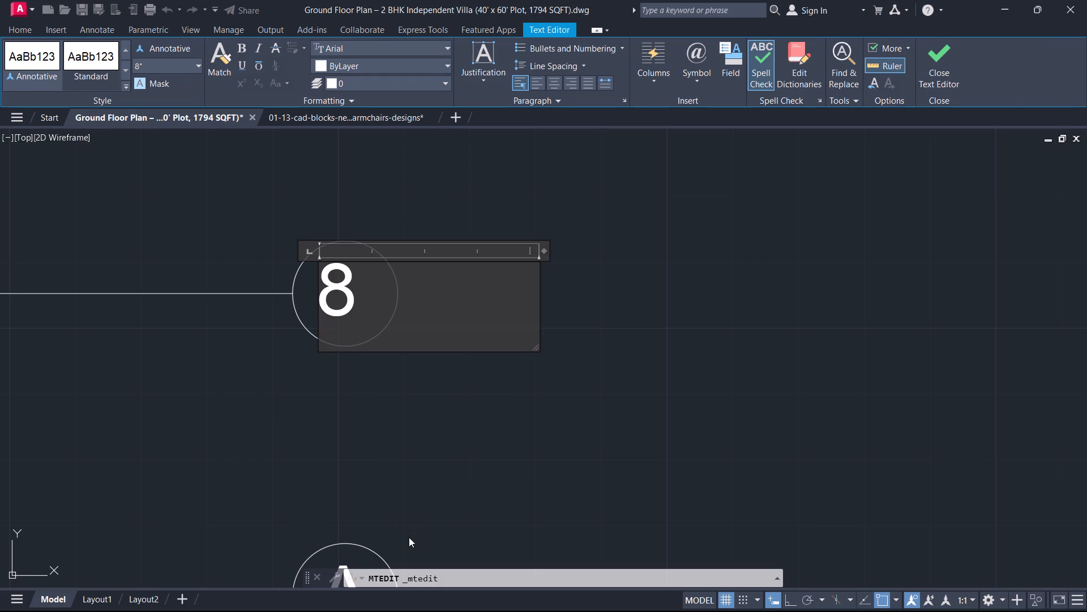
pyautogui.click(422, 424)
# Change the label in the bottommost grid circle of the plan's right column to the number 9.
pyautogui.moveTo(404, 452); pyautogui.dragTo(400, 199, button='middle')
pyautogui.click(359, 322)
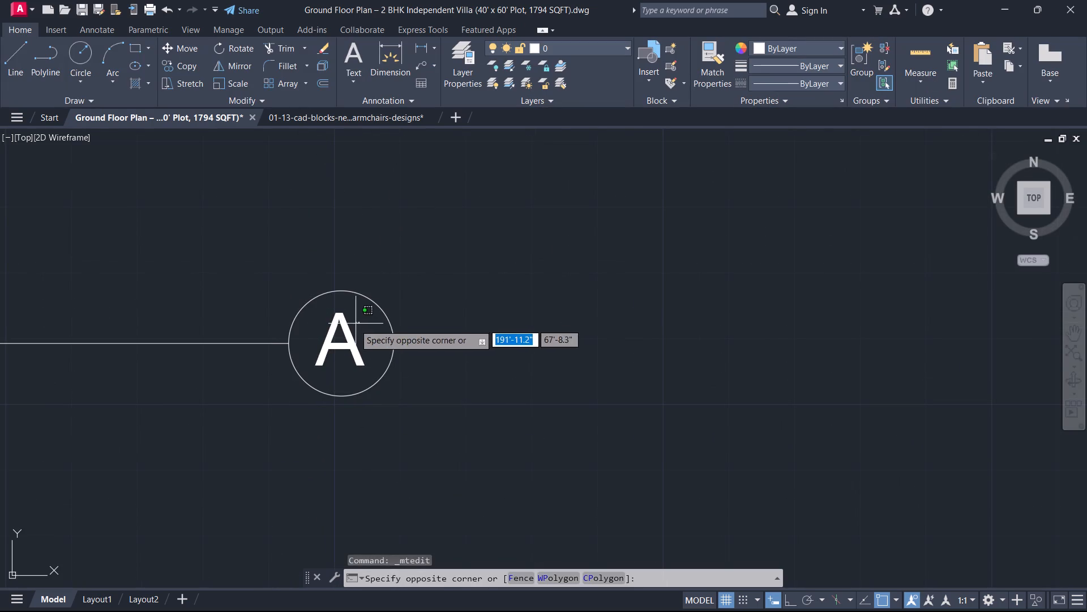
pyautogui.doubleClick(349, 330)
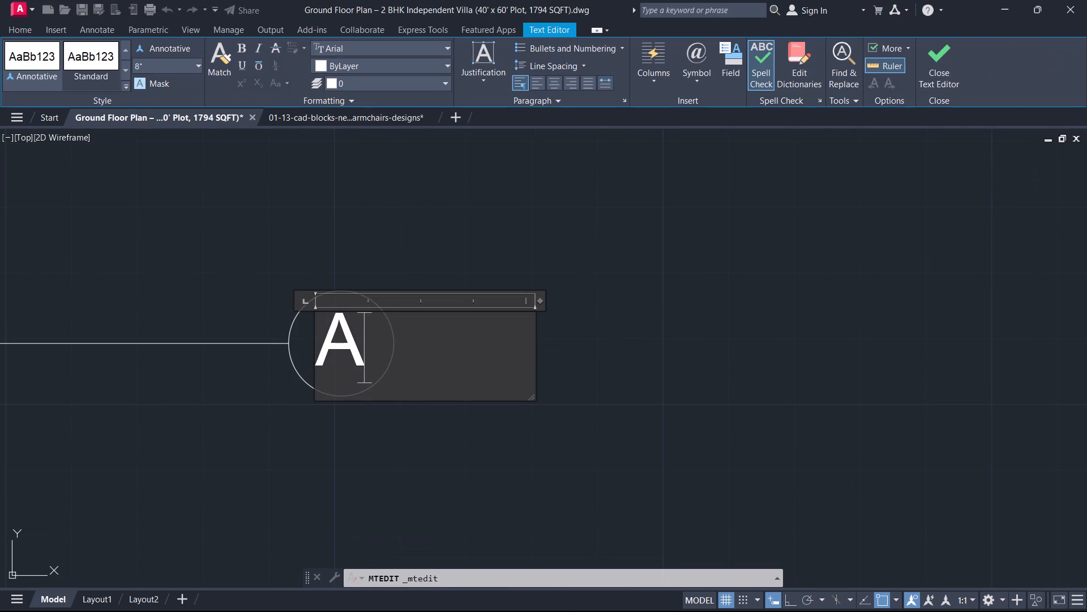
pyautogui.press('BackSpace')
pyautogui.press('9')
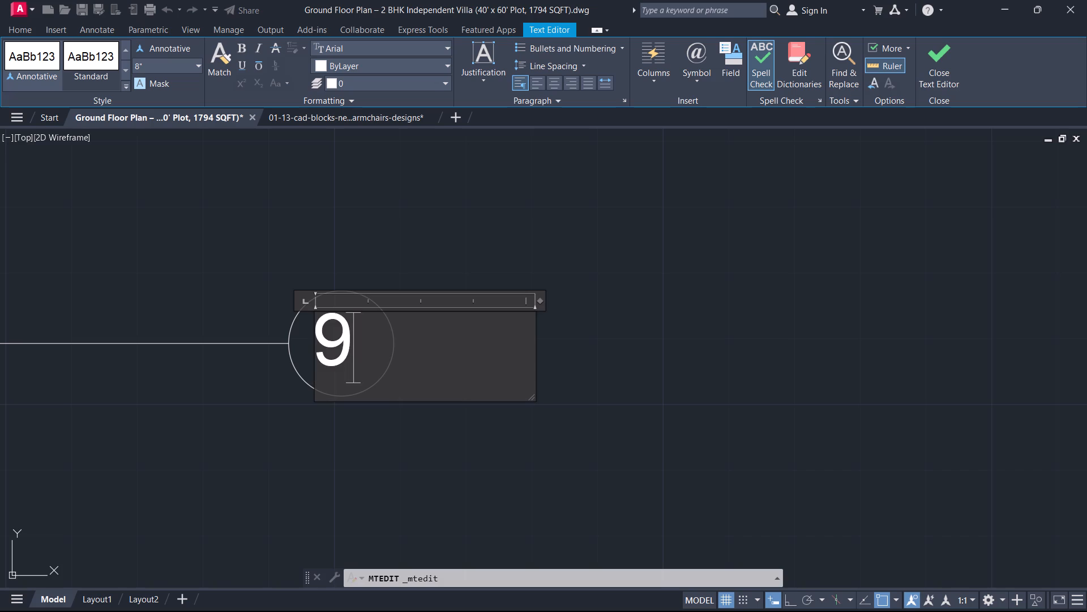
pyautogui.click(944, 88)
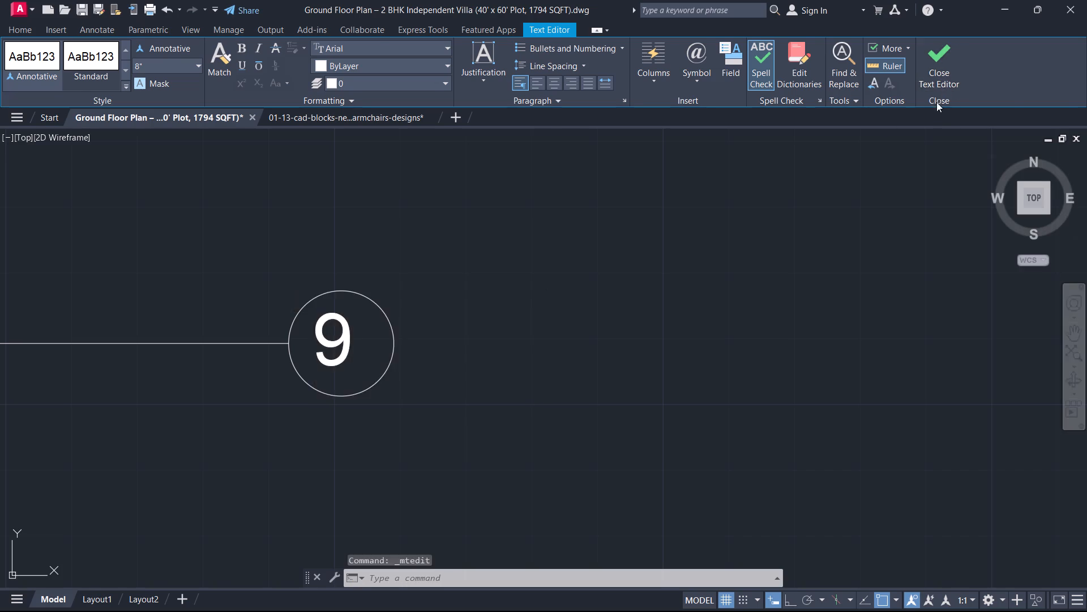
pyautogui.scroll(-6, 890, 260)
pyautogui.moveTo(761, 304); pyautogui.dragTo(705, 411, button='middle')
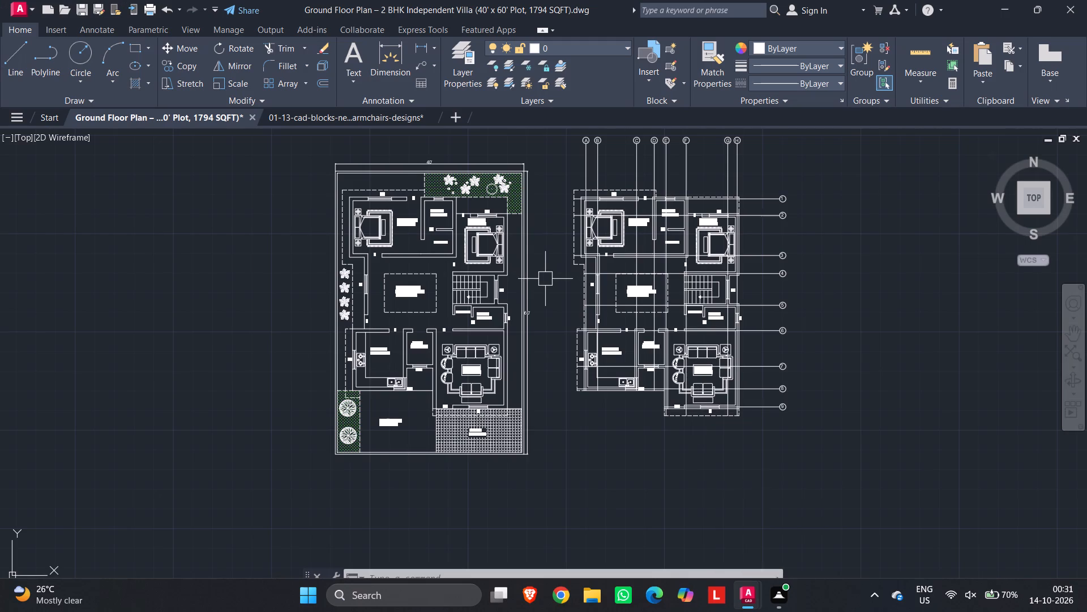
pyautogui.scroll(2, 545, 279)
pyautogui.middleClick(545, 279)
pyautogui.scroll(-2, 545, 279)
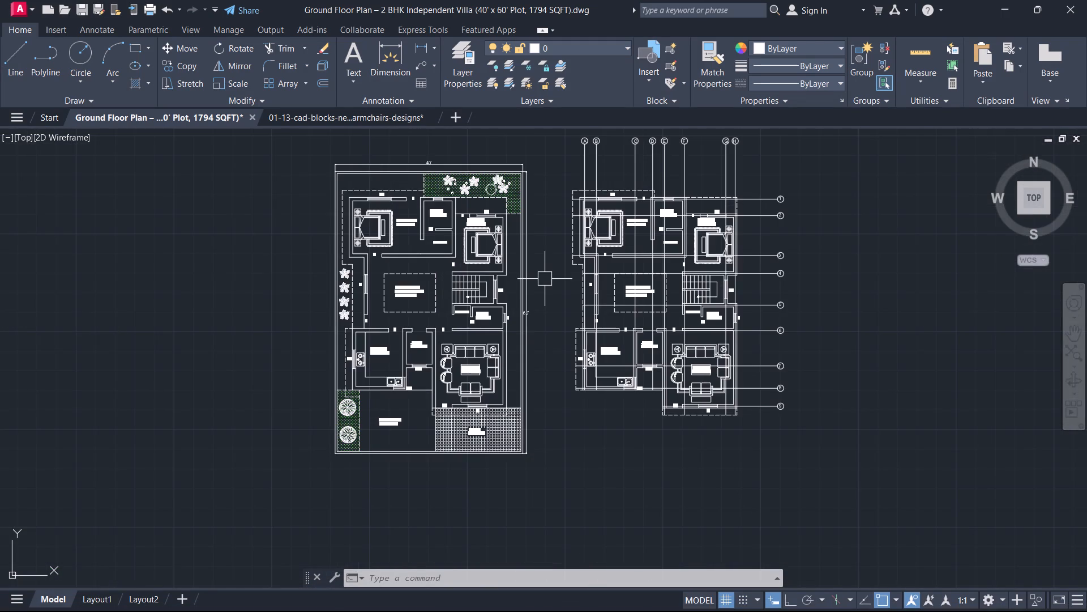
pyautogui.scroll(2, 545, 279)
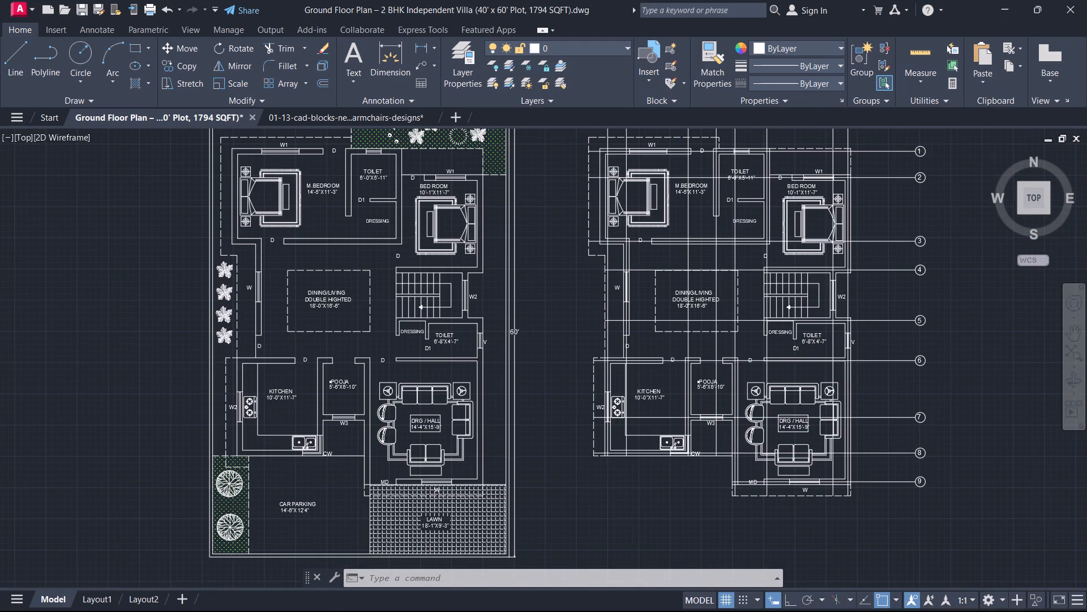
# Add a multiline text title reading "GROUNG FLOOR" below the car parking and lawn of the original plan.
pyautogui.scroll(-4, 284, 325)
pyautogui.moveTo(287, 326); pyautogui.dragTo(413, 253, button='middle')
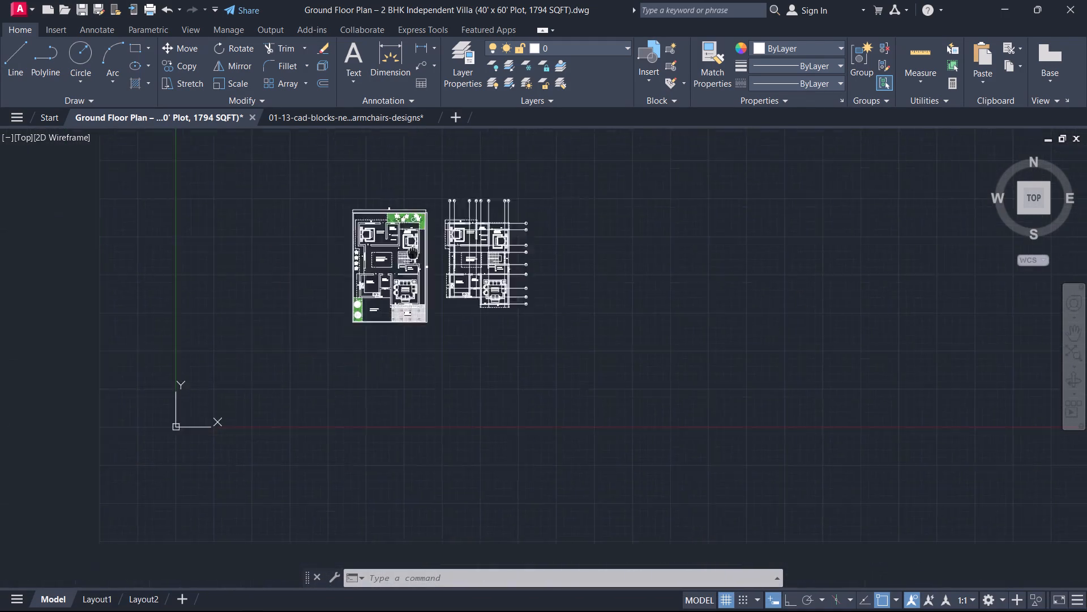
pyautogui.moveTo(413, 253); pyautogui.dragTo(524, 181, button='middle')
pyautogui.scroll(4, 527, 214)
pyautogui.moveTo(499, 312); pyautogui.dragTo(477, 389, button='middle')
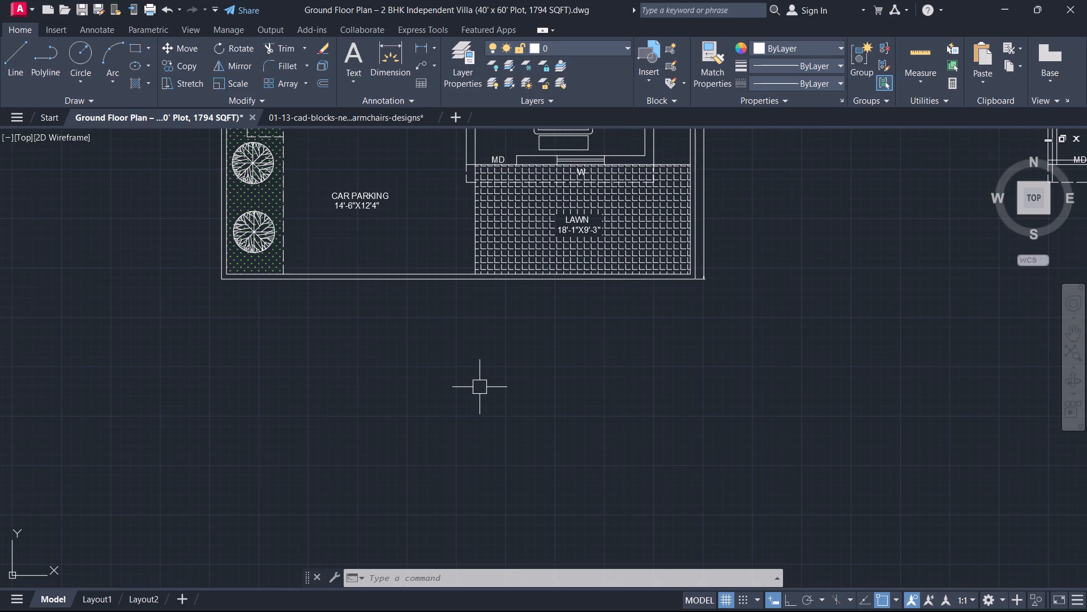
pyautogui.write('T')
pyautogui.press('space')
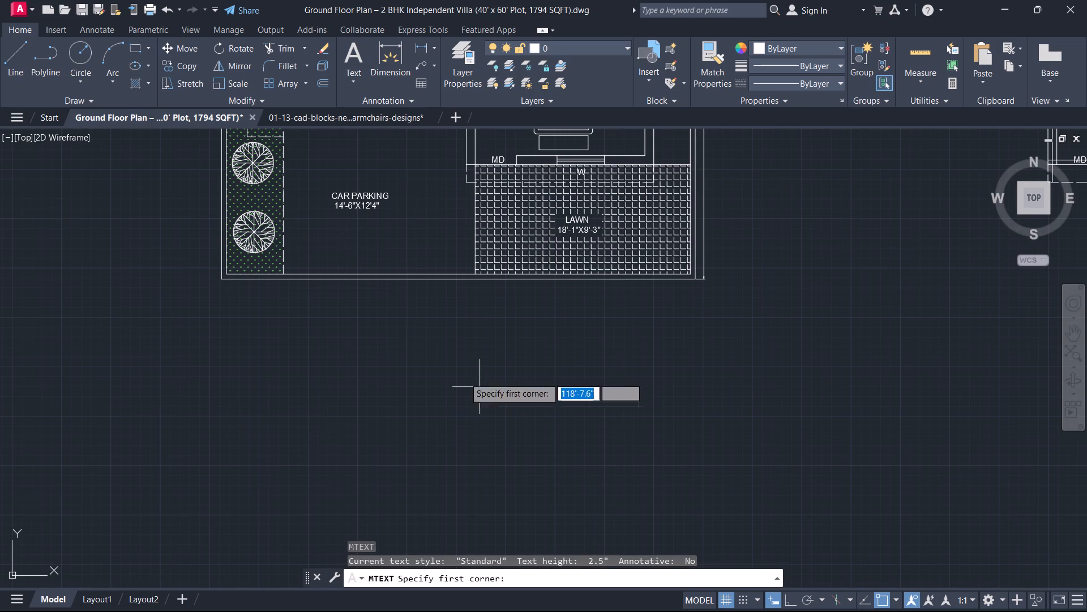
pyautogui.moveTo(307, 310); pyautogui.dragTo(319, 315)
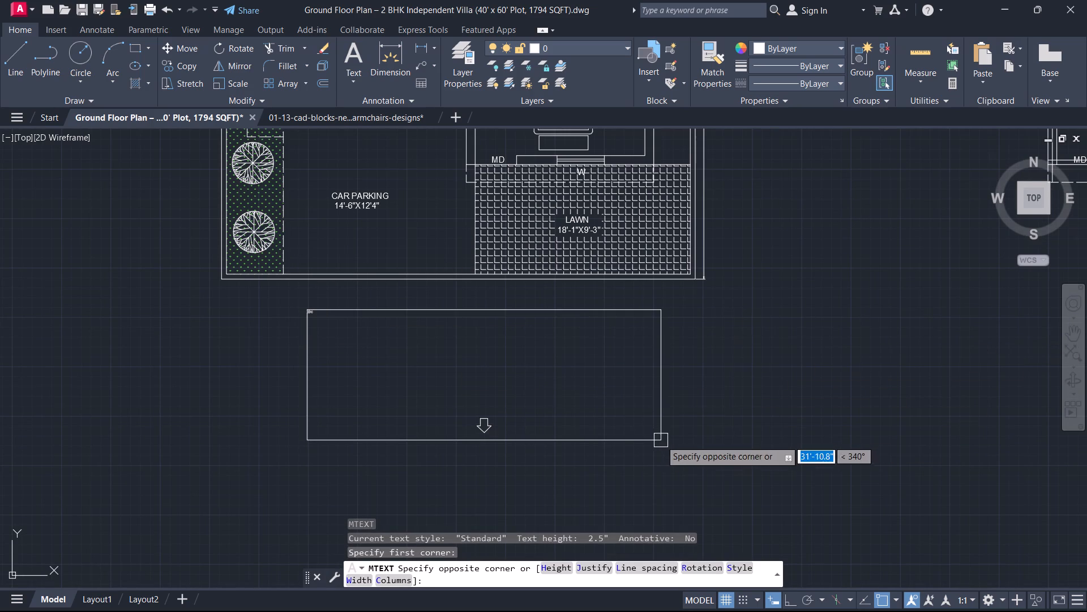
pyautogui.click(660, 431)
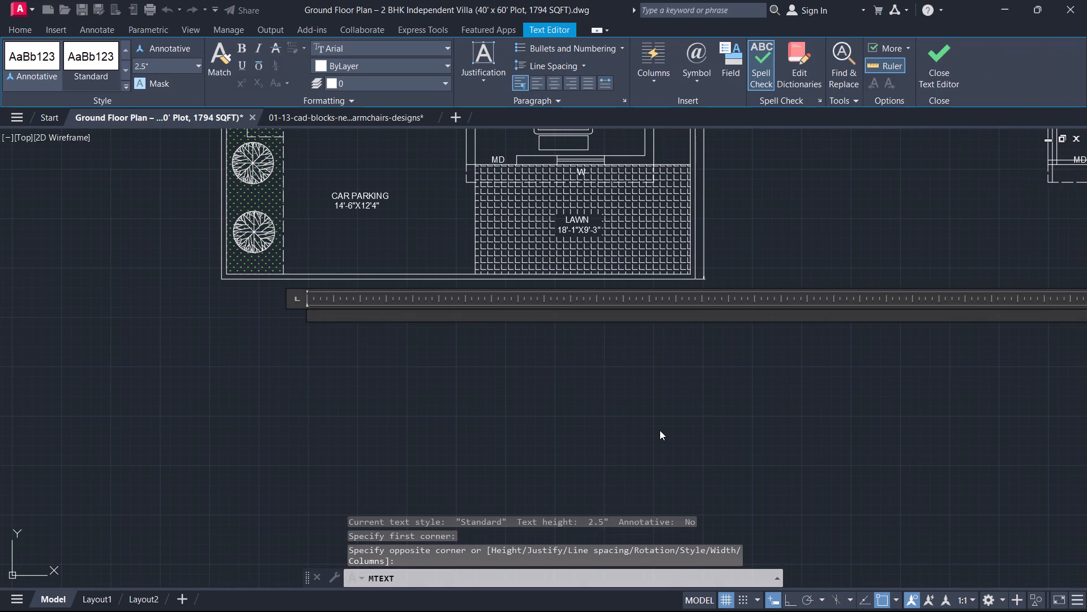
pyautogui.write('GR')
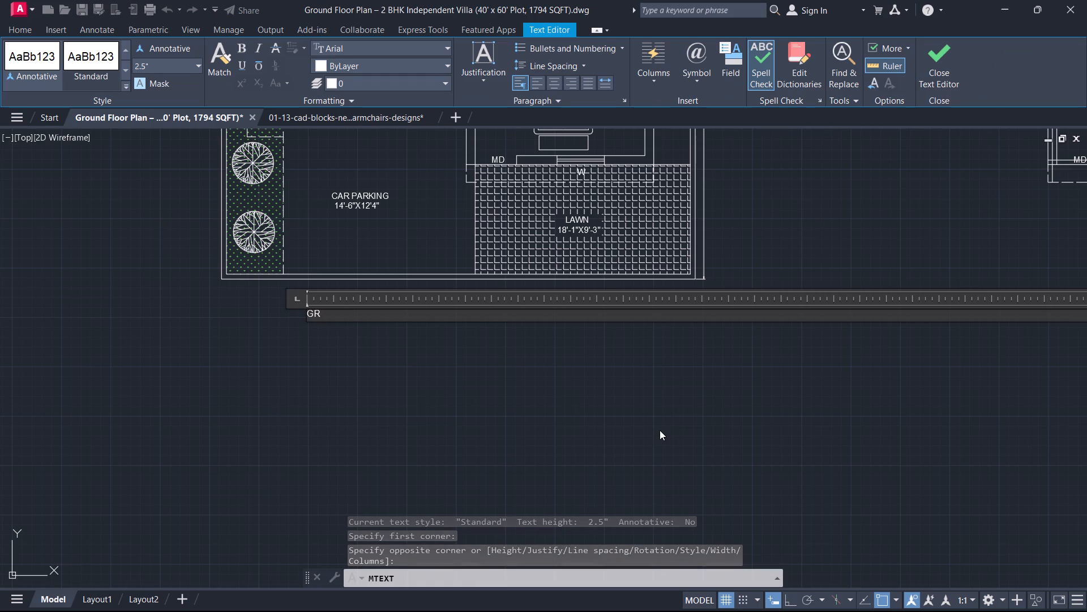
pyautogui.write('OUNF FLOOR')
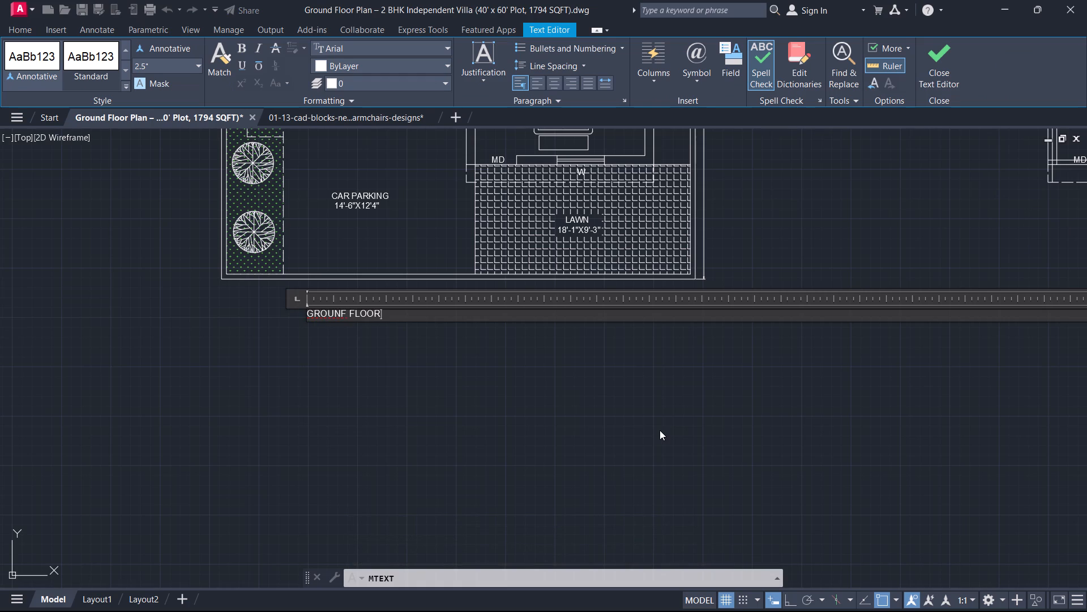
pyautogui.press('space')
pyautogui.press('Left')
pyautogui.press('Left')
pyautogui.press('Left')
pyautogui.press('Left')
pyautogui.press('Left')
pyautogui.press('Left')
pyautogui.press('Left')
pyautogui.press('BackSpace')
pyautogui.press('g')
pyautogui.press('Right')
pyautogui.press('Right')
pyautogui.press('Right')
pyautogui.press('Right')
pyautogui.press('Right')
pyautogui.press('Right')
pyautogui.press('Right')
pyautogui.press('Right')
pyautogui.press('Right')
pyautogui.press('Right')
# Underline the whole GROUNG FLOOR title and set its text height to 12 inches.
pyautogui.hotkey('ctrl', 'a')
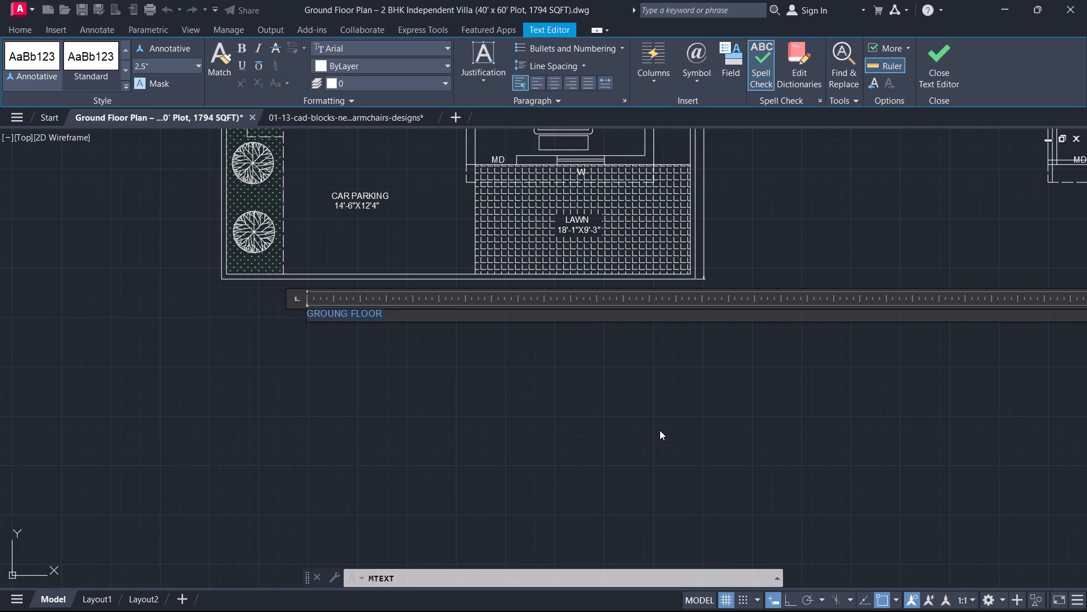
pyautogui.hotkey('ctrl', 'u')
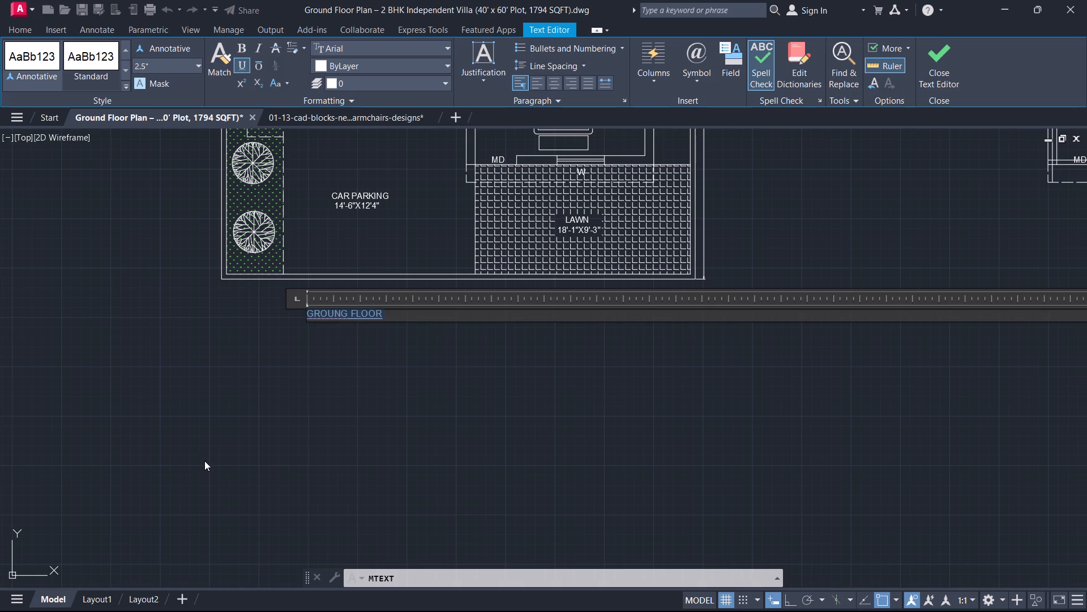
pyautogui.click(182, 62)
pyautogui.write('12')
pyautogui.press('Return')
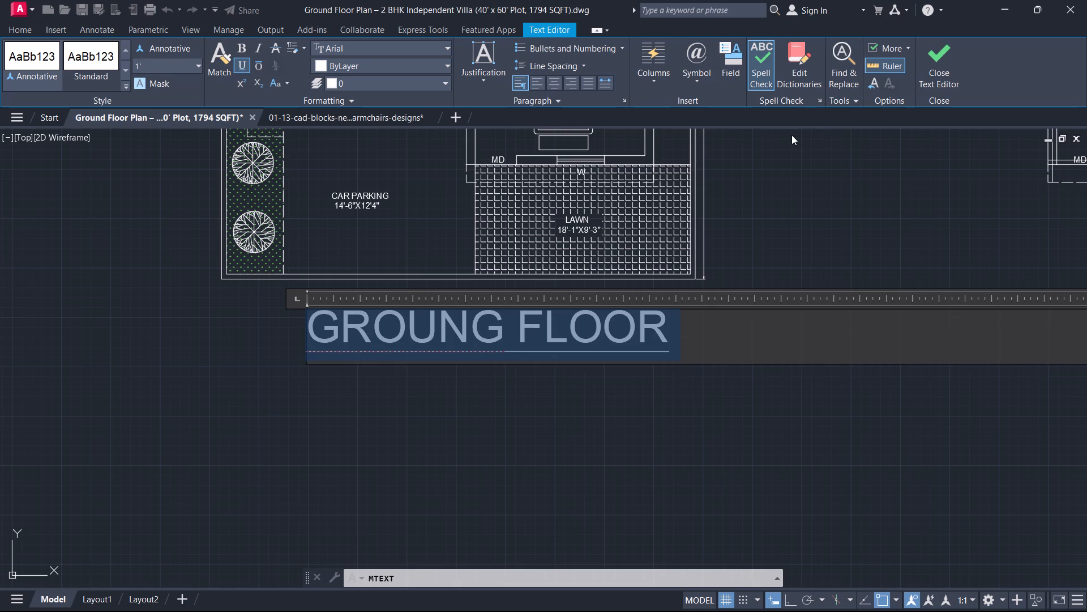
pyautogui.click(829, 173)
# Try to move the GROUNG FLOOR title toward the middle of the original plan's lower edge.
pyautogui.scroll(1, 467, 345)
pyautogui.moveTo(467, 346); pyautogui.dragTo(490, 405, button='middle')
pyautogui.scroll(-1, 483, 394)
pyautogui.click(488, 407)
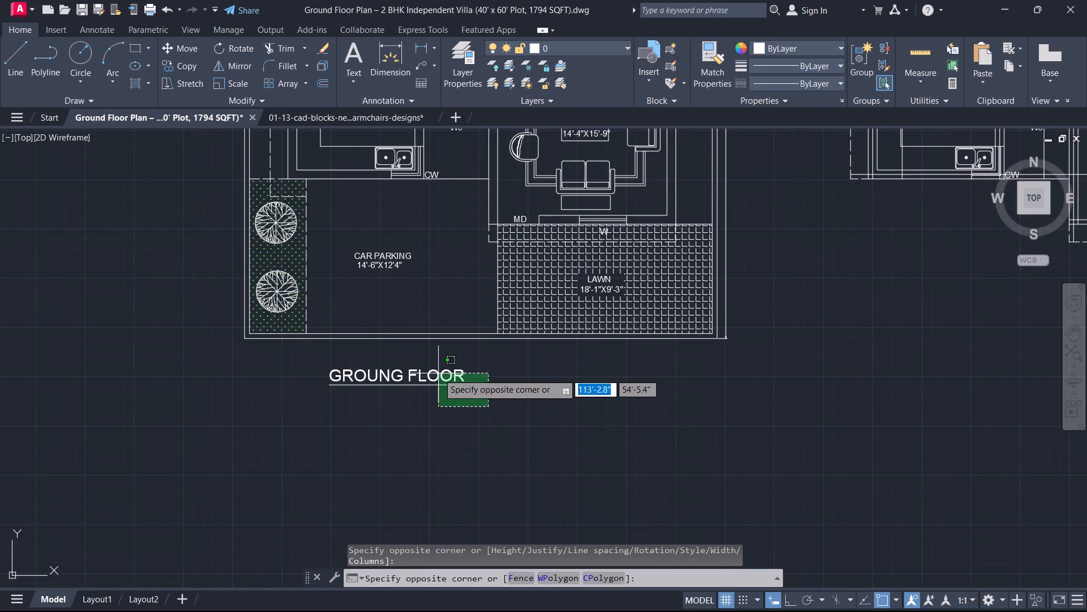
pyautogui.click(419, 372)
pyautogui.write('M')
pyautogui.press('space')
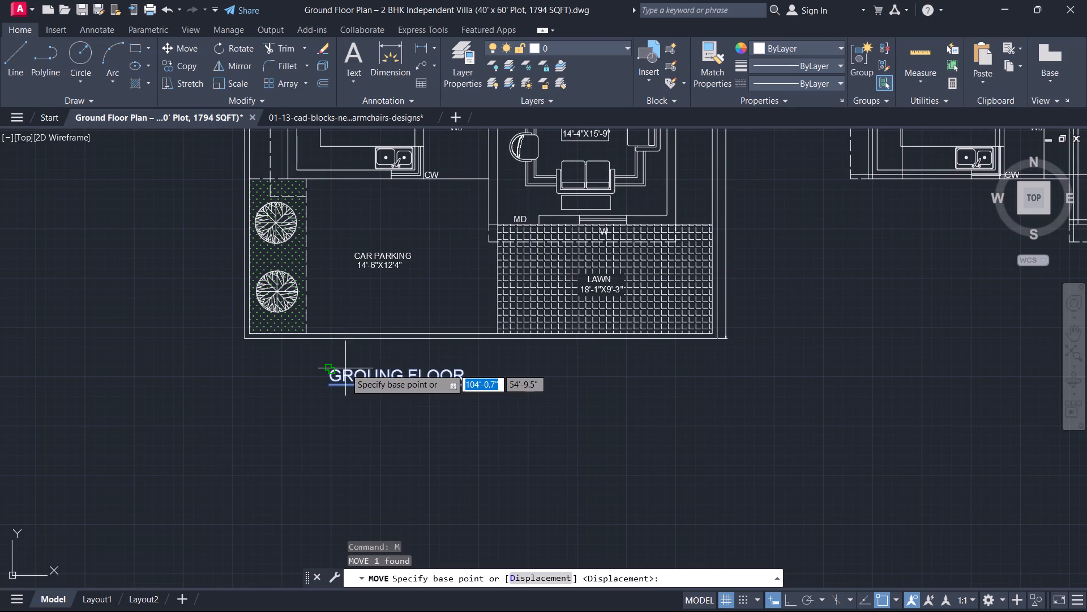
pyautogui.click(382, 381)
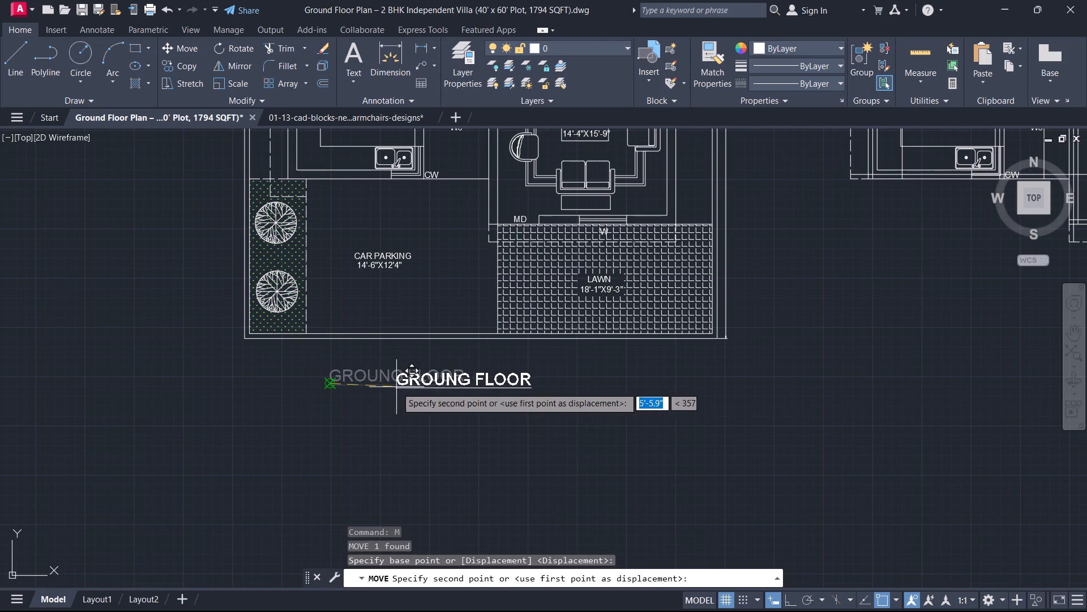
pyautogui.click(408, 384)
# Move the GROUNG FLOOR title sideways so it sits roughly centred below the original plan.
pyautogui.click(409, 384)
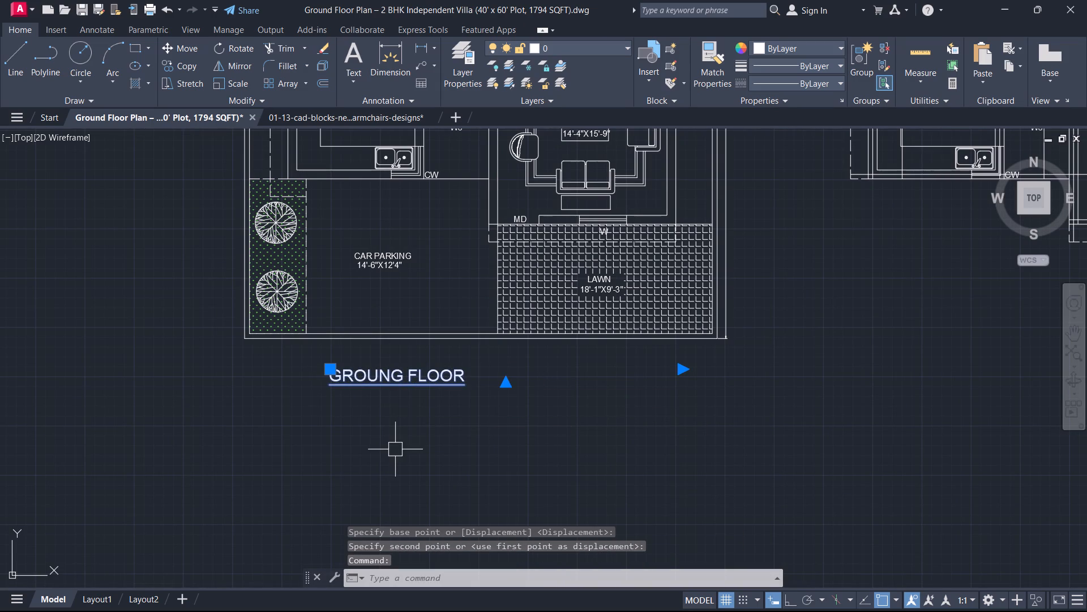
pyautogui.write('M')
pyautogui.press('space')
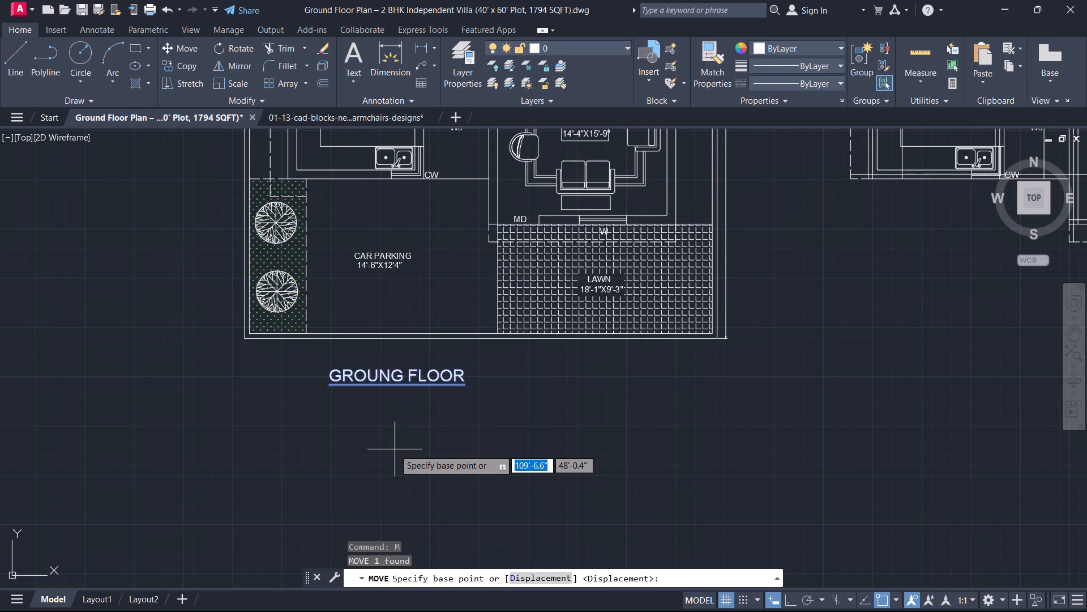
pyautogui.scroll(2, 402, 448)
pyautogui.moveTo(438, 270); pyautogui.dragTo(448, 267)
pyautogui.scroll(-2, 598, 290)
pyautogui.moveTo(598, 290); pyautogui.dragTo(581, 308, button='middle')
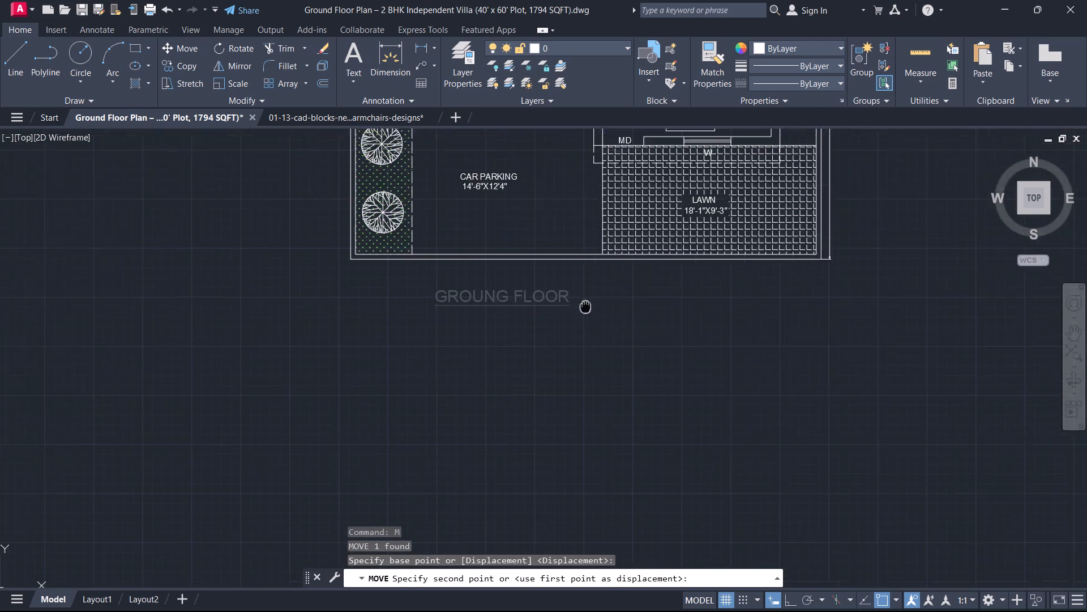
pyautogui.moveTo(581, 308); pyautogui.dragTo(321, 408, button='middle')
pyautogui.click(331, 399)
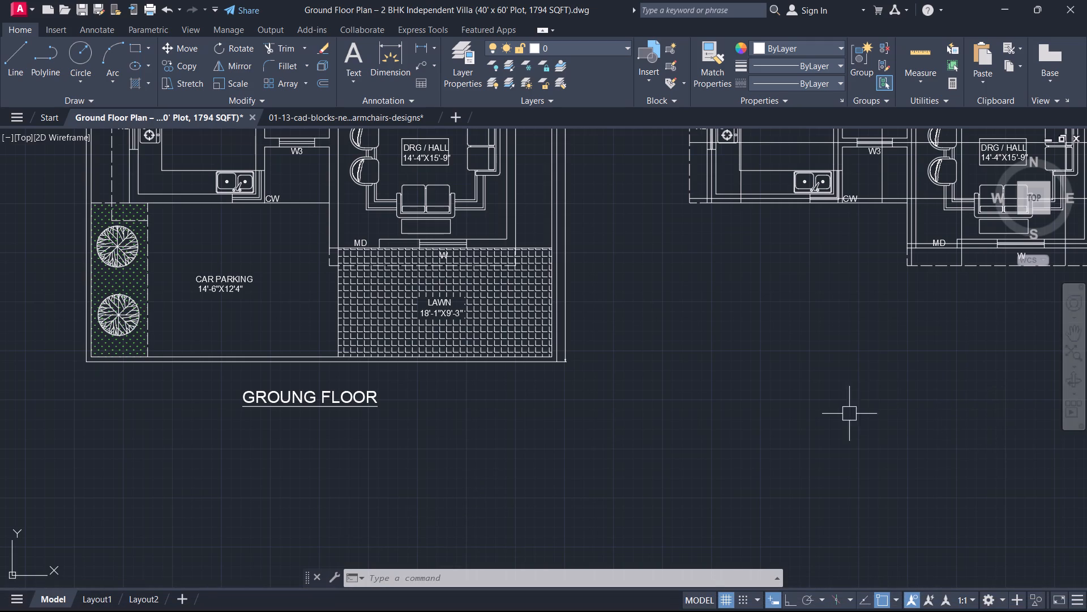
# Copy the GROUNG FLOOR title to the space below the copied plan with the grid lines.
pyautogui.scroll(-2, 650, 355)
pyautogui.moveTo(649, 354); pyautogui.dragTo(573, 398, button='middle')
pyautogui.scroll(2, 554, 399)
pyautogui.scroll(2, 384, 486)
pyautogui.moveTo(355, 462); pyautogui.dragTo(347, 459)
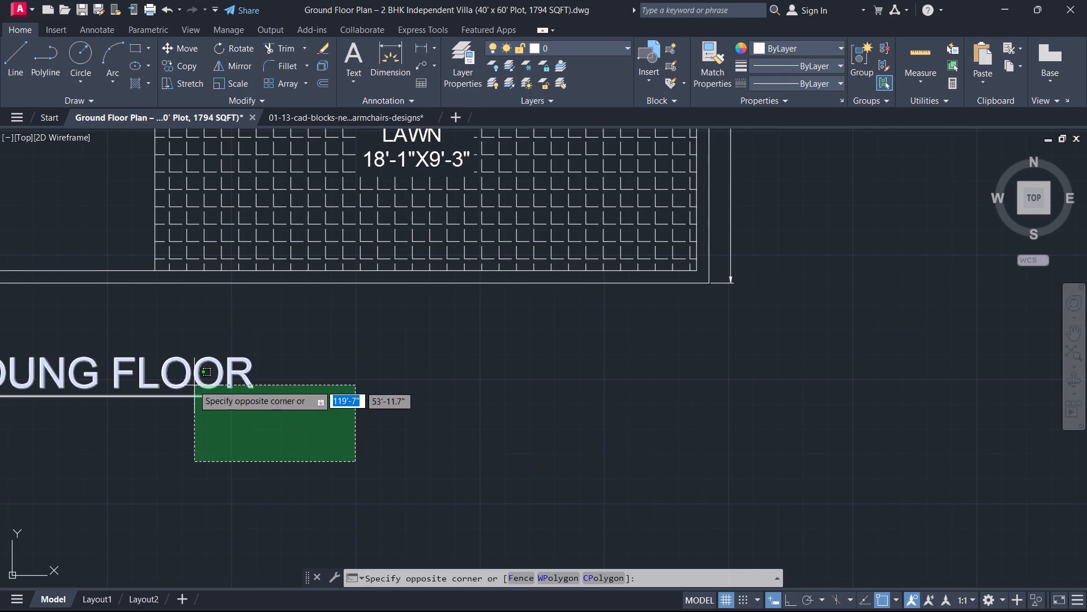
pyautogui.click(193, 384)
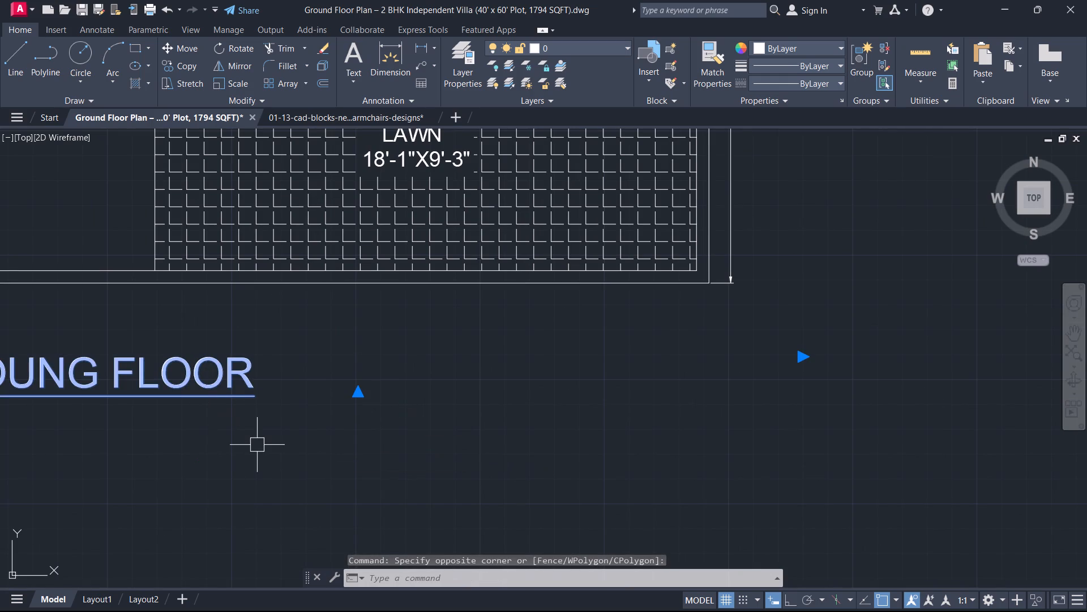
pyautogui.press('c')
pyautogui.write('O')
pyautogui.press('space')
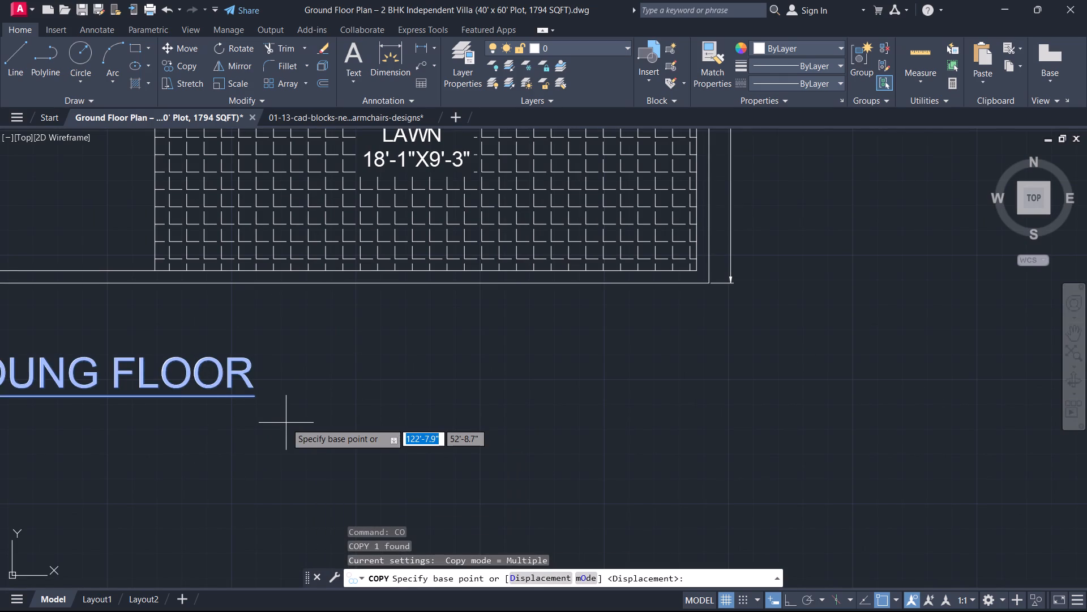
pyautogui.click(286, 419)
pyautogui.scroll(-2, 367, 427)
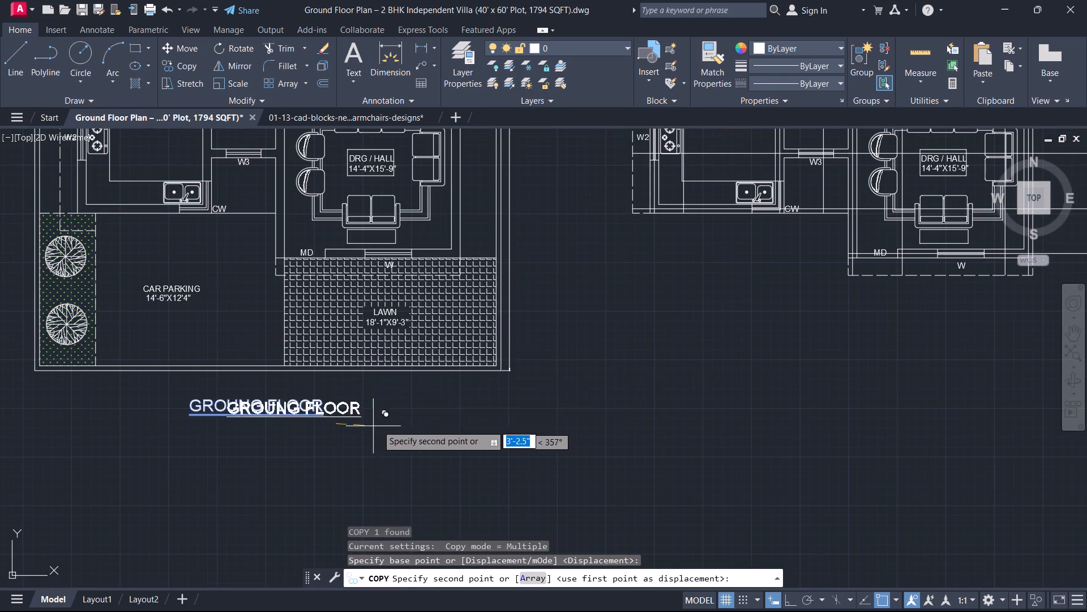
pyautogui.scroll(1, 727, 400)
pyautogui.moveTo(729, 400); pyautogui.dragTo(604, 451, button='middle')
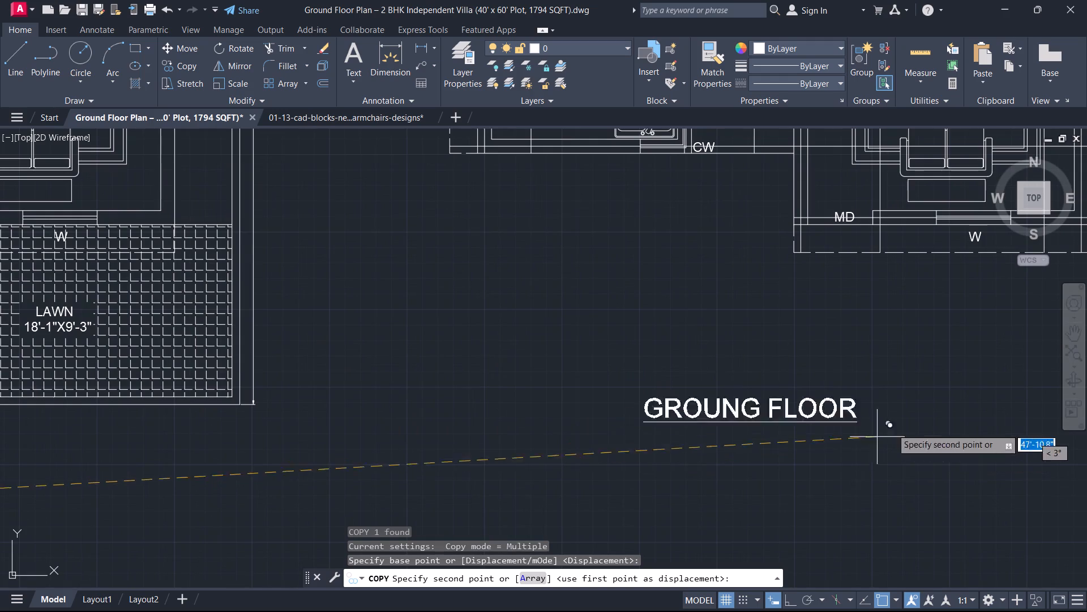
pyautogui.click(902, 426)
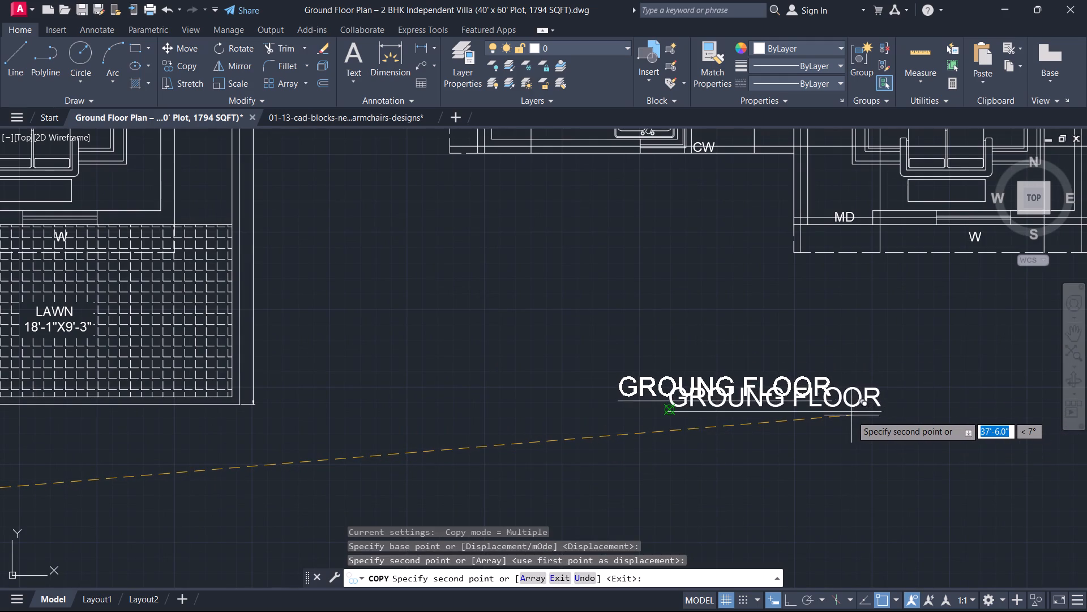
pyautogui.rightClick(851, 415)
pyautogui.click(934, 241)
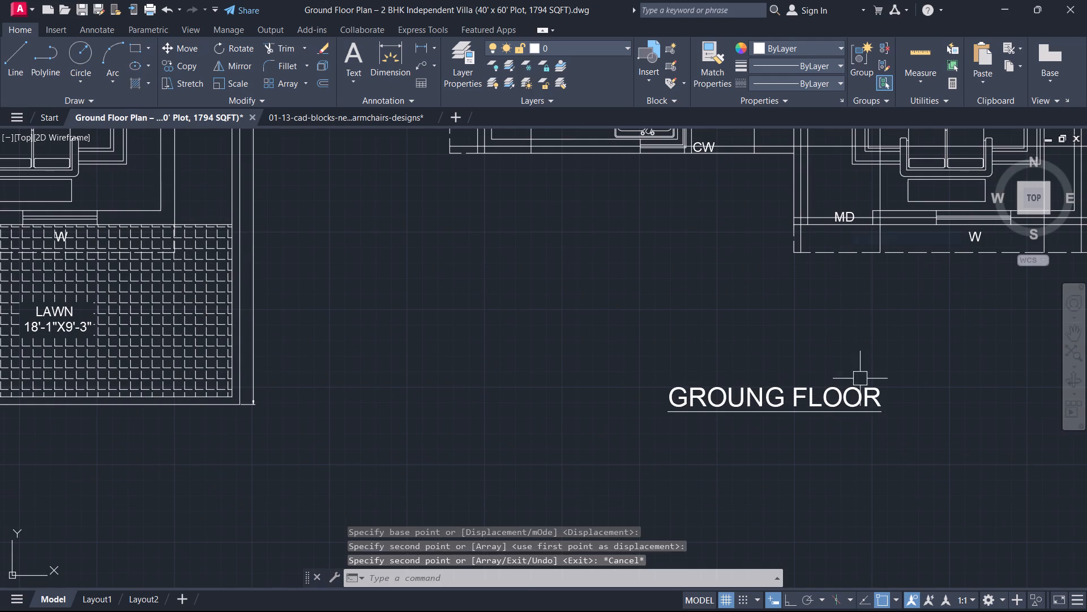
# Replace the copied title's text below the grid-line plan with CENTER LINE DIAGRAM, keeping it underlined.
pyautogui.doubleClick(840, 401)
pyautogui.moveTo(936, 397); pyautogui.dragTo(799, 485)
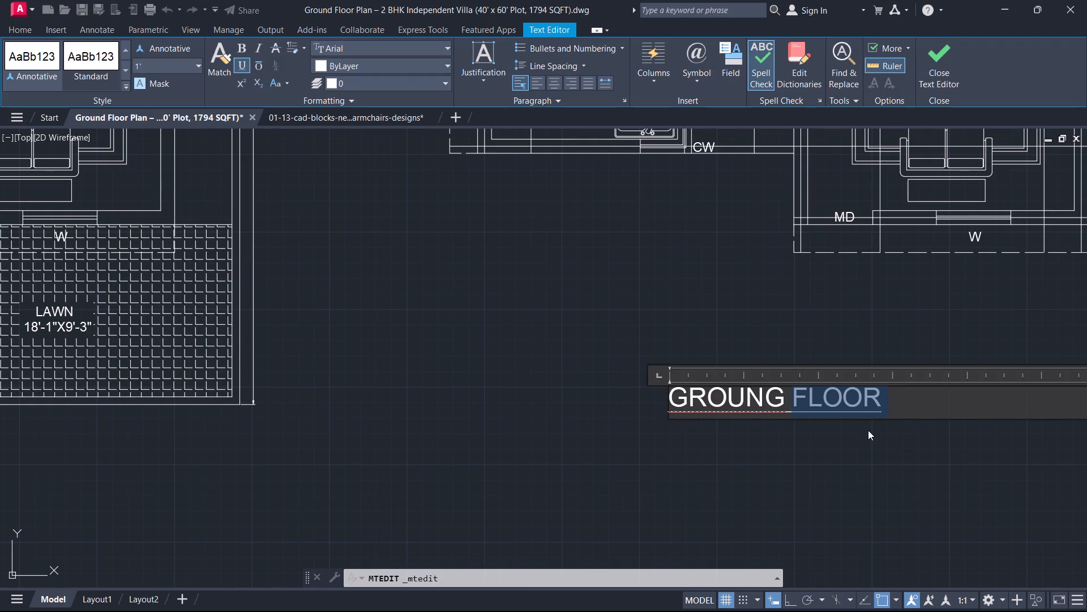
pyautogui.press('BackSpace')
pyautogui.press('BackSpace')
pyautogui.press('BackSpace')
pyautogui.press('BackSpace')
pyautogui.press('BackSpace')
pyautogui.press('BackSpace')
pyautogui.press('BackSpace')
pyautogui.press('BackSpace')
pyautogui.press('BackSpace')
pyautogui.press('BackSpace')
pyautogui.press('BackSpace')
pyautogui.press('BackSpace')
pyautogui.press('BackSpace')
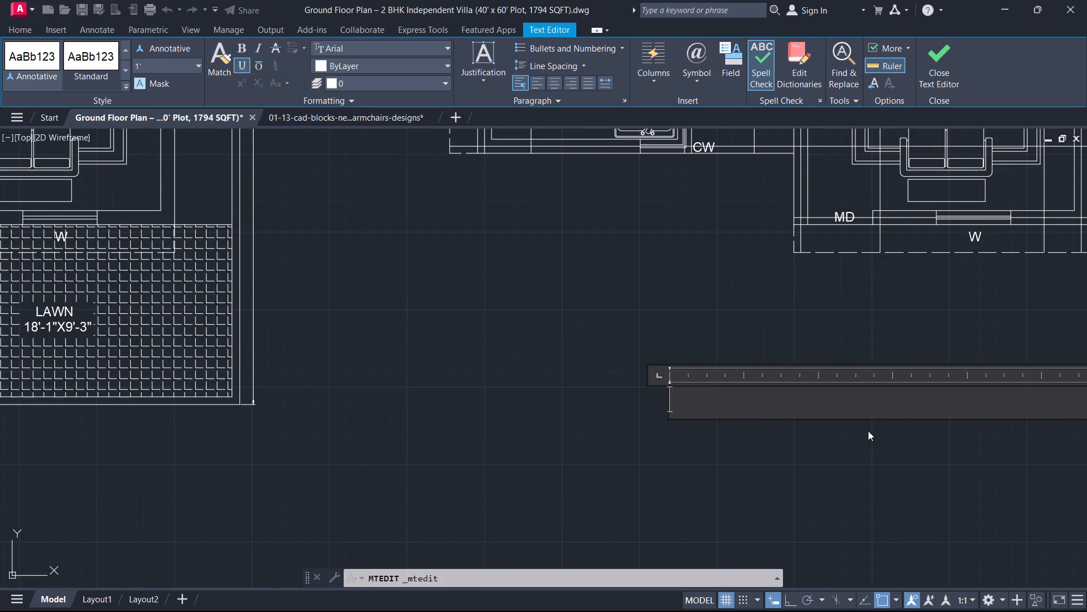
pyautogui.write('CE')
pyautogui.write('NTER')
pyautogui.press('space')
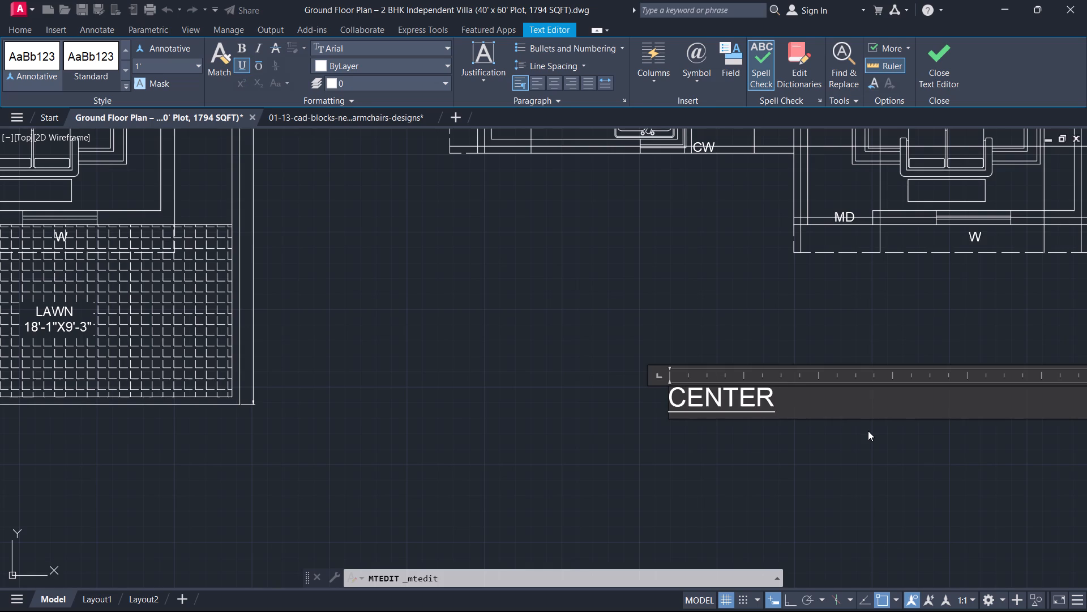
pyautogui.write('LU')
pyautogui.press('BackSpace')
pyautogui.write('INE')
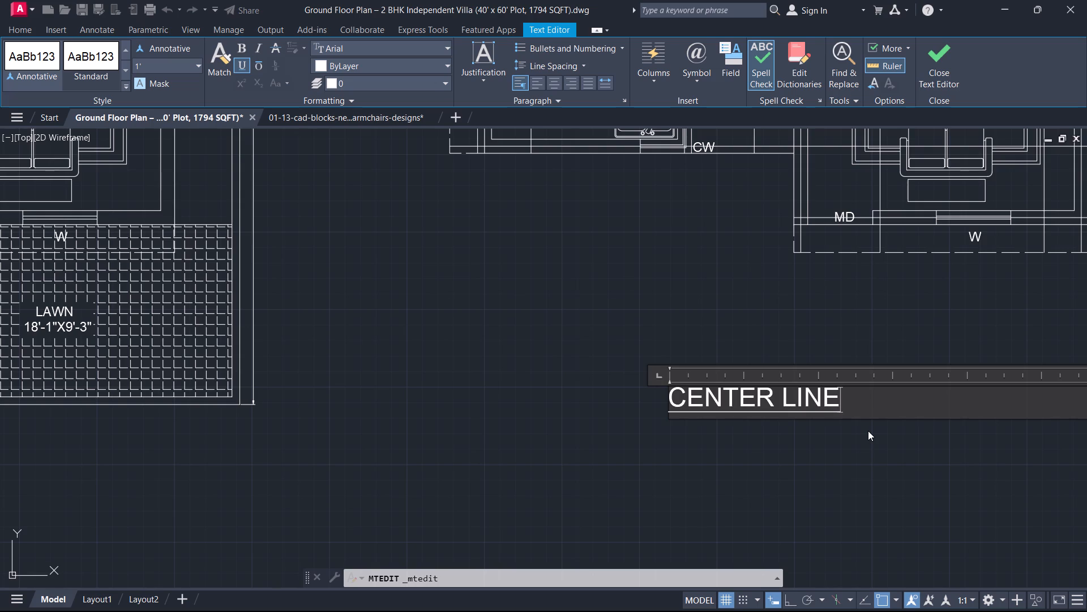
pyautogui.press('space')
pyautogui.write('DI')
pyautogui.press('a')
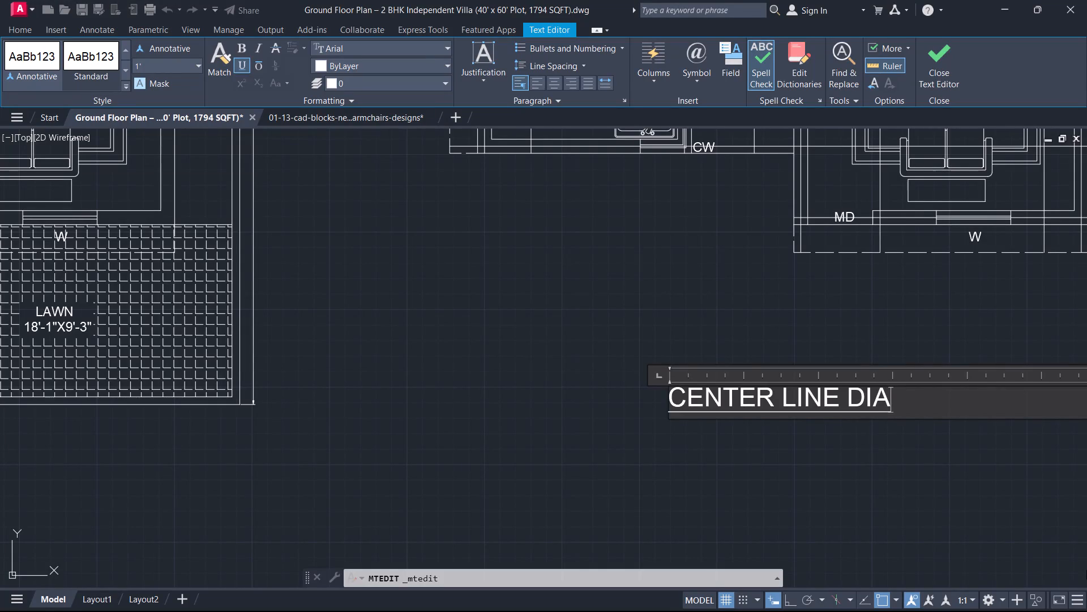
pyautogui.write('GRAM')
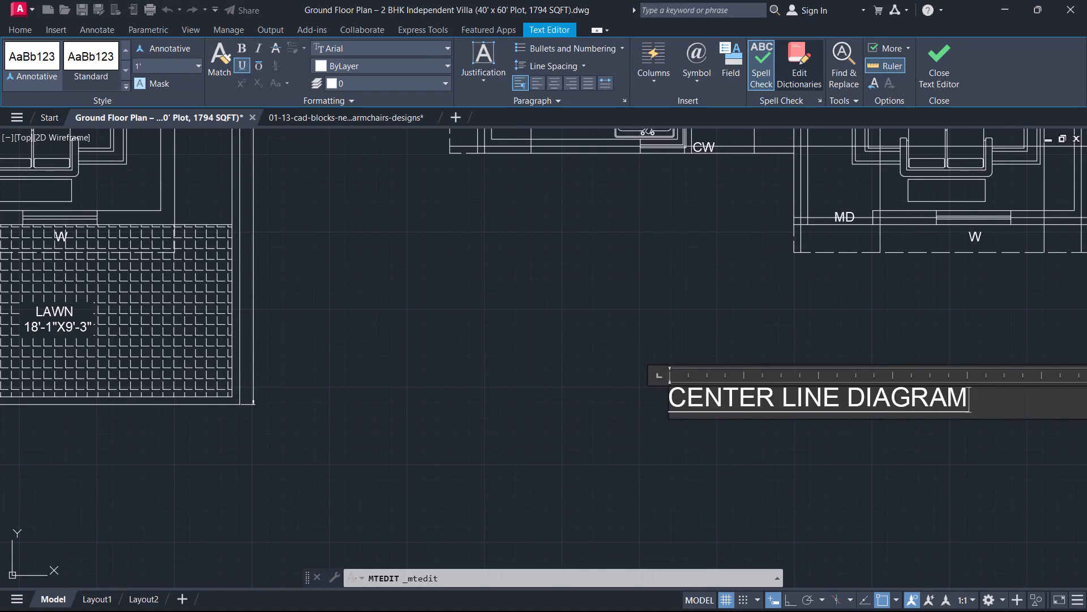
pyautogui.click(944, 76)
# Review the original plan and the grid-line plan together with the titles below them.
pyautogui.scroll(-3, 859, 317)
pyautogui.scroll(1, 867, 381)
pyautogui.moveTo(867, 381); pyautogui.dragTo(744, 460, button='middle')
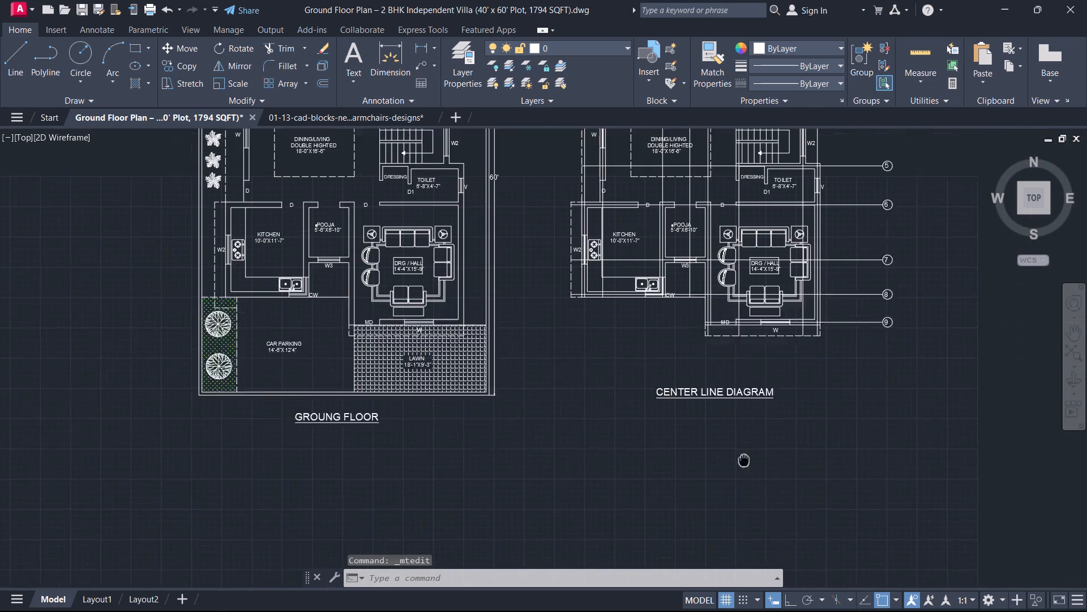
pyautogui.moveTo(744, 460); pyautogui.dragTo(735, 478, button='middle')
pyautogui.scroll(1, 715, 394)
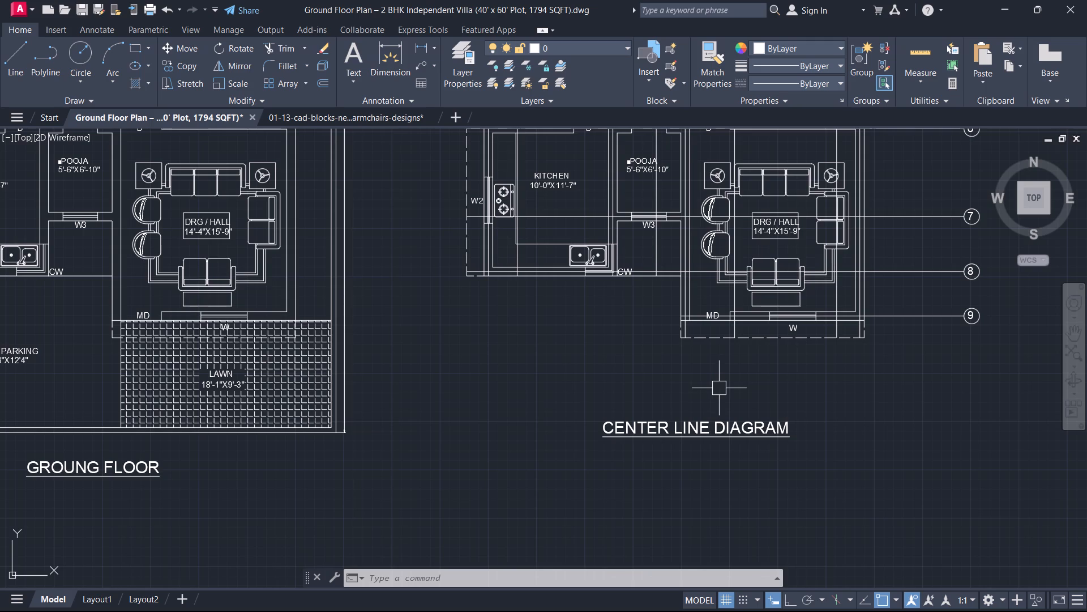
pyautogui.scroll(-3, 719, 388)
pyautogui.scroll(1, 737, 426)
pyautogui.moveTo(737, 426); pyautogui.dragTo(747, 471, button='middle')
pyautogui.scroll(1, 743, 445)
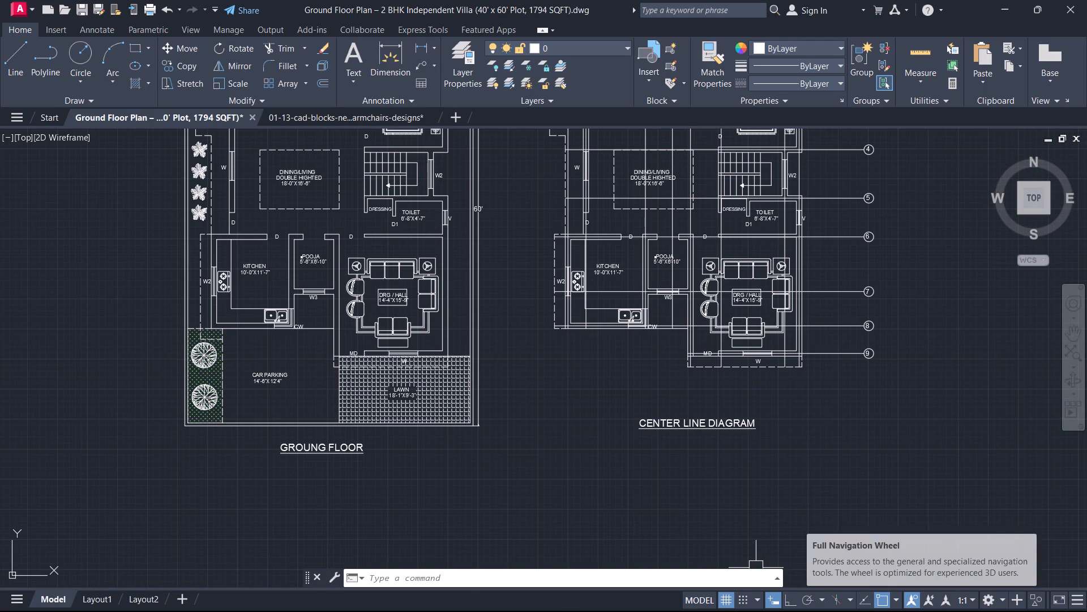
pyautogui.scroll(-1, 623, 428)
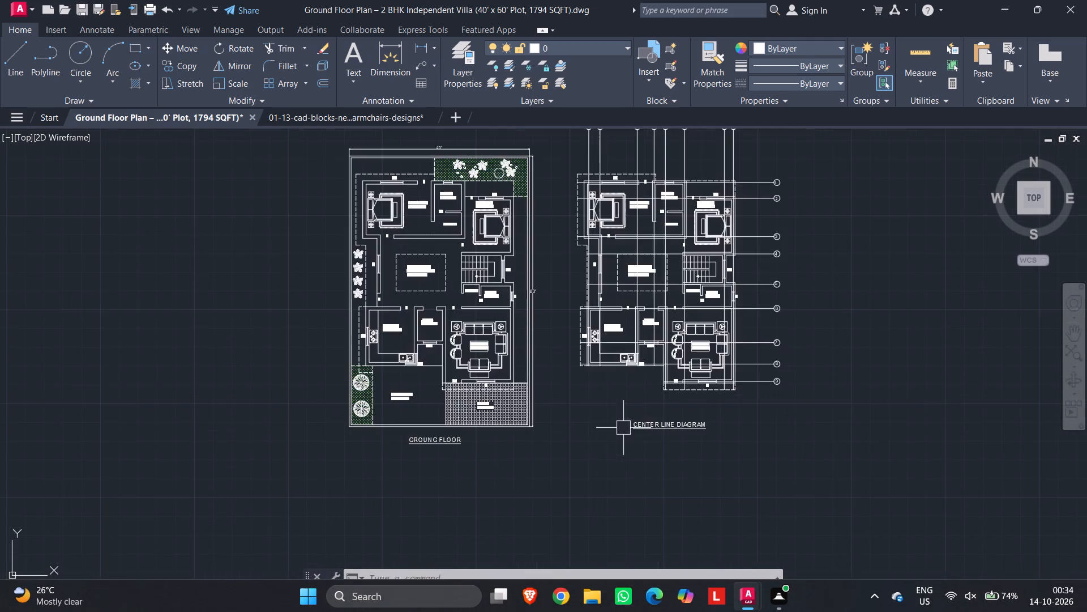
pyautogui.scroll(-1, 661, 483)
pyautogui.scroll(3, 645, 390)
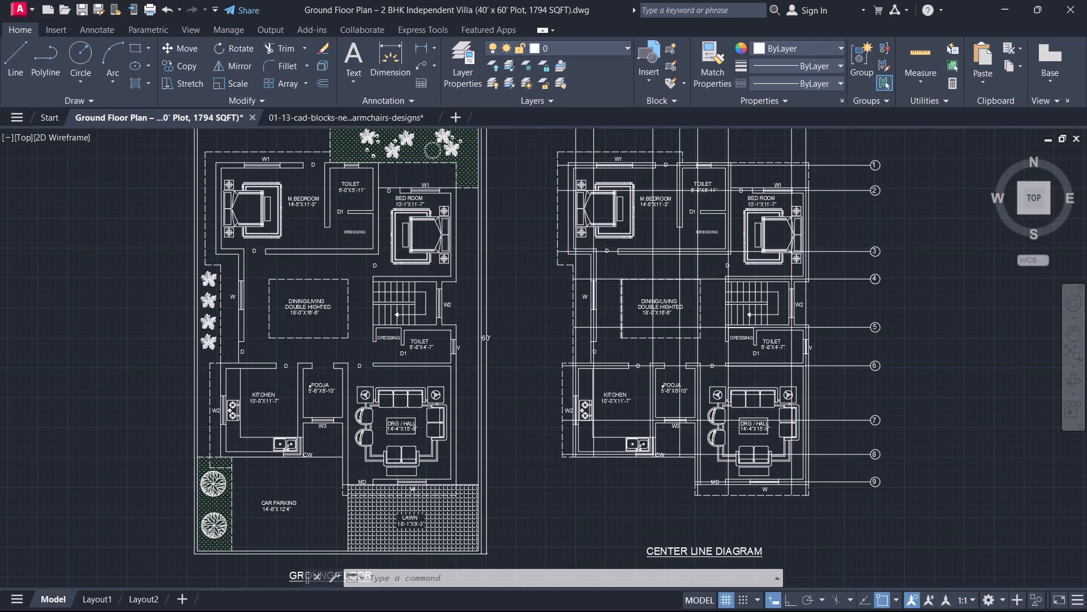
pyautogui.scroll(-4, 601, 343)
pyautogui.scroll(1, 605, 426)
pyautogui.moveTo(604, 427); pyautogui.dragTo(616, 554, button='middle')
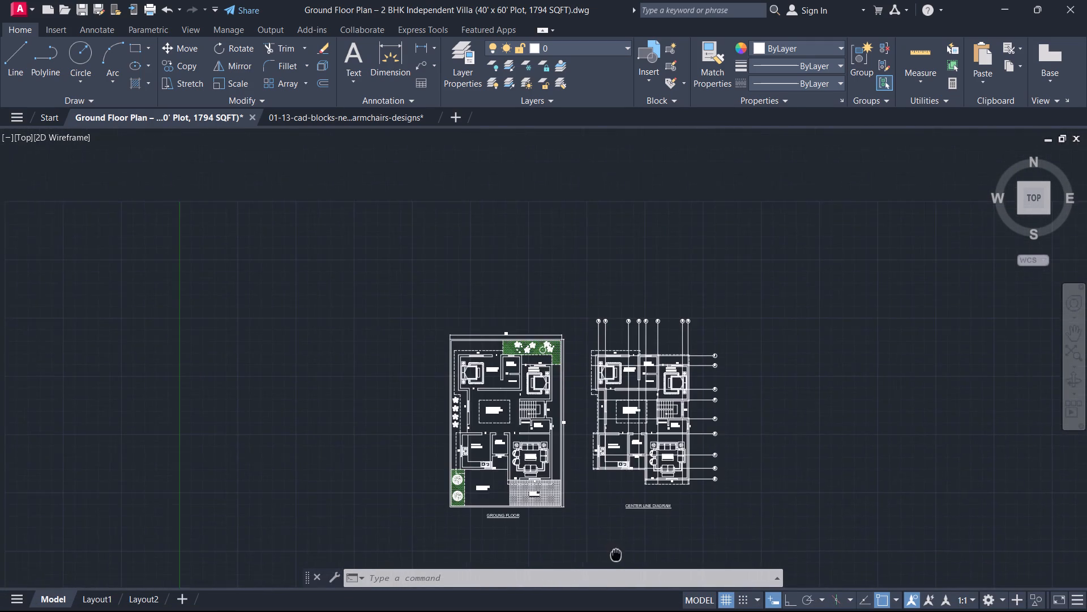
pyautogui.moveTo(616, 554); pyautogui.dragTo(610, 555, button='middle')
pyautogui.scroll(2, 587, 470)
pyautogui.moveTo(587, 470); pyautogui.dragTo(583, 482, button='middle')
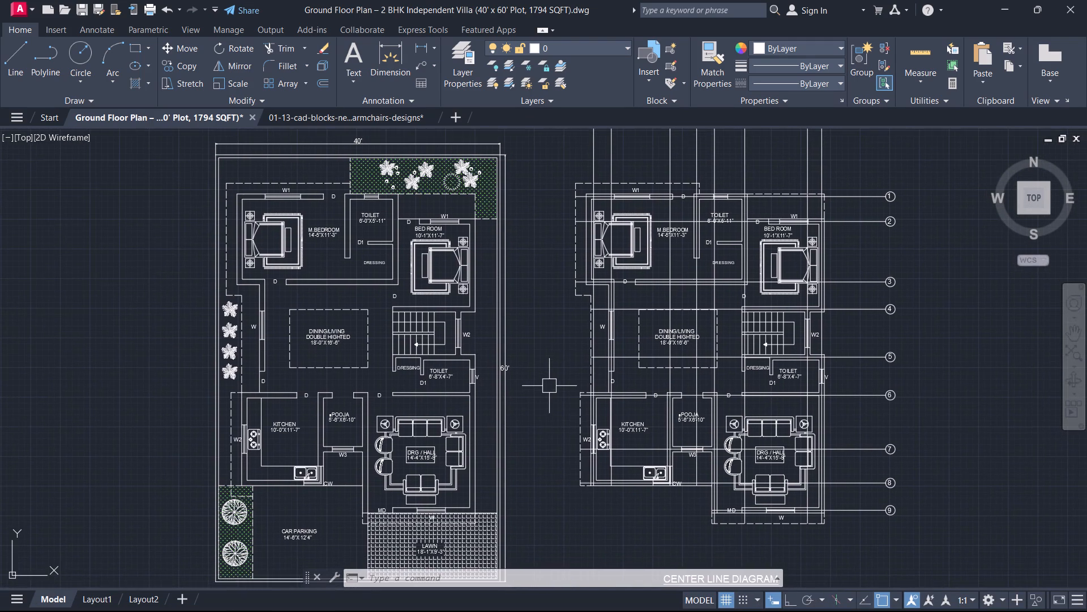
pyautogui.scroll(-1, 549, 386)
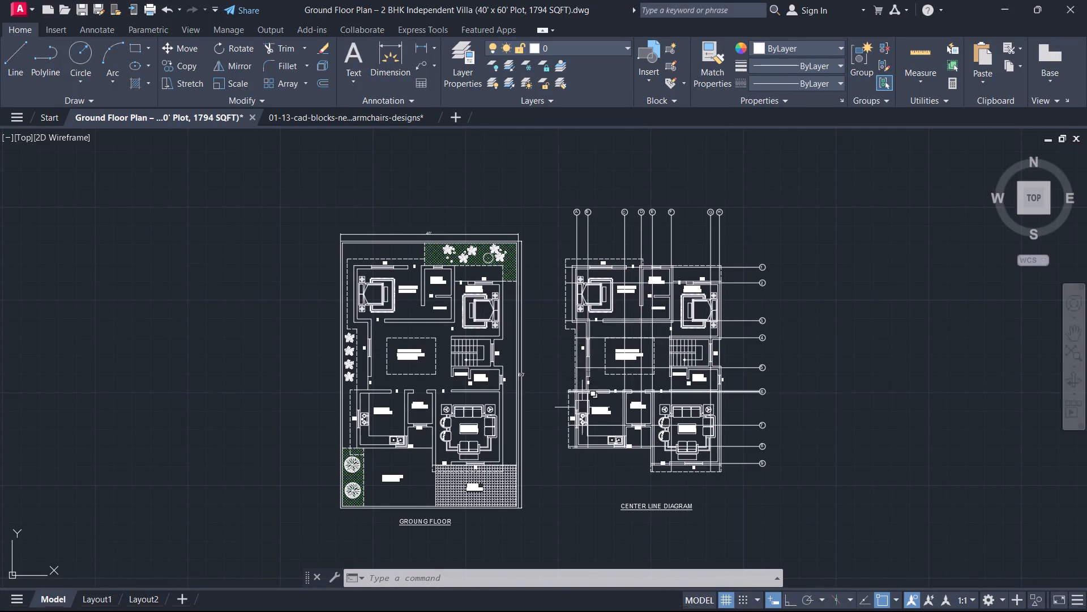
pyautogui.scroll(1, 583, 413)
pyautogui.moveTo(583, 414); pyautogui.dragTo(576, 346, button='middle')
pyautogui.scroll(-1, 576, 346)
pyautogui.scroll(1, 566, 335)
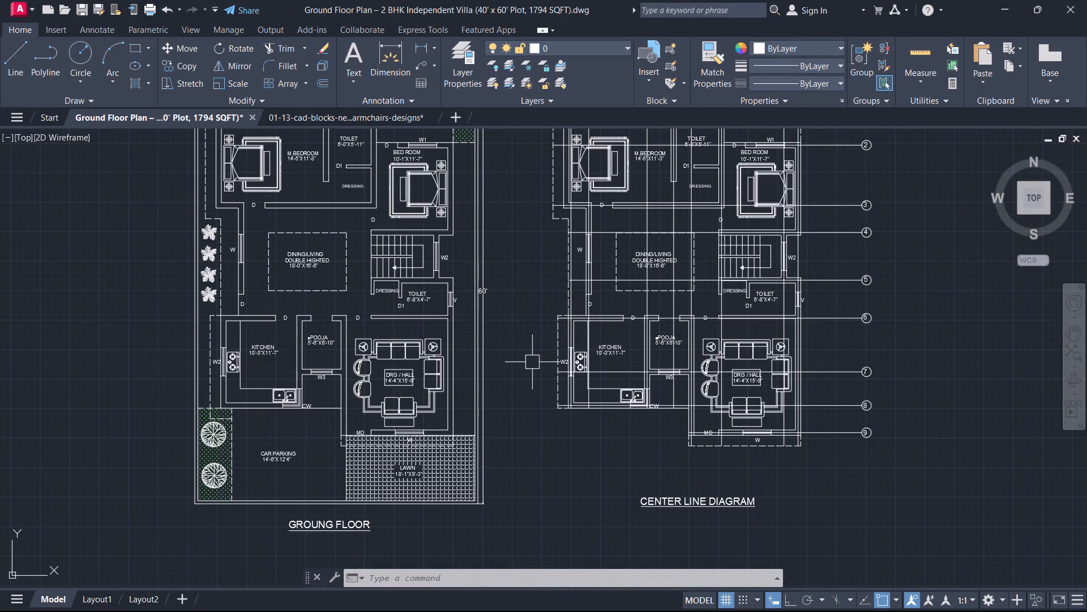
# Hatch the original plan's dining/living outer wall piece between window W and door D with the SOLID pattern.
pyautogui.write('H')
pyautogui.press('space')
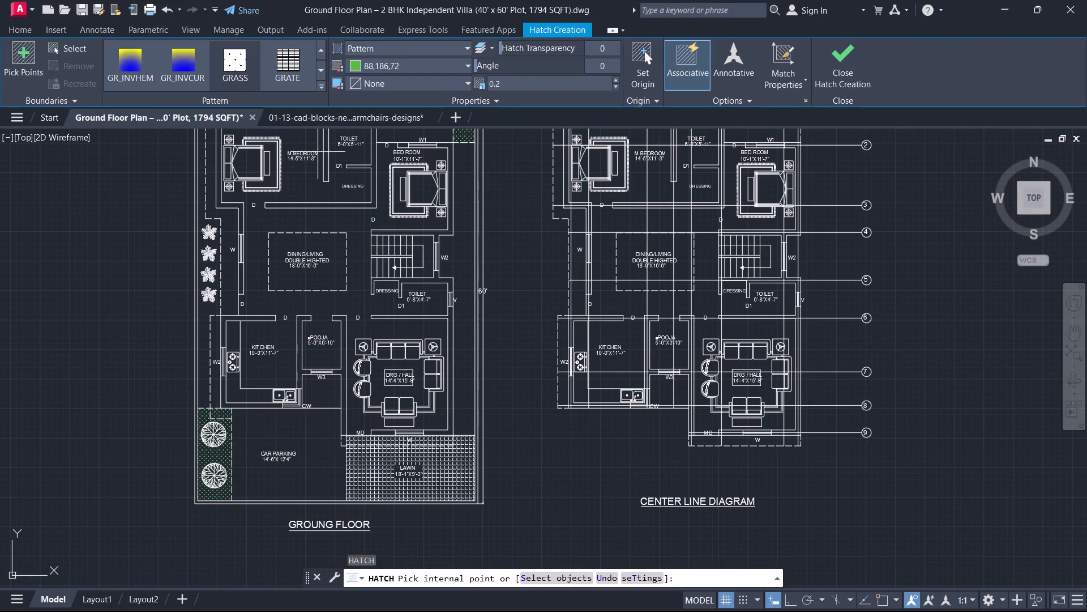
pyautogui.scroll(7, 179, 63)
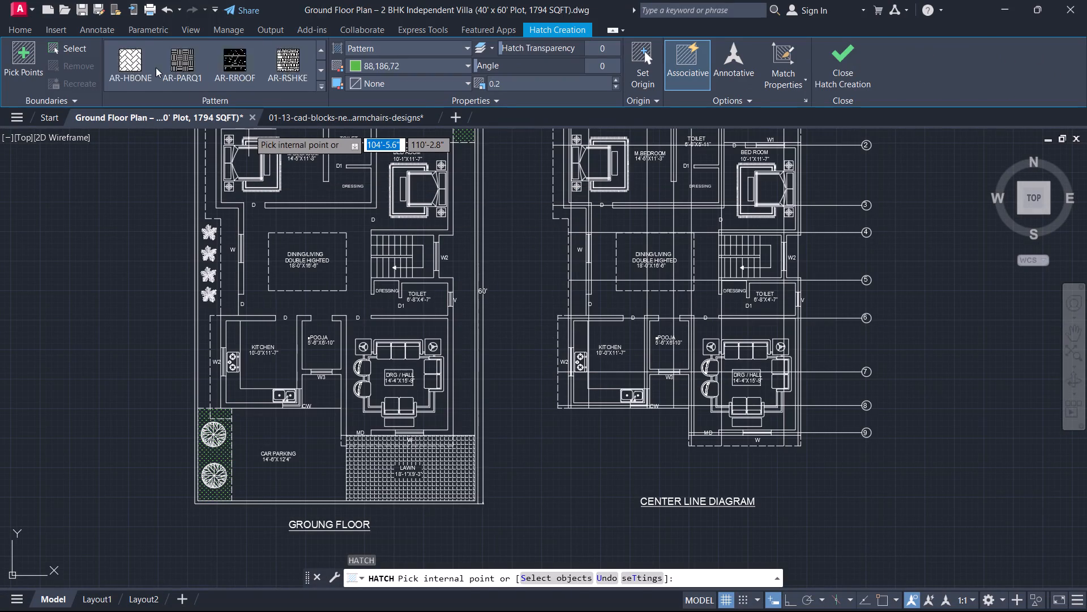
pyautogui.scroll(10, 156, 67)
pyautogui.click(142, 67)
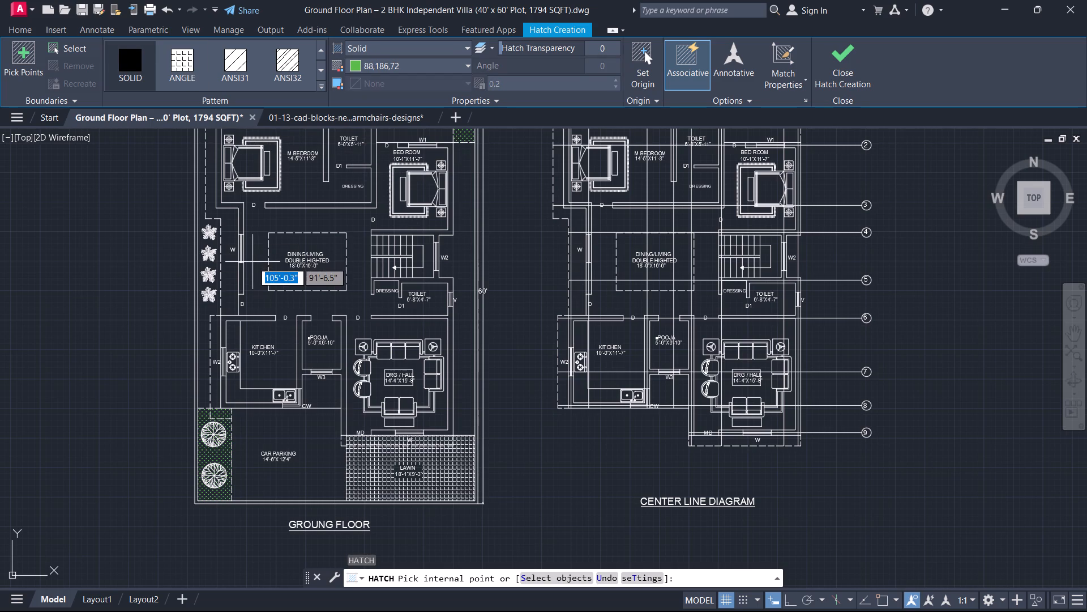
pyautogui.scroll(4, 217, 304)
pyautogui.click(357, 176)
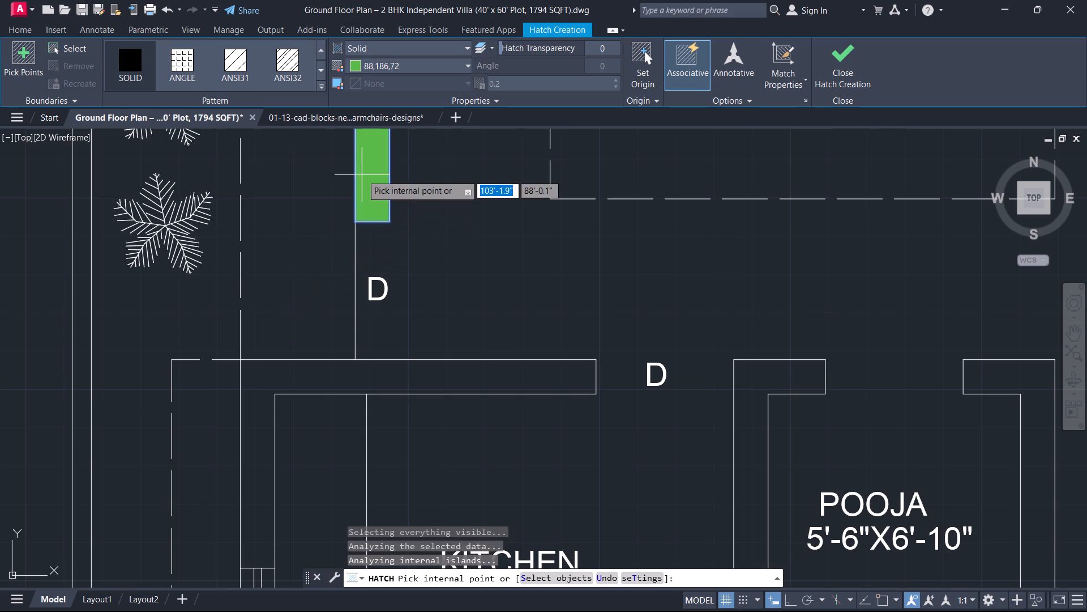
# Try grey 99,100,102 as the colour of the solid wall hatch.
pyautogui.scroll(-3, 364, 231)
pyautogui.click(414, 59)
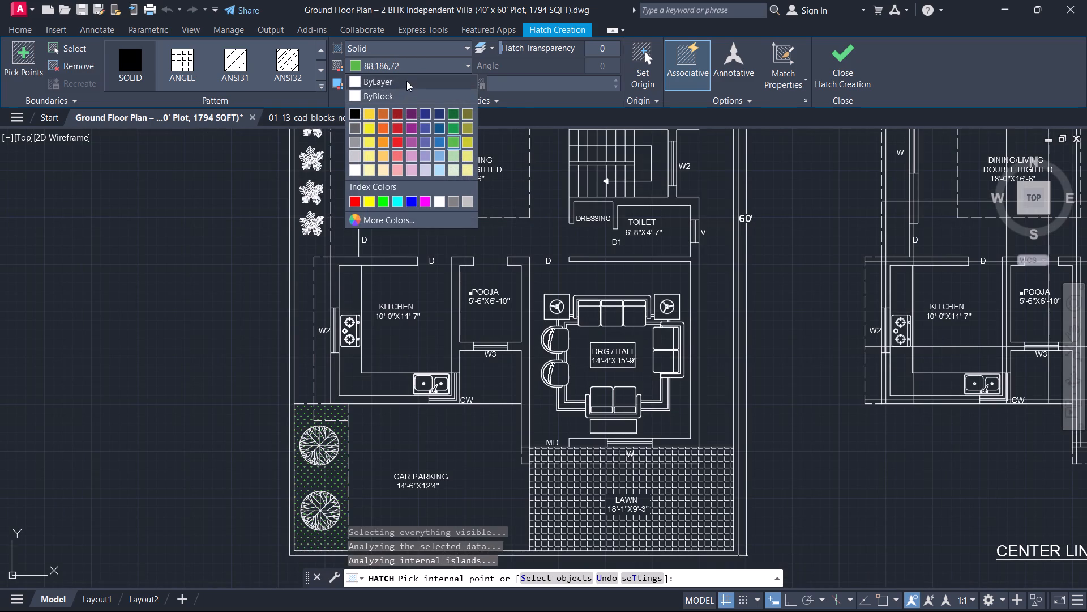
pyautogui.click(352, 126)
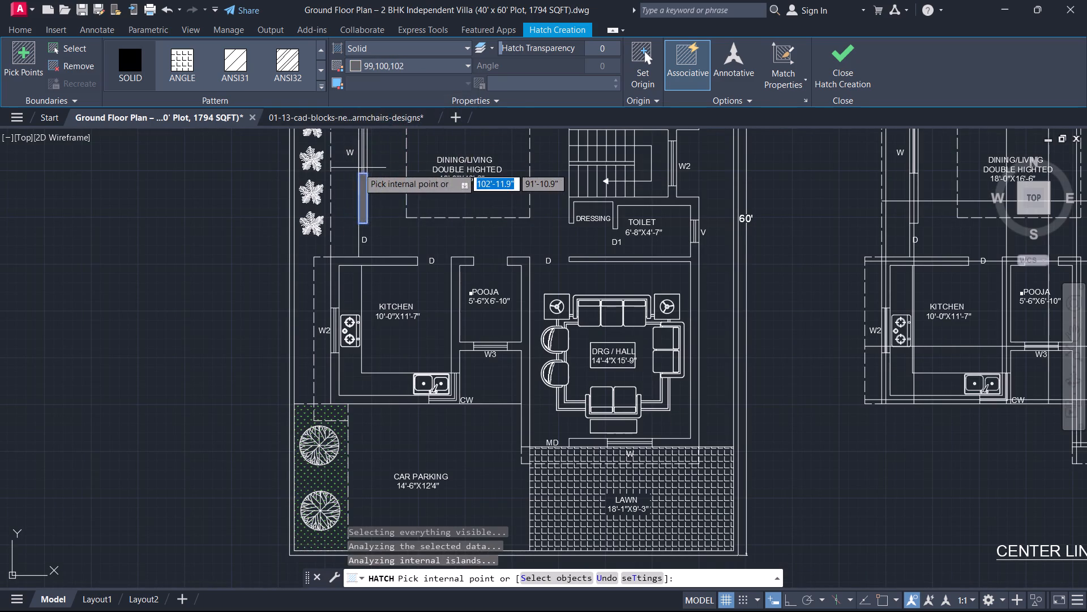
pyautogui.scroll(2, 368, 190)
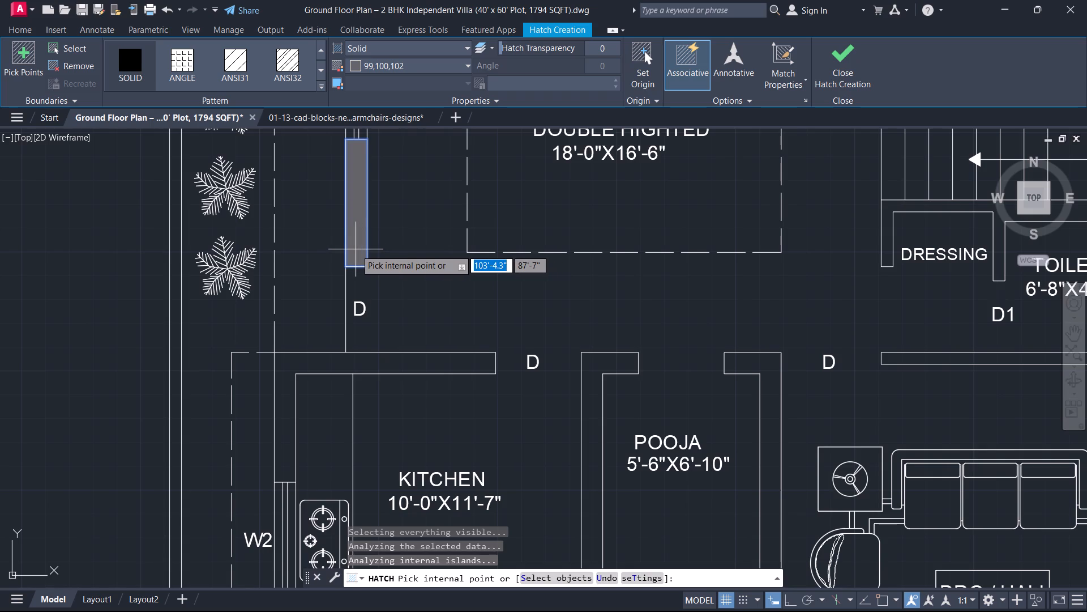
# Set the solid wall hatch to the blue true colour with RGB 4,74,195.
pyautogui.click(392, 67)
pyautogui.scroll(1, 375, 126)
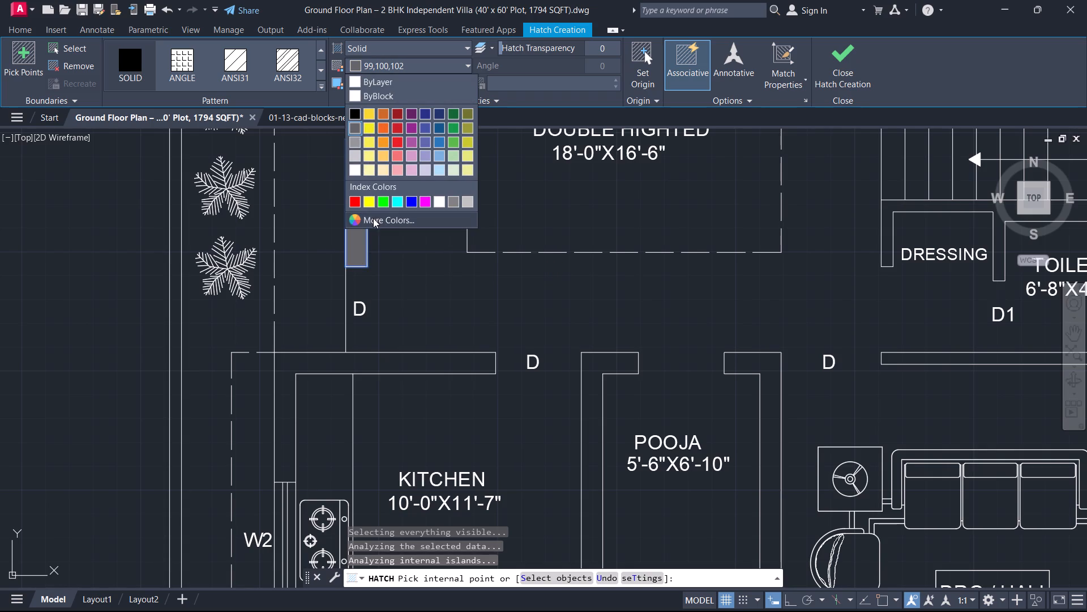
pyautogui.click(373, 218)
pyautogui.moveTo(520, 276); pyautogui.dragTo(513, 294)
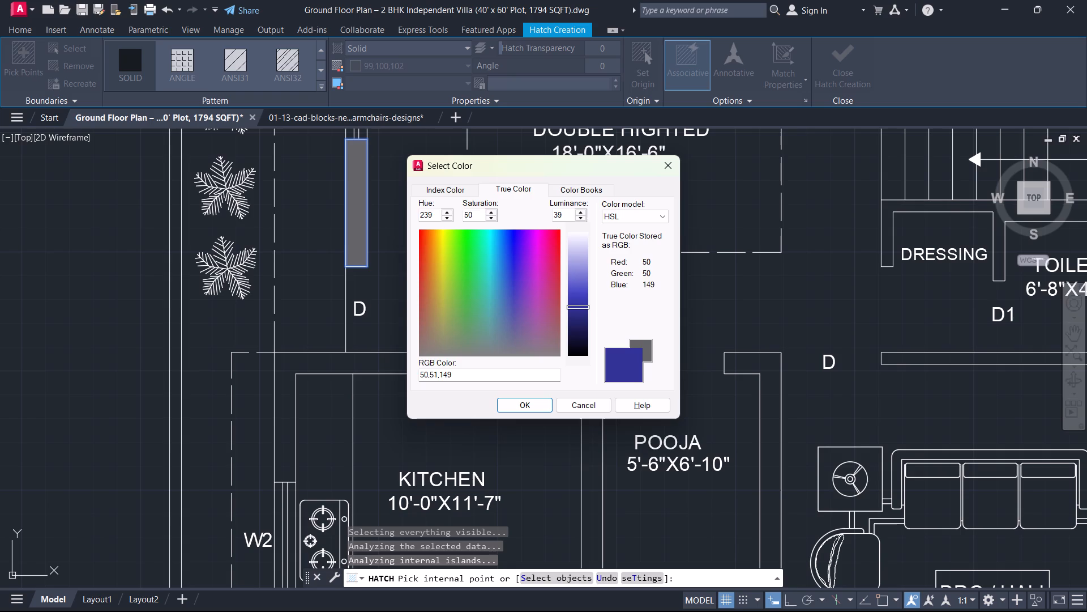
pyautogui.moveTo(513, 294); pyautogui.dragTo(520, 277)
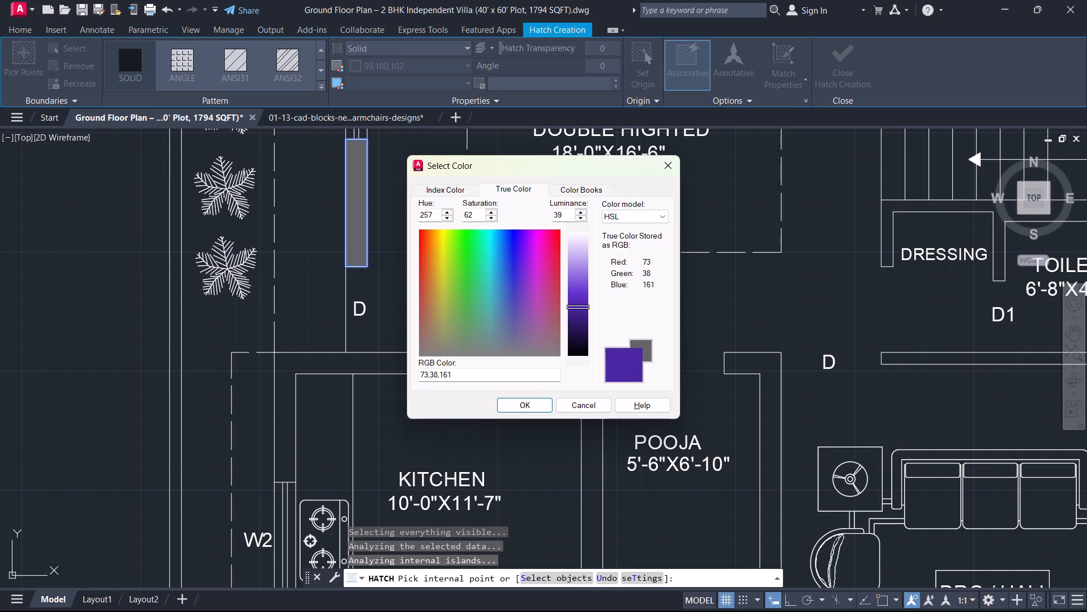
pyautogui.moveTo(520, 277); pyautogui.dragTo(523, 252)
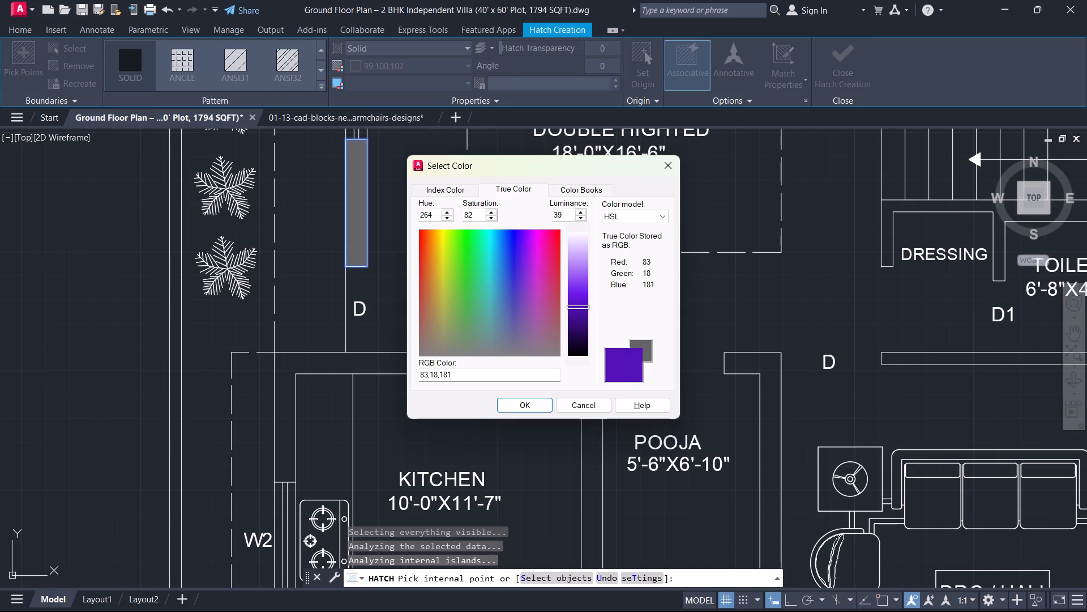
pyautogui.moveTo(523, 252); pyautogui.dragTo(506, 245)
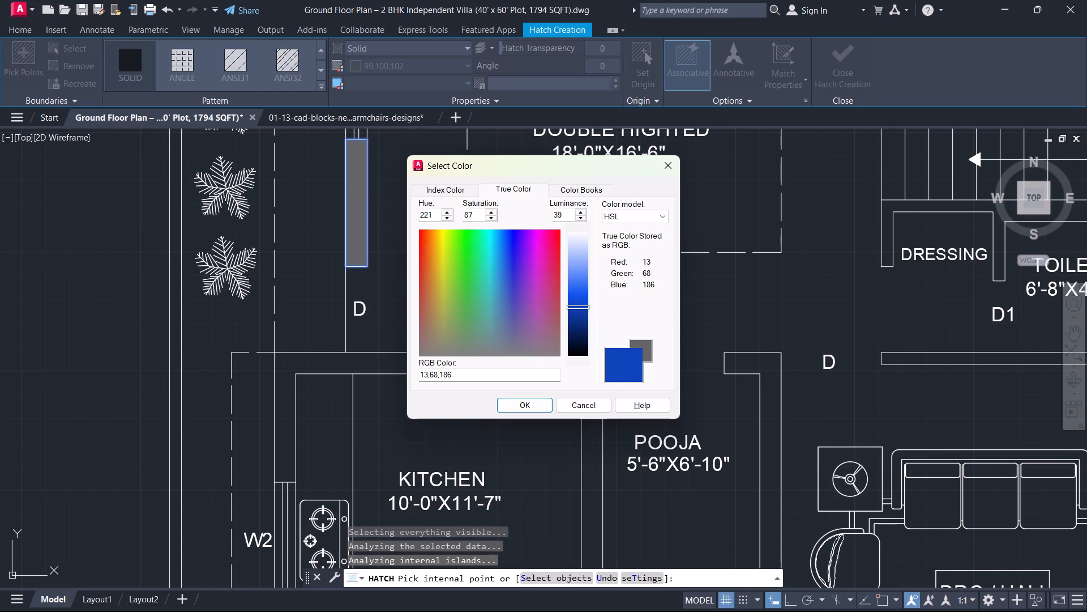
pyautogui.moveTo(506, 245); pyautogui.dragTo(503, 238)
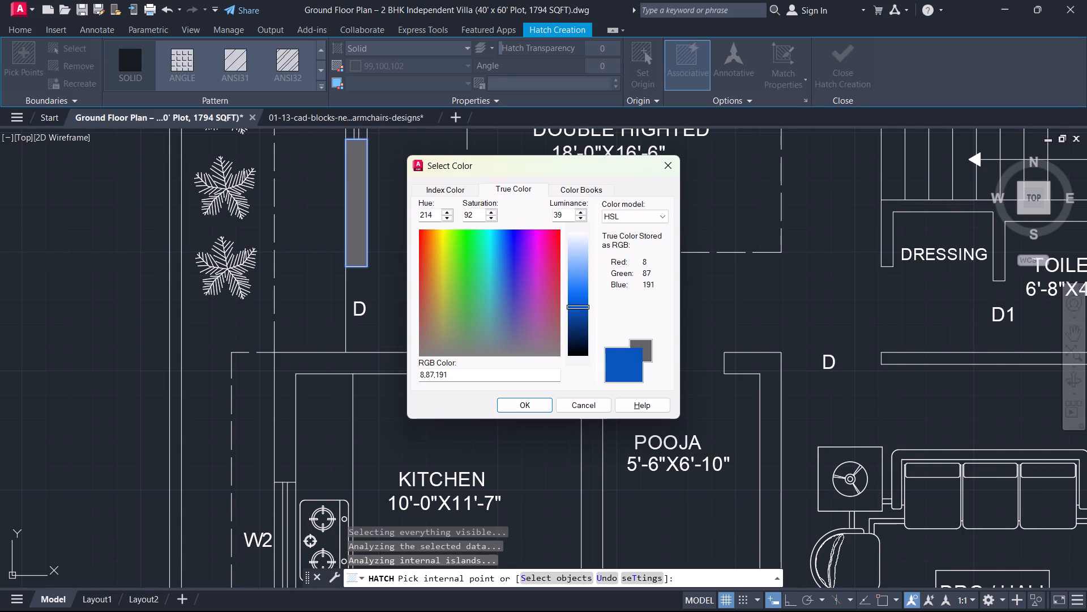
pyautogui.moveTo(503, 238); pyautogui.dragTo(506, 233)
pyautogui.moveTo(506, 233); pyautogui.dragTo(505, 233)
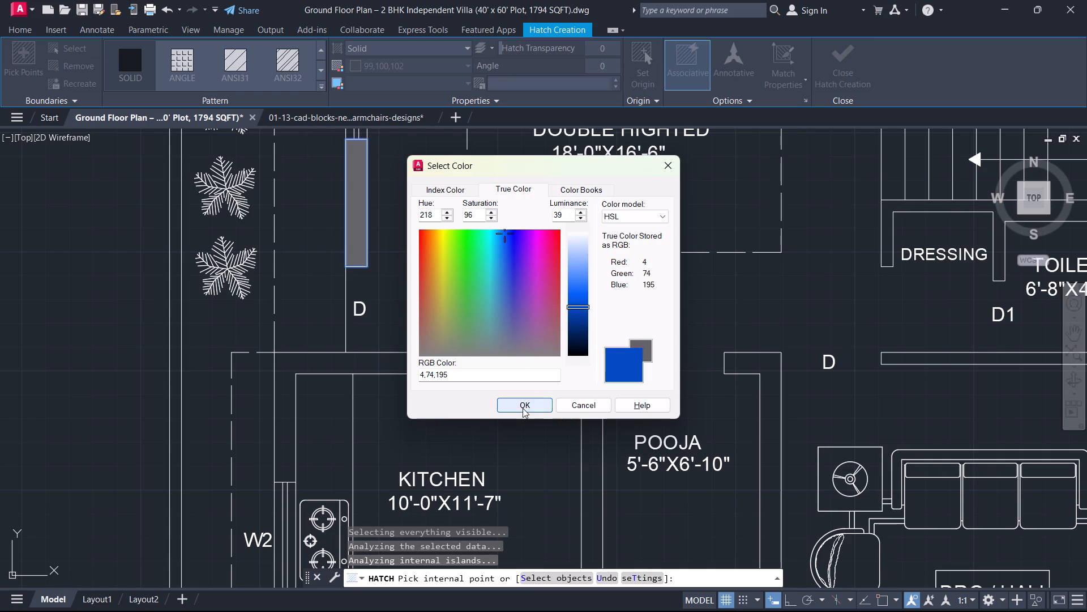
pyautogui.click(523, 408)
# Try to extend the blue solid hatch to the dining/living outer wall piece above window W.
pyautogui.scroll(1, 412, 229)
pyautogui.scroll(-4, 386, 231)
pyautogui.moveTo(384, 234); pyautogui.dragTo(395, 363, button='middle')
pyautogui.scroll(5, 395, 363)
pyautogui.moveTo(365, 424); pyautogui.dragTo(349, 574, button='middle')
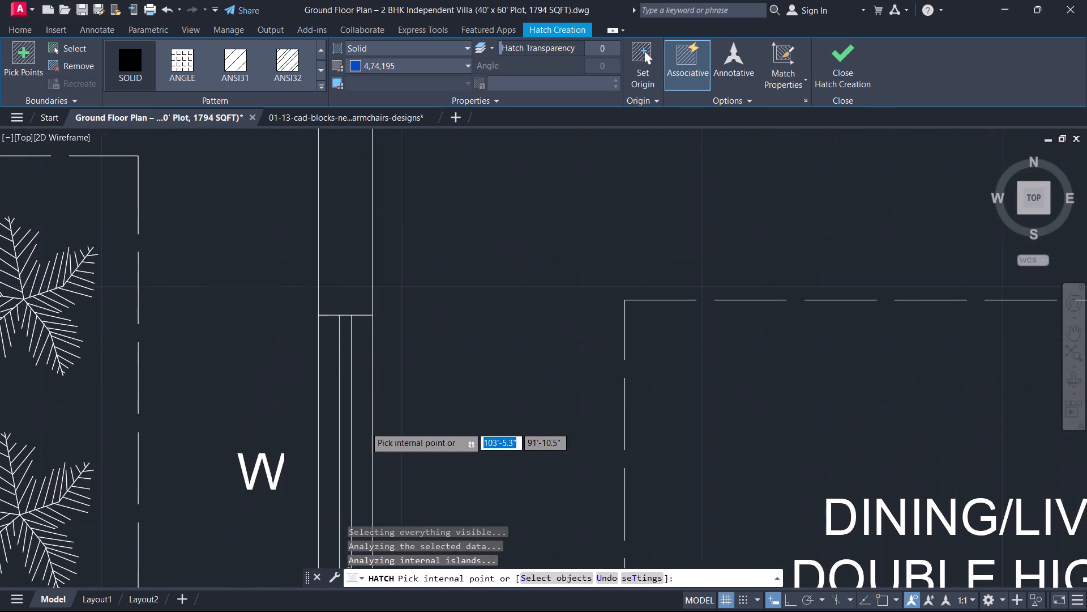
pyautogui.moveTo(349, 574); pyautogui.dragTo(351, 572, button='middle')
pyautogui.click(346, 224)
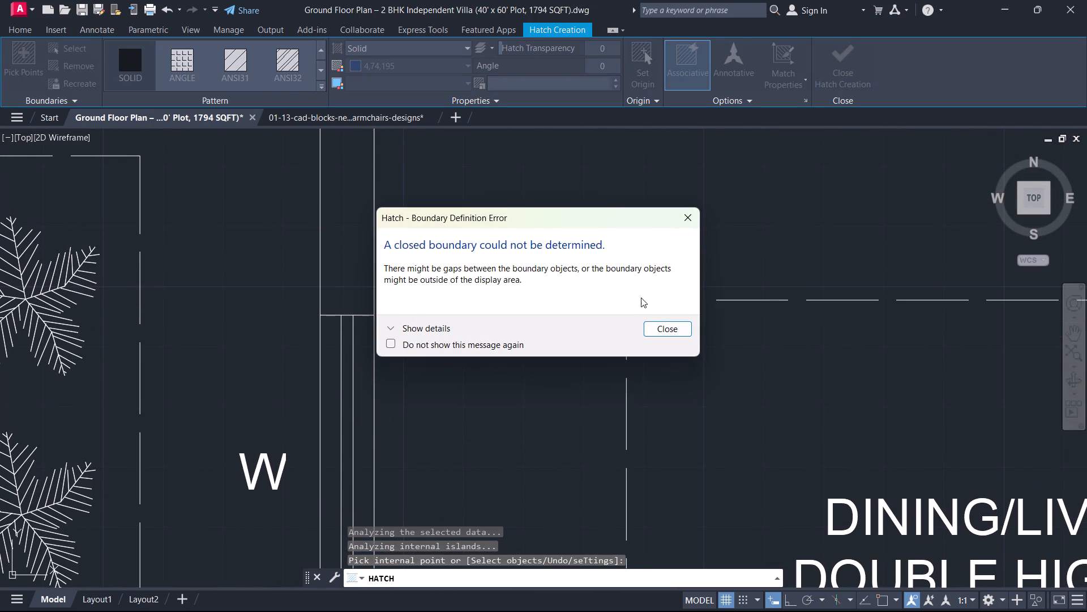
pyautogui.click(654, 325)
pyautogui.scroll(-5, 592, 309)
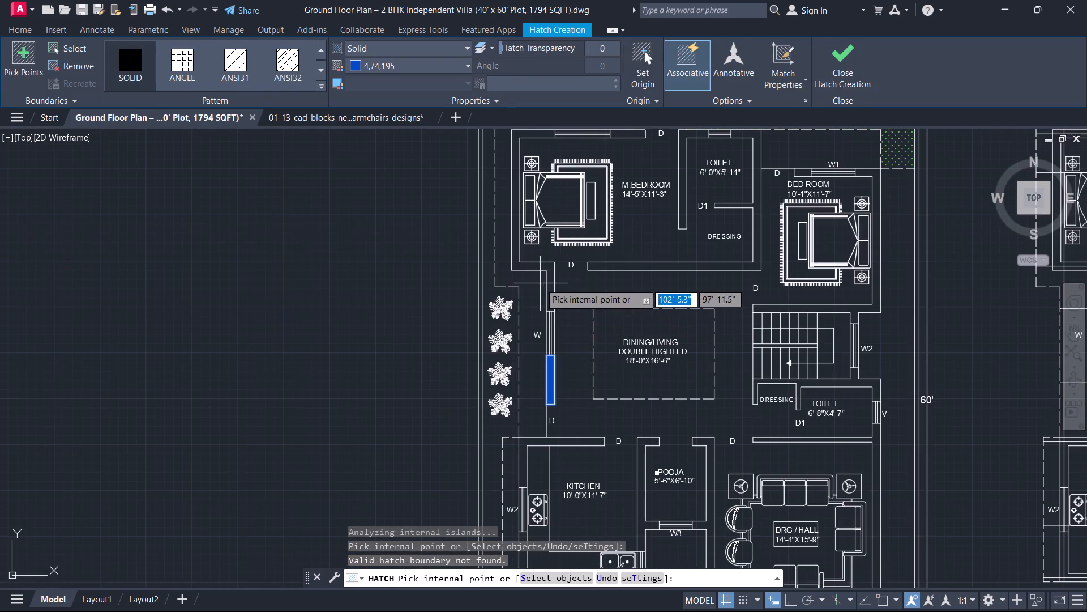
# Extend the blue solid hatch to the dining/living wall above window W and the walls around the master bedroom, its toilet and dressing.
pyautogui.click(551, 290)
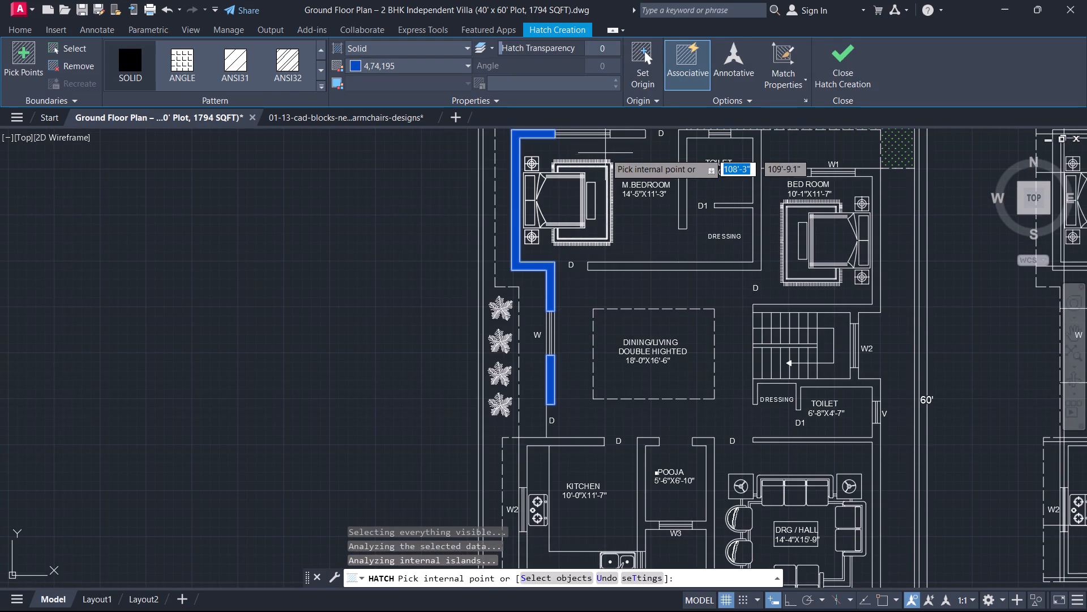
pyautogui.moveTo(605, 153); pyautogui.dragTo(535, 304, button='middle')
pyautogui.scroll(2, 561, 288)
pyautogui.click(566, 283)
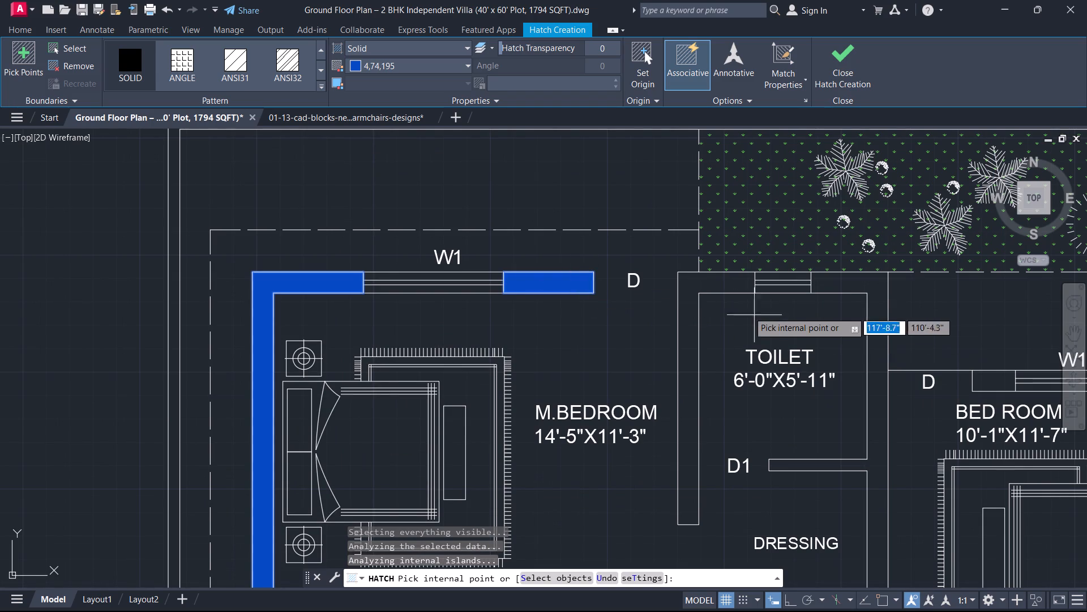
pyautogui.click(699, 288)
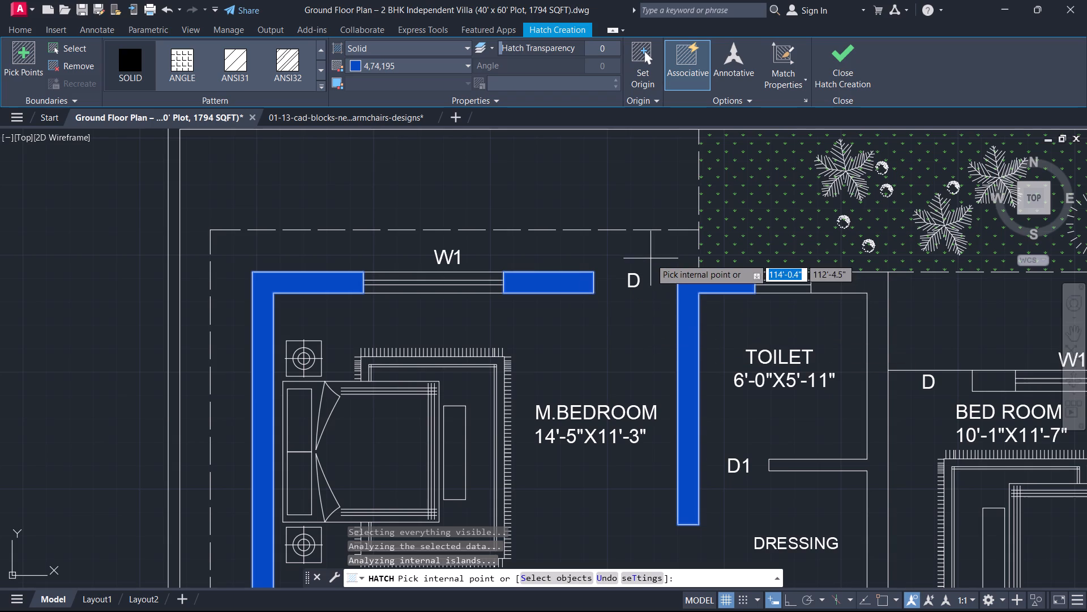
pyautogui.click(866, 287)
# Extend the blue solid hatch to the bed room walls on both sides of window W1, including its outer wall.
pyautogui.scroll(-3, 868, 325)
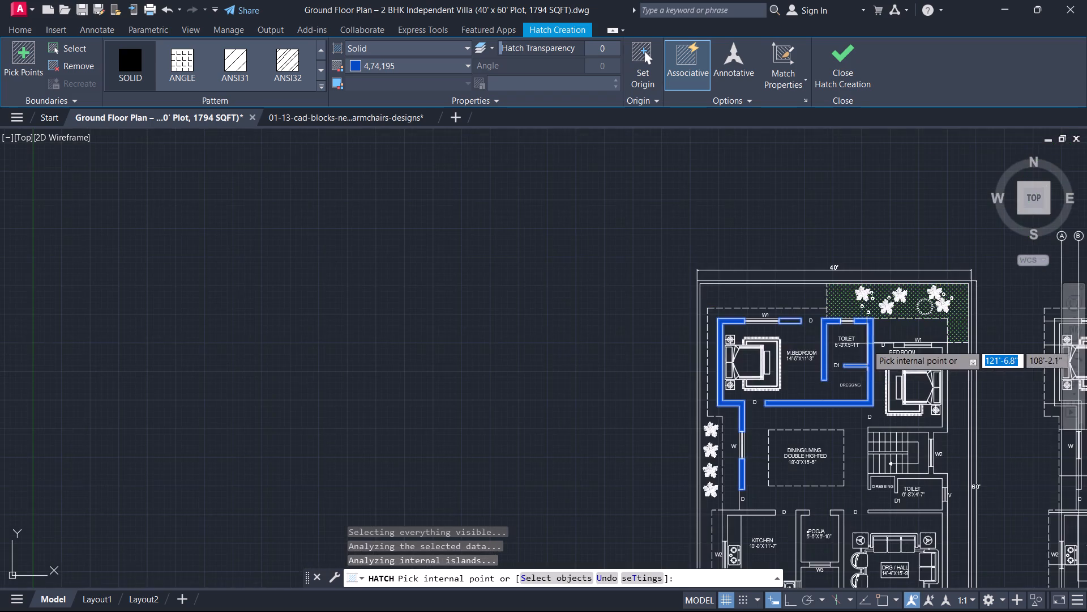
pyautogui.scroll(-1, 867, 346)
pyautogui.scroll(3, 865, 355)
pyautogui.click(932, 319)
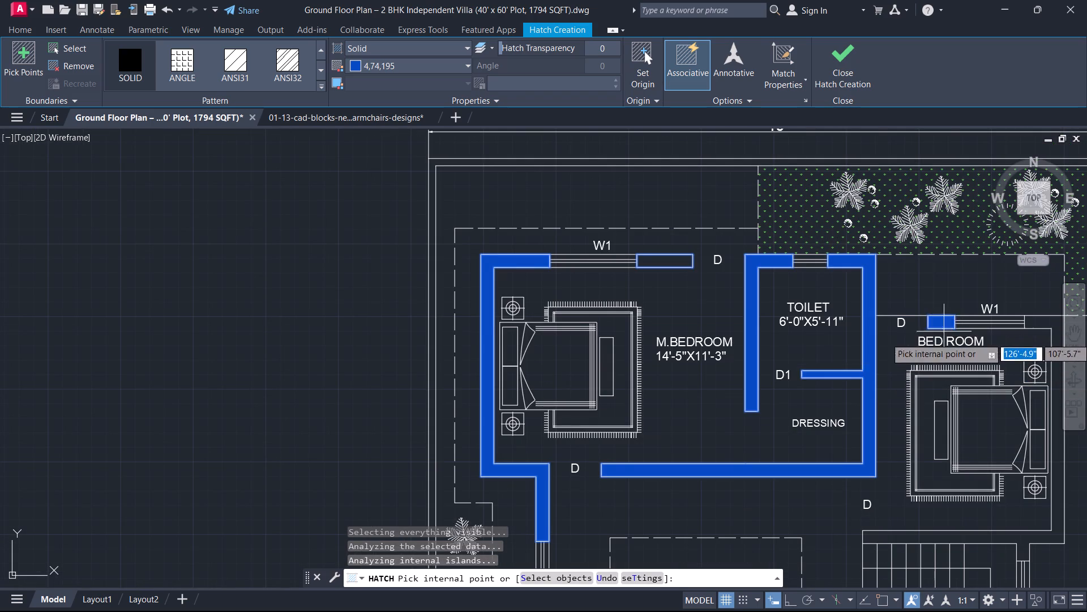
pyautogui.moveTo(1010, 390); pyautogui.dragTo(771, 346, button='middle')
pyautogui.click(817, 275)
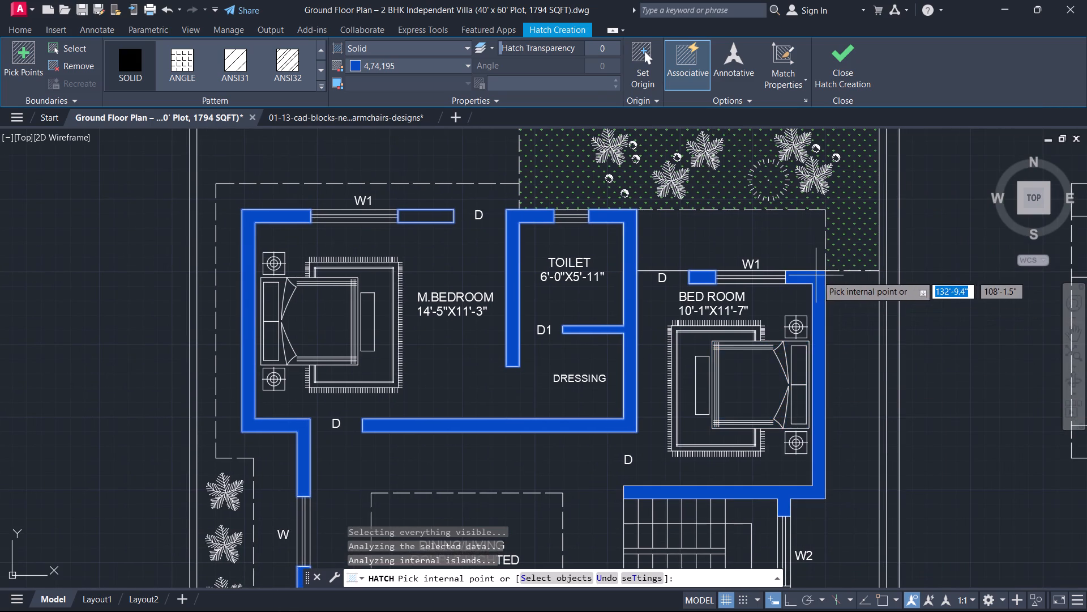
# Extend the blue solid hatch to the dressing and toilet walls below the staircase and the drawing hall's outer wall.
pyautogui.scroll(-1, 816, 362)
pyautogui.moveTo(816, 363); pyautogui.dragTo(873, 187, button='middle')
pyautogui.scroll(3, 831, 333)
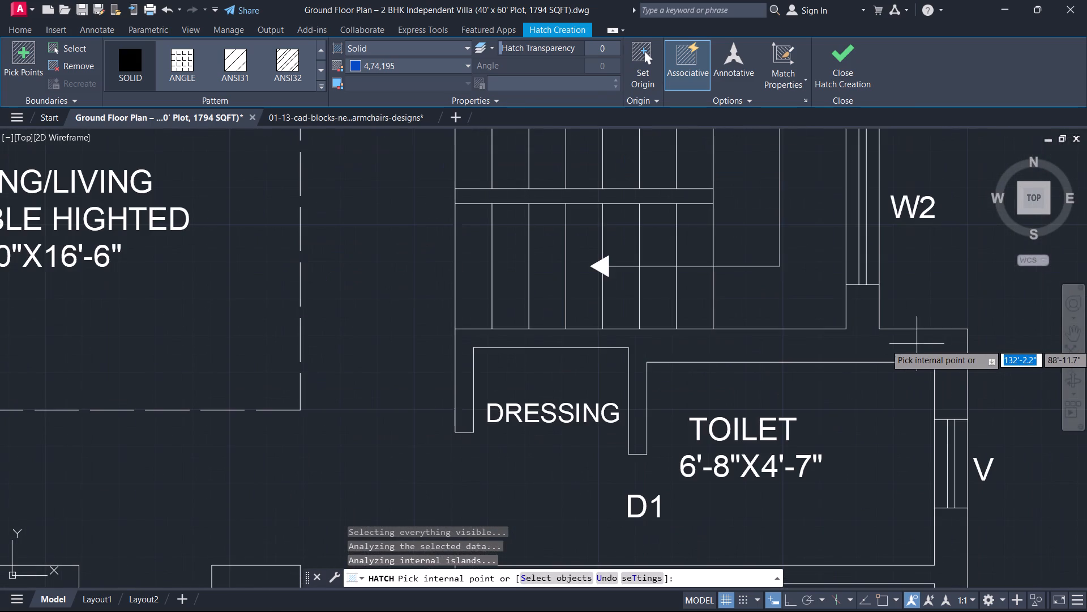
pyautogui.click(909, 337)
pyautogui.scroll(-4, 909, 358)
pyautogui.scroll(2, 927, 460)
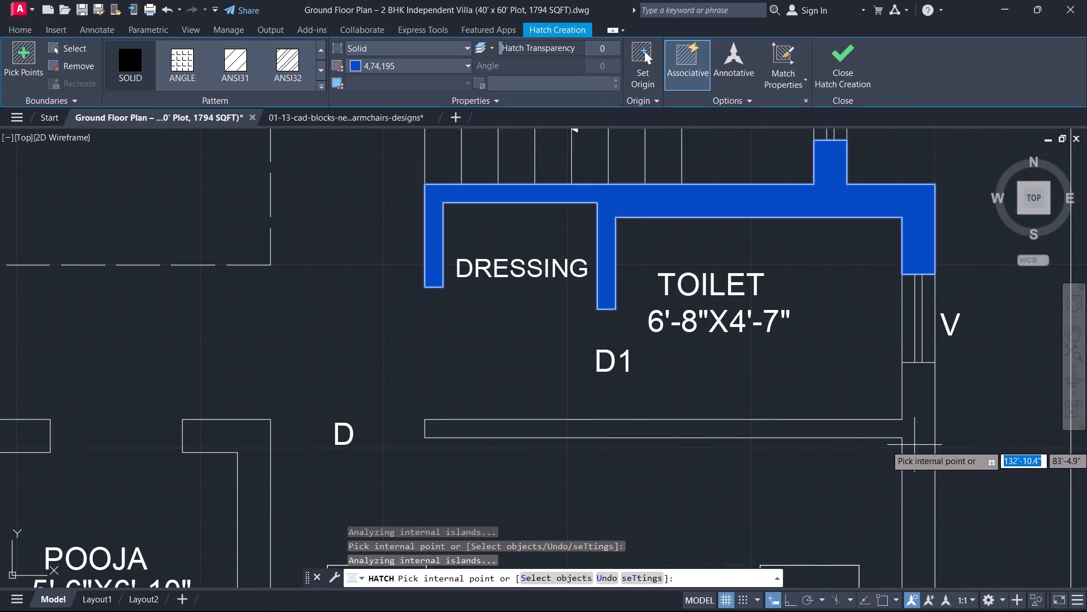
pyautogui.moveTo(943, 389); pyautogui.dragTo(919, 367, button='middle')
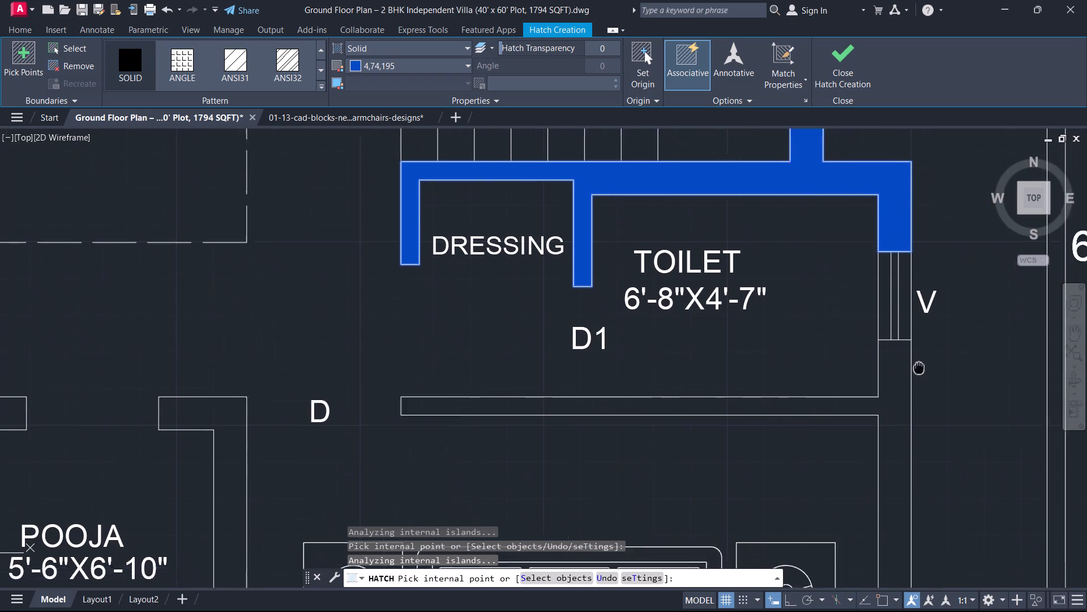
pyautogui.moveTo(919, 367); pyautogui.dragTo(895, 224, button='middle')
pyautogui.scroll(-2, 861, 261)
pyautogui.click(861, 269)
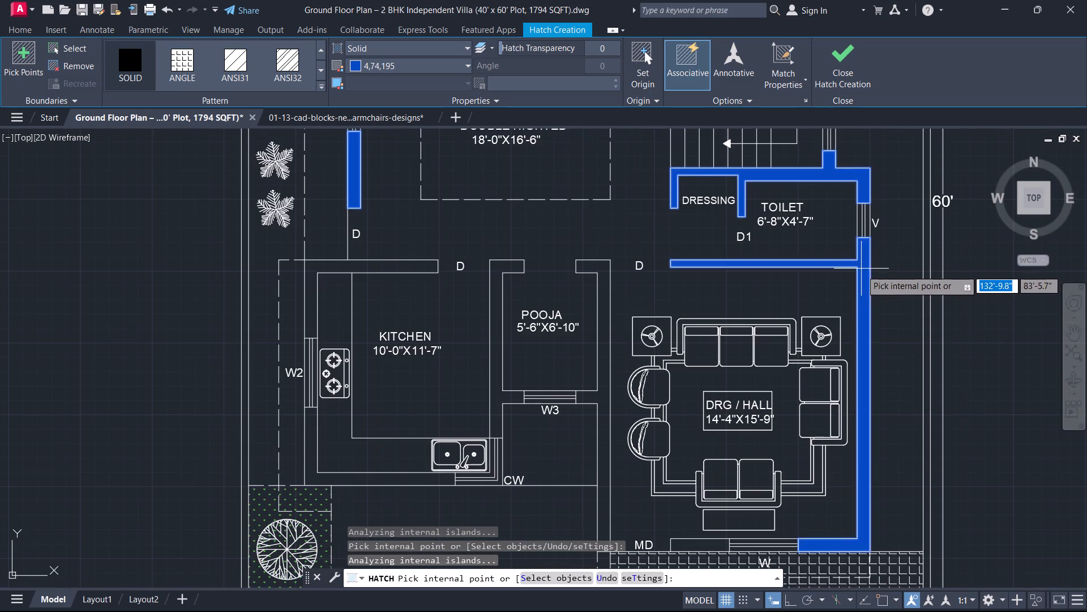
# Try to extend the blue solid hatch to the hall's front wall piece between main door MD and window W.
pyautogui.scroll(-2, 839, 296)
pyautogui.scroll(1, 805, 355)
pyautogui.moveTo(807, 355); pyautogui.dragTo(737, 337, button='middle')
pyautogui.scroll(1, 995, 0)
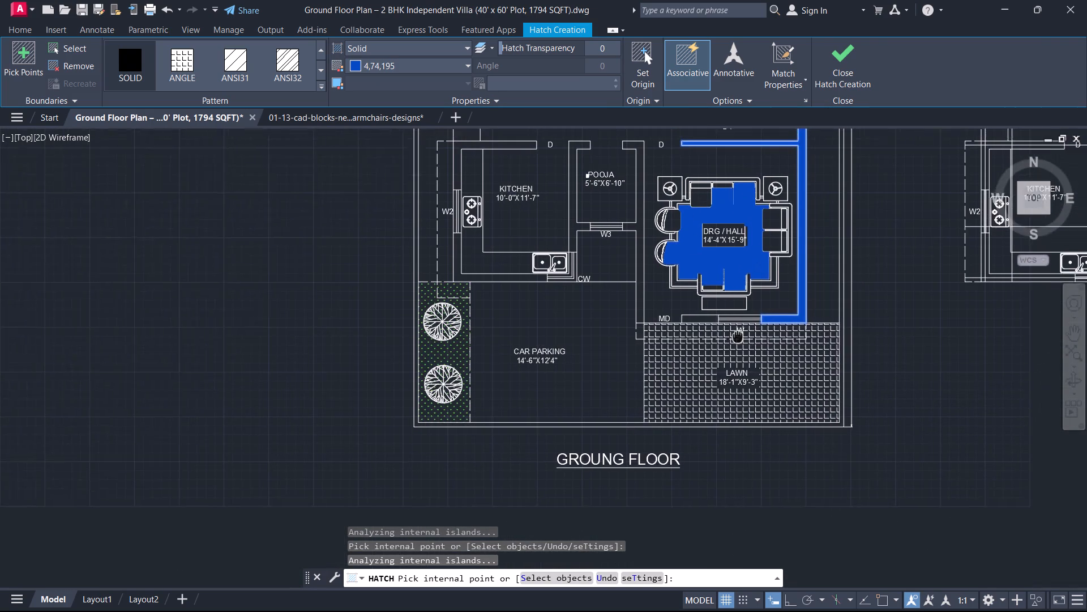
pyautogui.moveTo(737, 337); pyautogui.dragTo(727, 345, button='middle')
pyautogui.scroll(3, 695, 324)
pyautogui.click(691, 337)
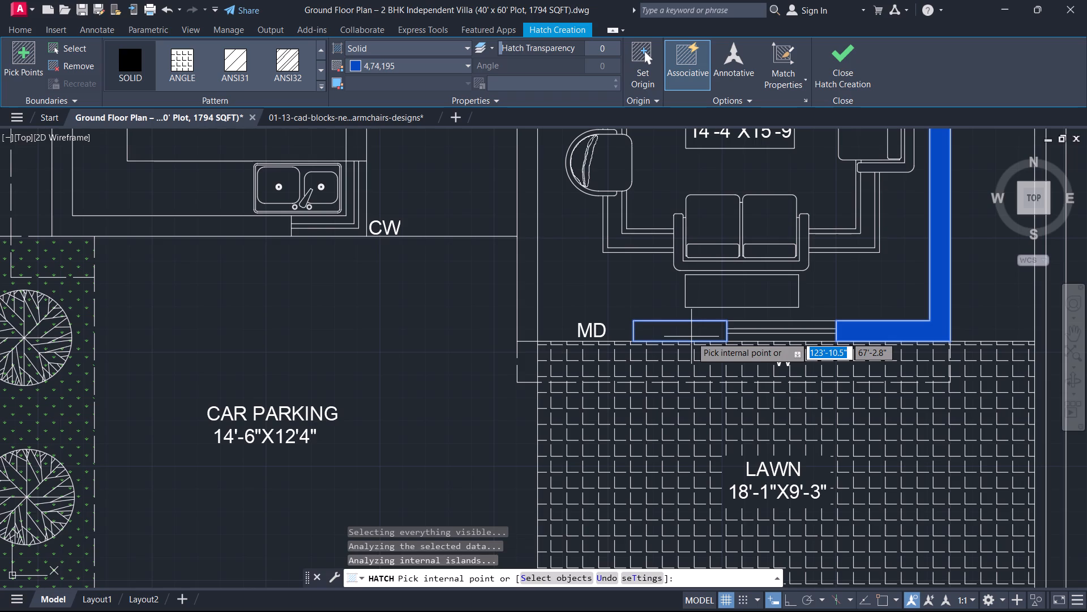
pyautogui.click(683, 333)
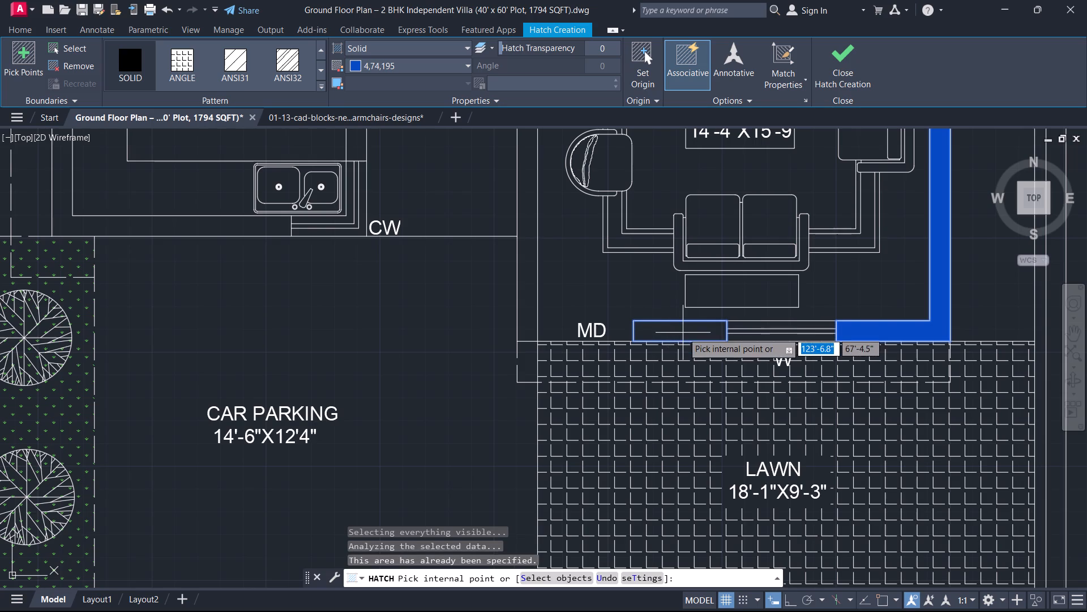
# Extend the blue solid hatch to the wall separating the pooja room from the drawing hall, down to main door MD.
pyautogui.scroll(-3, 612, 292)
pyautogui.scroll(2, 625, 269)
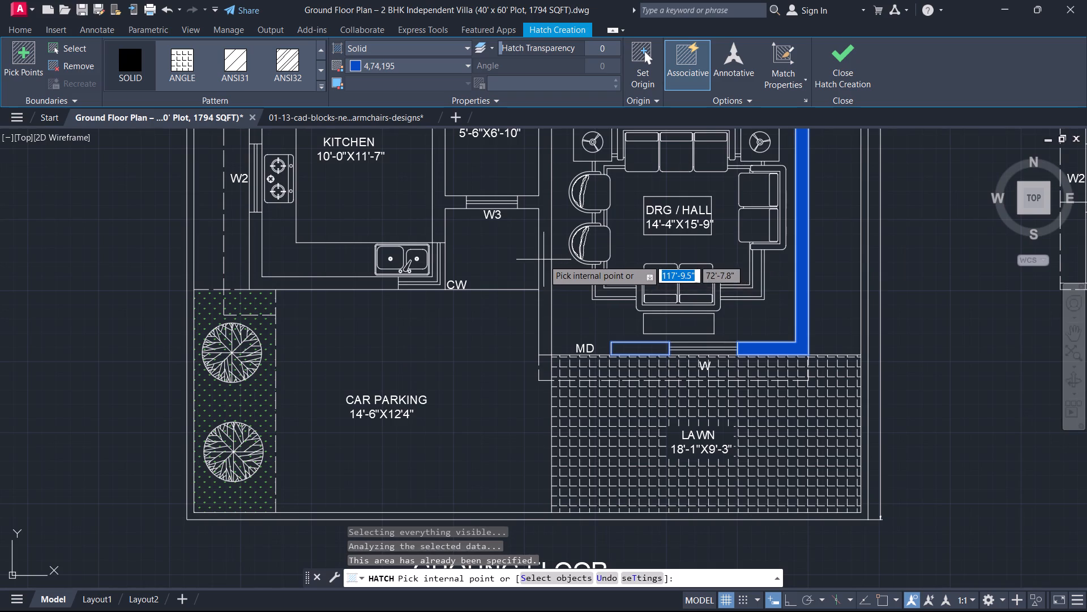
pyautogui.click(543, 260)
# Fill the hall's front wall piece between main door MD and window W using a new blue solid hatch.
pyautogui.scroll(3, 623, 357)
pyautogui.click(657, 312)
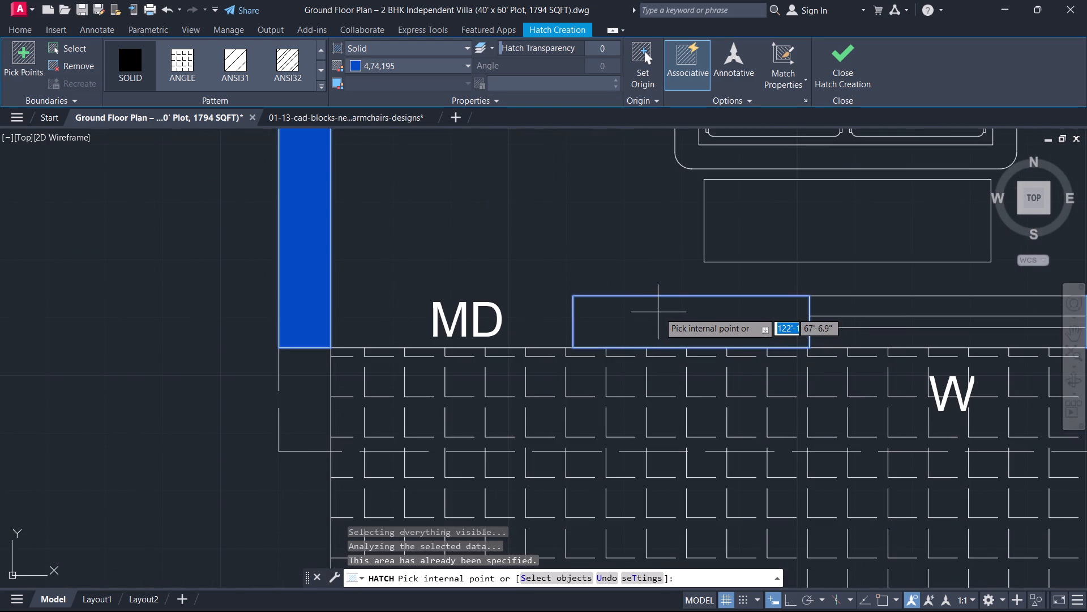
pyautogui.click(659, 312)
pyautogui.doubleClick(651, 321)
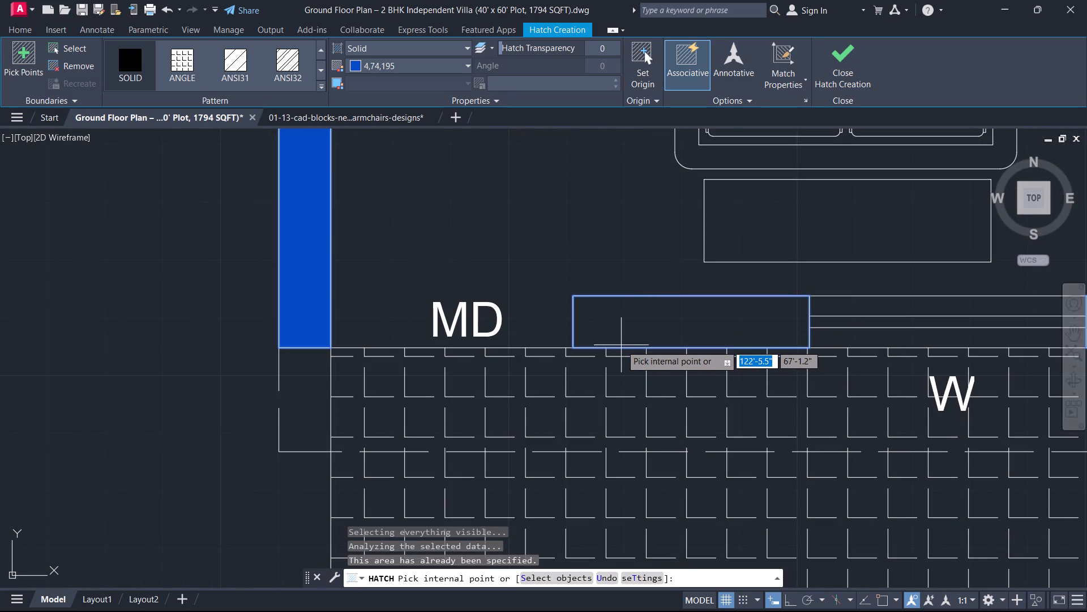
pyautogui.press('`')
pyautogui.press('`')
pyautogui.press('Escape')
pyautogui.press('Escape')
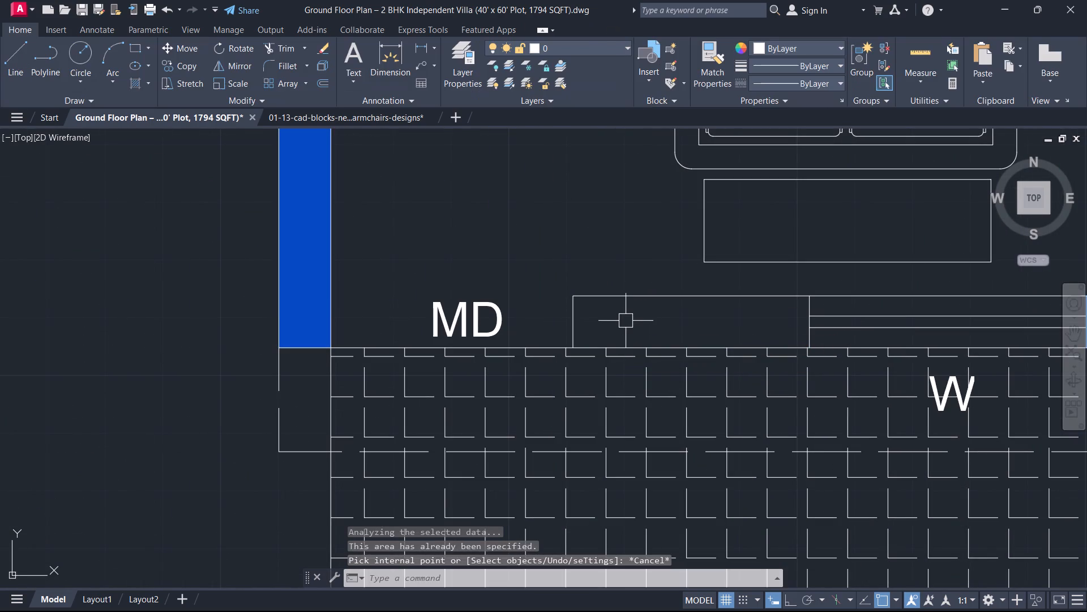
pyautogui.press('h')
pyautogui.press('space')
pyautogui.click(626, 320)
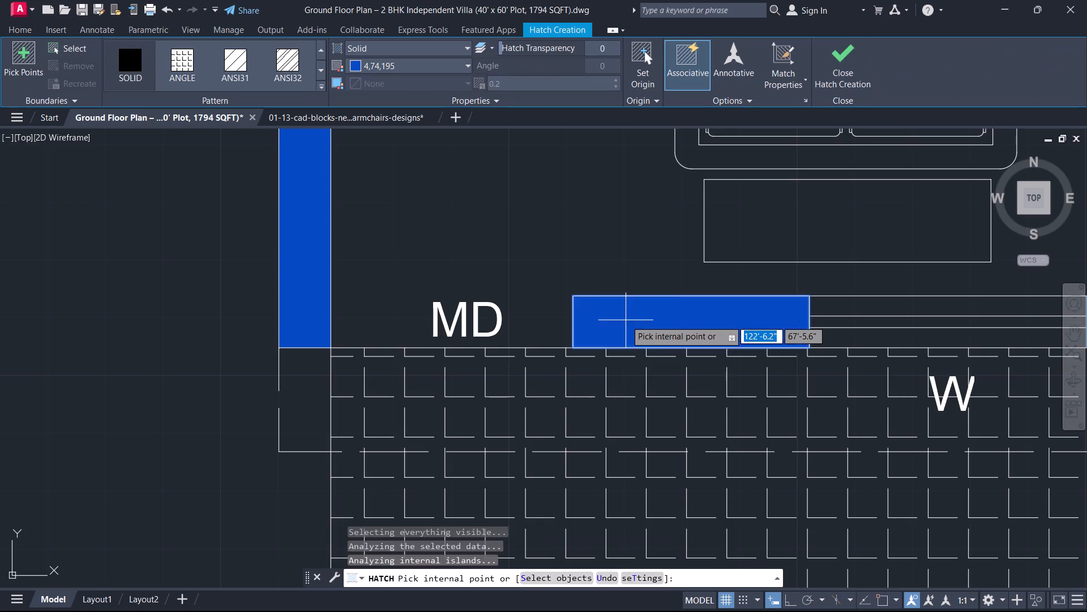
# Extend the blue solid hatch to the kitchen–pooja wall and the kitchen's lower outer wall between windows W2 and CW.
pyautogui.scroll(-2, 519, 285)
pyautogui.moveTo(525, 288); pyautogui.dragTo(615, 355, button='middle')
pyautogui.scroll(-3, 557, 316)
pyautogui.scroll(3, 519, 249)
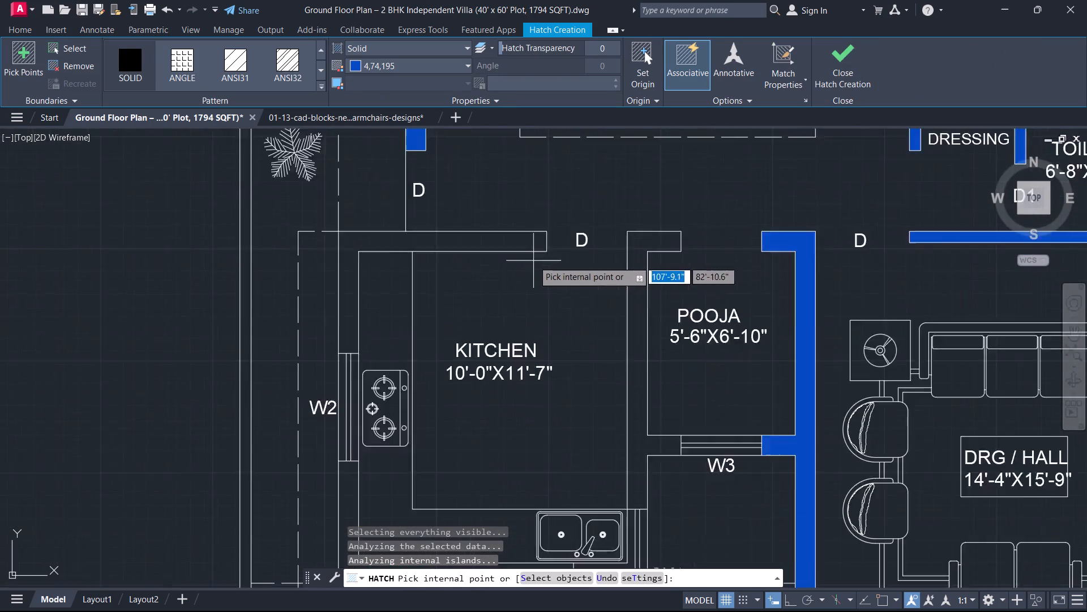
pyautogui.scroll(1, 536, 262)
pyautogui.click(674, 341)
pyautogui.scroll(-4, 652, 365)
pyautogui.moveTo(641, 366); pyautogui.dragTo(690, 233, button='middle')
pyautogui.scroll(2, 679, 255)
pyautogui.scroll(3, 663, 320)
pyautogui.click(661, 359)
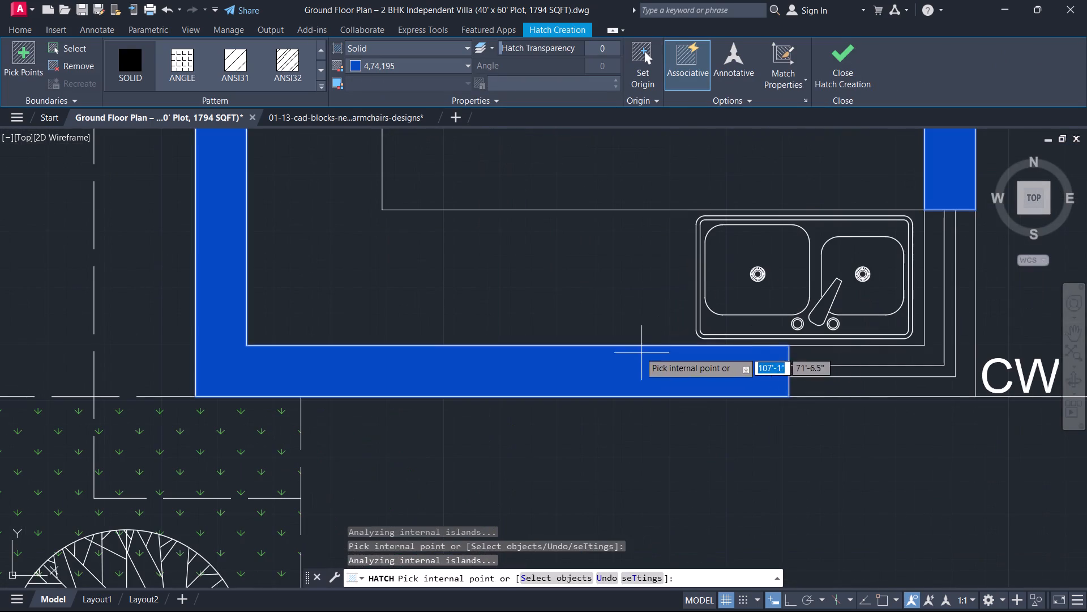
# Hatch the kitchen's upper corner wall between window W2 and door D in solid blue, and end the hatch.
pyautogui.scroll(-4, 618, 333)
pyautogui.moveTo(611, 331); pyautogui.dragTo(638, 477, button='middle')
pyautogui.scroll(3, 579, 355)
pyautogui.click(579, 358)
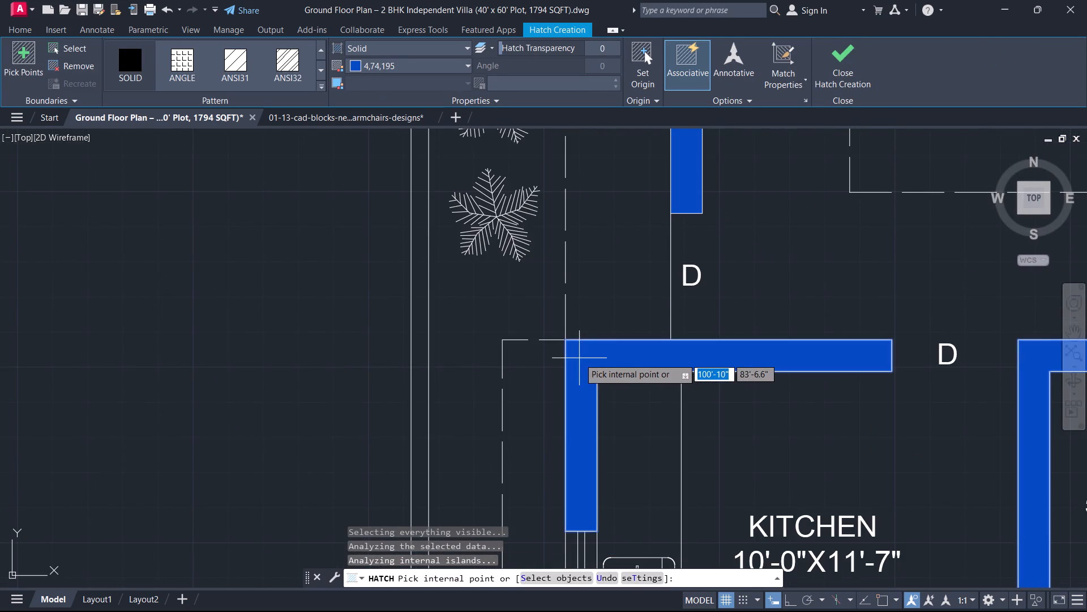
pyautogui.rightClick(709, 266)
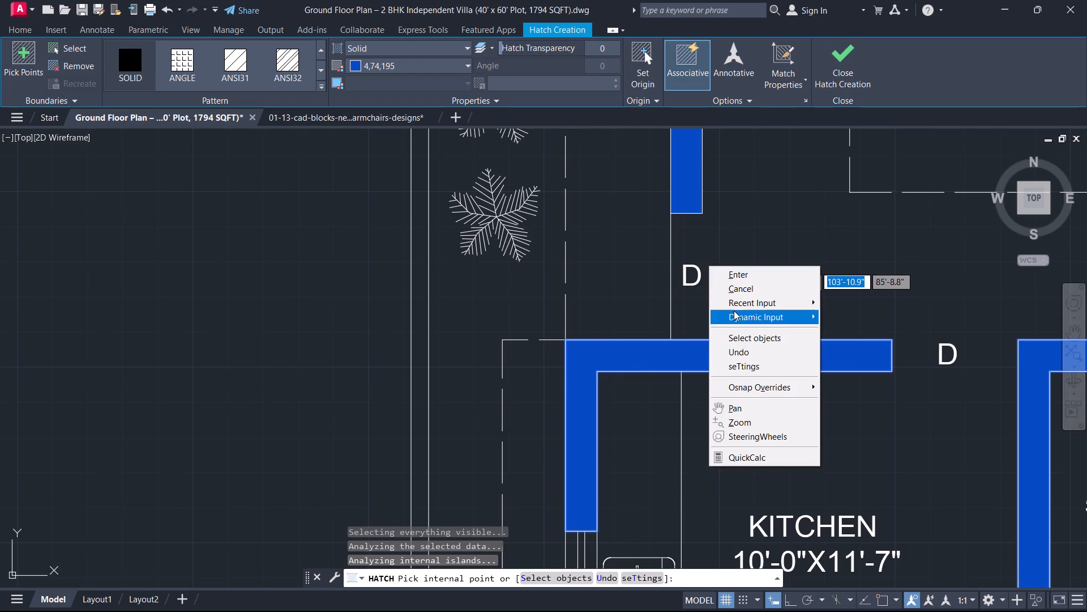
pyautogui.click(744, 286)
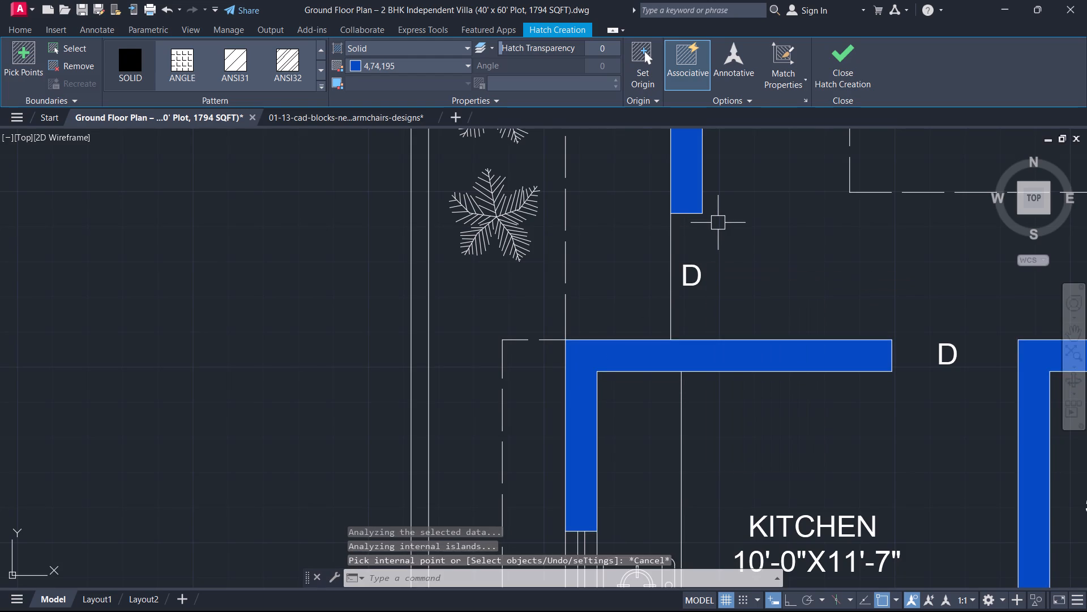
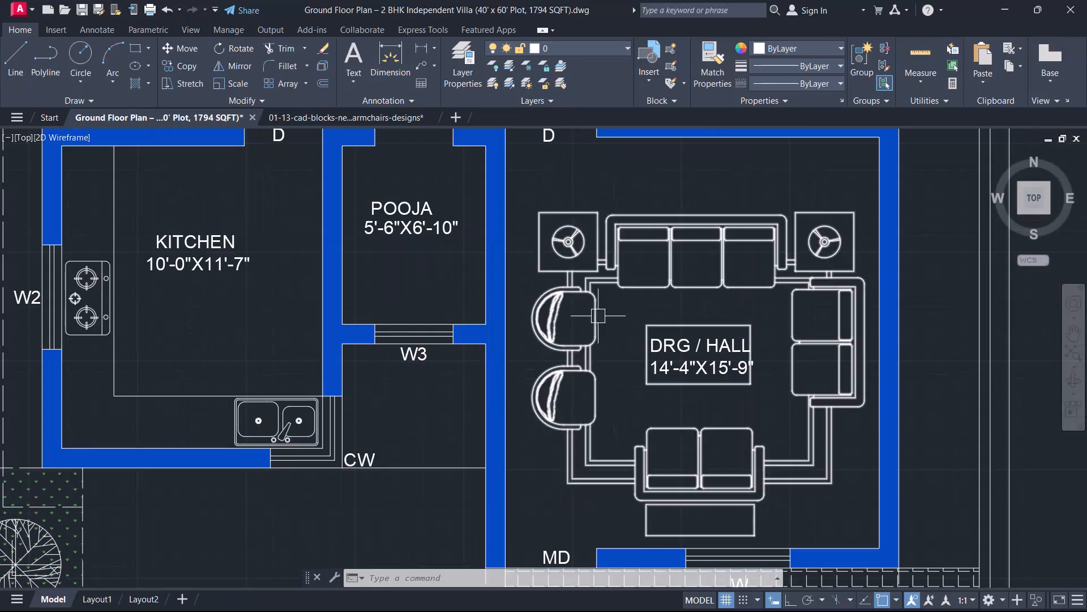
# Fill the master bedroom's upper wall piece between window W1 and door D with a blue solid hatch.
pyautogui.scroll(-3, 610, 303)
pyautogui.scroll(2, 622, 396)
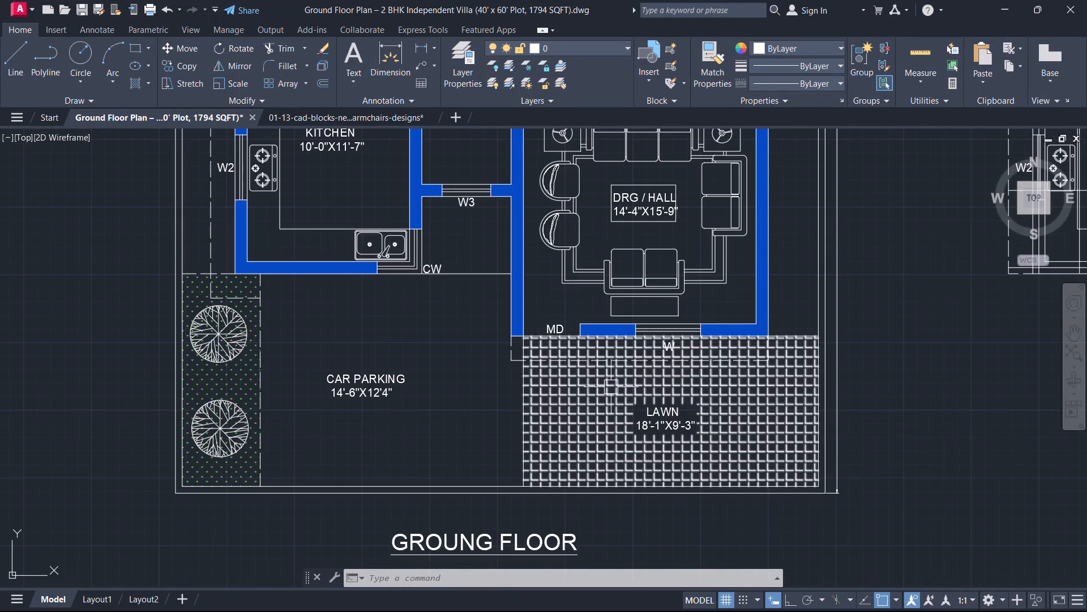
pyautogui.scroll(-1, 528, 287)
pyautogui.scroll(1, 451, 304)
pyautogui.moveTo(453, 307); pyautogui.dragTo(684, 343, button='middle')
pyautogui.scroll(-1, 684, 343)
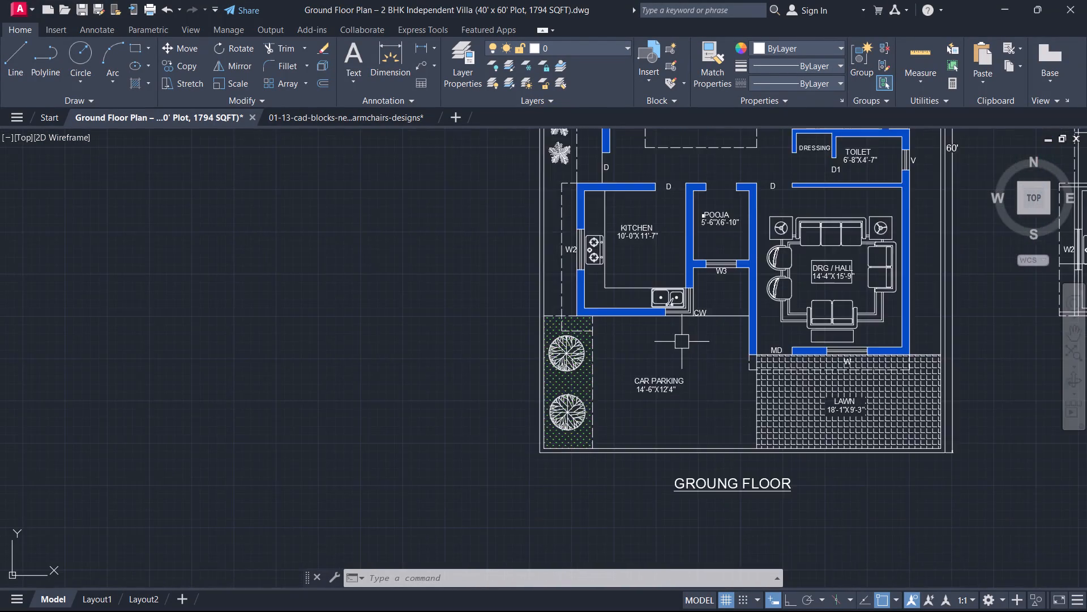
pyautogui.scroll(-1, 682, 342)
pyautogui.moveTo(664, 323); pyautogui.dragTo(617, 452, button='middle')
pyautogui.scroll(2, 698, 257)
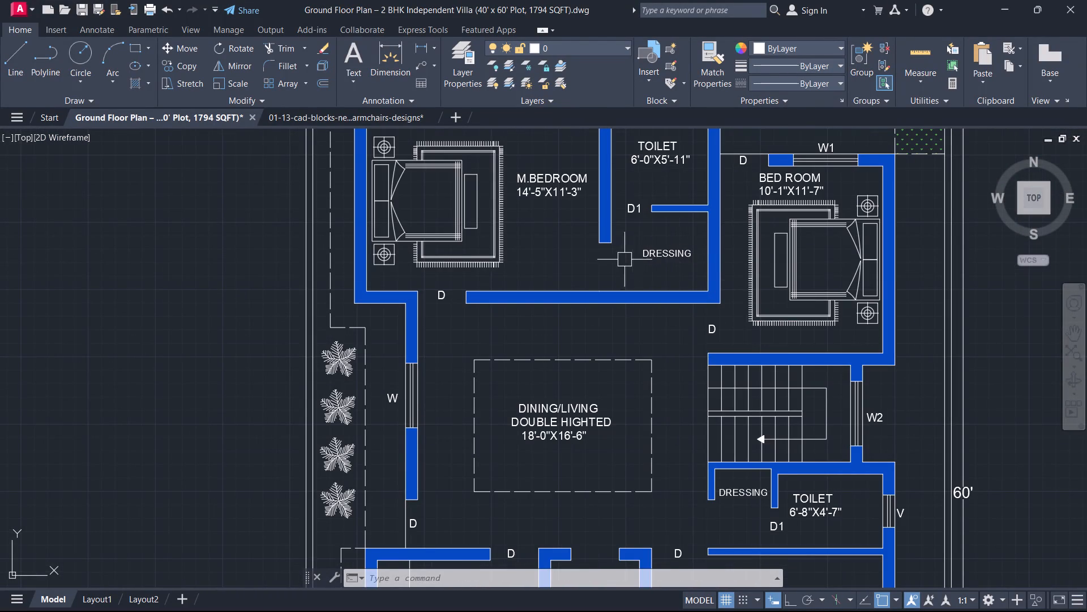
pyautogui.scroll(-1, 604, 260)
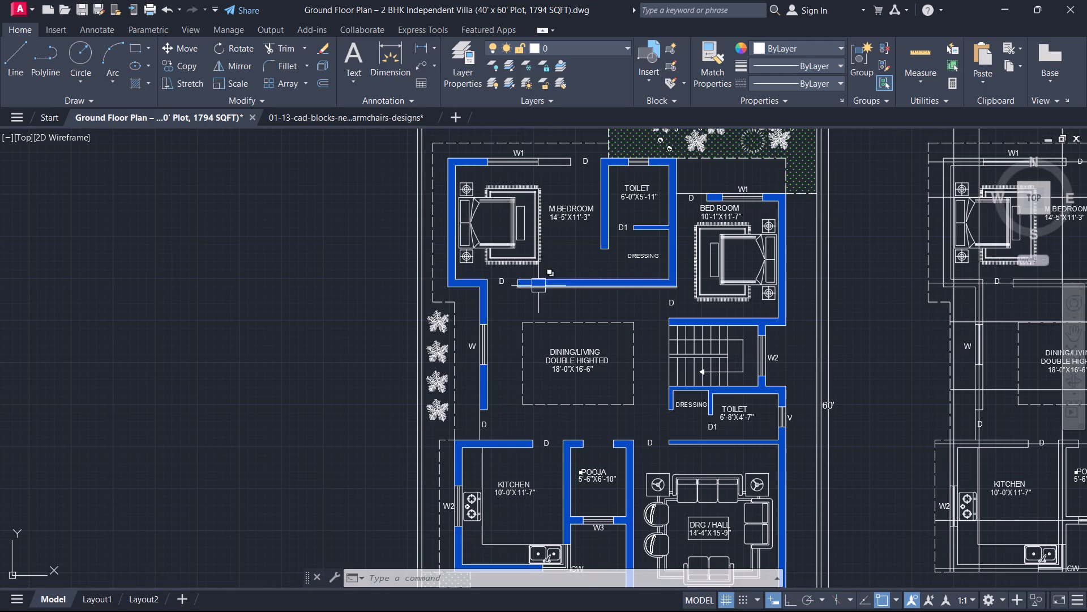
pyautogui.moveTo(495, 313); pyautogui.dragTo(415, 429, button='middle')
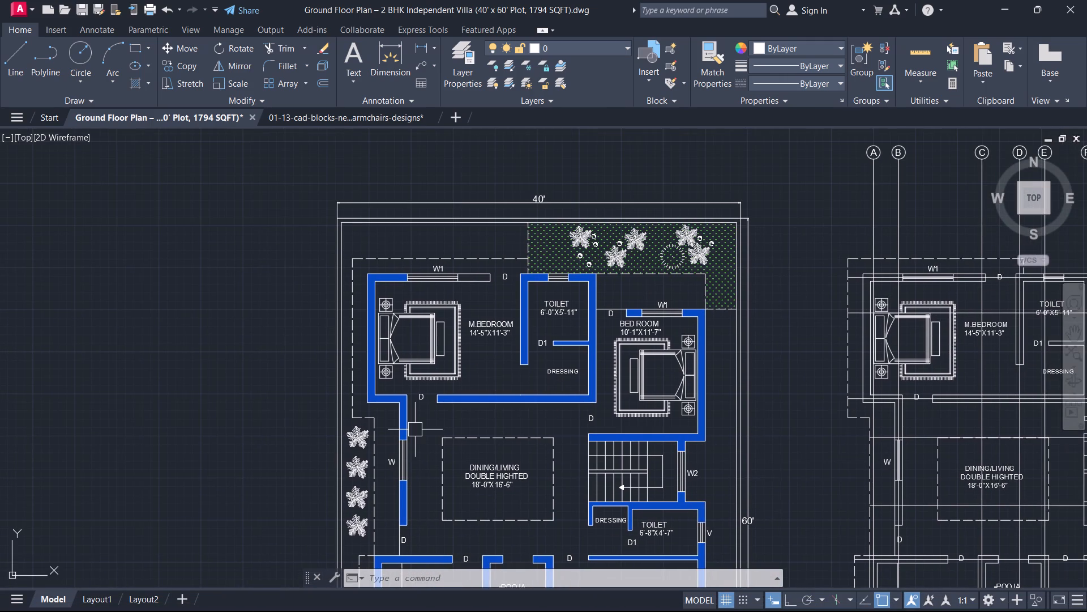
pyautogui.write('H')
pyautogui.press('space')
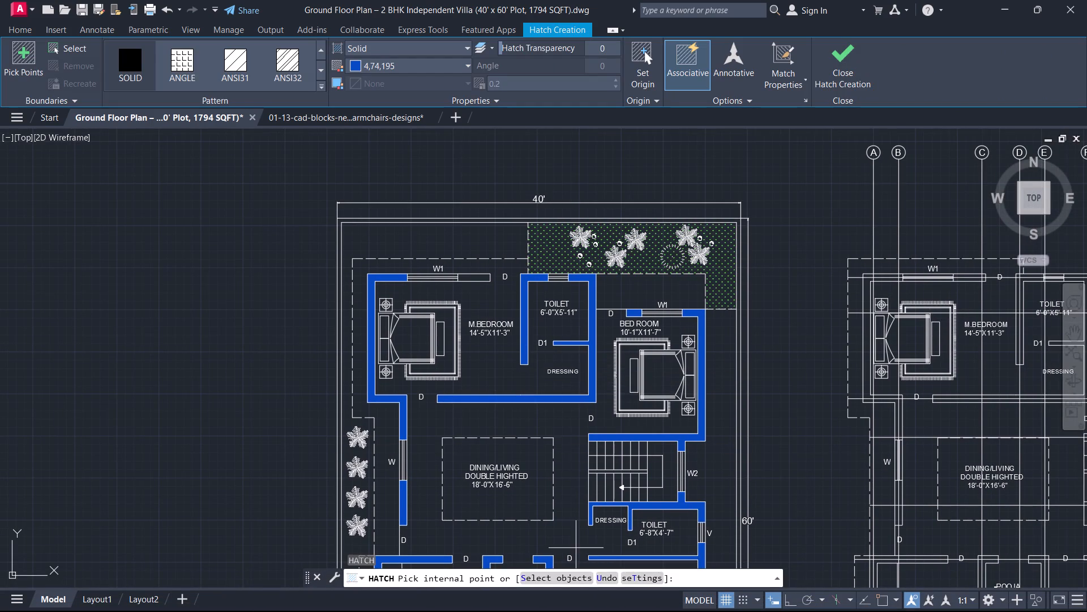
pyautogui.click(468, 278)
pyautogui.rightClick(471, 338)
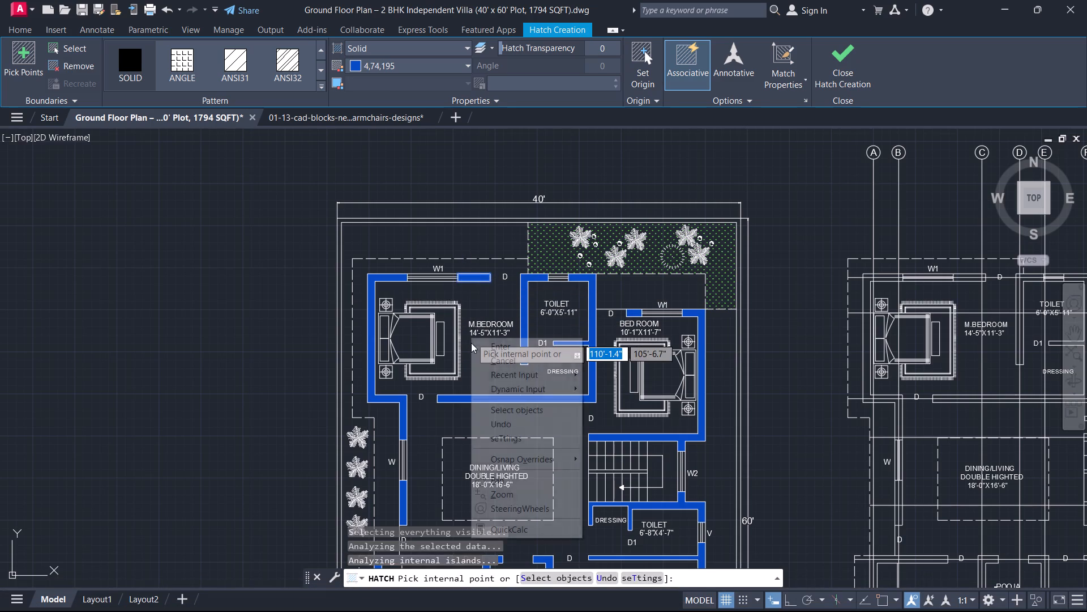
pyautogui.click(507, 365)
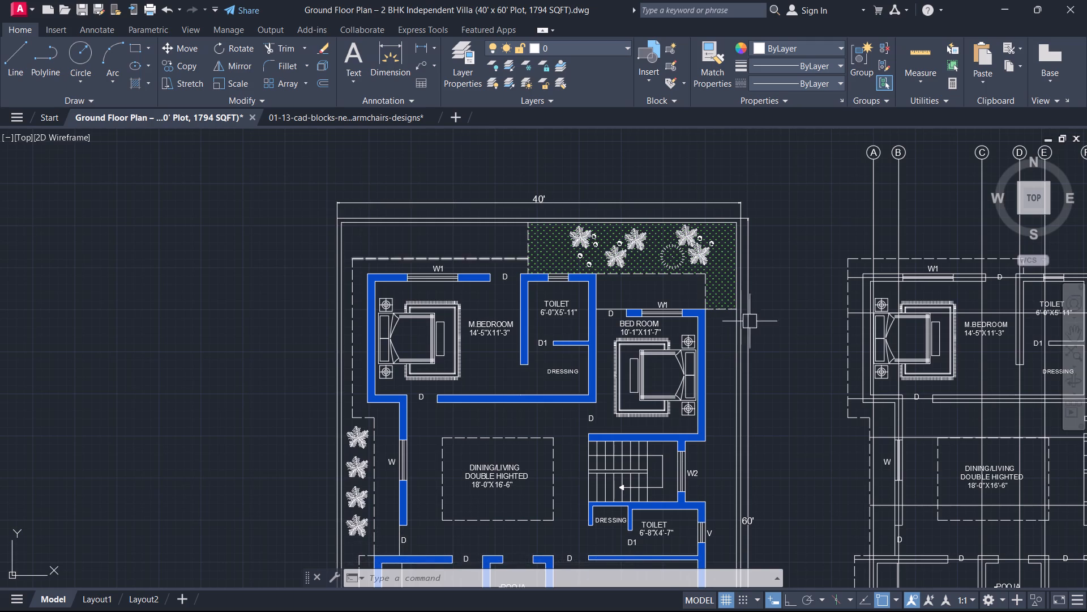
# Review the hatched ground floor plan and the center line diagram with their titles.
pyautogui.scroll(-1, 878, 380)
pyautogui.scroll(-1, 836, 402)
pyautogui.moveTo(836, 402); pyautogui.dragTo(561, 325, button='middle')
pyautogui.scroll(2, 561, 322)
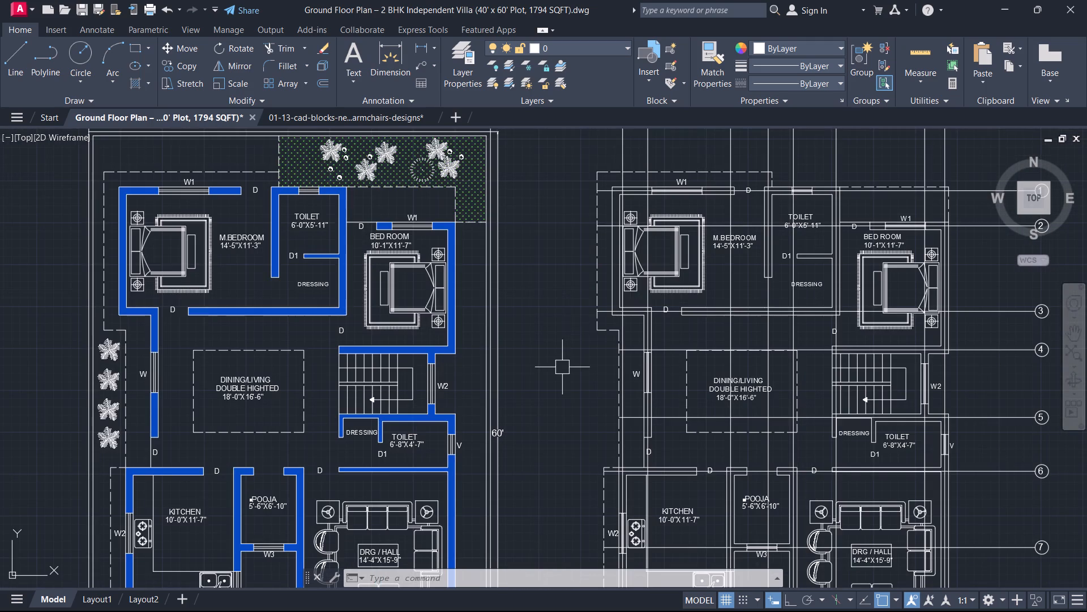
pyautogui.scroll(-3, 597, 353)
pyautogui.scroll(3, 752, 385)
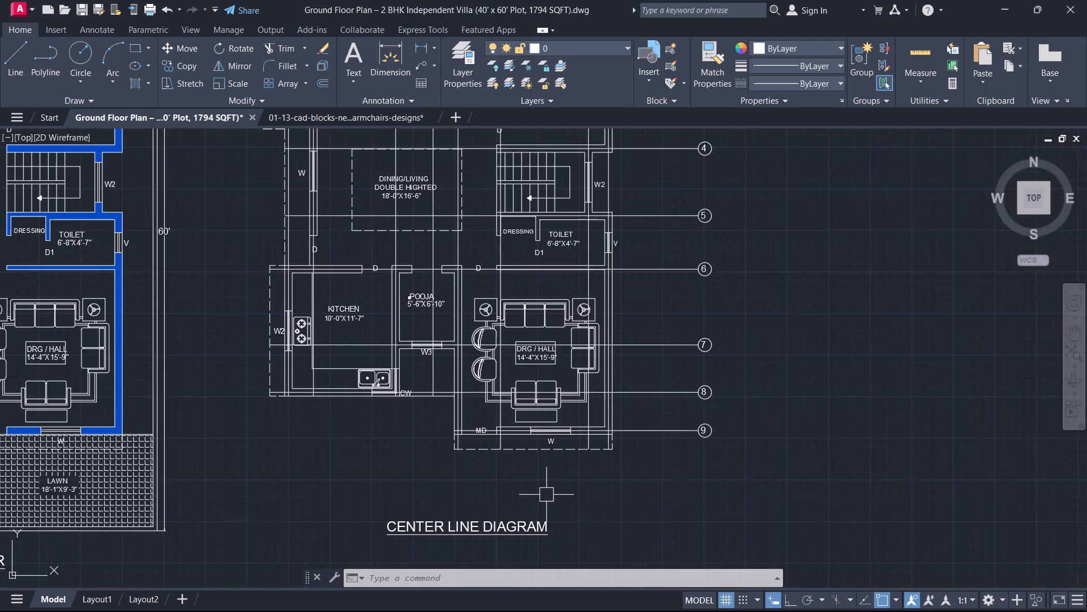
pyautogui.moveTo(485, 512); pyautogui.dragTo(699, 252, button='middle')
pyautogui.scroll(-1, 615, 345)
pyautogui.moveTo(638, 328); pyautogui.dragTo(646, 342, button='middle')
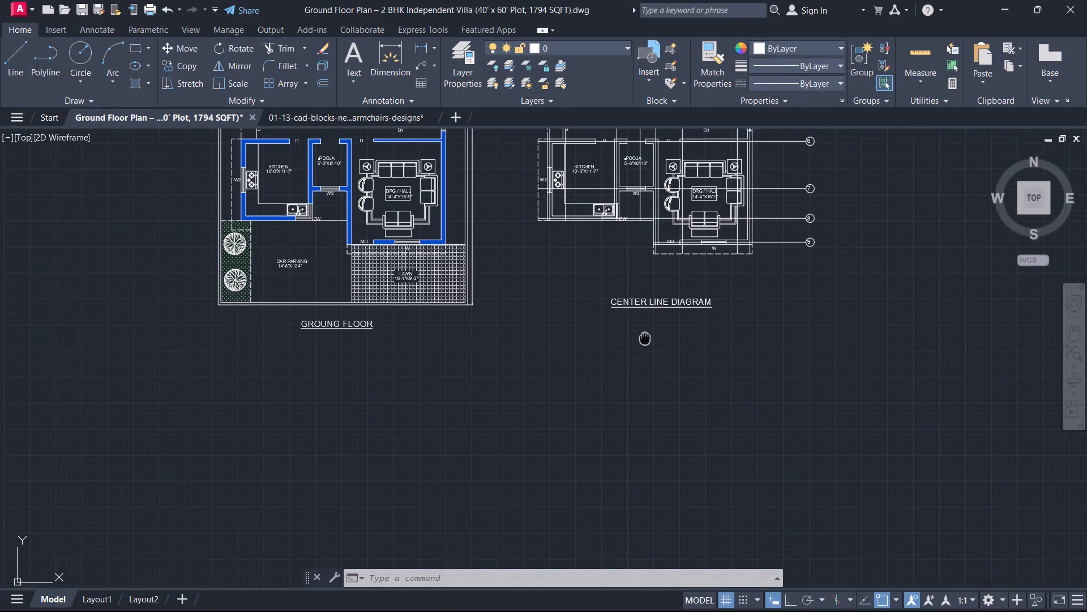
pyautogui.moveTo(646, 342); pyautogui.dragTo(628, 460, button='middle')
pyautogui.scroll(-1, 601, 364)
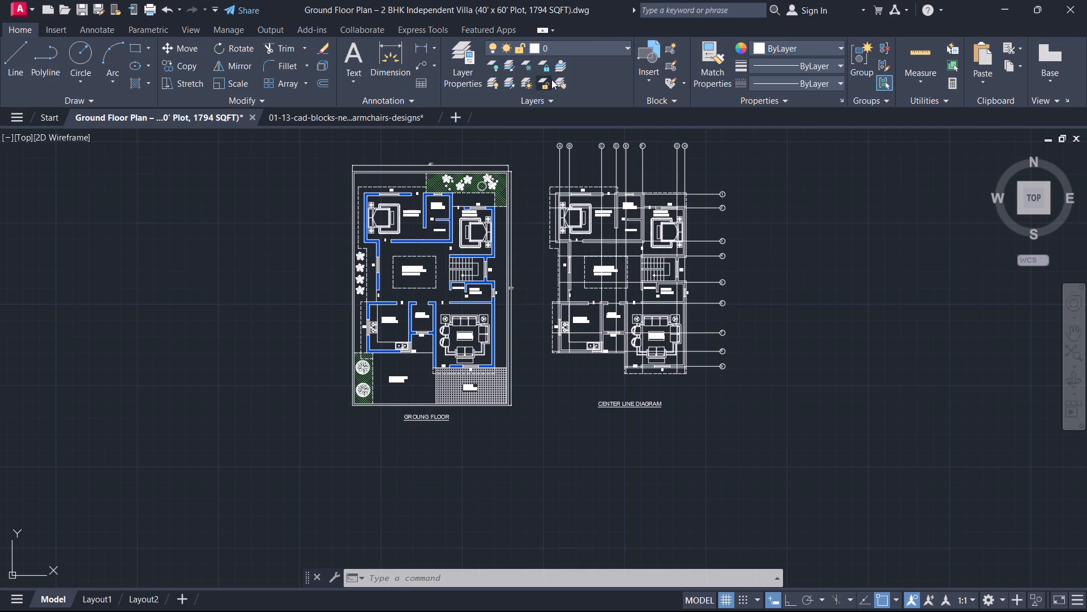
# Set up a plot with DWG To PDF.pc3 on ISO A4 (297.00 x 210.00 MM) paper, with the plot centered.
pyautogui.write('DW')
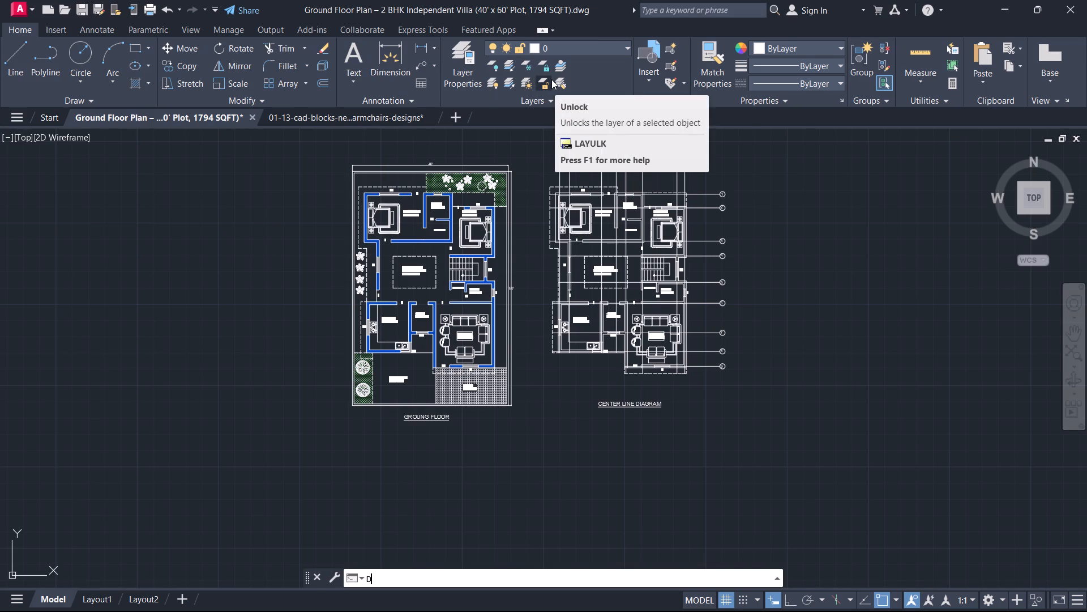
pyautogui.press('space')
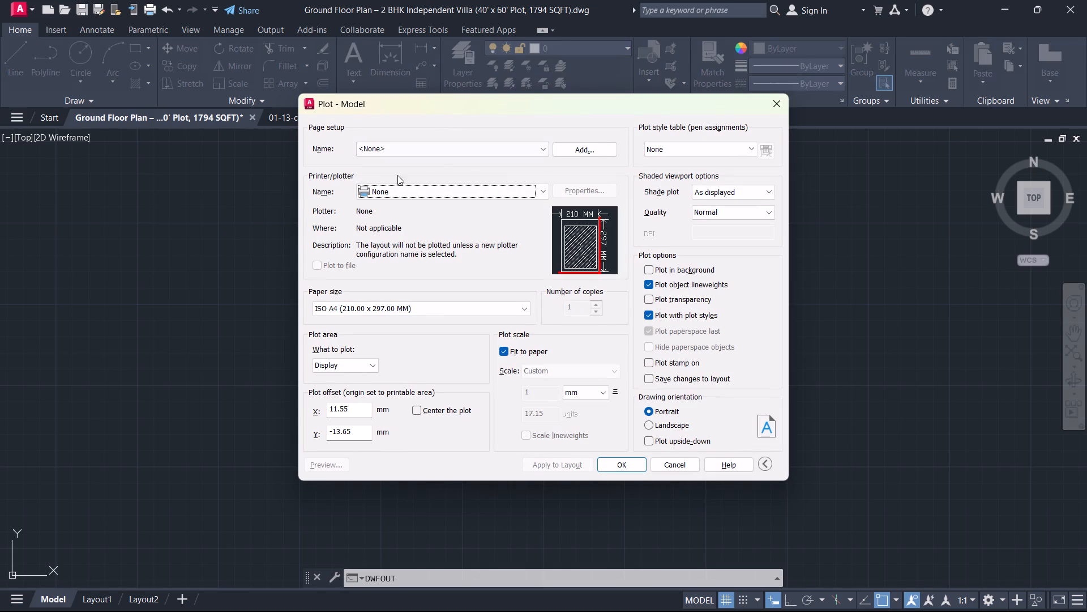
pyautogui.click(416, 189)
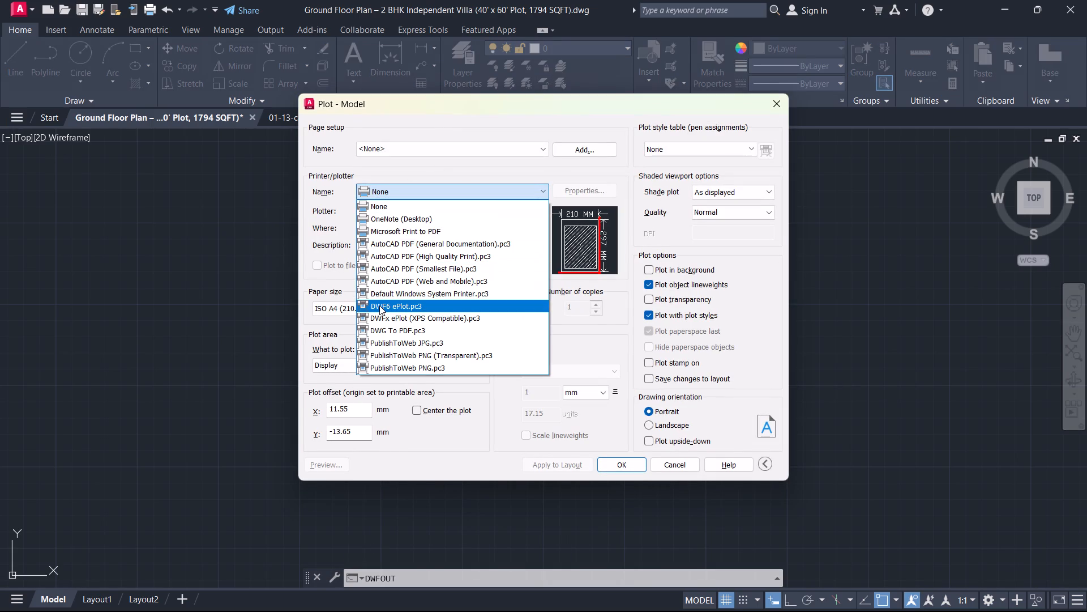
pyautogui.click(392, 332)
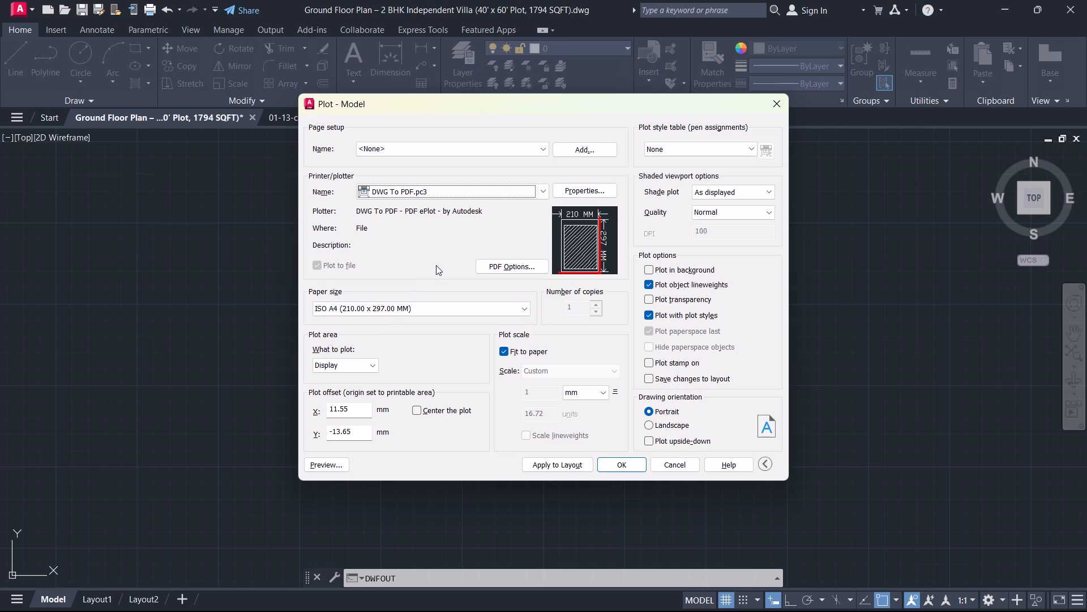
pyautogui.click(436, 305)
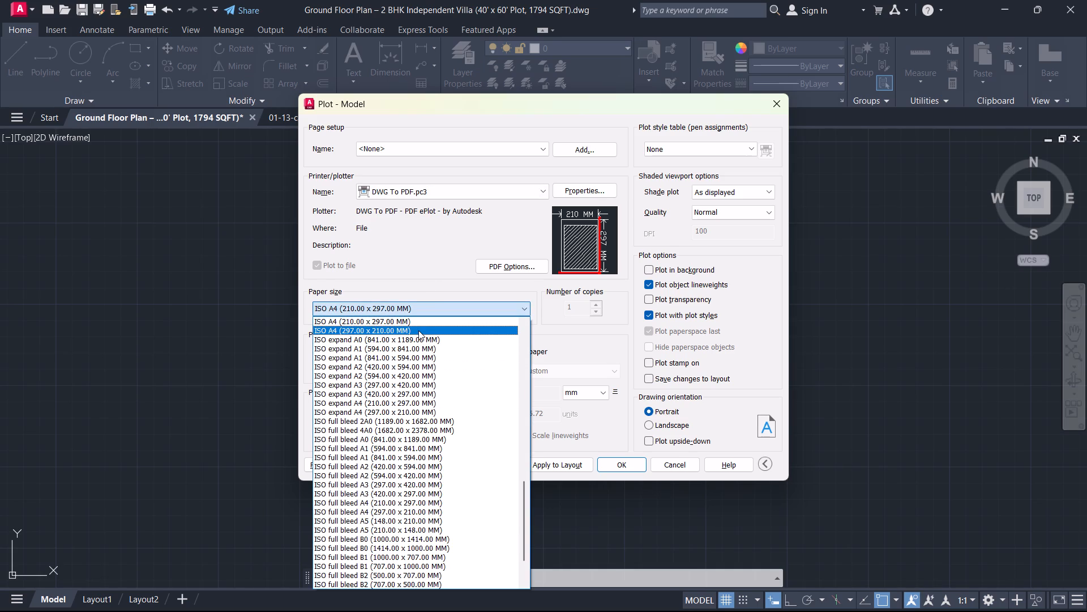
pyautogui.click(421, 327)
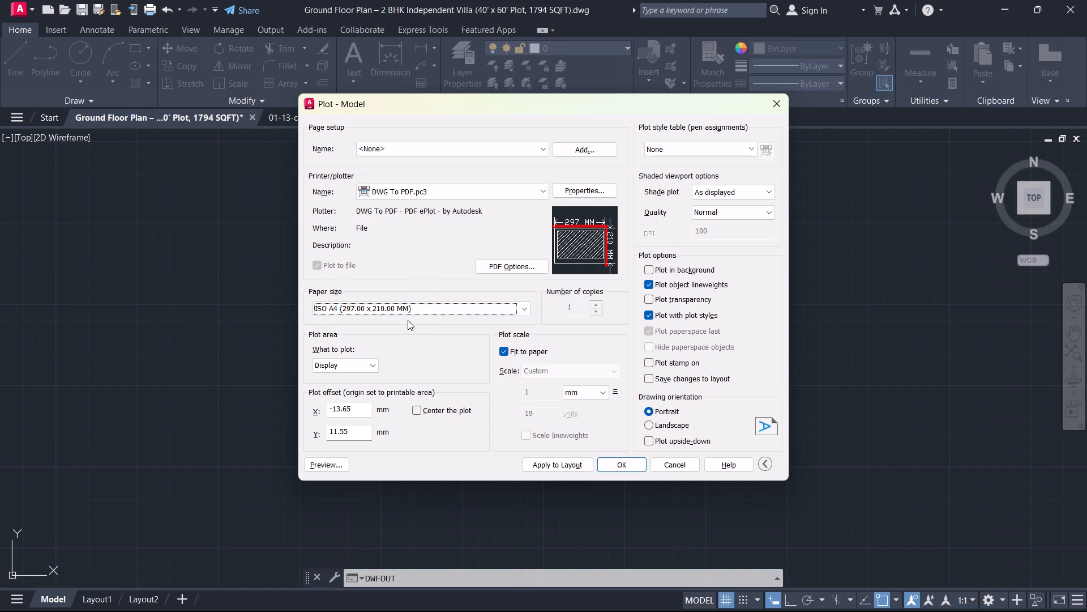
pyautogui.click(425, 412)
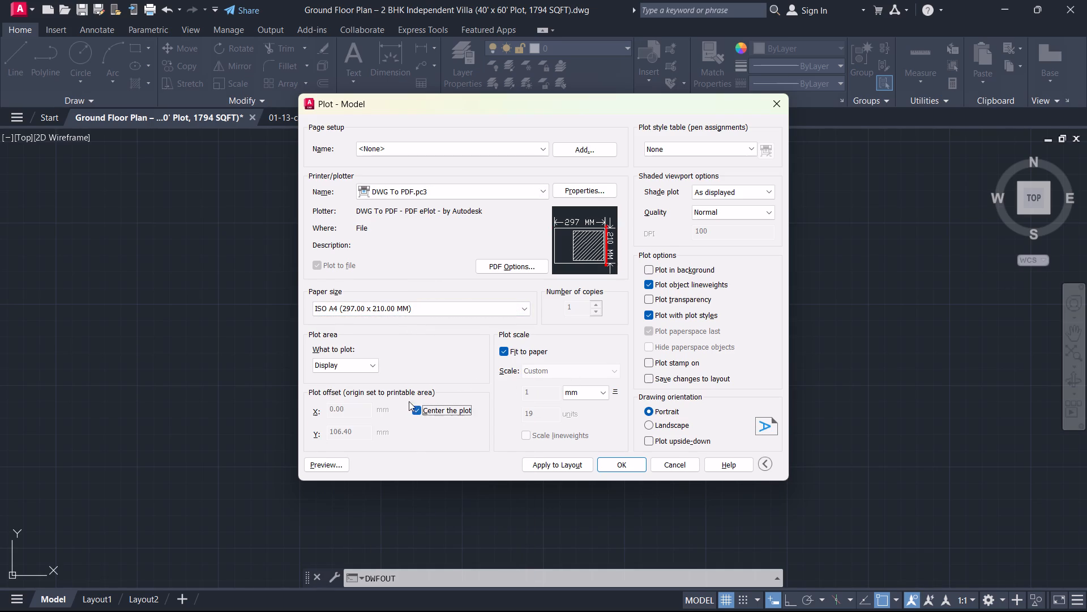
# Define the plot area as a window enclosing both the ground floor plan and the center line diagram with their titles.
pyautogui.click(371, 369)
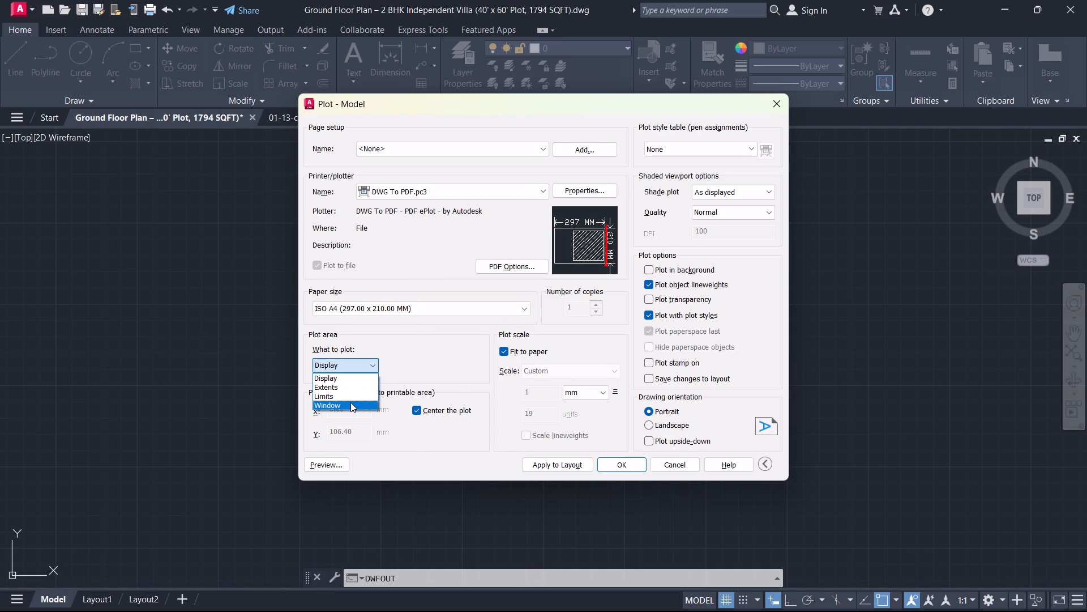
pyautogui.click(350, 402)
pyautogui.scroll(-2, 335, 134)
pyautogui.moveTo(335, 151); pyautogui.dragTo(357, 266, button='middle')
pyautogui.scroll(2, 357, 266)
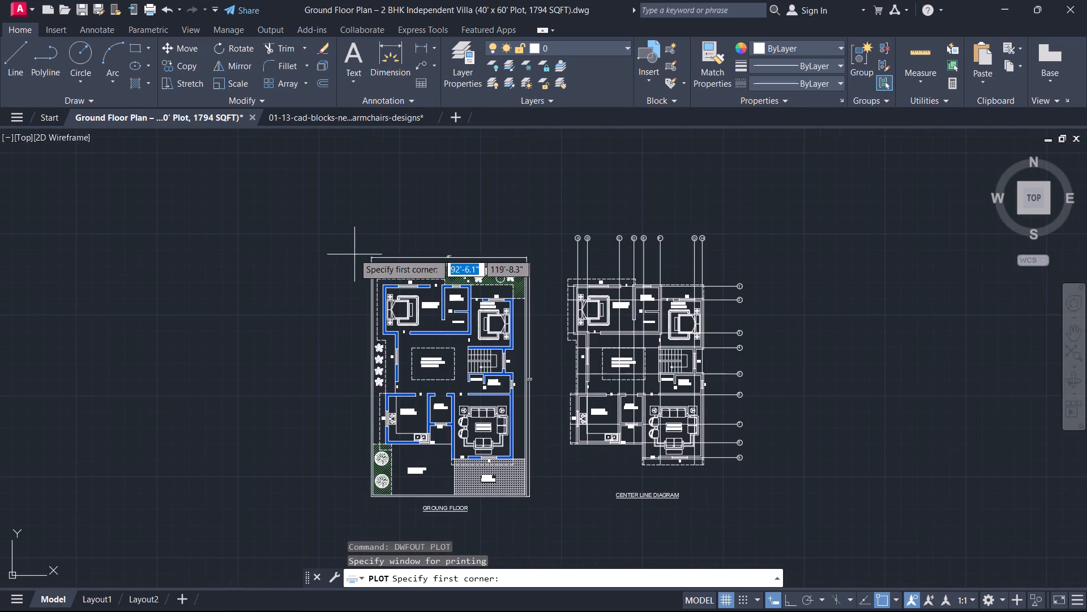
pyautogui.click(345, 229)
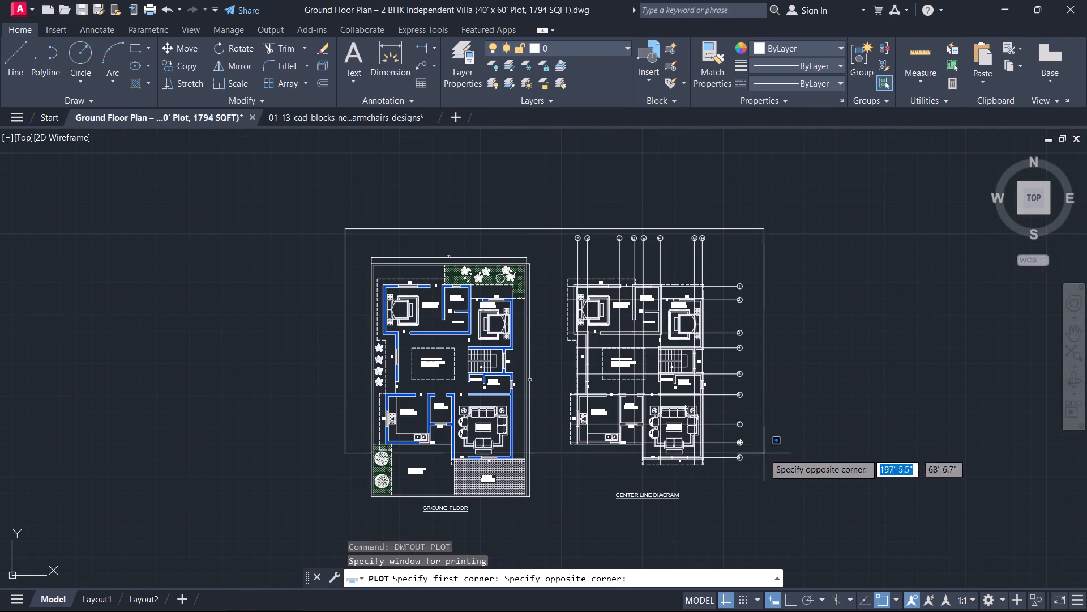
pyautogui.click(775, 521)
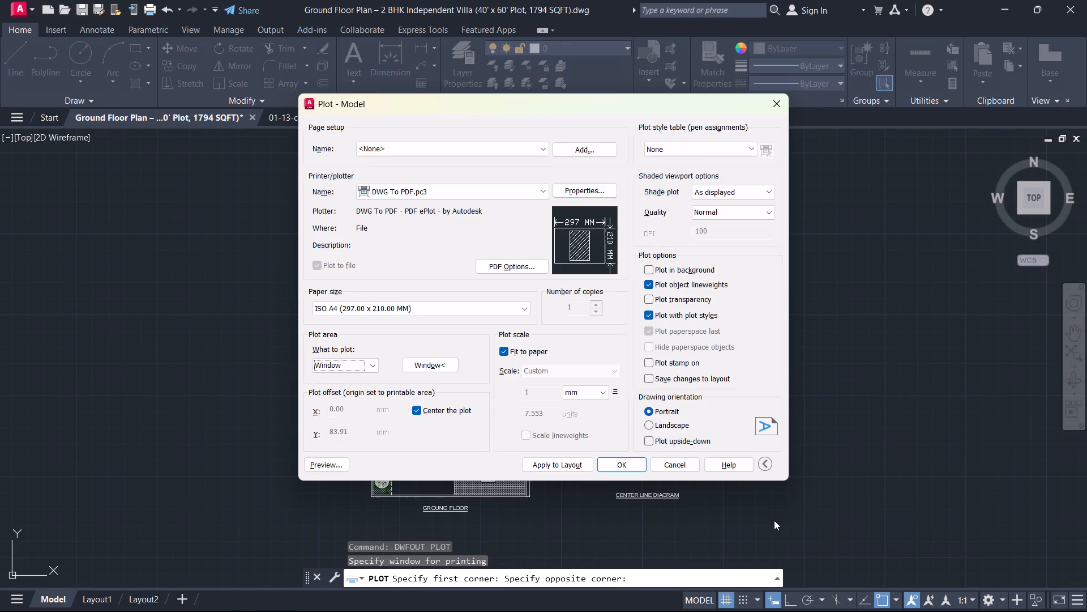
# Set the plot to Landscape orientation with Legacy wireframe shade plot, and apply the settings to the layout.
pyautogui.click(652, 427)
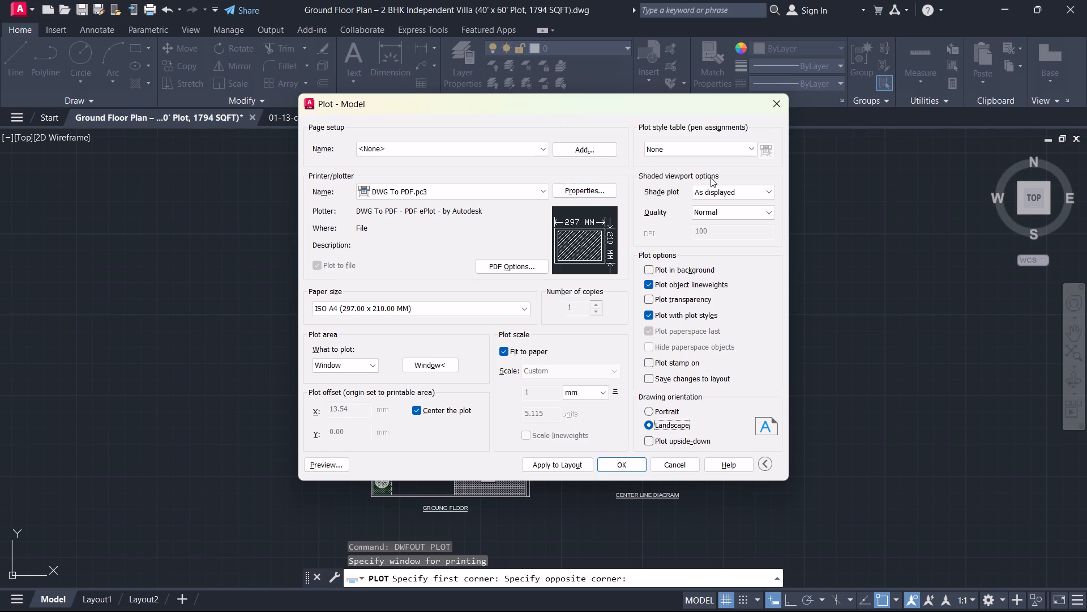
pyautogui.click(750, 188)
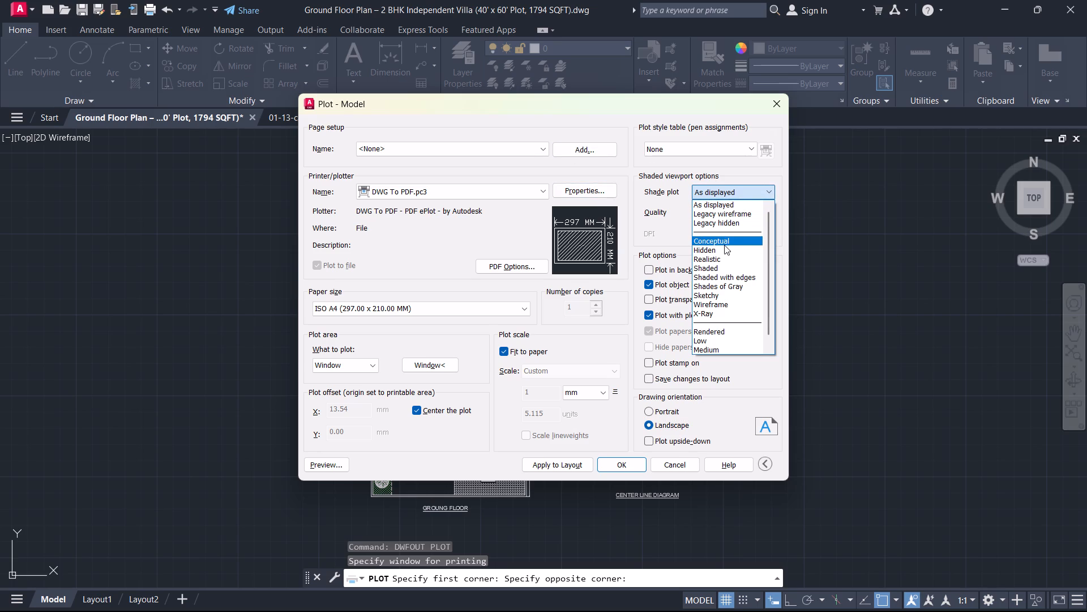
pyautogui.click(741, 211)
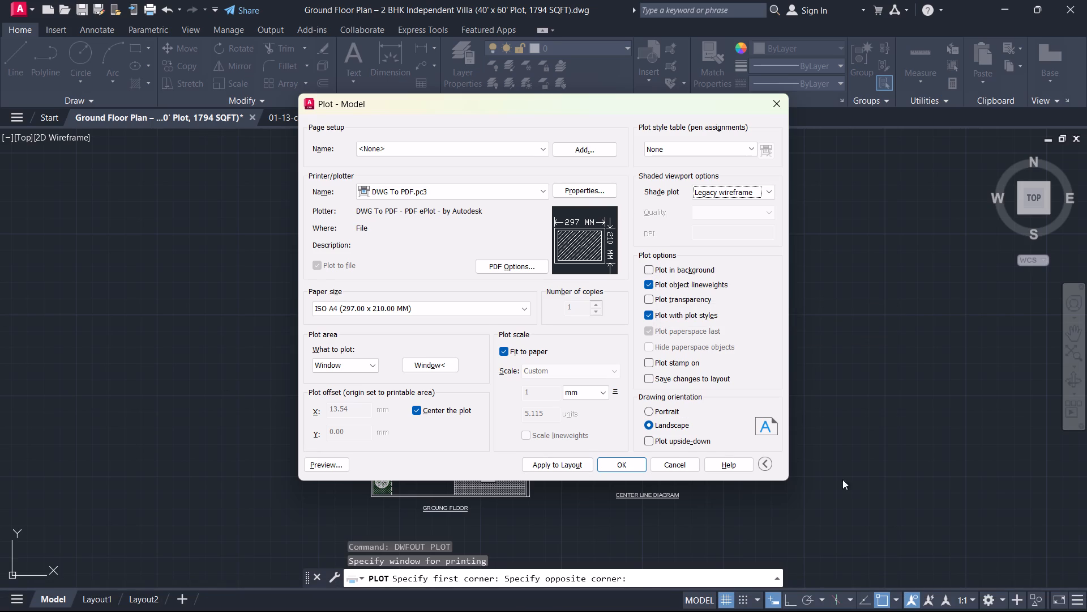
pyautogui.click(558, 461)
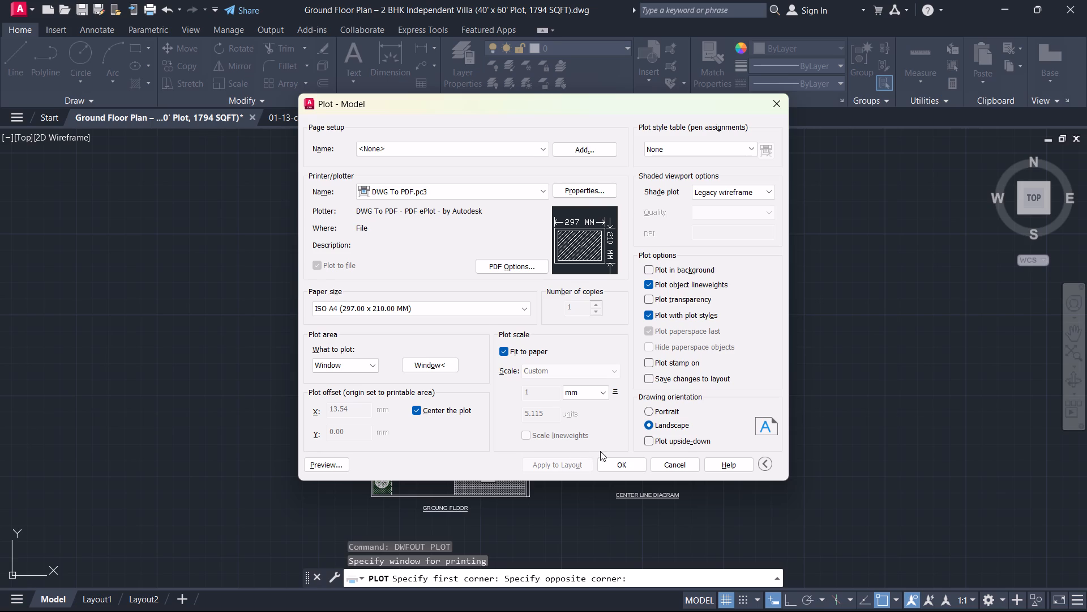
# Plot the drawing to a PDF under the suggested file name in the desktop's SYMBIOSIS SOLUTIONS internship folder.
pyautogui.click(611, 460)
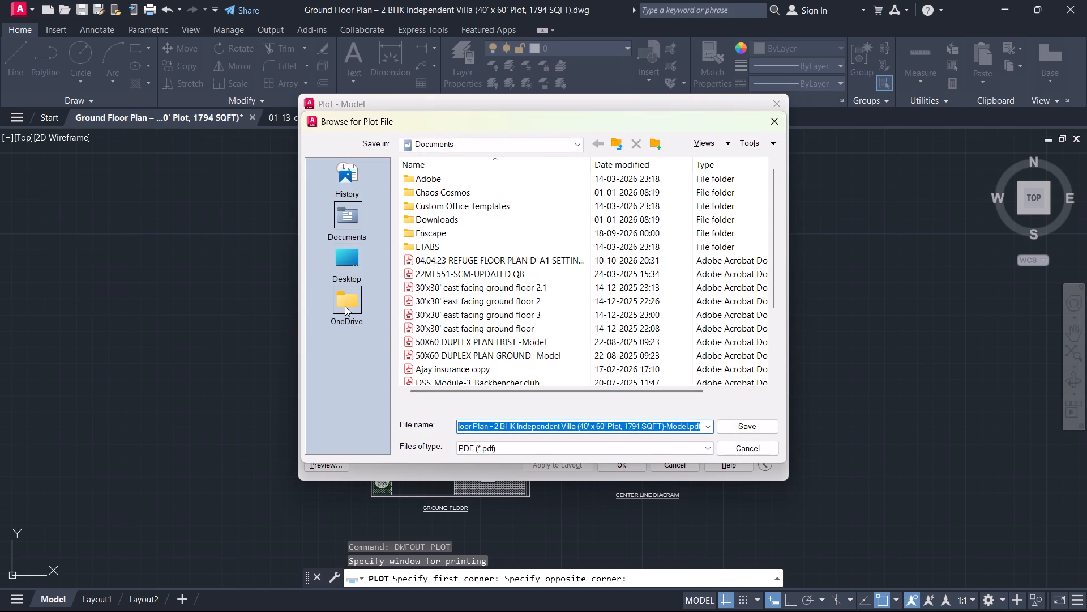
pyautogui.click(339, 260)
pyautogui.scroll(-1, 510, 322)
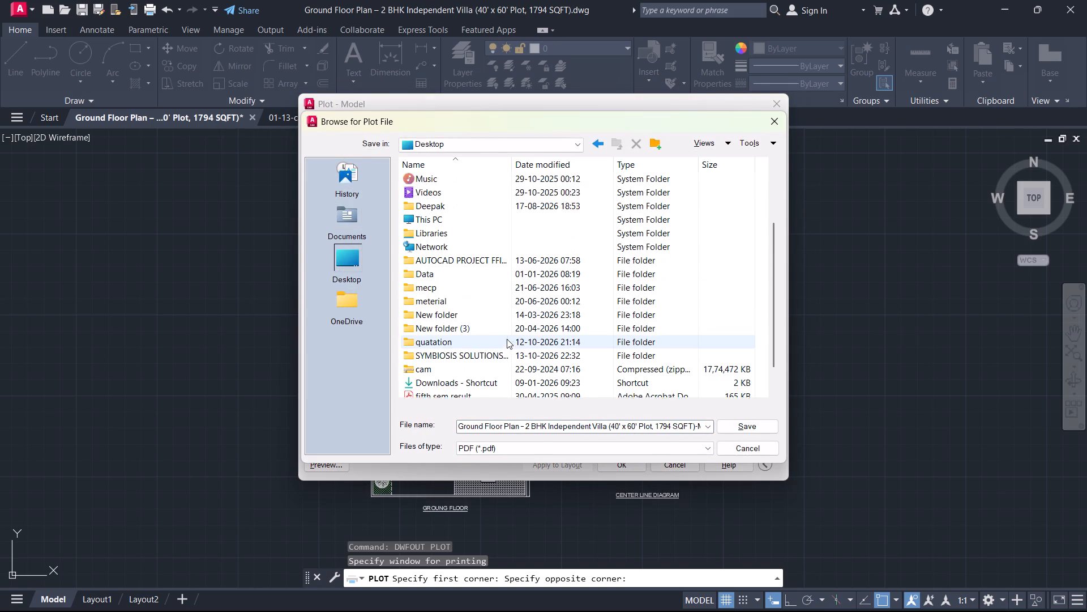
pyautogui.scroll(-2, 507, 339)
pyautogui.doubleClick(492, 333)
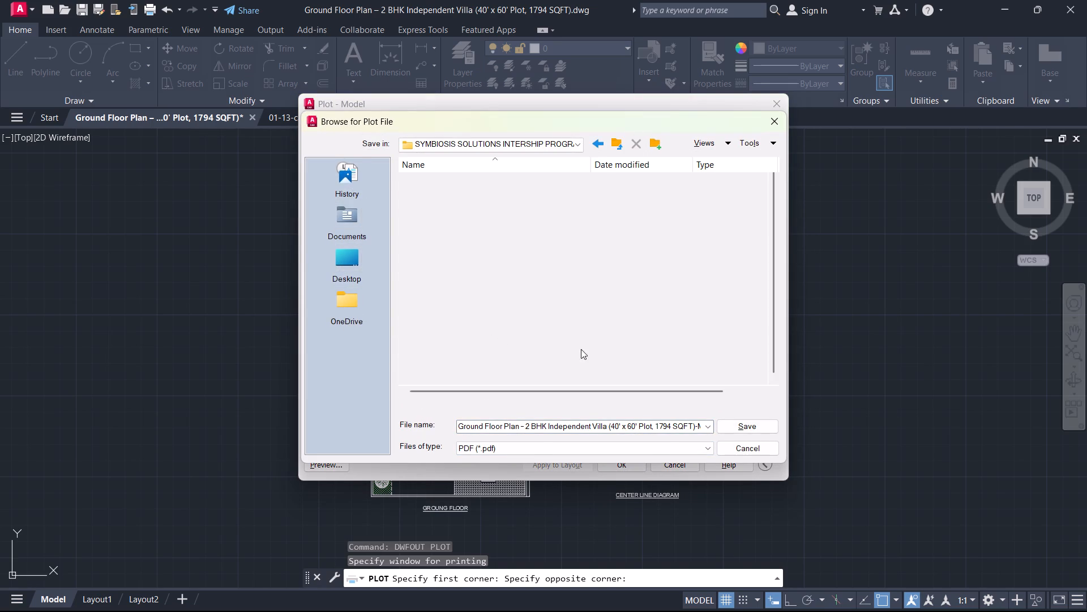
pyautogui.click(751, 424)
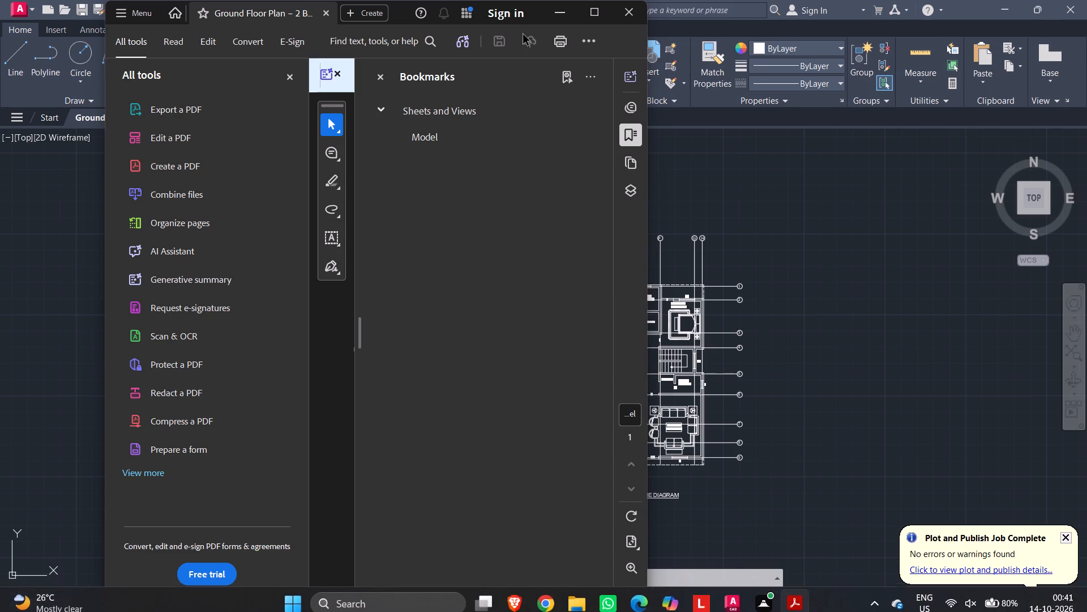
# Examine the ground floor plan's walls, room labels and car parking area in the plotted PDF, and close the PDF.
pyautogui.click(291, 75)
pyautogui.click(357, 73)
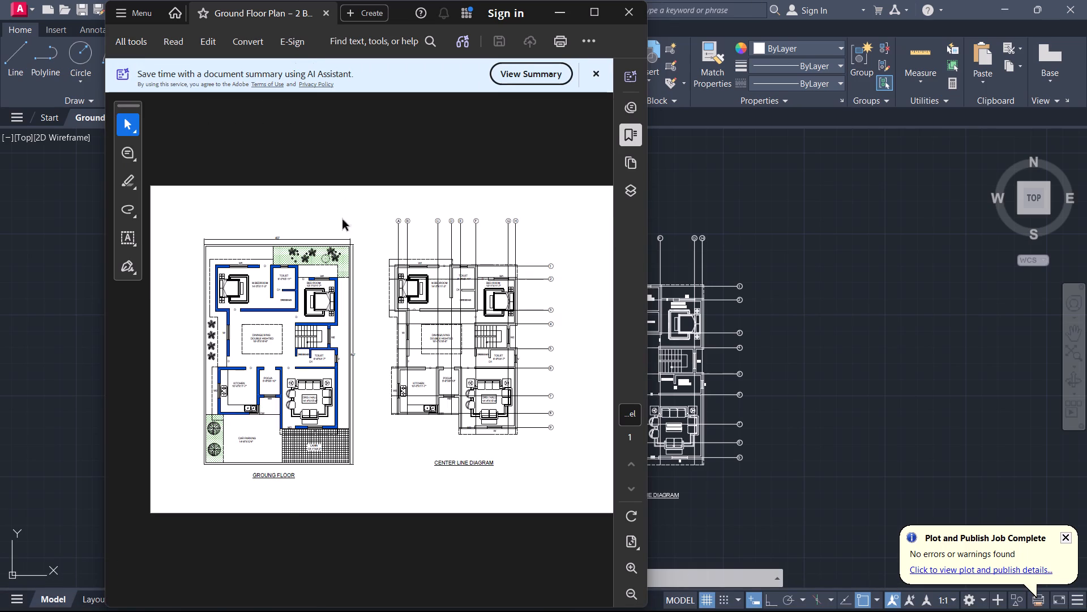
pyautogui.scroll(7, 339, 346)
pyautogui.doubleClick(322, 317)
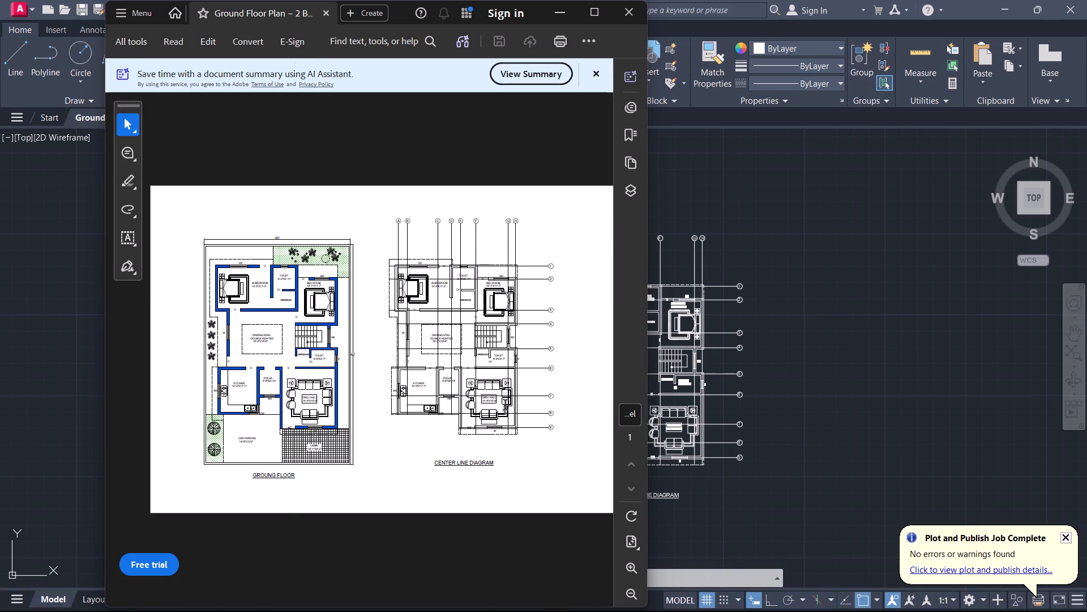
pyautogui.click(632, 571)
pyautogui.click(632, 570)
pyautogui.click(629, 570)
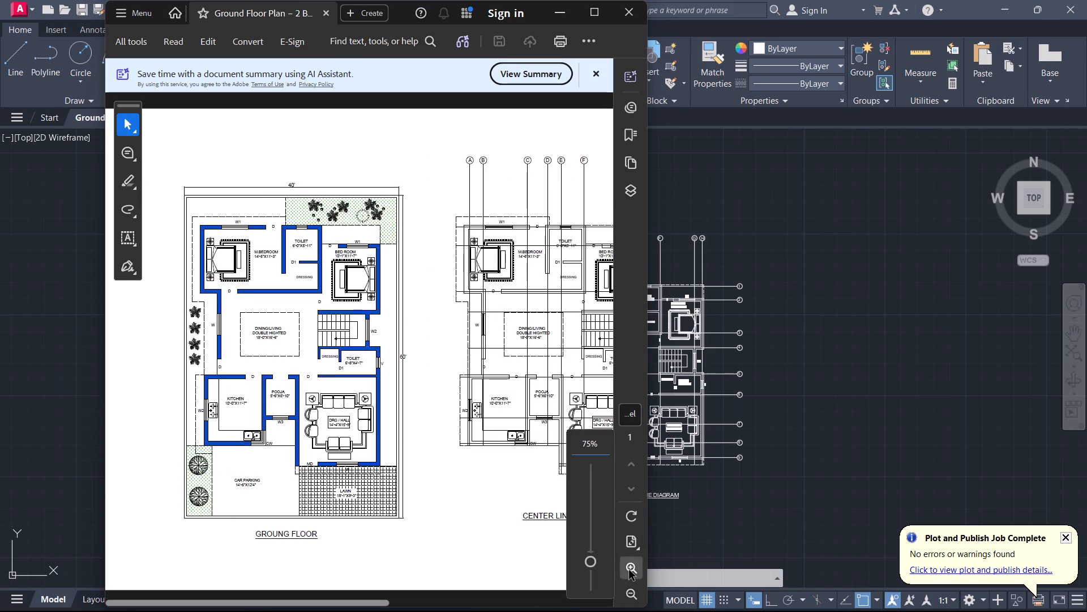
pyautogui.moveTo(286, 470); pyautogui.dragTo(279, 447)
pyautogui.scroll(-1, 283, 481)
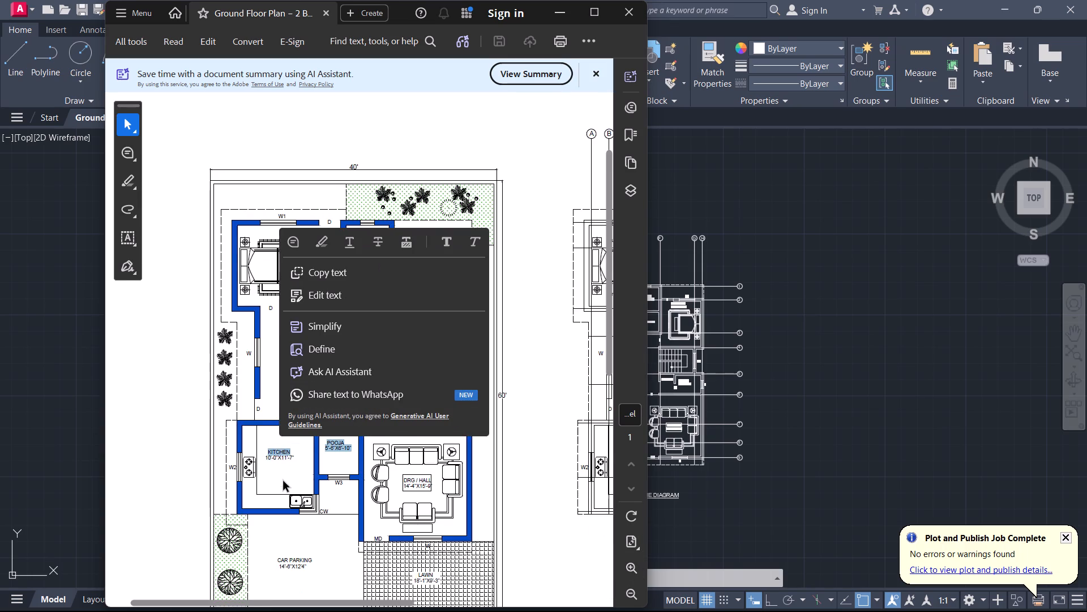
pyautogui.scroll(-5, 288, 486)
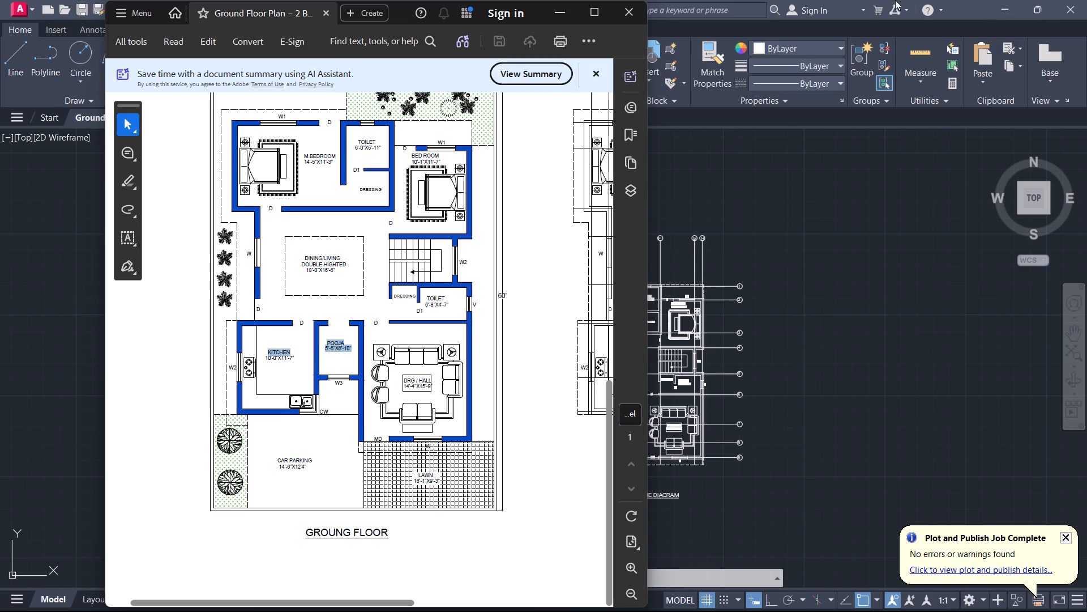
pyautogui.click(631, 7)
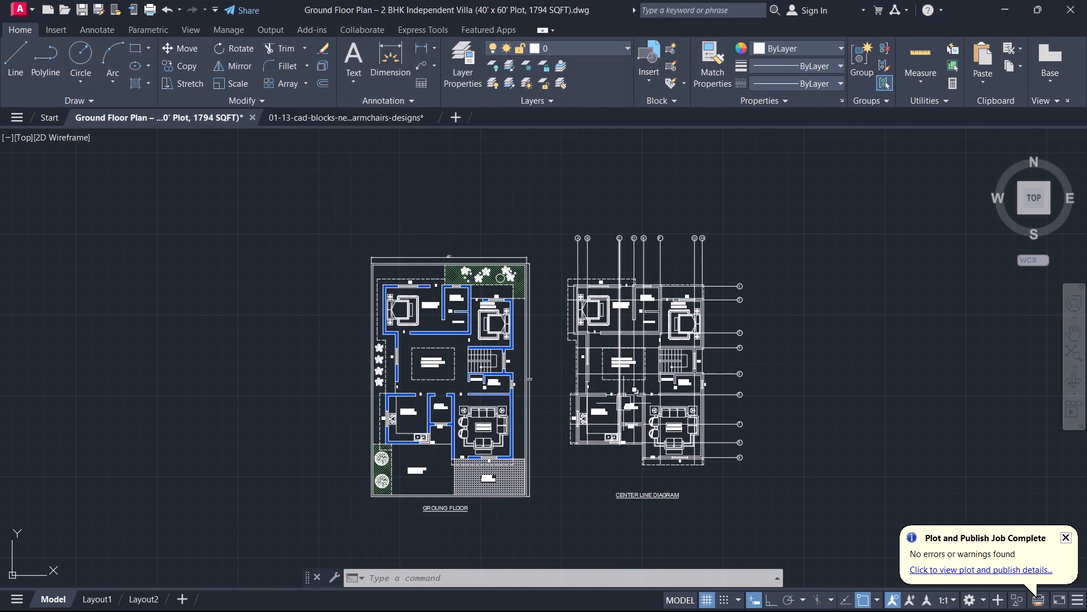
# Close the sofa and armchair CAD blocks drawing without saving its changes.
pyautogui.moveTo(600, 432); pyautogui.dragTo(532, 378, button='middle')
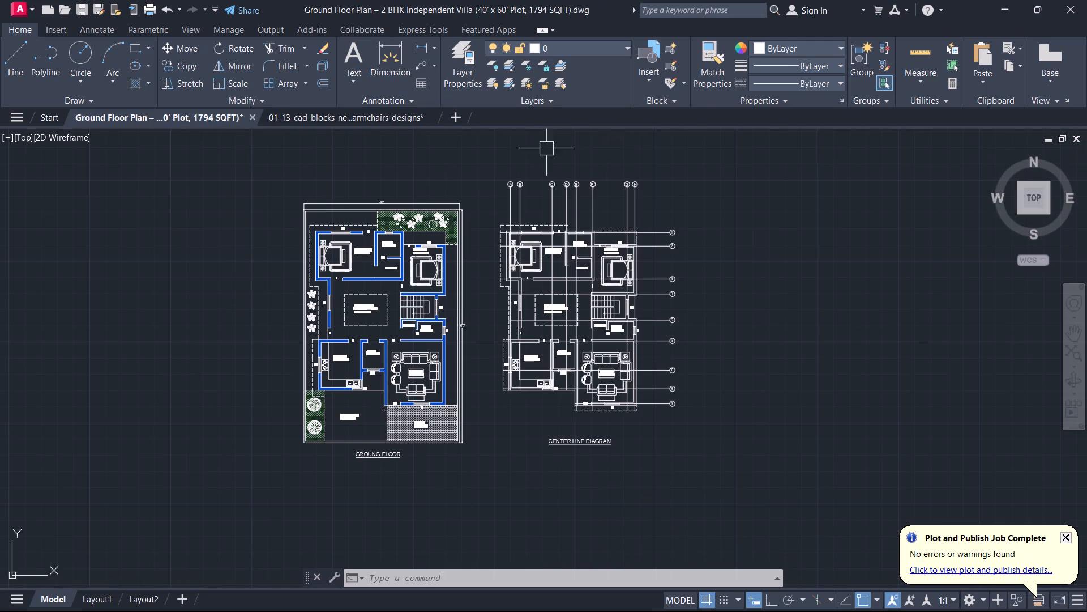
pyautogui.click(431, 116)
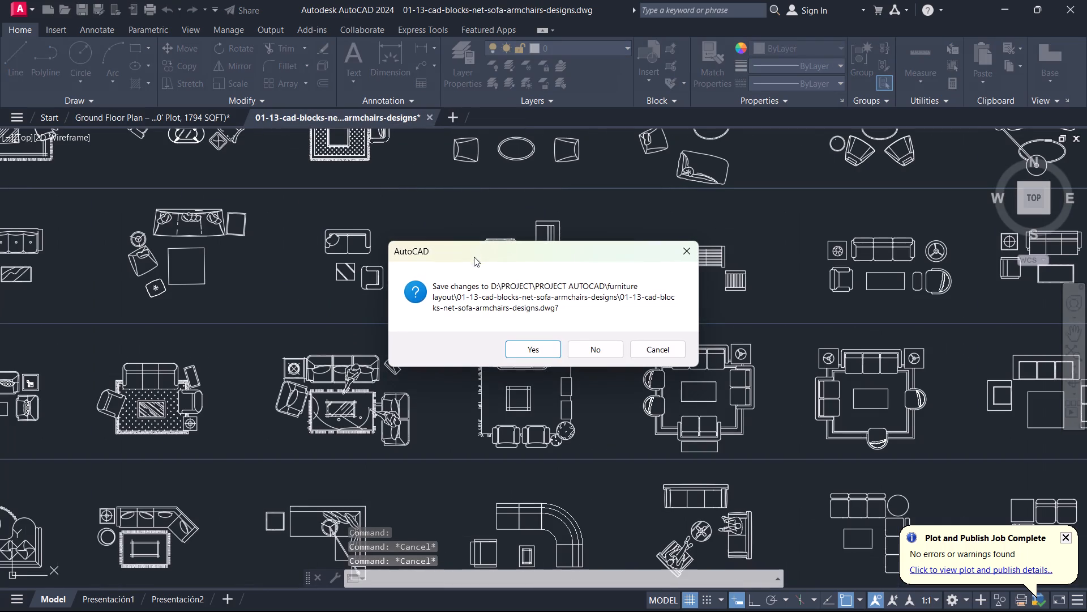
pyautogui.click(592, 347)
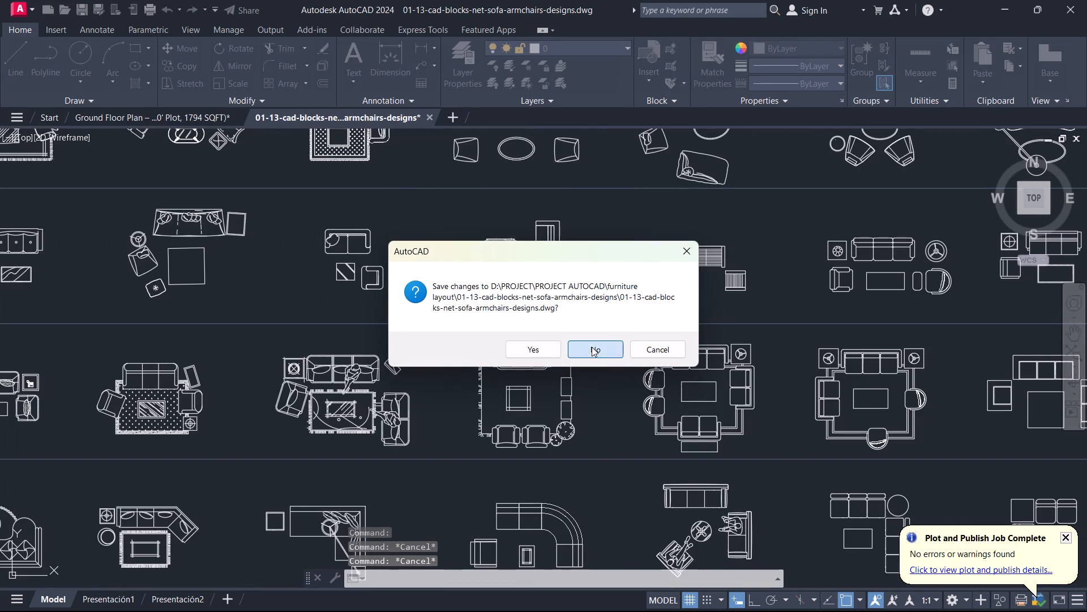
# Move the CAR PARKING label slightly lower within the ground floor plan's parking area.
pyautogui.scroll(-1, 369, 254)
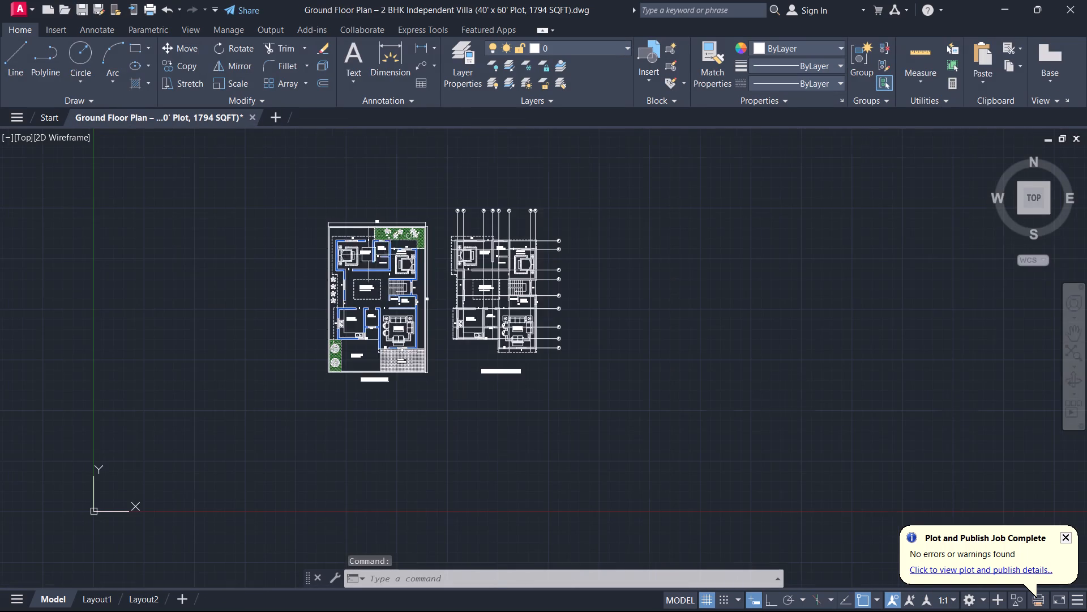
pyautogui.scroll(1, 494, 313)
pyautogui.moveTo(494, 314); pyautogui.dragTo(435, 393, button='middle')
pyautogui.moveTo(283, 474); pyautogui.dragTo(513, 456, button='middle')
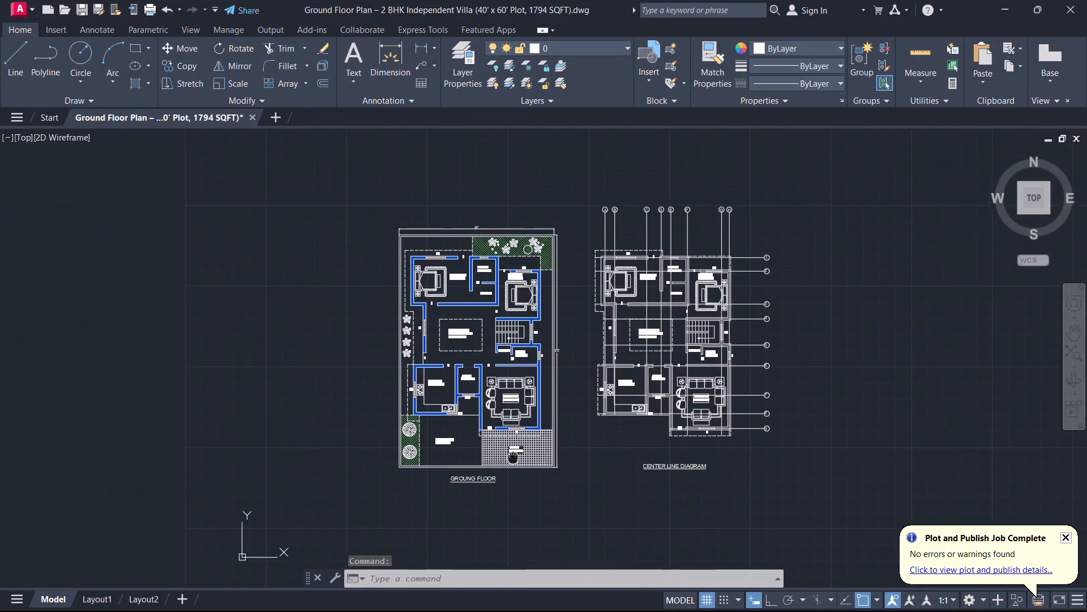
pyautogui.moveTo(513, 456); pyautogui.dragTo(514, 457, button='middle')
pyautogui.scroll(2, 436, 499)
pyautogui.moveTo(434, 500); pyautogui.dragTo(438, 532, button='middle')
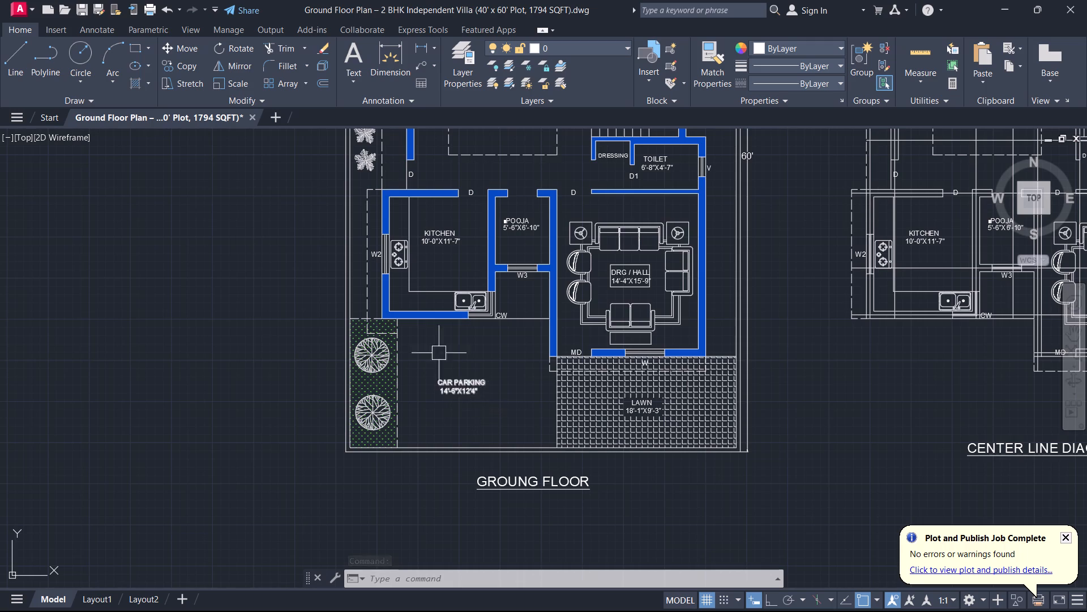
pyautogui.scroll(2, 466, 406)
pyautogui.moveTo(465, 405); pyautogui.dragTo(463, 399)
pyautogui.click(428, 324)
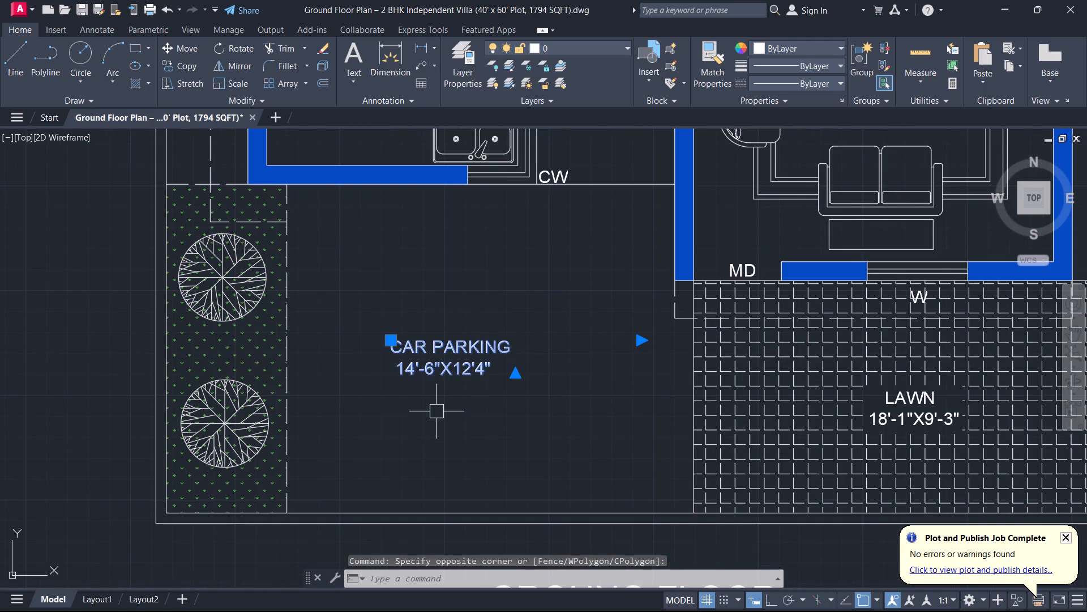
pyautogui.write('M')
pyautogui.press('space')
pyautogui.click(426, 348)
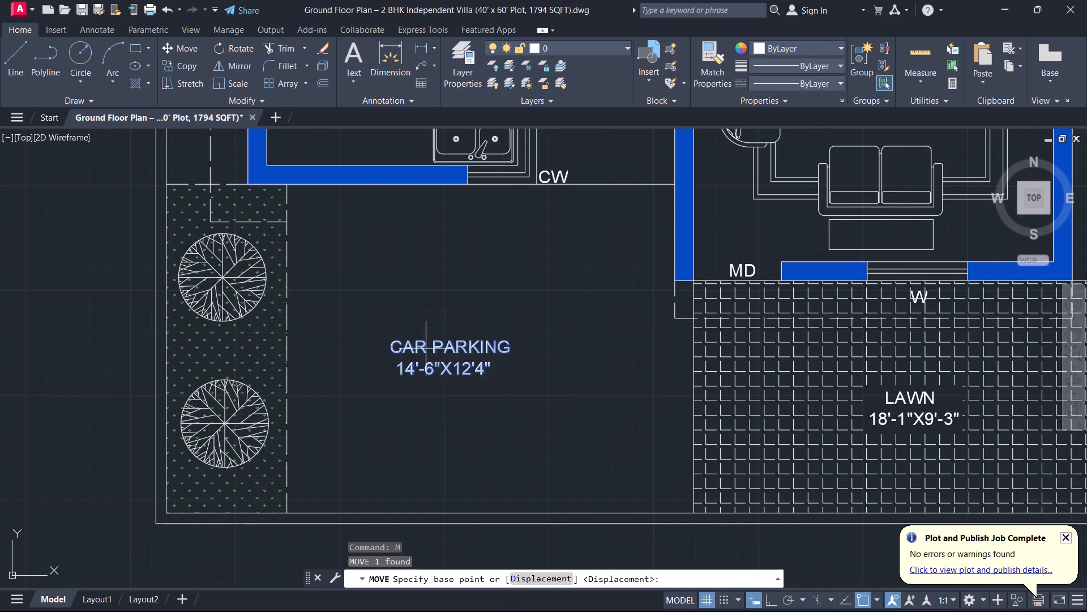
pyautogui.click(434, 409)
# Look over the ground floor plan from the car parking up to the bedrooms, checking the layout and labels.
pyautogui.scroll(-2, 416, 364)
pyautogui.moveTo(495, 393); pyautogui.dragTo(486, 393, button='middle')
pyautogui.scroll(-1, 494, 393)
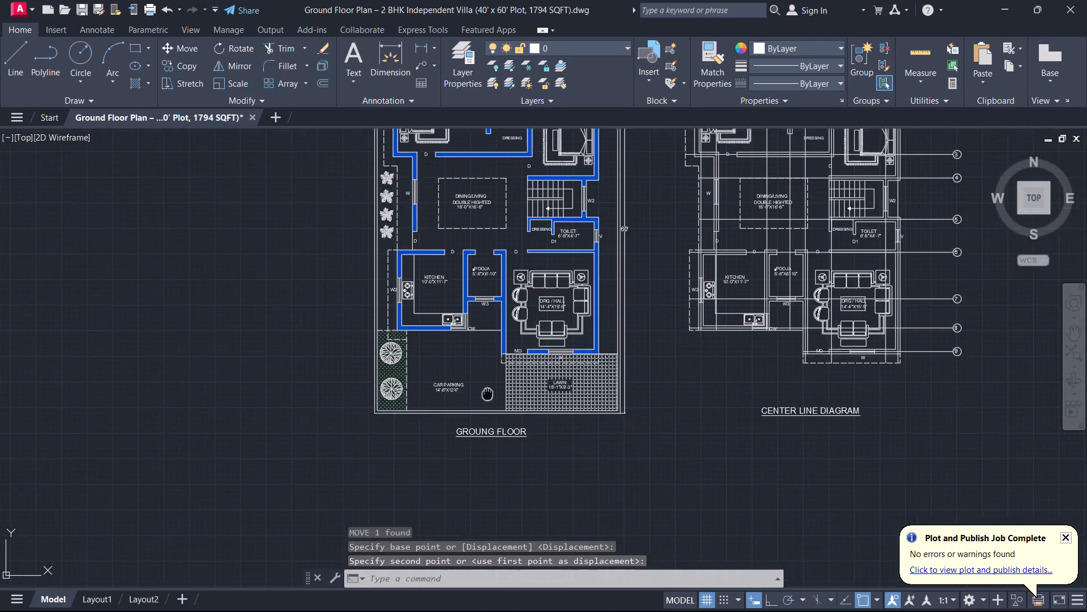
pyautogui.moveTo(486, 393); pyautogui.dragTo(283, 444, button='middle')
pyautogui.moveTo(259, 395); pyautogui.dragTo(305, 451, button='middle')
pyautogui.scroll(1, 260, 396)
pyautogui.scroll(-2, 301, 452)
pyautogui.scroll(2, 276, 346)
pyautogui.moveTo(268, 385); pyautogui.dragTo(276, 477, button='middle')
pyautogui.scroll(-1, 273, 464)
pyautogui.moveTo(273, 464); pyautogui.dragTo(256, 384, button='middle')
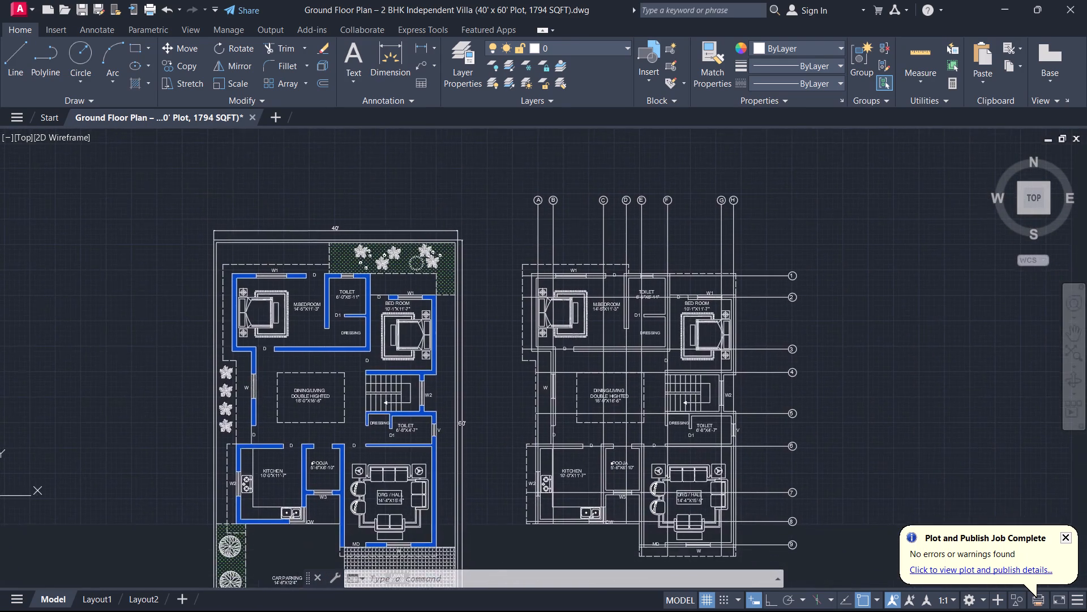
# Add a vertical linear dimension between the M.BEDROOM wall and the upper edge of the dashed DINING/LIVING rectangle.
pyautogui.scroll(2, 288, 424)
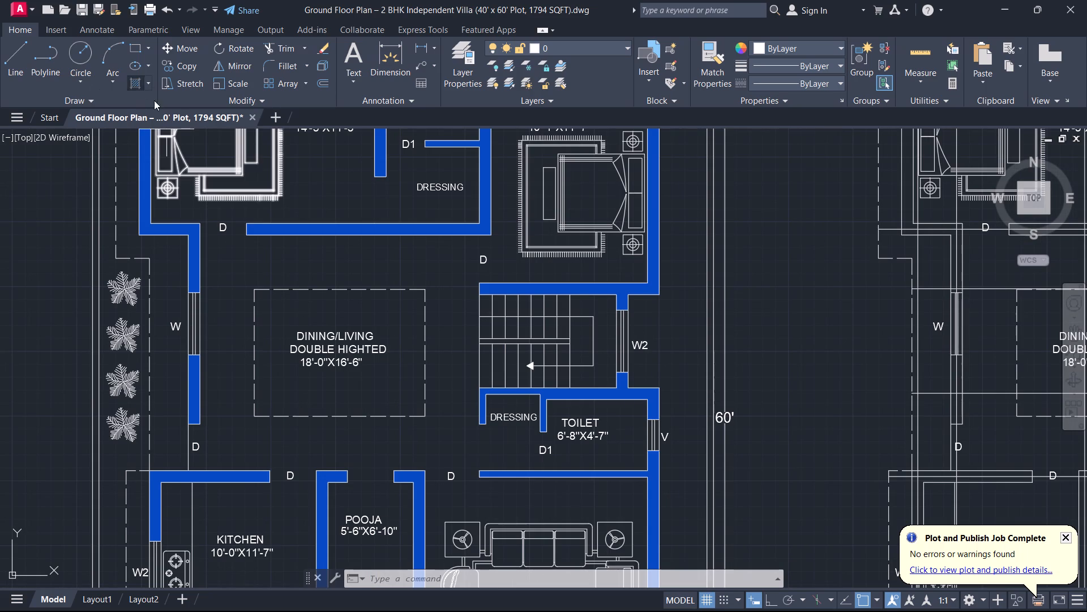
pyautogui.click(425, 46)
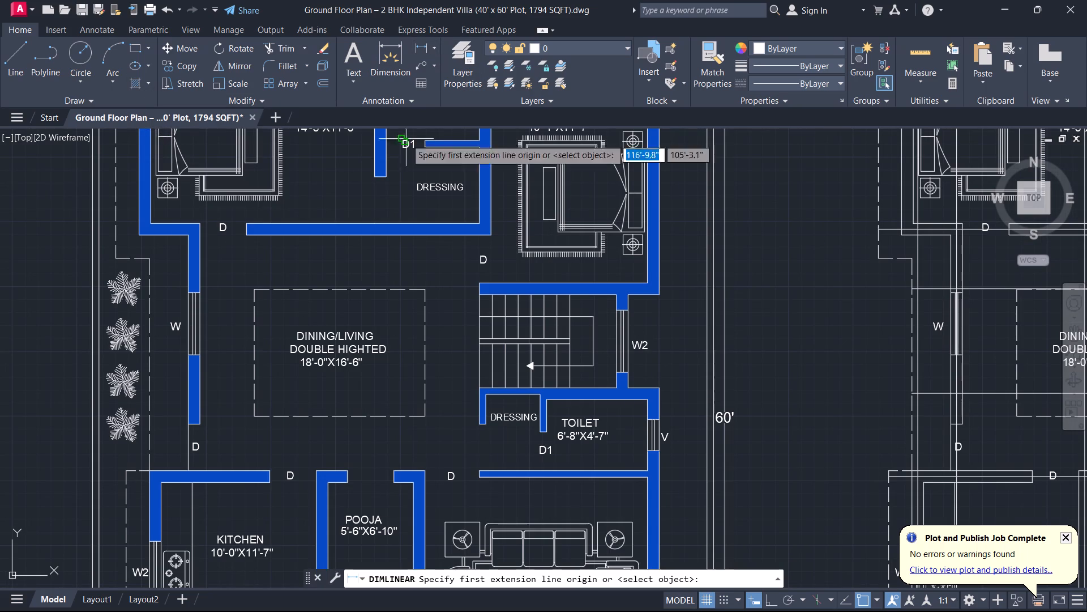
pyautogui.click(356, 239)
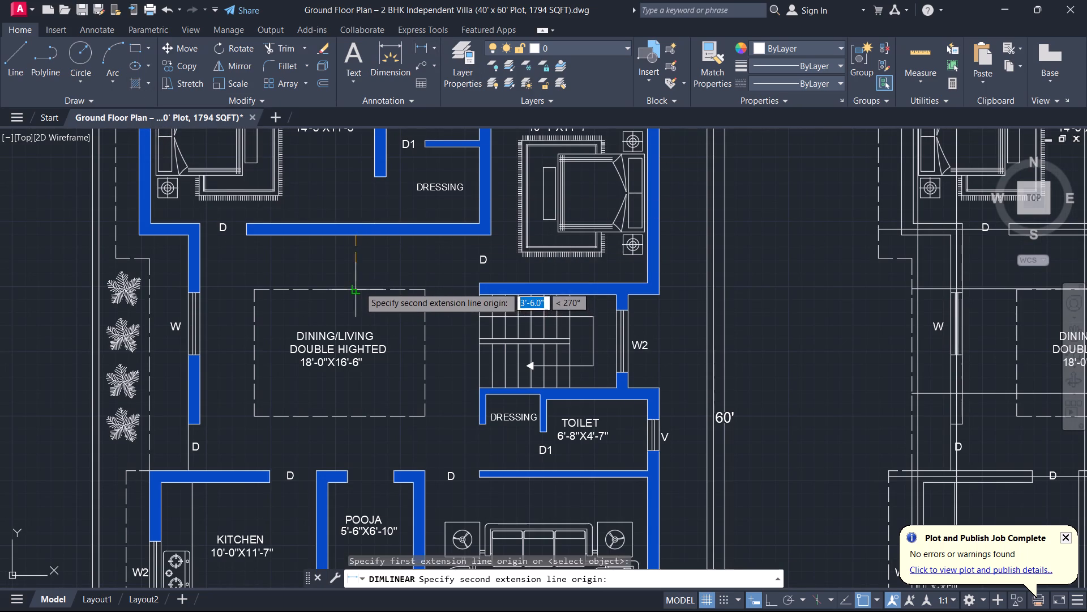
pyautogui.click(356, 286)
pyautogui.click(366, 287)
pyautogui.scroll(1, 372, 384)
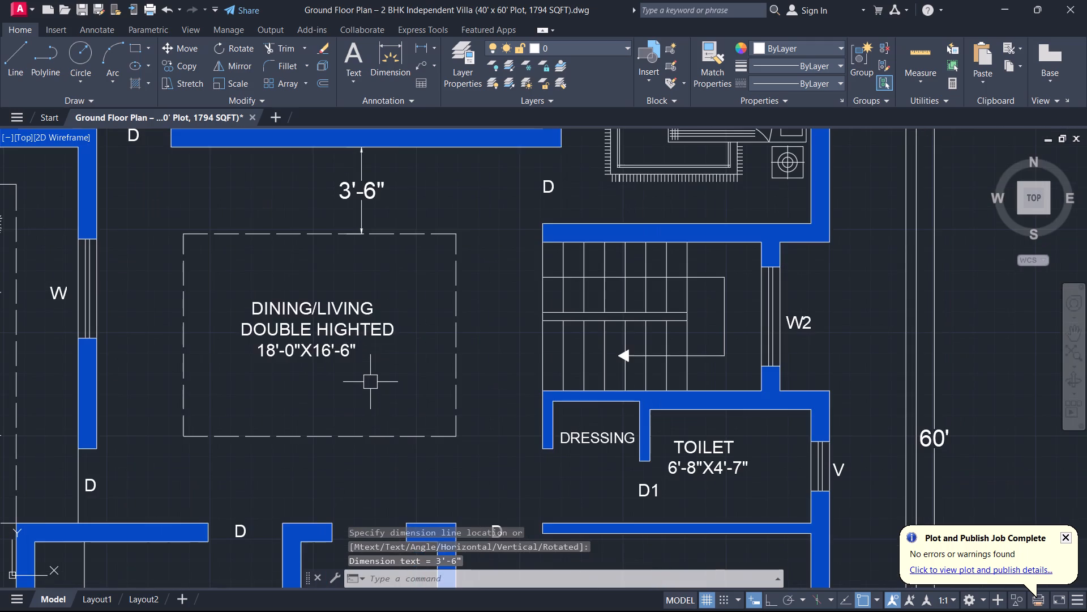
# Add a vertical linear dimension between the lower edge of the dashed DINING/LIVING rectangle and the POOJA wall.
pyautogui.click(420, 45)
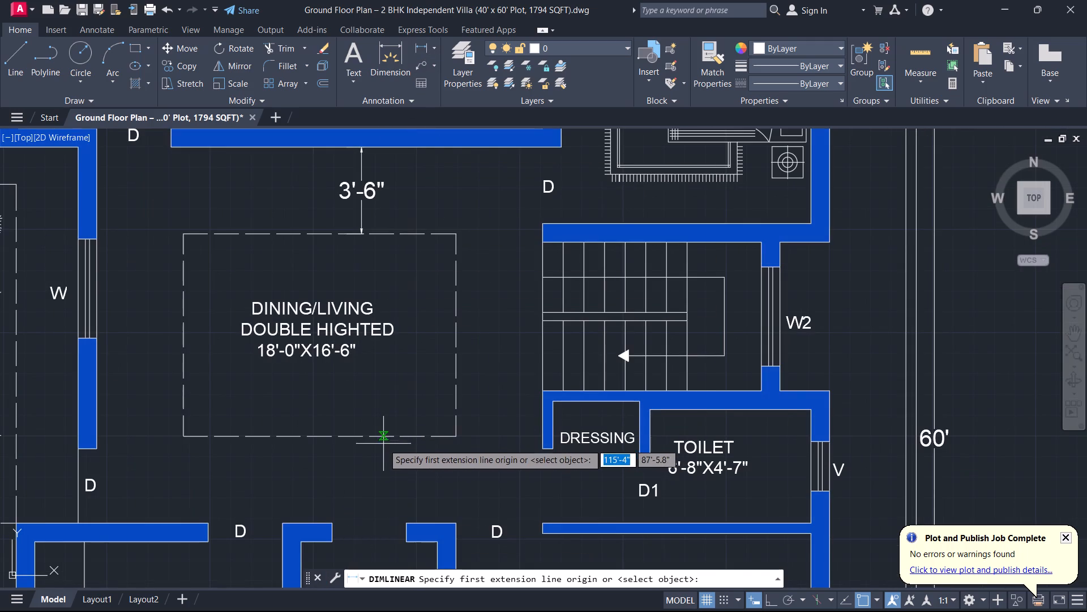
pyautogui.click(381, 436)
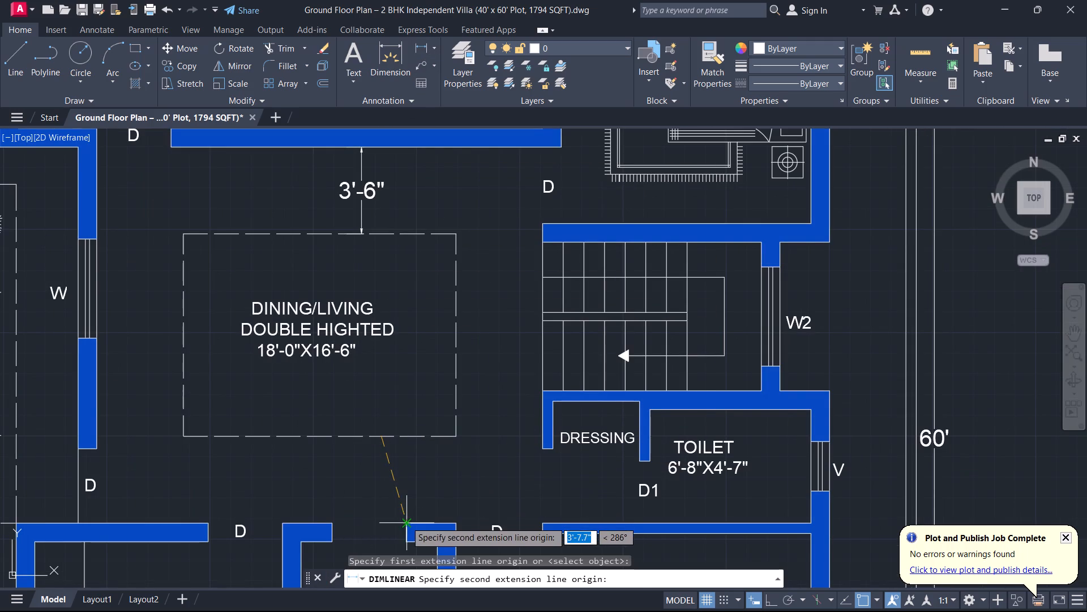
pyautogui.click(406, 521)
pyautogui.click(423, 505)
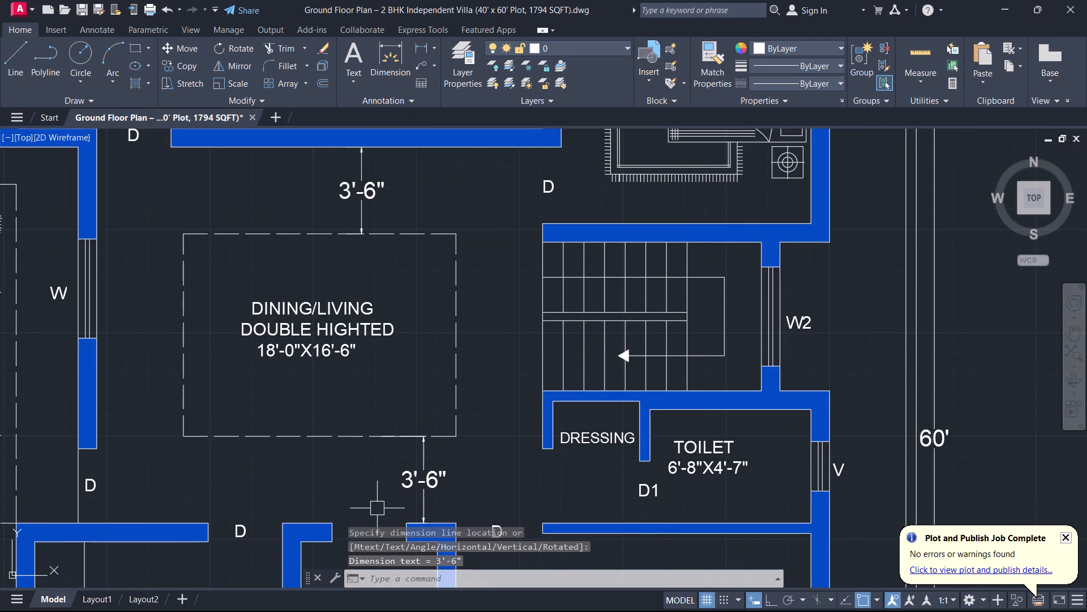
# Review the ground floor plan with its new dimensions and the adjacent center line diagram.
pyautogui.scroll(-1, 349, 459)
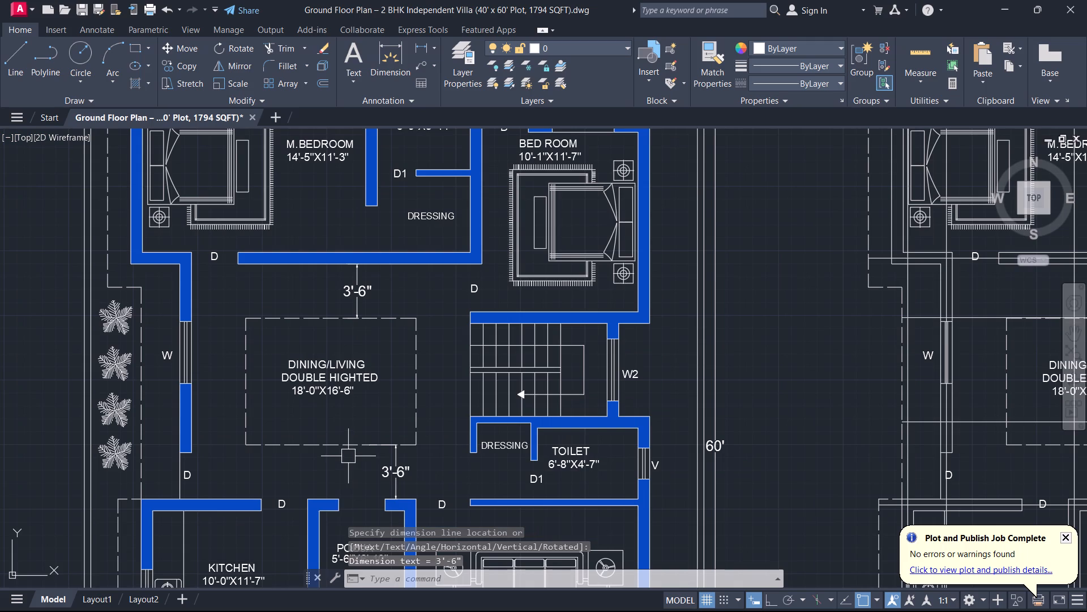
pyautogui.scroll(-1, 352, 485)
pyautogui.moveTo(352, 485); pyautogui.dragTo(300, 355, button='middle')
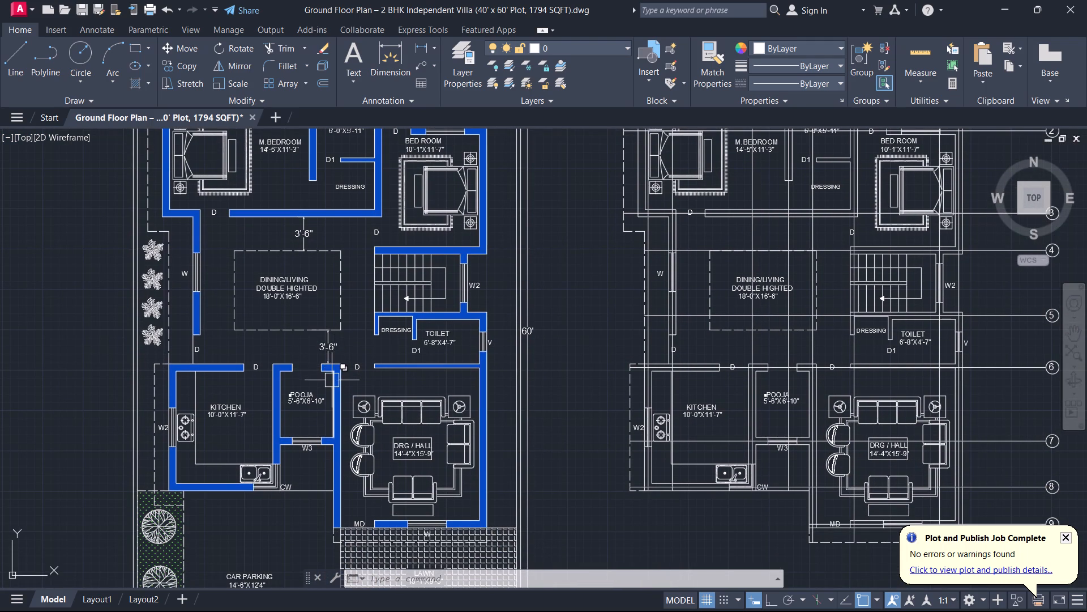
pyautogui.scroll(-1, 332, 382)
pyautogui.moveTo(329, 385); pyautogui.dragTo(206, 350, button='middle')
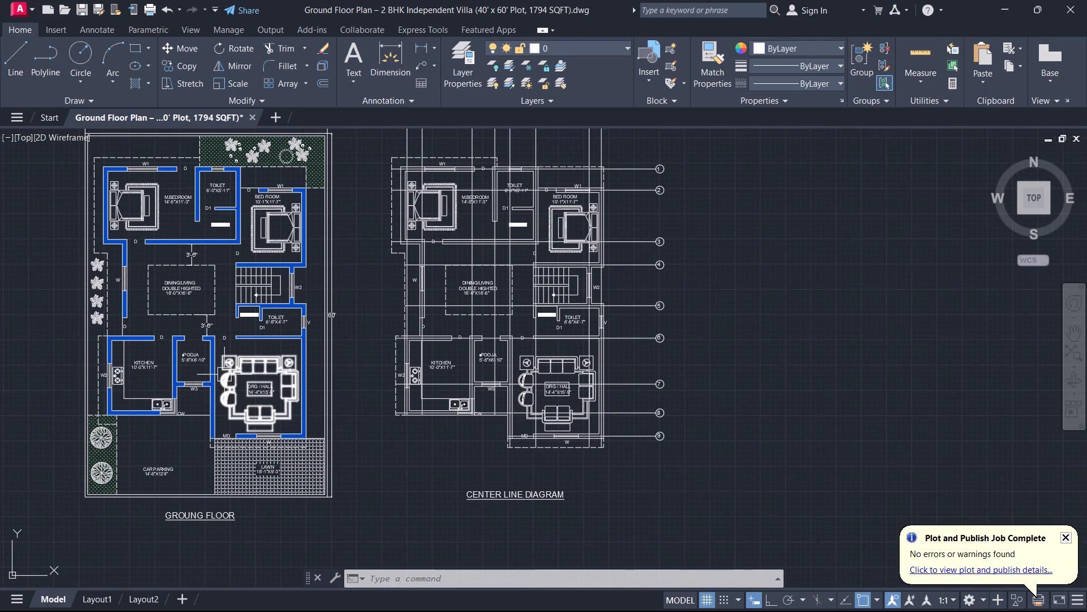
pyautogui.moveTo(417, 356); pyautogui.dragTo(400, 405, button='middle')
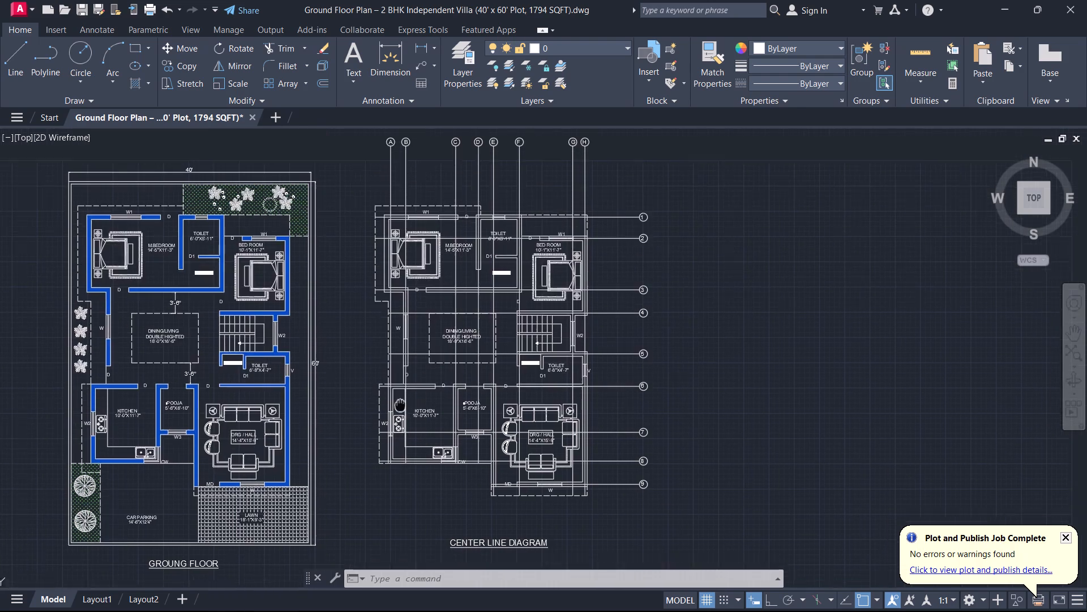
pyautogui.moveTo(400, 405); pyautogui.dragTo(401, 415, button='middle')
pyautogui.scroll(1, 430, 357)
pyautogui.scroll(1, 422, 307)
pyautogui.scroll(-2, 406, 404)
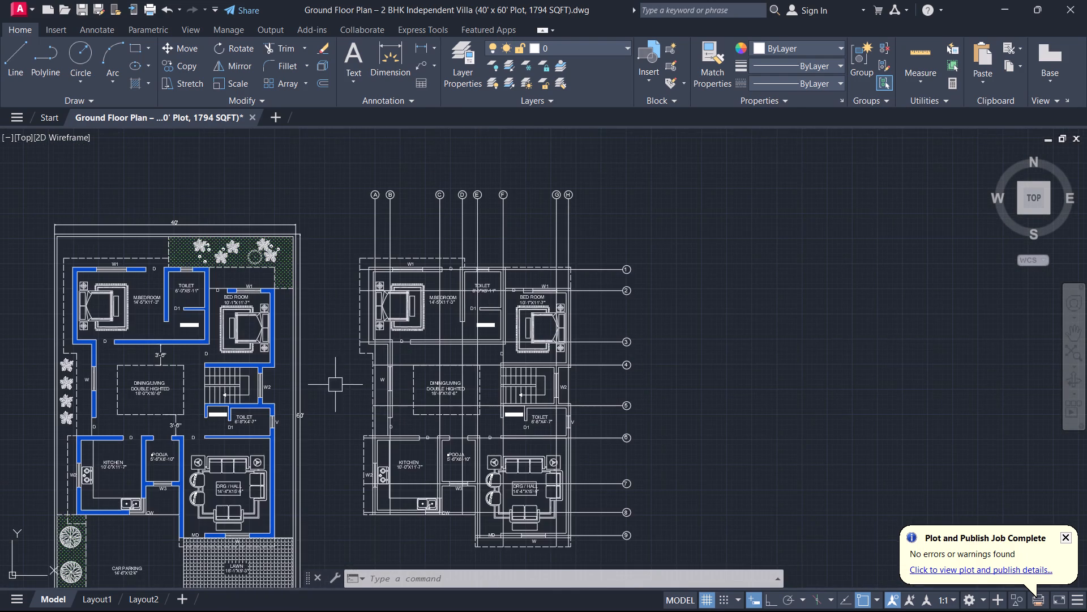
pyautogui.moveTo(277, 398); pyautogui.dragTo(398, 390, button='middle')
pyautogui.scroll(-1, 217, 286)
pyautogui.moveTo(235, 309); pyautogui.dragTo(340, 322, button='middle')
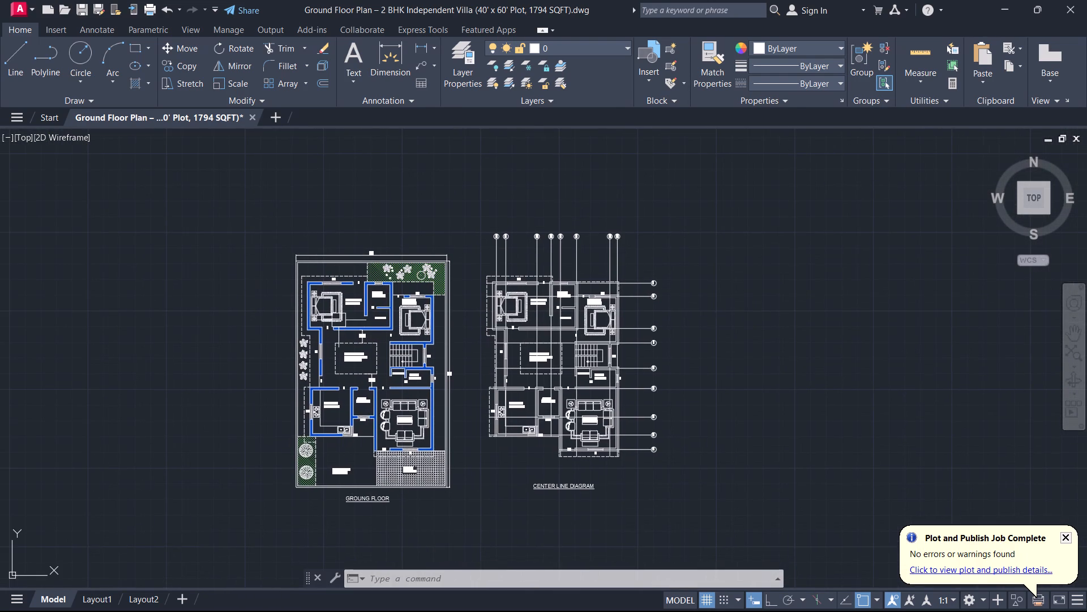
# Redefine the plot window around the ground floor plan, center line diagram and their titles, and apply it to the layout.
pyautogui.write('DW')
pyautogui.press('space')
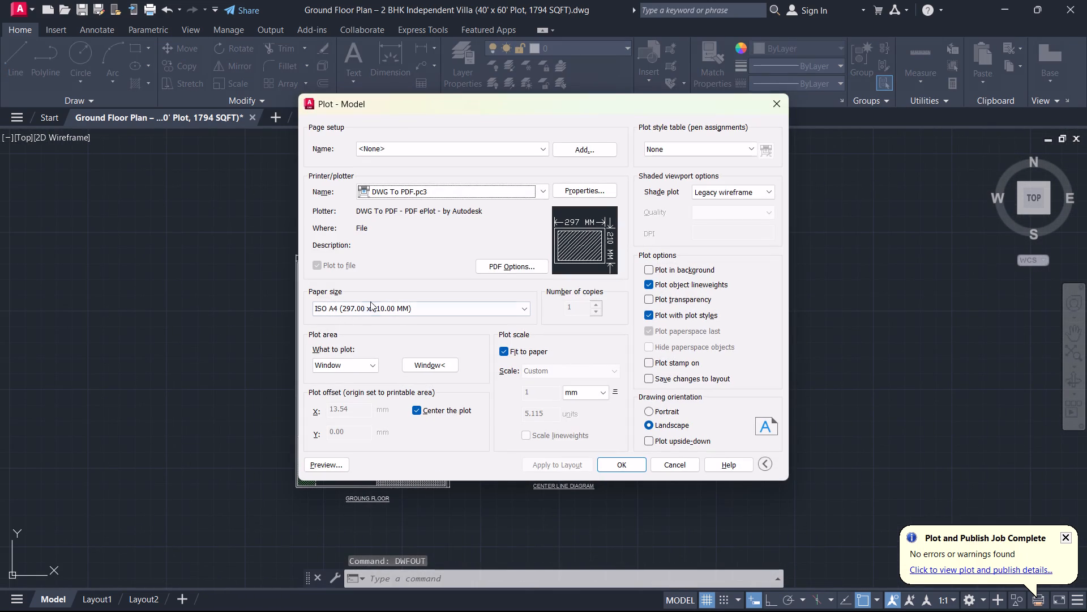
pyautogui.click(435, 367)
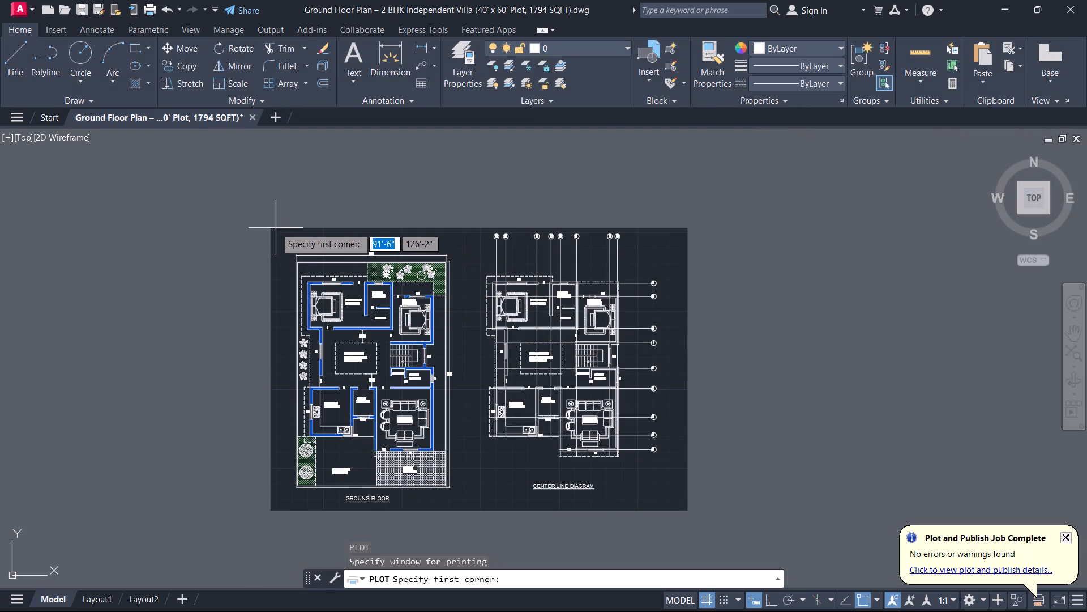
pyautogui.moveTo(269, 227); pyautogui.dragTo(707, 507)
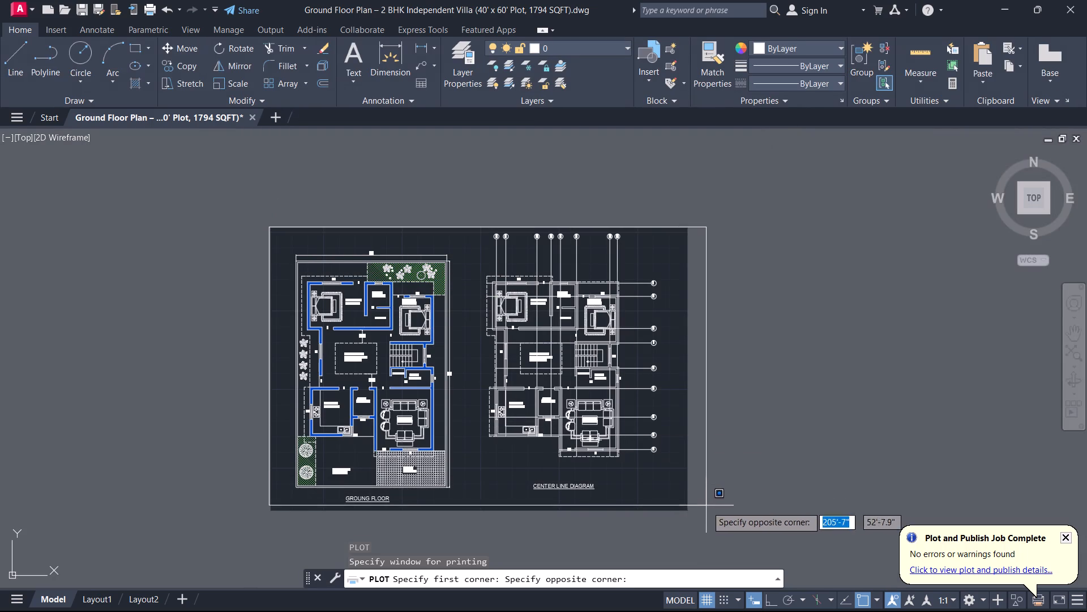
pyautogui.moveTo(707, 507); pyautogui.dragTo(678, 509)
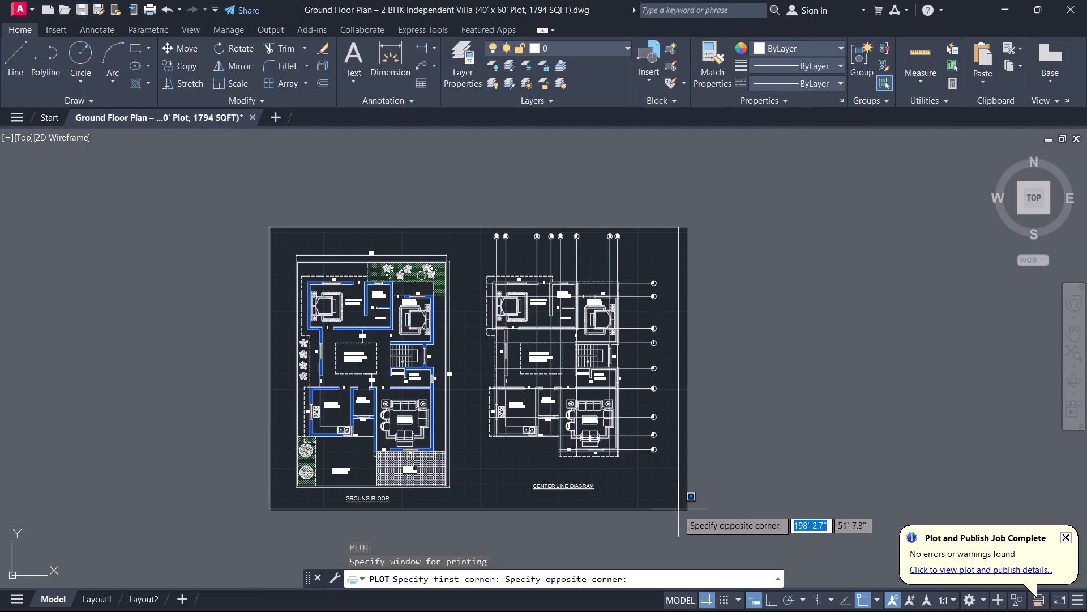
pyautogui.moveTo(678, 509); pyautogui.dragTo(677, 509)
pyautogui.click(677, 509)
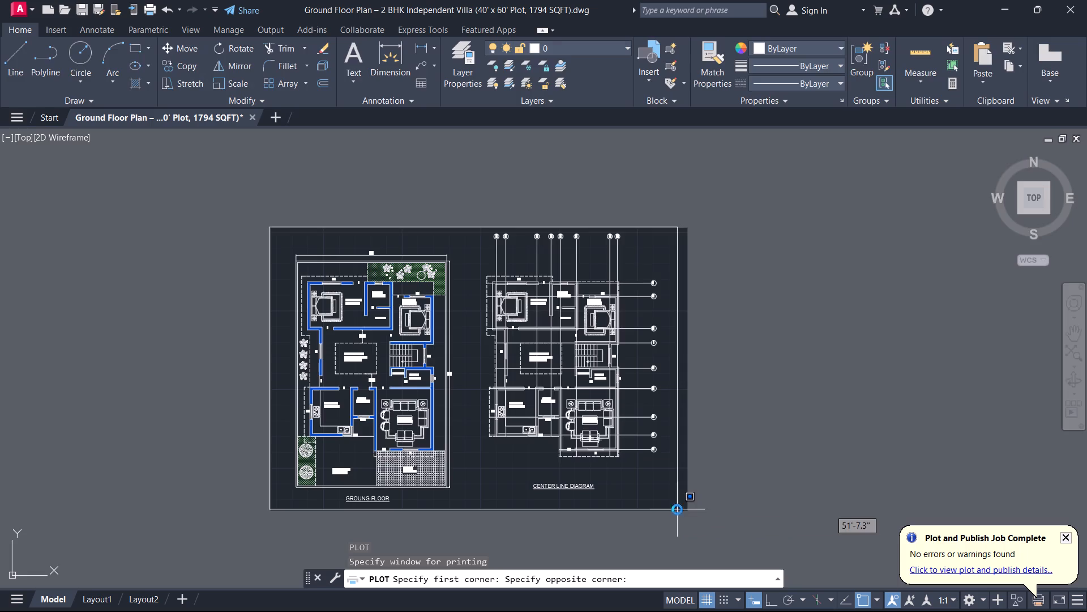
pyautogui.click(576, 465)
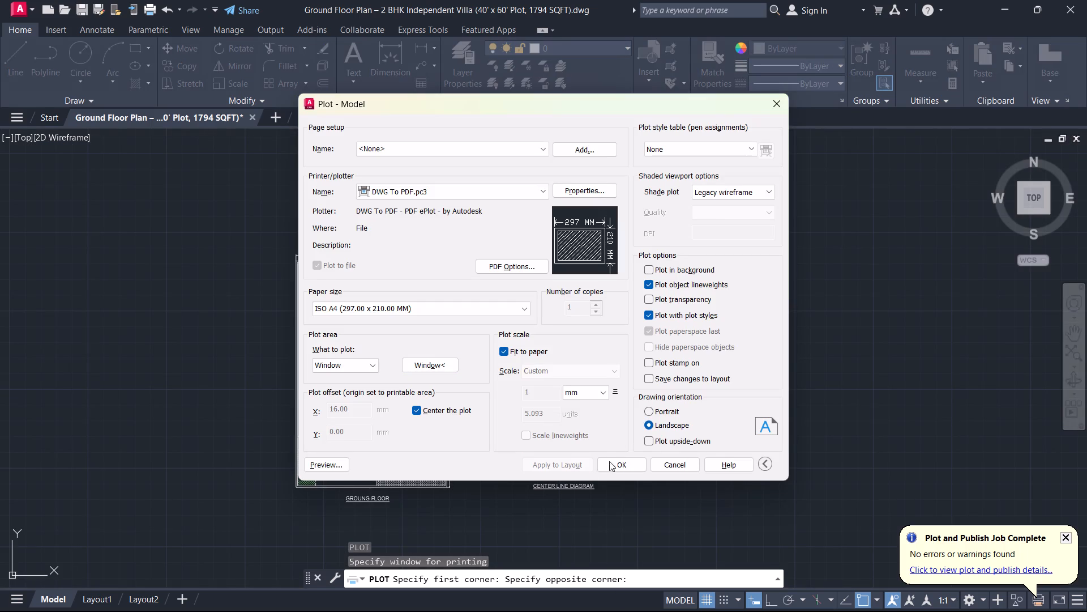
# Plot the sheet to PDF, overwriting the existing Ground Floor Plan – 2 BHK Independent Villa plot file, and check the output in Acrobat.
pyautogui.click(623, 462)
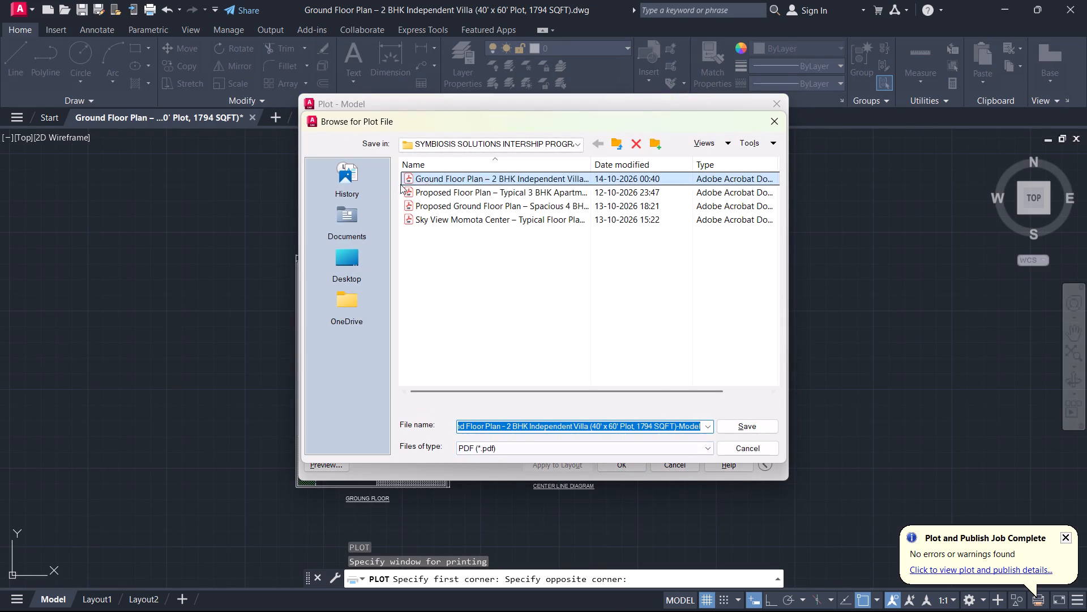
pyautogui.click(756, 431)
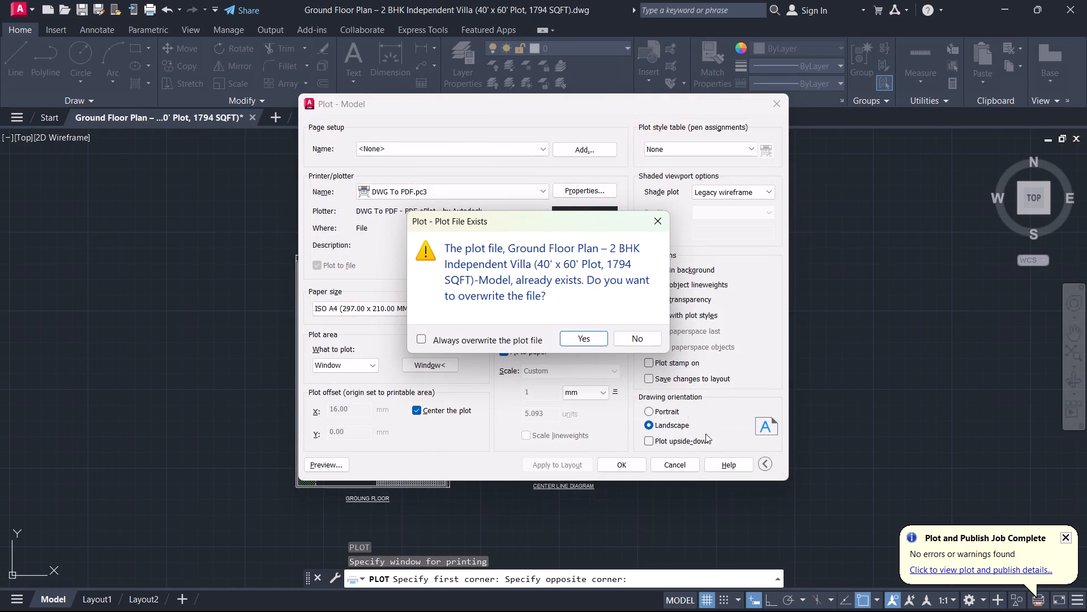
pyautogui.click(597, 341)
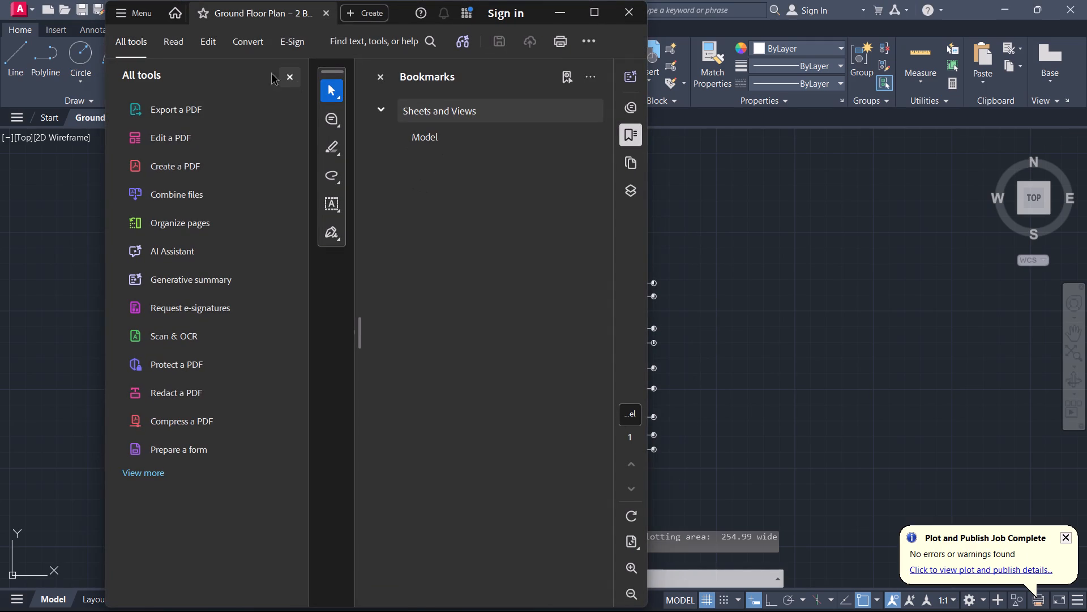
pyautogui.click(292, 77)
pyautogui.click(365, 87)
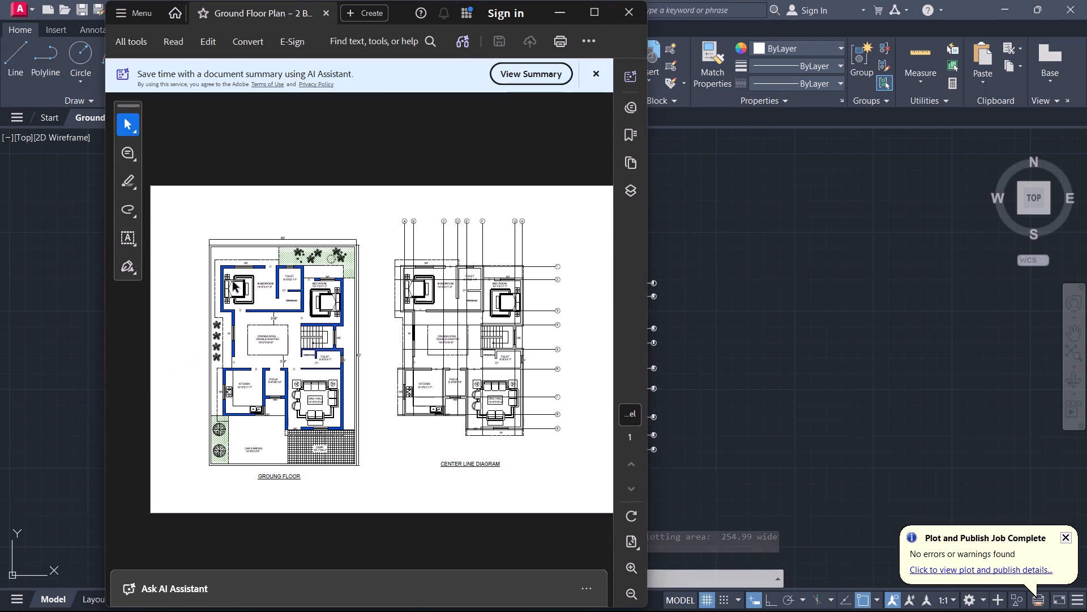
pyautogui.click(641, 19)
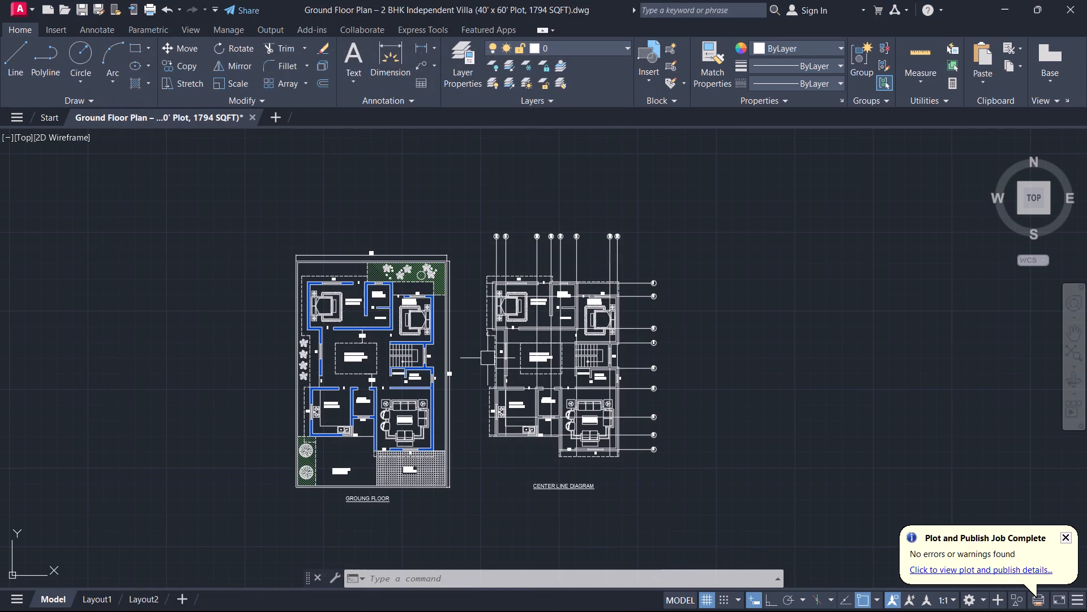
# Save the villa drawing under its current name.
pyautogui.moveTo(585, 401); pyautogui.dragTo(589, 380, button='middle')
pyautogui.scroll(1, 521, 326)
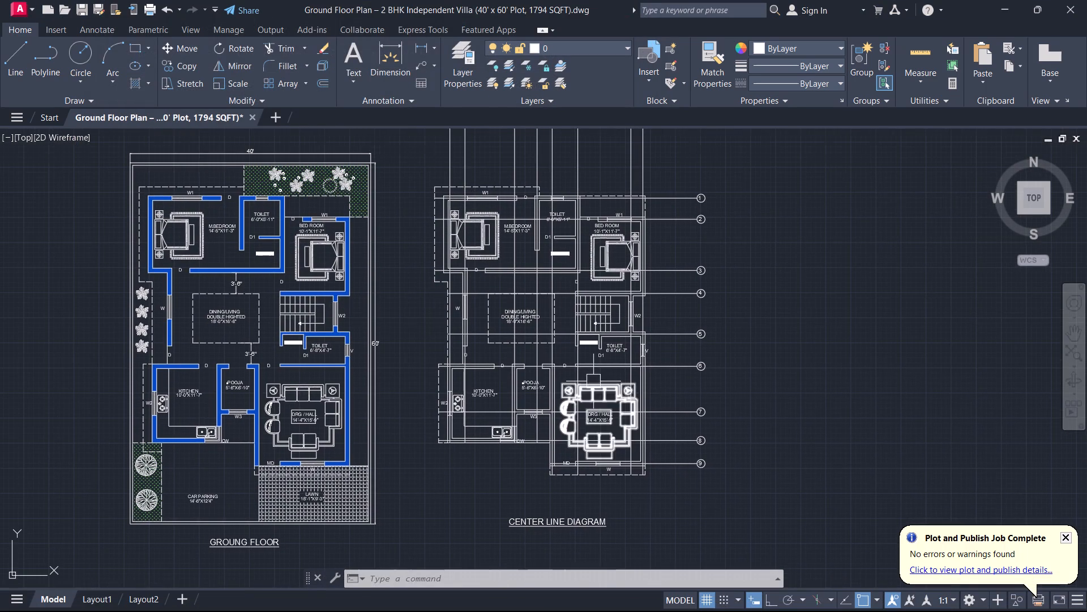
pyautogui.hotkey('ctrl', 's')
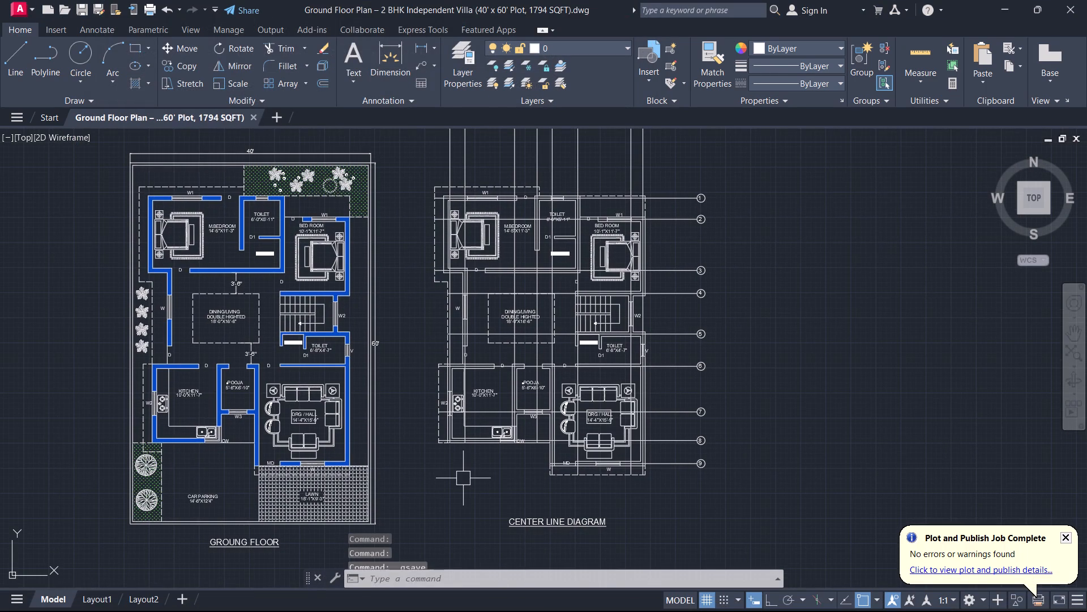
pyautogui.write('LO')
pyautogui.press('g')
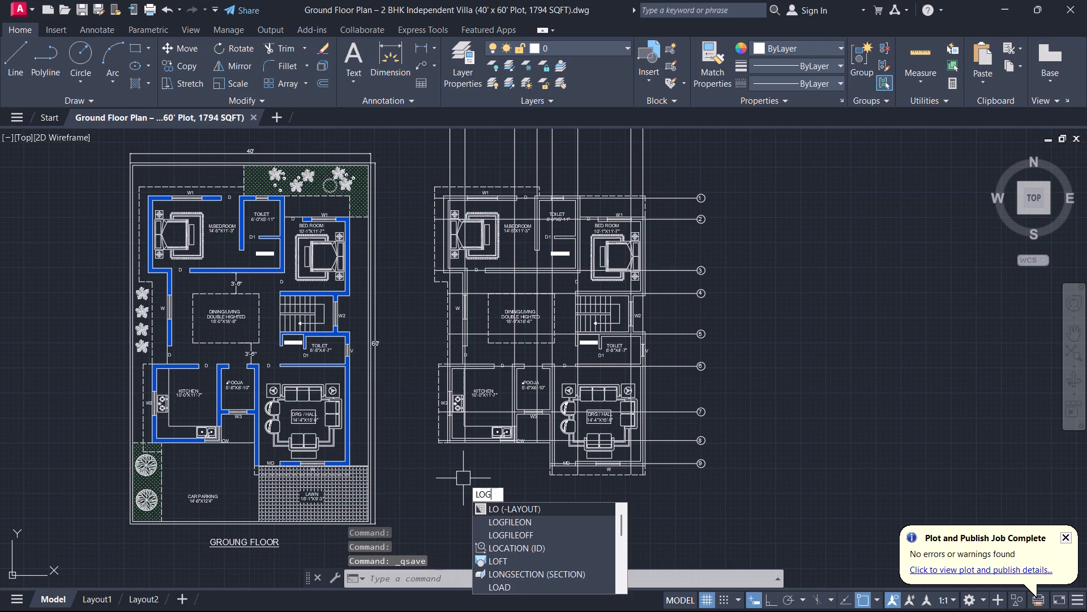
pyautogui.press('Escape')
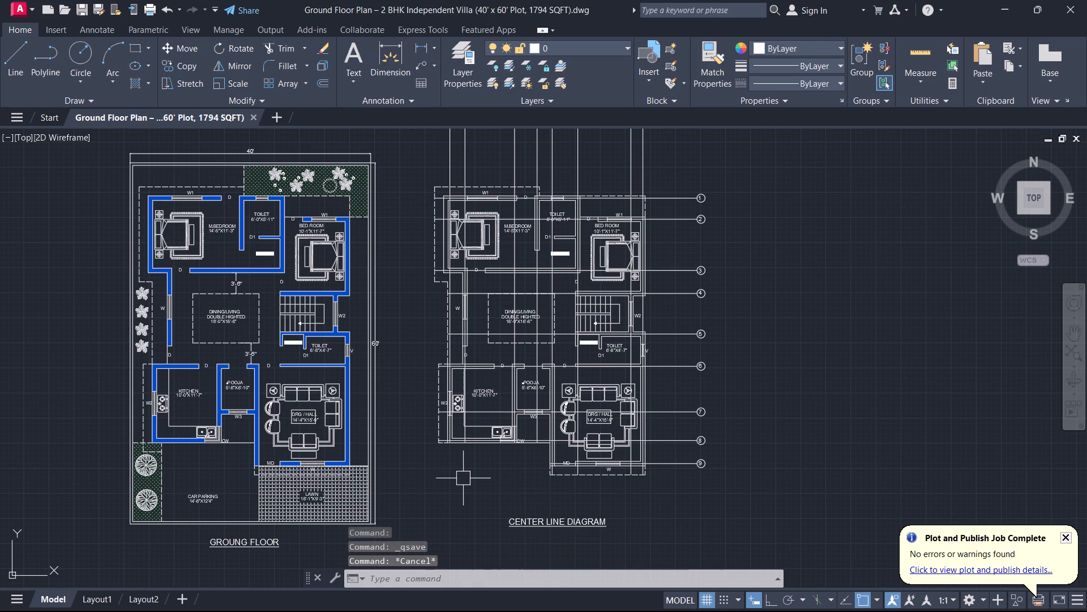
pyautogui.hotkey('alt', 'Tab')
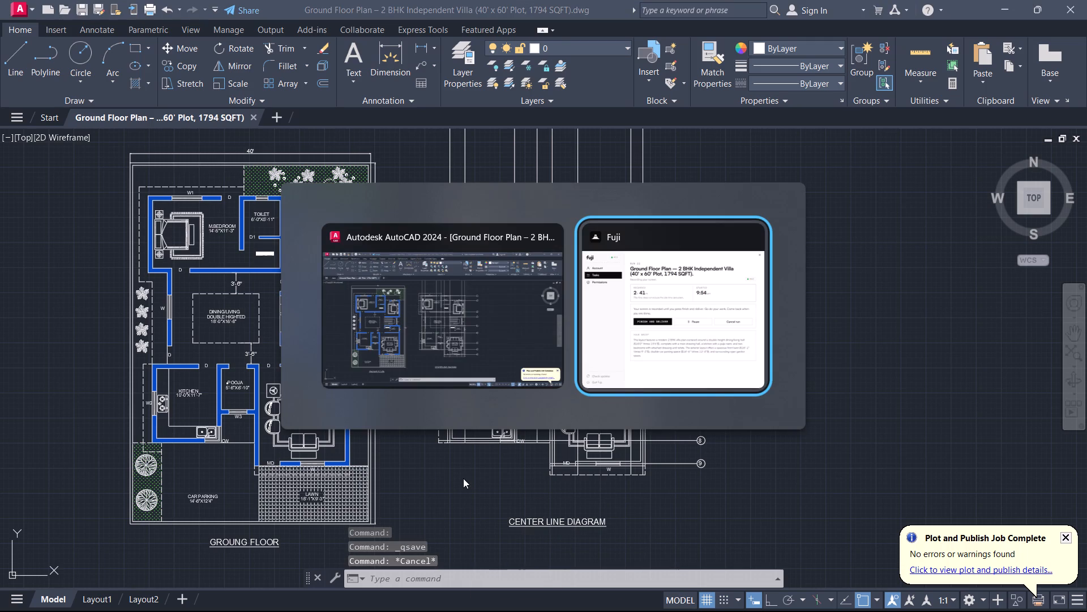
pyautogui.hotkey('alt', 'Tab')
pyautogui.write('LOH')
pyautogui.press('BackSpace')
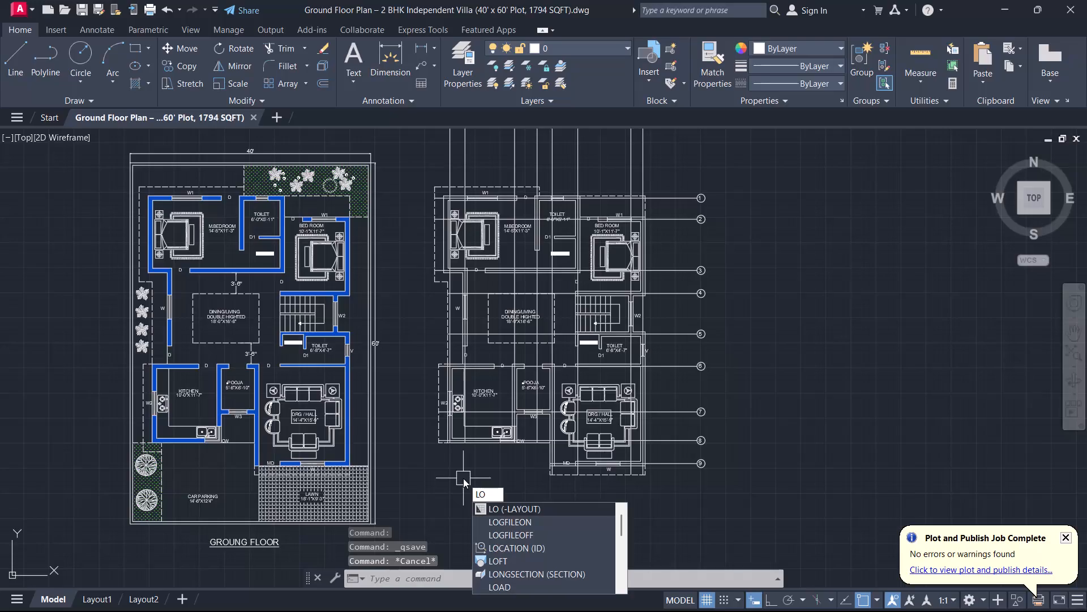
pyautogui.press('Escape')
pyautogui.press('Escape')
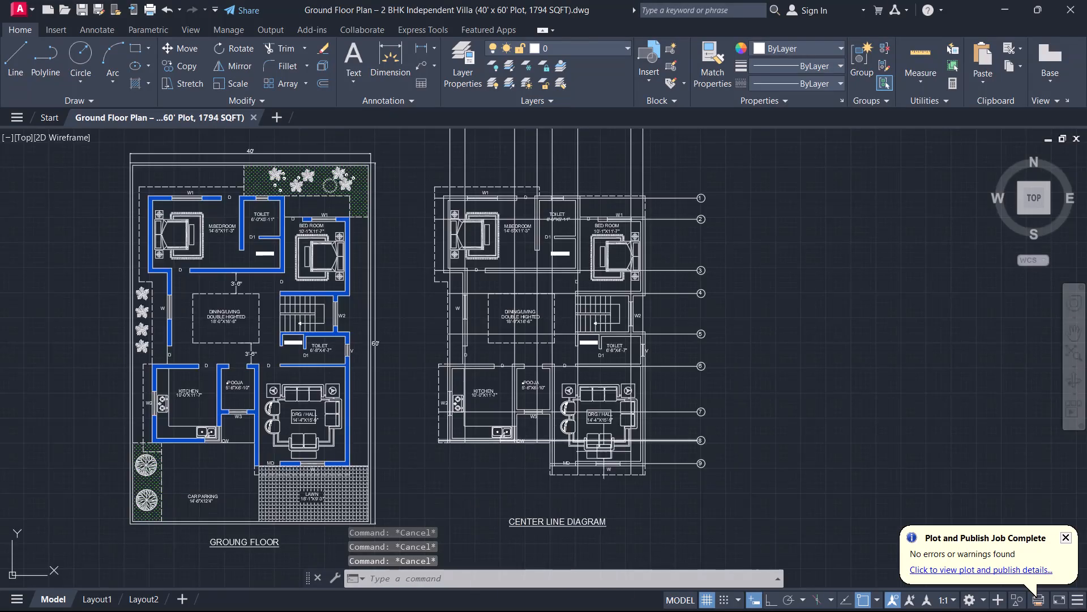
# Fillet the dashed line outside the KITCHEN with the lowest dashed line in the center line diagram, using radius 0.
pyautogui.scroll(1, 564, 485)
pyautogui.moveTo(564, 485); pyautogui.dragTo(751, 389, button='middle')
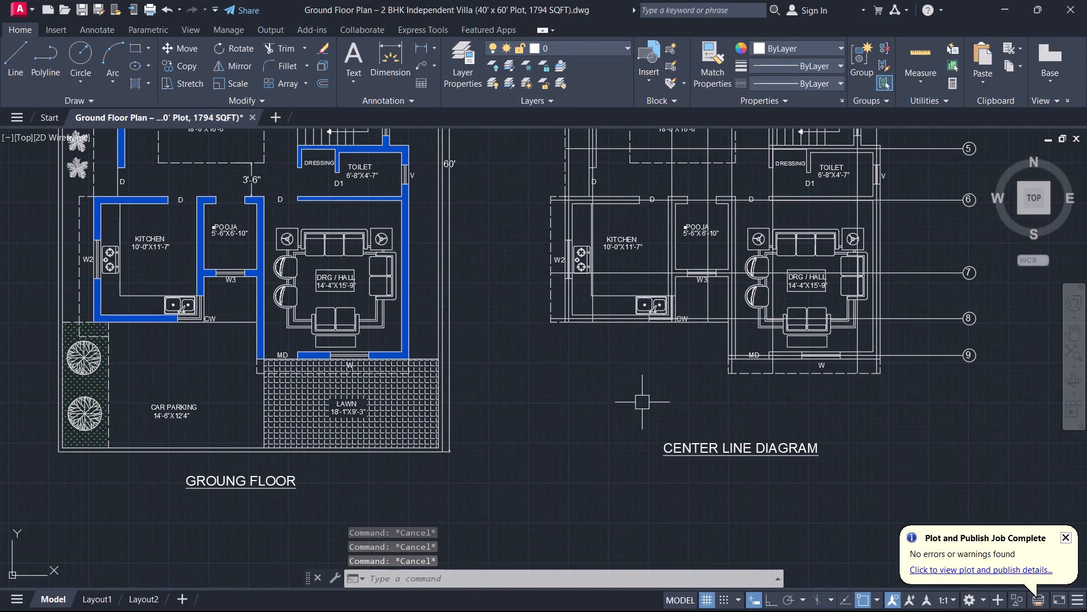
pyautogui.write('F')
pyautogui.press('space')
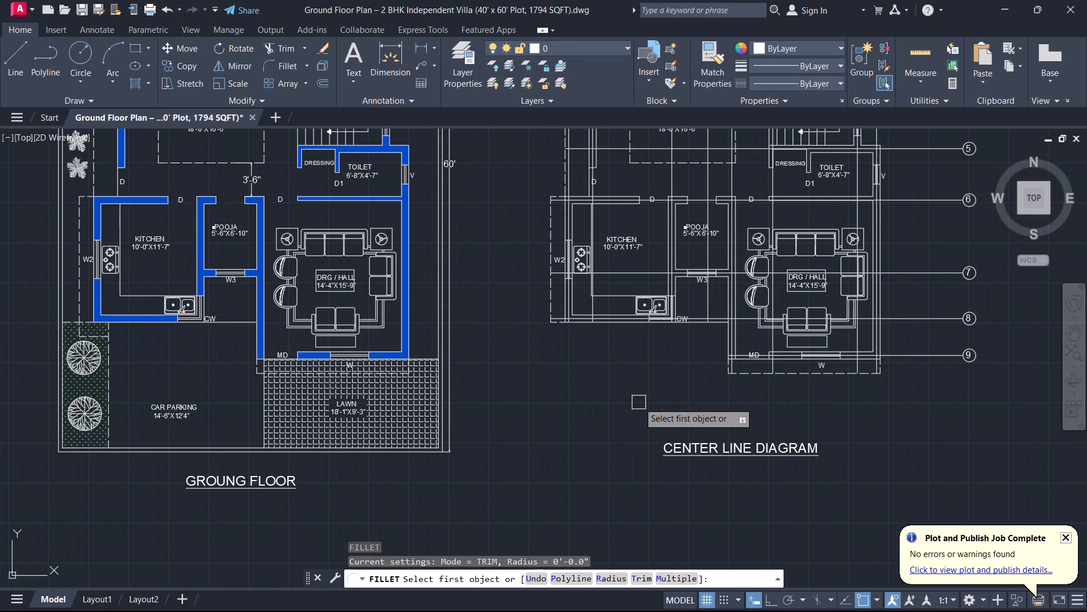
pyautogui.click(550, 301)
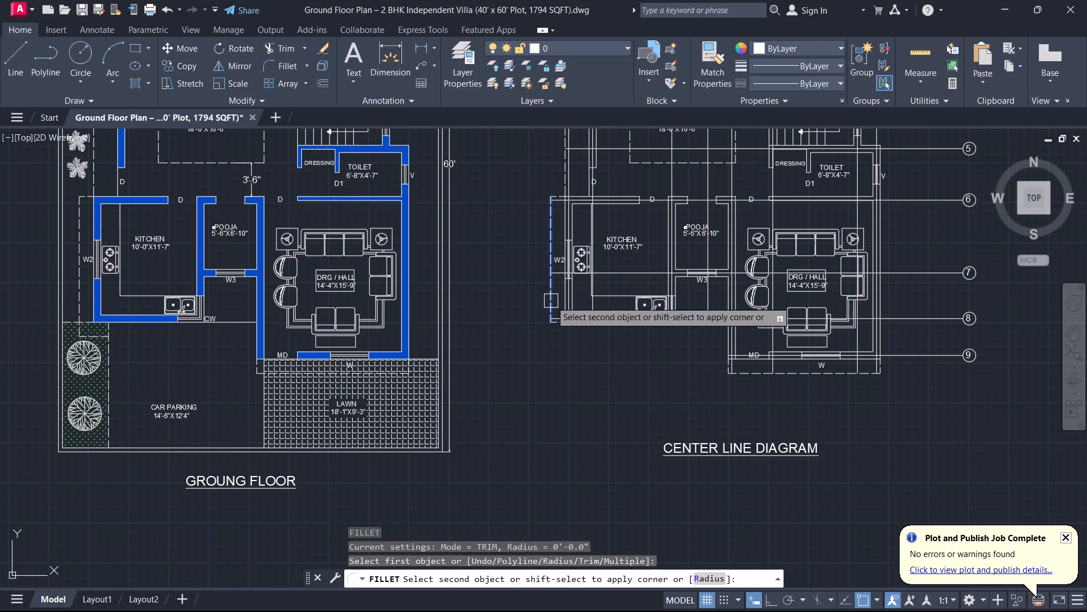
pyautogui.click(750, 372)
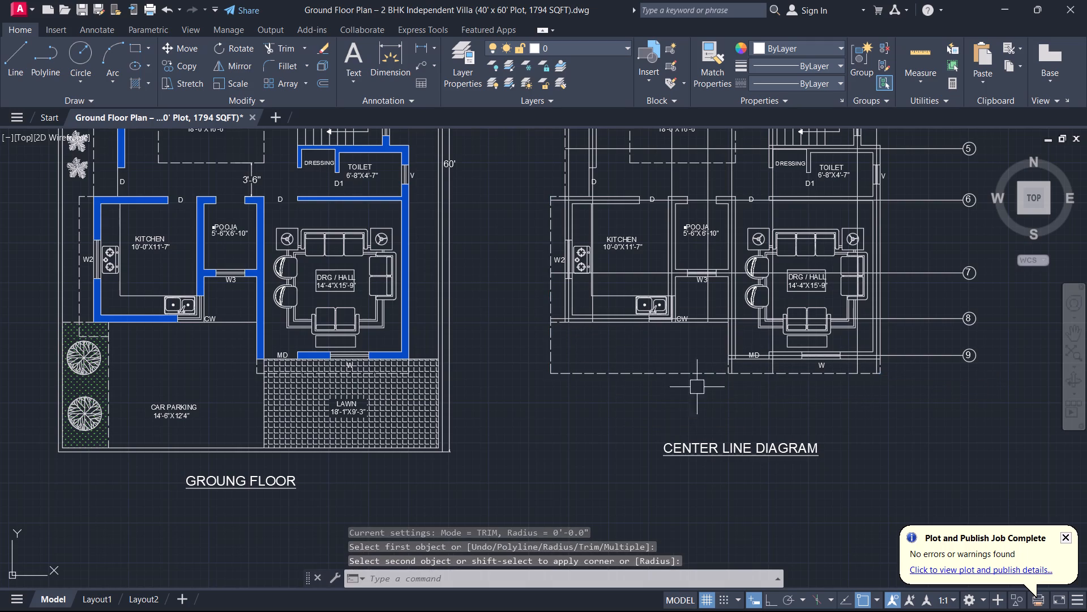
# Examine the center line diagram around the DINING/LIVING, KITCHEN, POOJA and DRG / HALL areas against the ground floor plan.
pyautogui.scroll(-2, 624, 398)
pyautogui.middleClick(624, 398)
pyautogui.moveTo(623, 435); pyautogui.dragTo(620, 441, button='middle')
pyautogui.scroll(2, 638, 350)
pyautogui.moveTo(580, 338); pyautogui.dragTo(580, 340, button='middle')
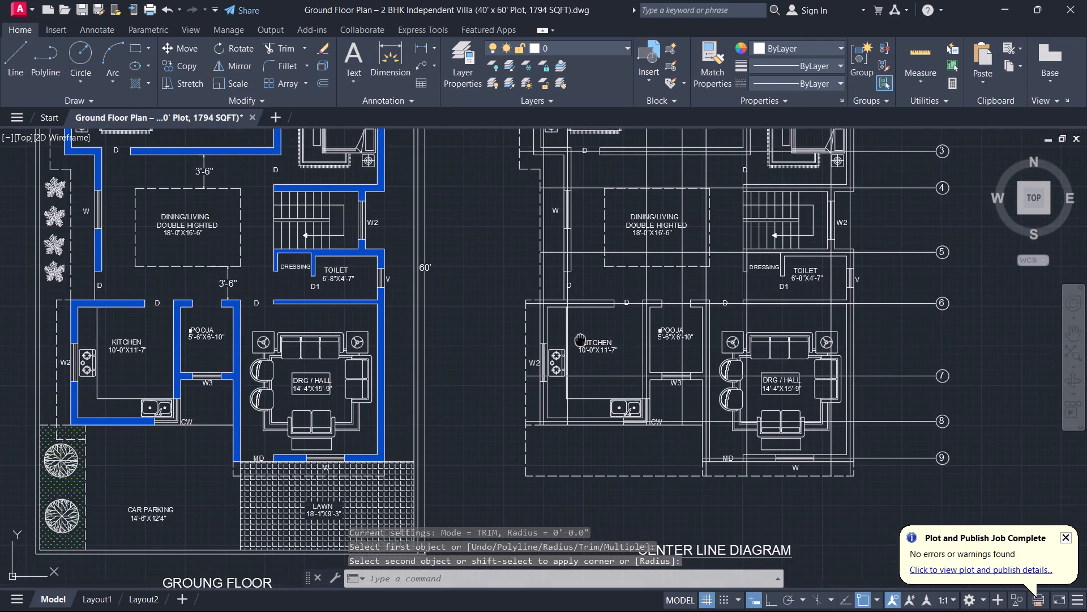
pyautogui.moveTo(580, 340); pyautogui.dragTo(601, 410, button='middle')
pyautogui.scroll(-1, 601, 410)
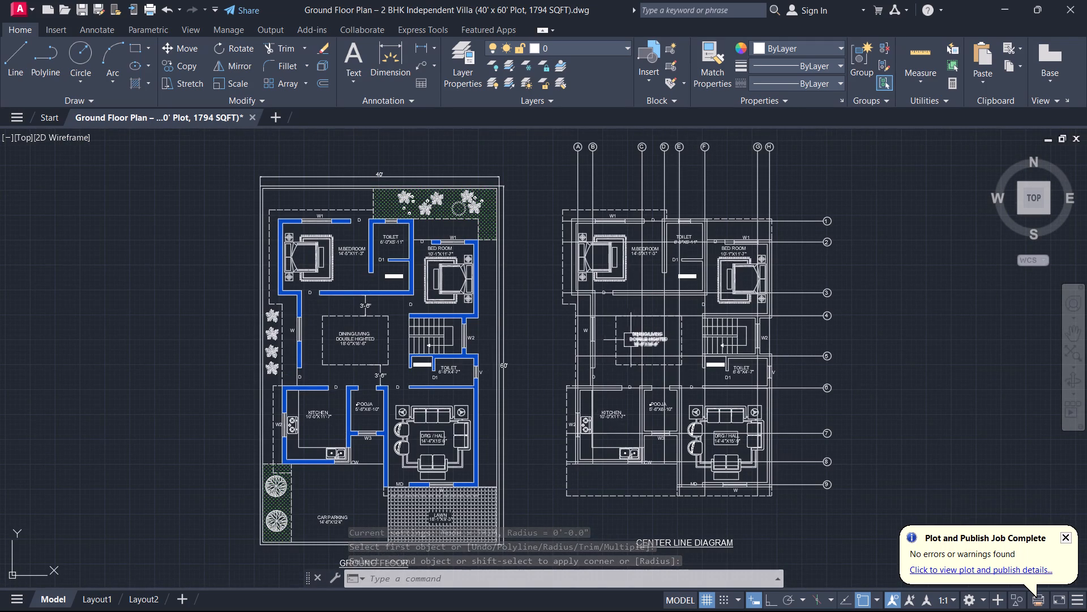
pyautogui.moveTo(623, 341); pyautogui.dragTo(470, 325, button='middle')
pyautogui.scroll(2, 532, 324)
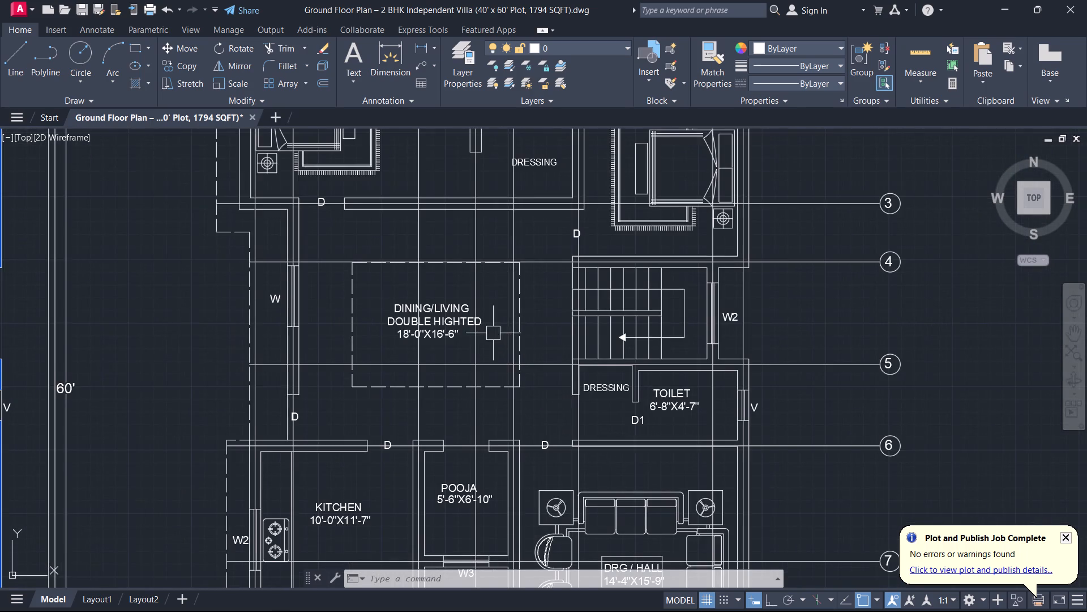
pyautogui.moveTo(491, 333); pyautogui.dragTo(529, 222, button='middle')
pyautogui.scroll(-2, 543, 440)
pyautogui.moveTo(537, 393); pyautogui.dragTo(482, 345, button='middle')
pyautogui.scroll(2, 609, 371)
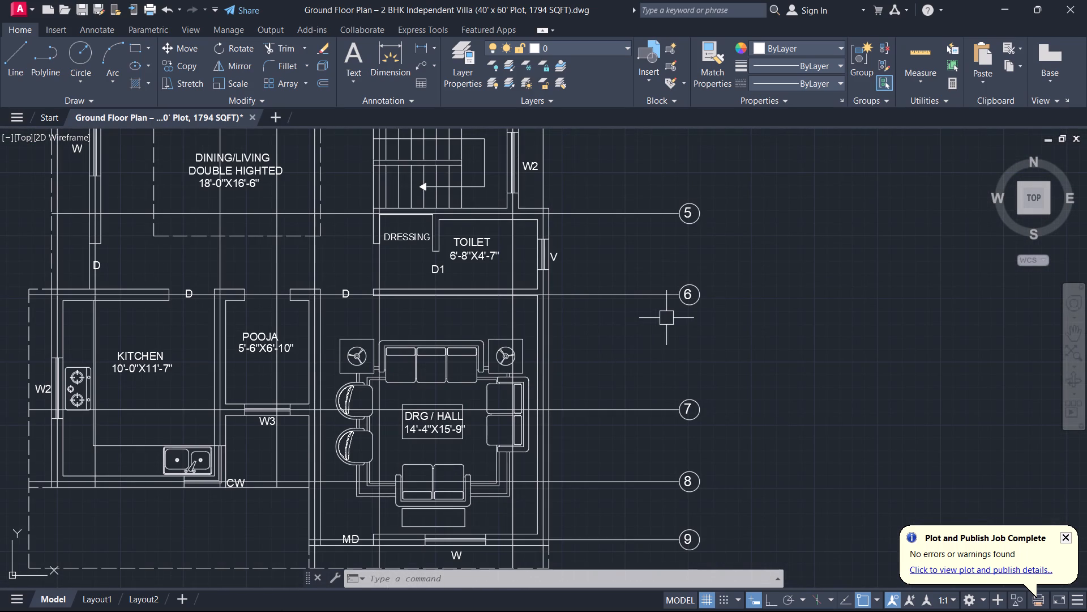
pyautogui.moveTo(667, 318); pyautogui.dragTo(683, 318, button='middle')
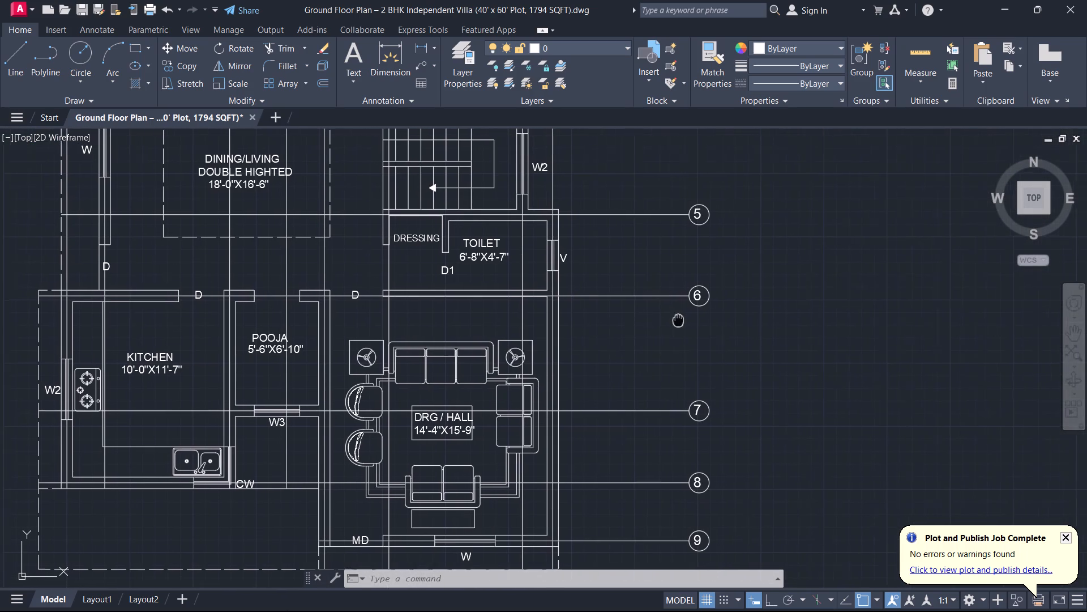
pyautogui.moveTo(683, 318); pyautogui.dragTo(696, 318, button='middle')
pyautogui.scroll(1, 574, 318)
pyautogui.moveTo(588, 311); pyautogui.dragTo(607, 376, button='middle')
pyautogui.scroll(-2, 607, 376)
pyautogui.moveTo(483, 291); pyautogui.dragTo(570, 315, button='middle')
pyautogui.scroll(2, 493, 318)
pyautogui.moveTo(493, 318); pyautogui.dragTo(496, 345, button='middle')
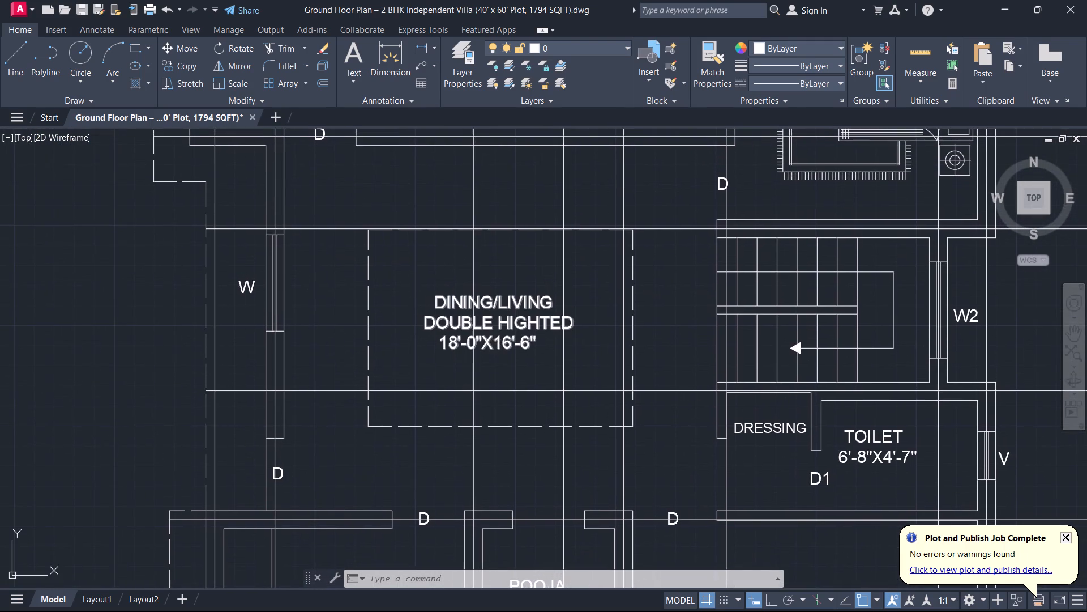
pyautogui.scroll(-1, 490, 351)
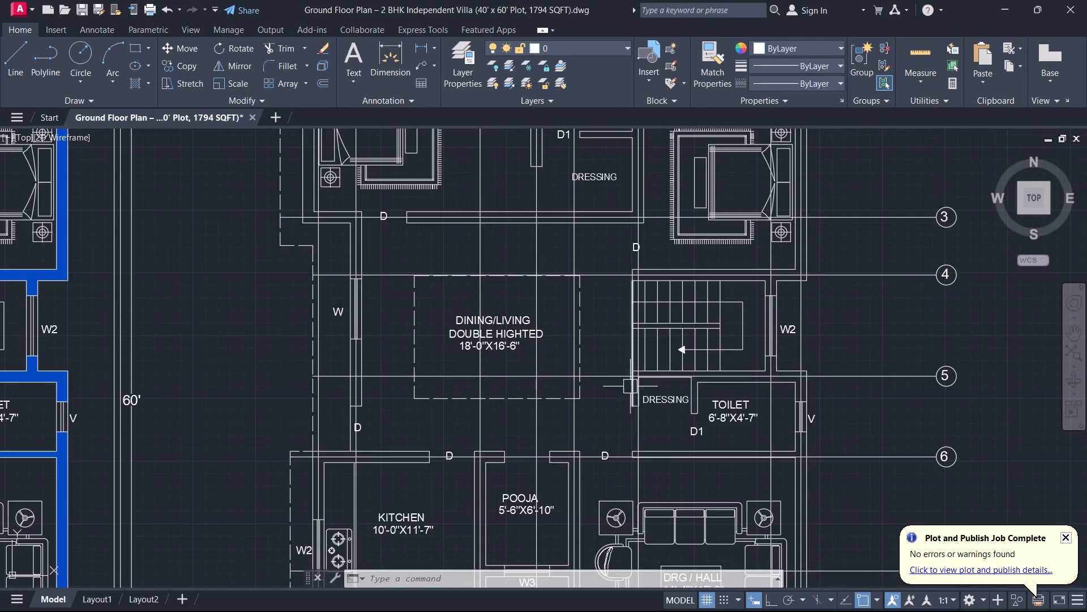
# Add a vertical linear dimension in the center line diagram between the POOJA wall and the lower edge of the dashed DINING/LIVING rectangle.
pyautogui.click(415, 48)
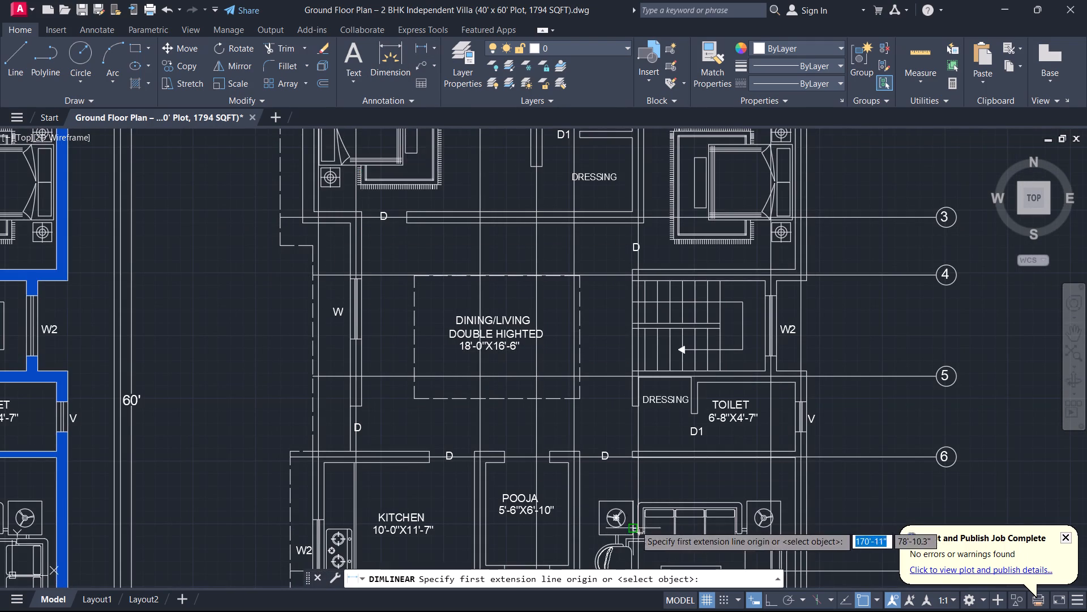
pyautogui.scroll(2, 547, 442)
pyautogui.scroll(-2, 554, 439)
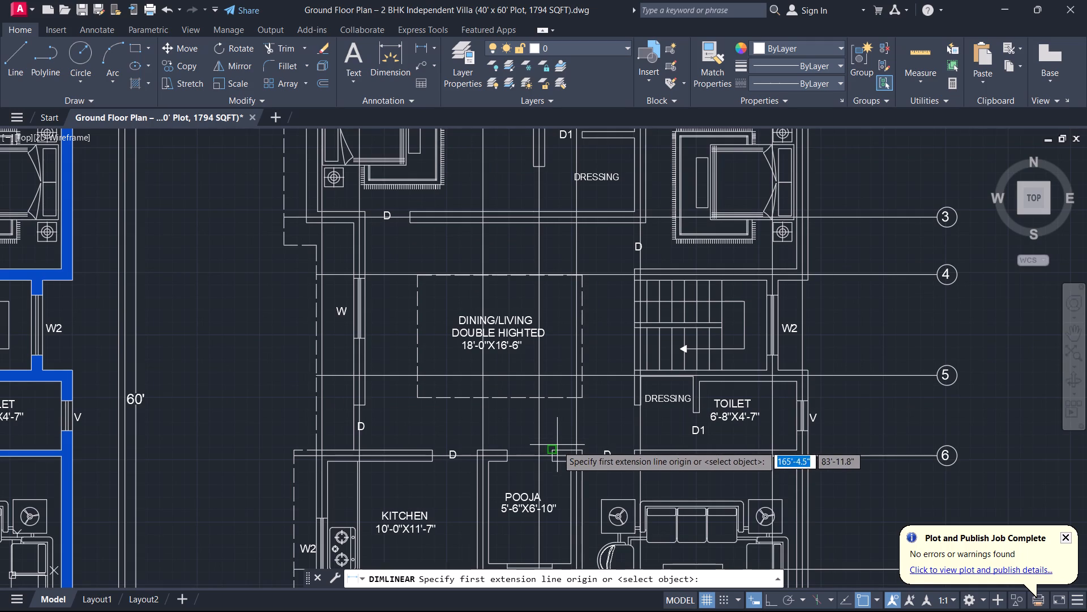
pyautogui.click(558, 447)
pyautogui.scroll(2, 561, 440)
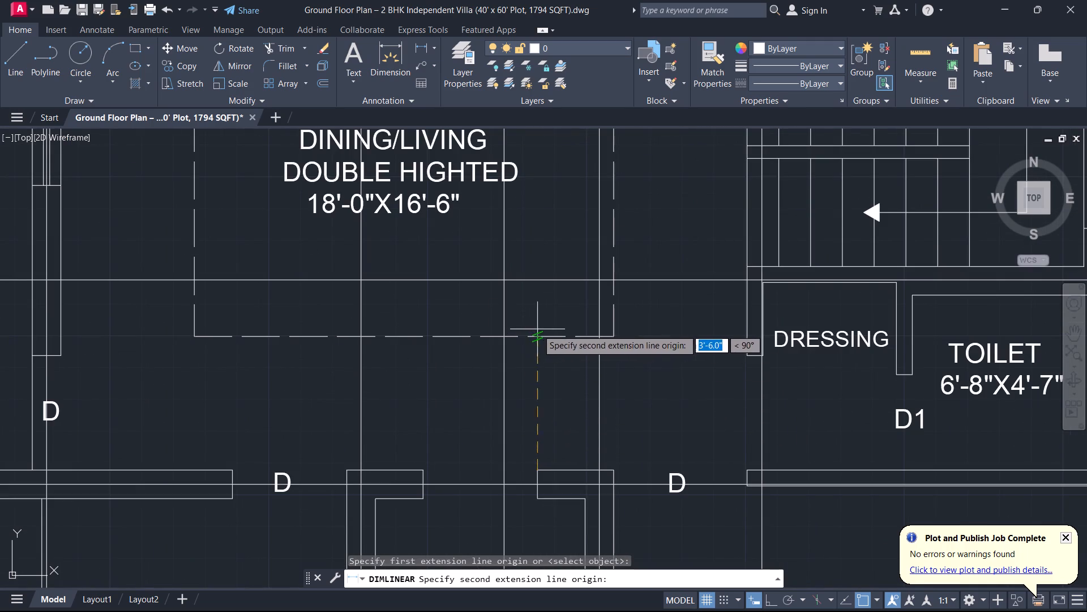
pyautogui.click(537, 329)
pyautogui.click(549, 363)
# Stretch the upper end of the POOJA dimension onto the dashed rectangle's lower edge to make it 3'-6".
pyautogui.scroll(-3, 531, 365)
pyautogui.moveTo(531, 365); pyautogui.dragTo(504, 406, button='middle')
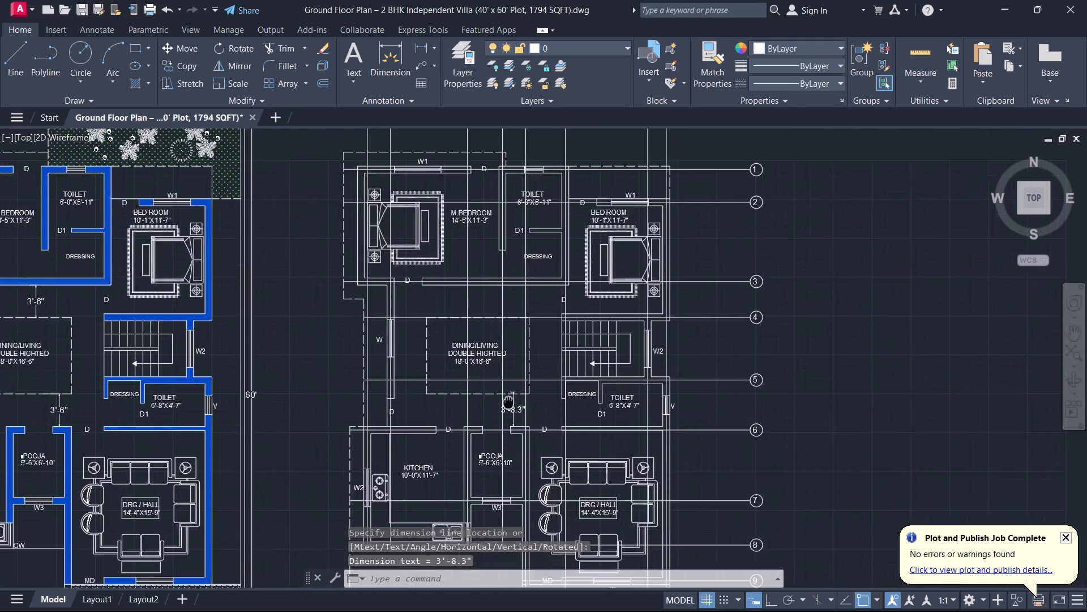
pyautogui.moveTo(504, 406); pyautogui.dragTo(475, 443, button='middle')
pyautogui.scroll(3, 491, 391)
pyautogui.middleClick(433, 326)
pyautogui.scroll(-2, 433, 326)
pyautogui.scroll(2, 429, 393)
pyautogui.moveTo(428, 402); pyautogui.dragTo(458, 292, button='middle')
pyautogui.scroll(2, 428, 402)
pyautogui.moveTo(450, 408); pyautogui.dragTo(456, 241, button='middle')
pyautogui.scroll(1, 450, 403)
pyautogui.scroll(1, 515, 374)
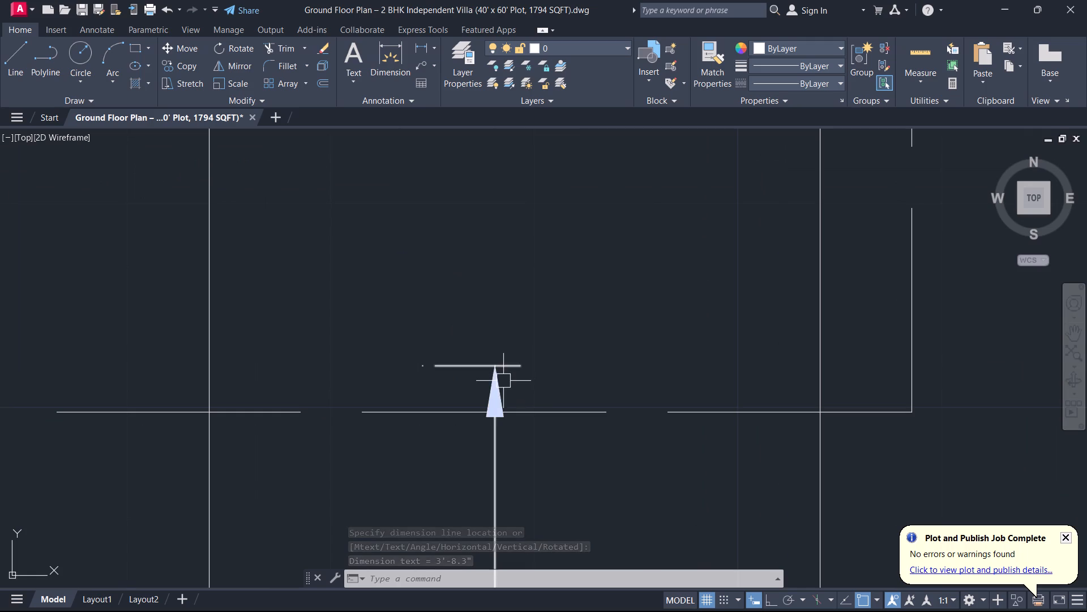
pyautogui.click(503, 381)
pyautogui.click(495, 363)
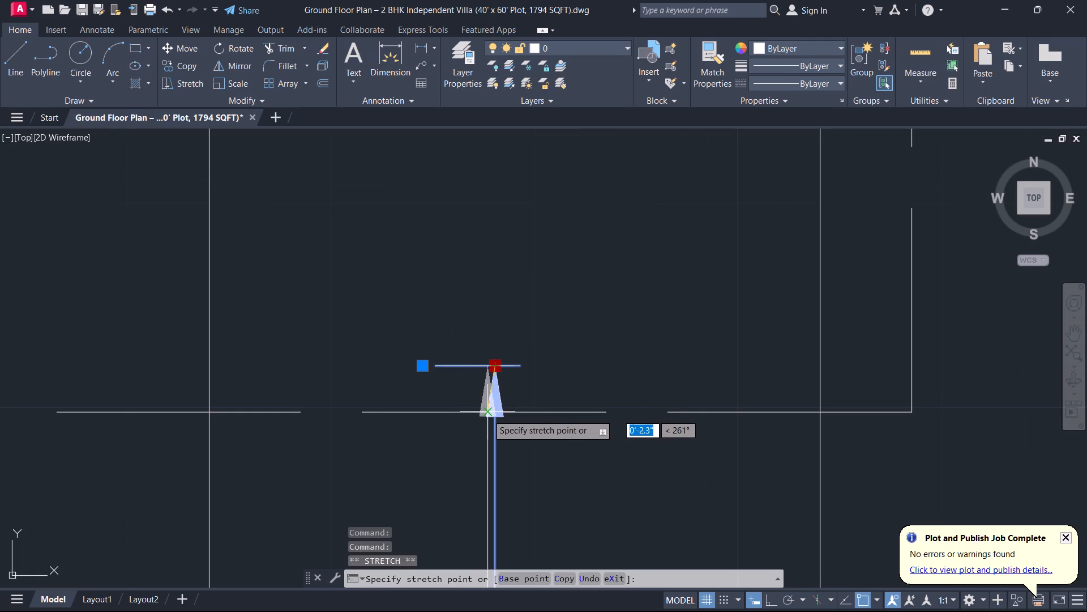
pyautogui.click(487, 414)
pyautogui.scroll(-3, 487, 405)
pyautogui.scroll(1, 487, 392)
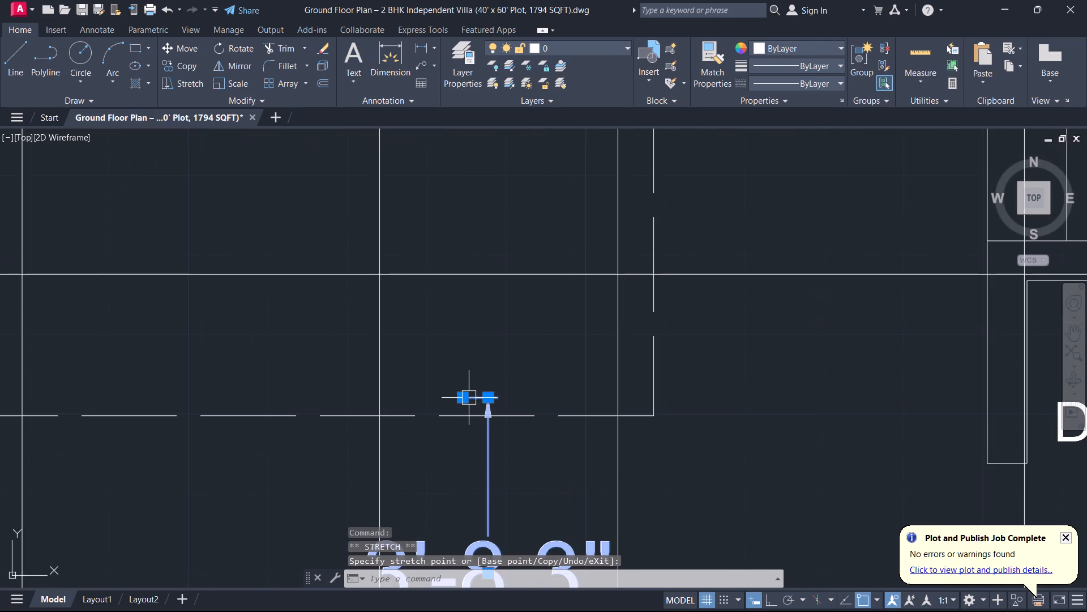
pyautogui.click(462, 400)
pyautogui.click(455, 415)
pyautogui.scroll(-2, 464, 410)
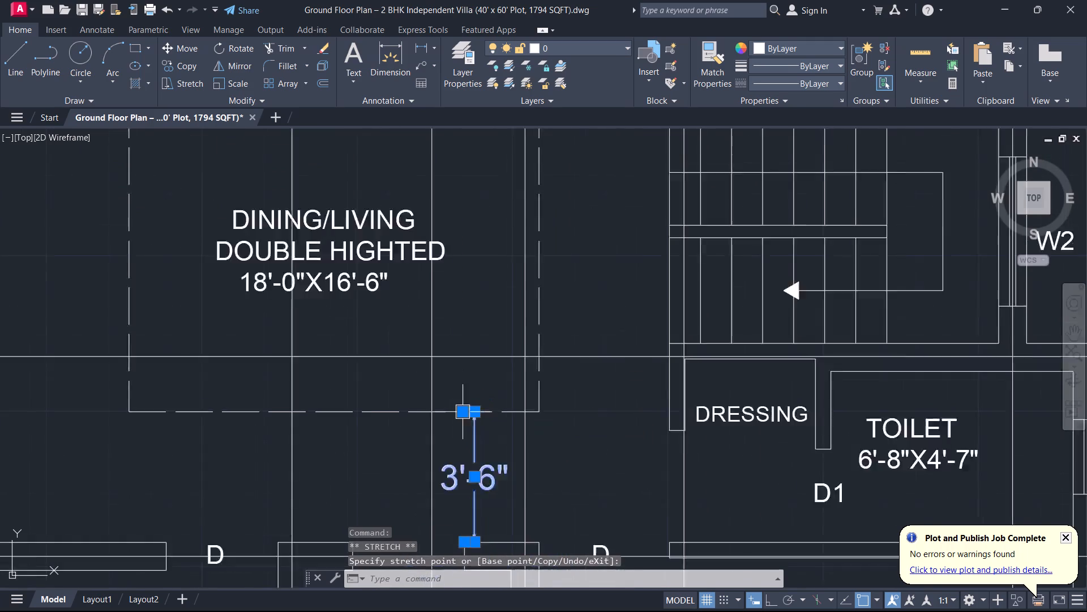
# Add a vertical 3'-6" linear dimension in the center line diagram between the dashed DINING/LIVING rectangle's upper edge and the wall below M.BEDROOM.
pyautogui.scroll(-1, 469, 406)
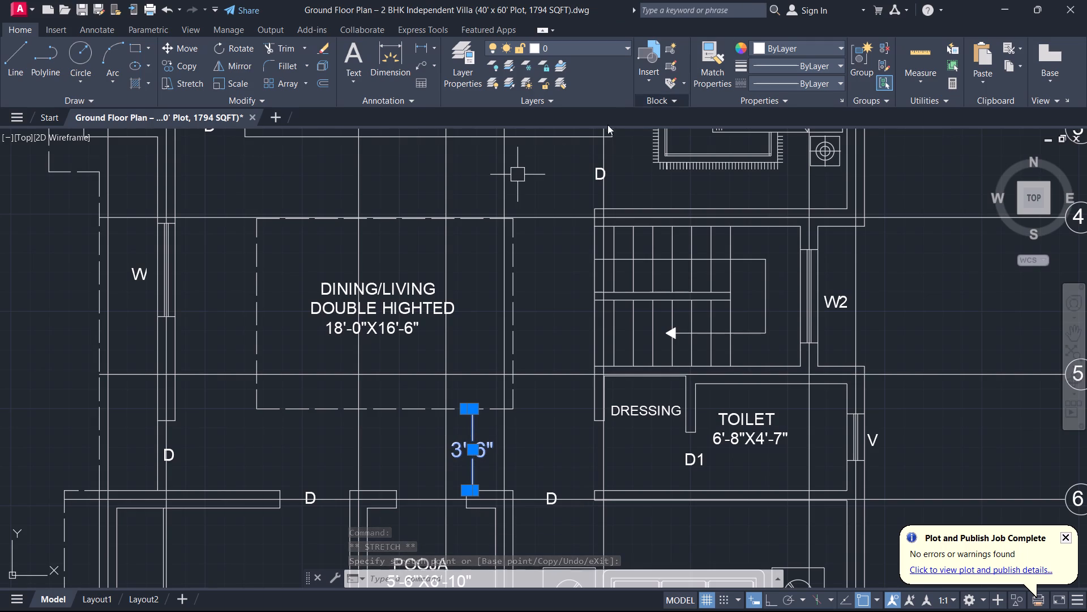
pyautogui.scroll(-1, 476, 226)
pyautogui.click(418, 40)
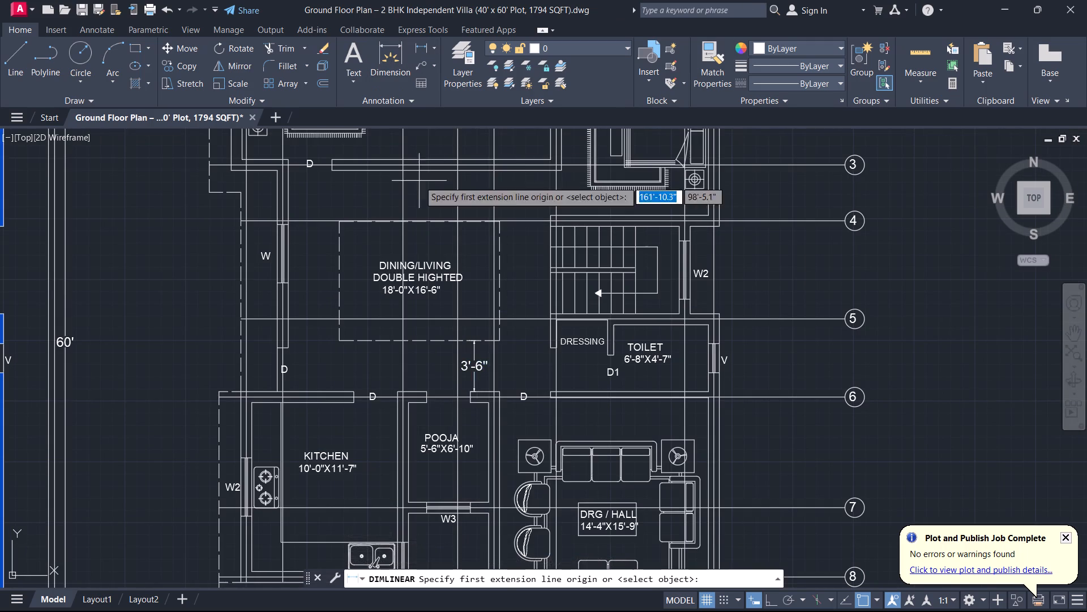
pyautogui.scroll(3, 415, 201)
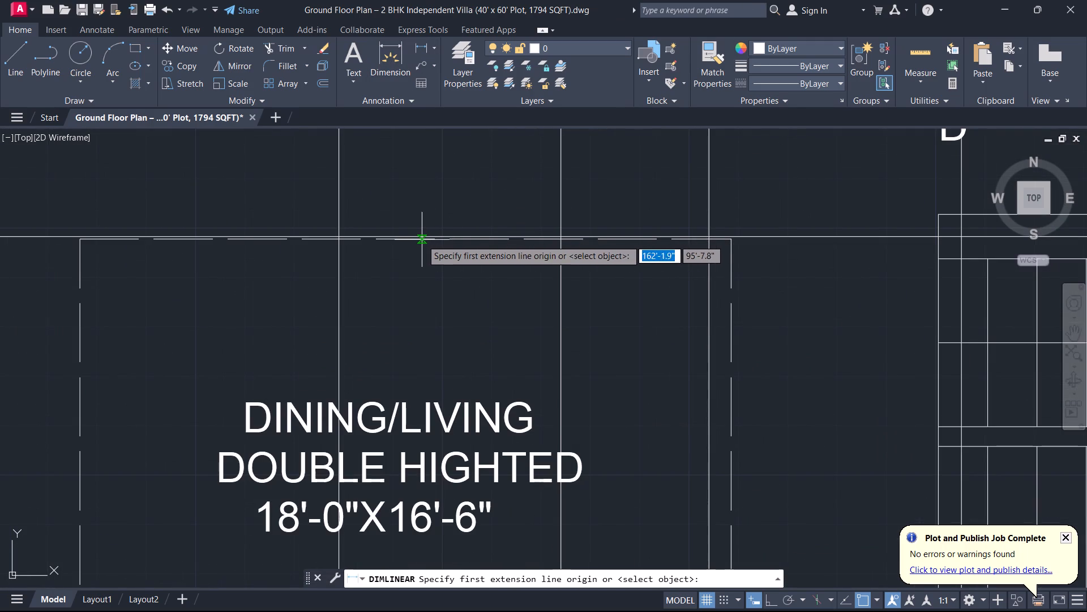
pyautogui.click(422, 240)
pyautogui.moveTo(421, 180); pyautogui.dragTo(420, 350, button='middle')
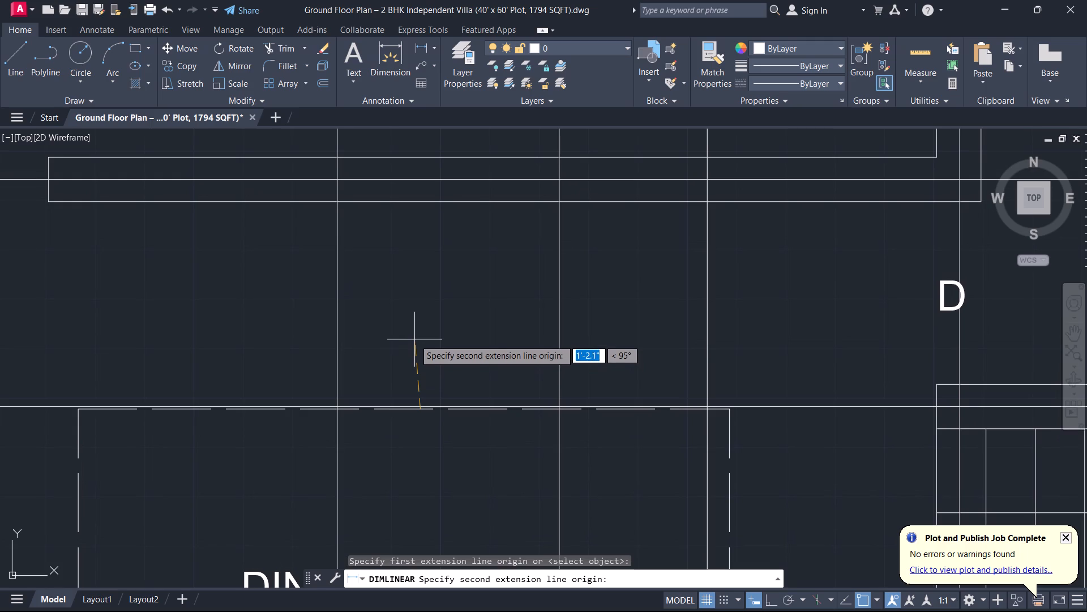
pyautogui.moveTo(414, 339); pyautogui.dragTo(404, 396, button='middle')
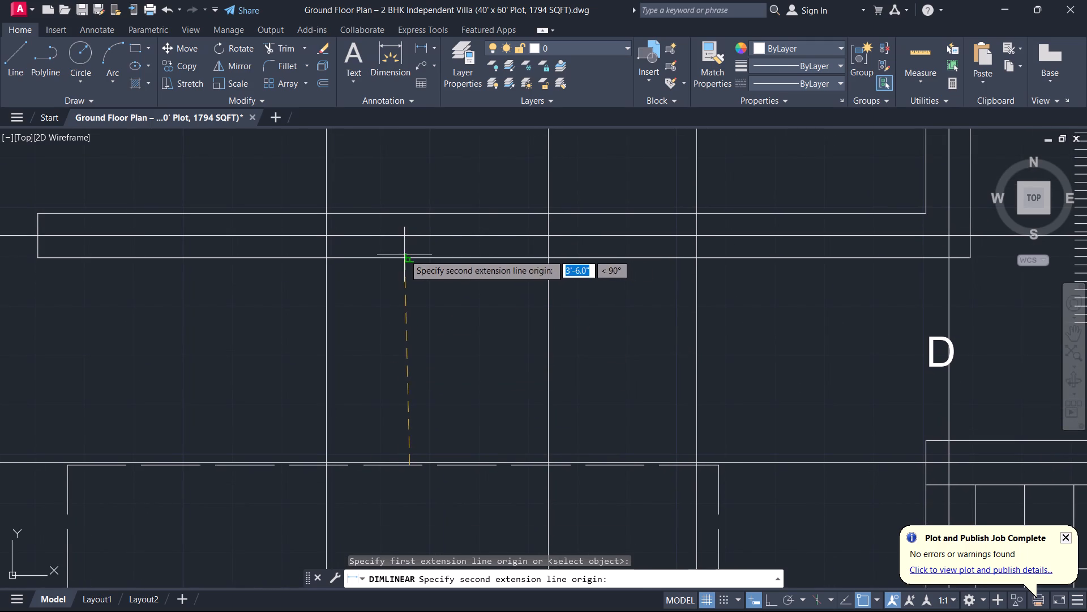
pyautogui.click(404, 254)
pyautogui.click(434, 279)
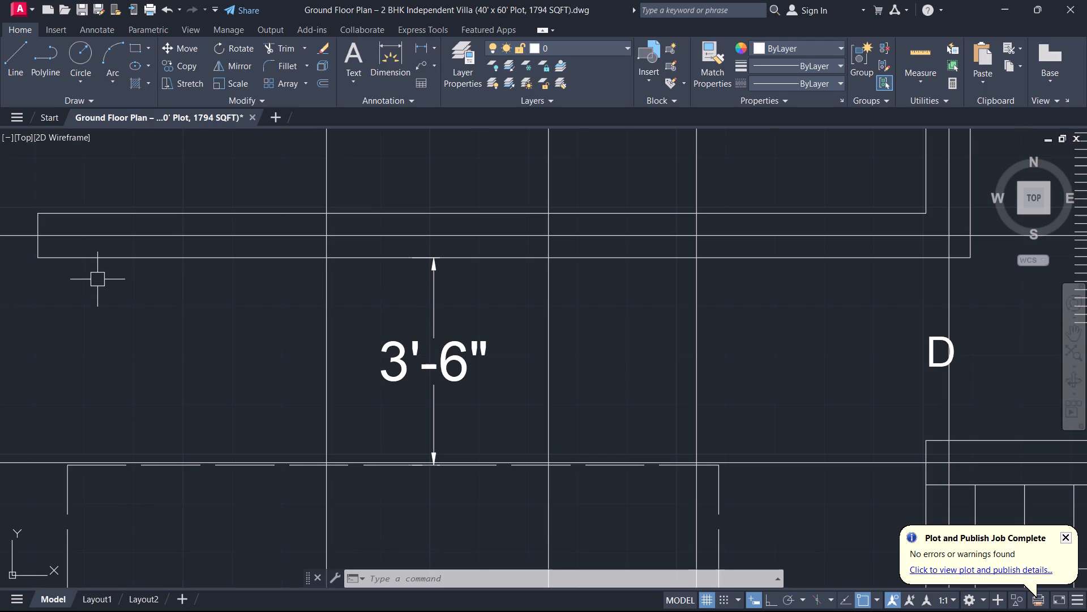
# Examine the whole center line diagram against the ground floor plan, including the dashed outlines and interior dimensions.
pyautogui.scroll(-4, 346, 354)
pyautogui.moveTo(346, 359); pyautogui.dragTo(601, 269, button='middle')
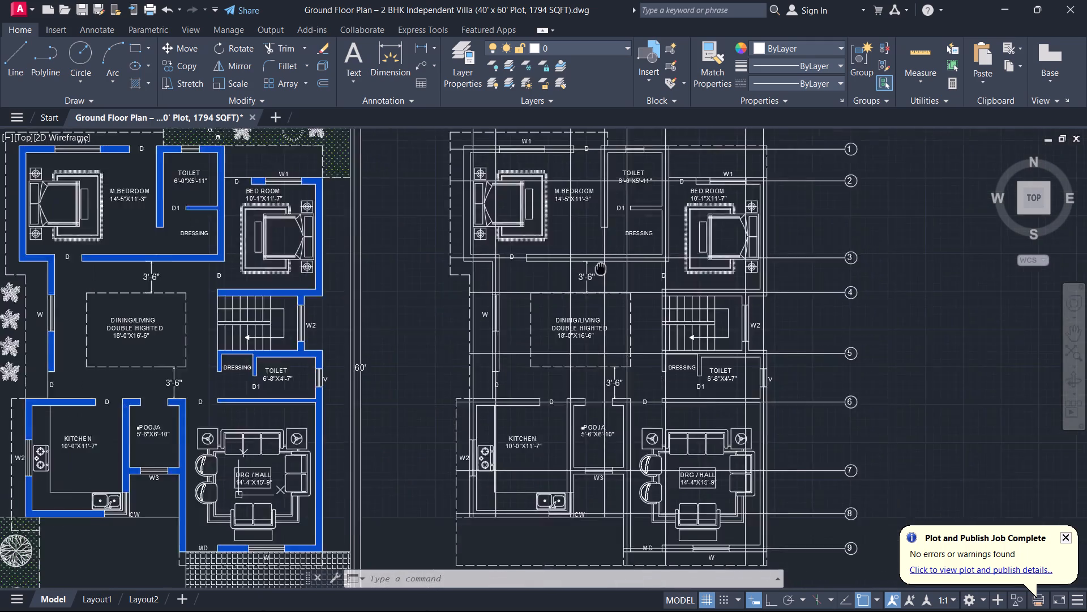
pyautogui.moveTo(601, 269); pyautogui.dragTo(642, 254, button='middle')
pyautogui.moveTo(482, 356); pyautogui.dragTo(357, 377, button='middle')
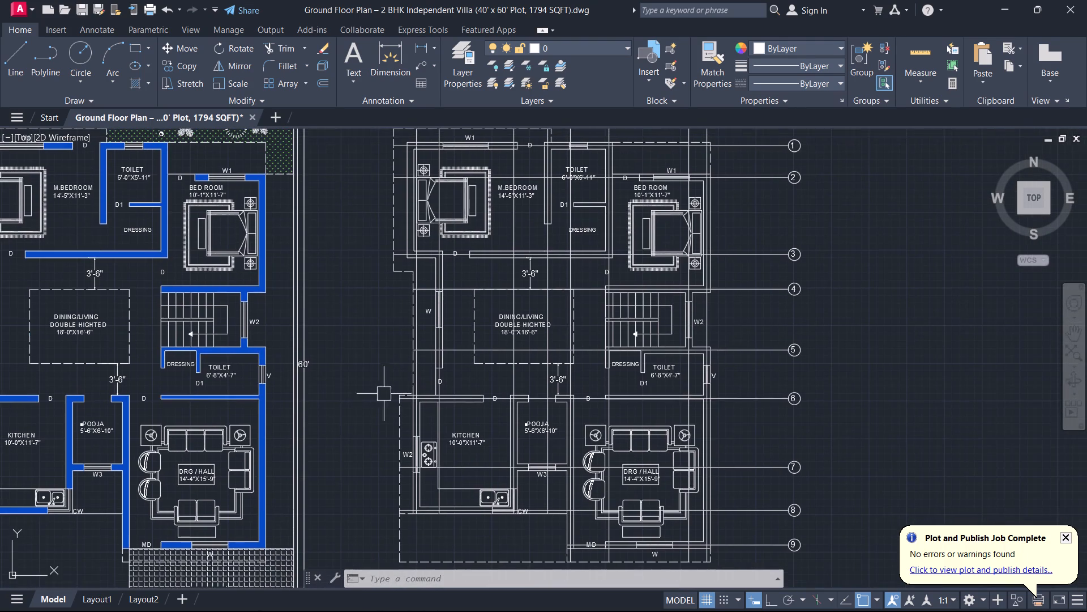
pyautogui.scroll(-1, 450, 414)
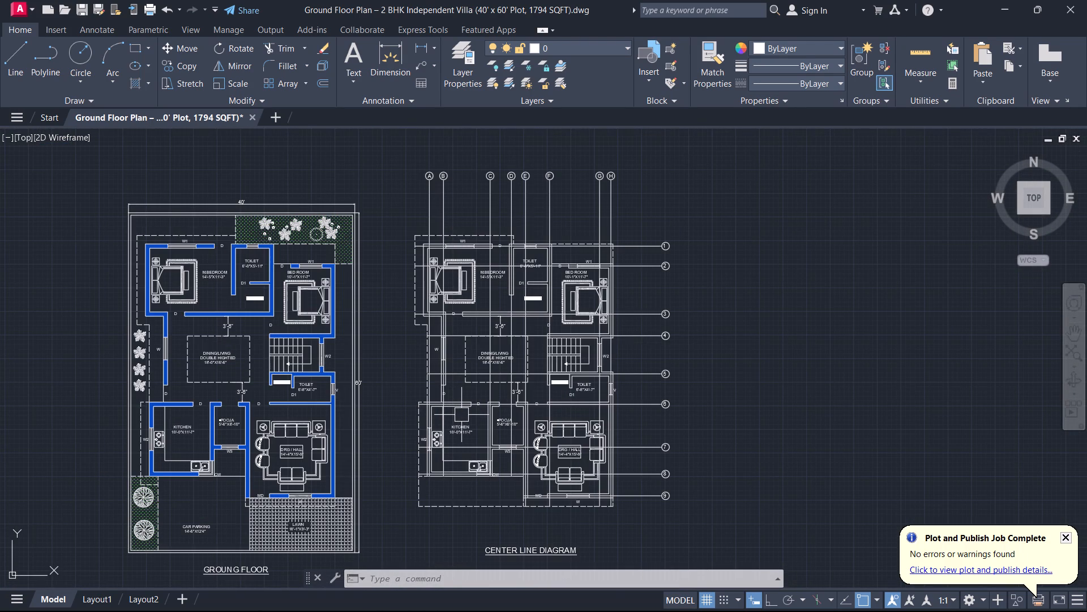
pyautogui.moveTo(464, 410); pyautogui.dragTo(475, 499, button='middle')
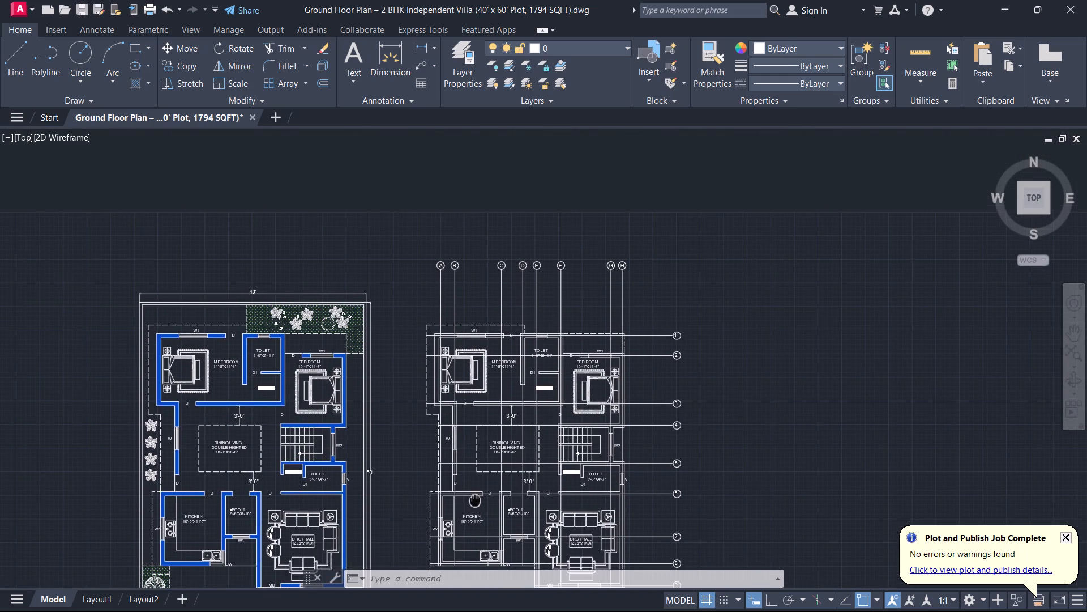
pyautogui.moveTo(475, 499); pyautogui.dragTo(475, 499, button='middle')
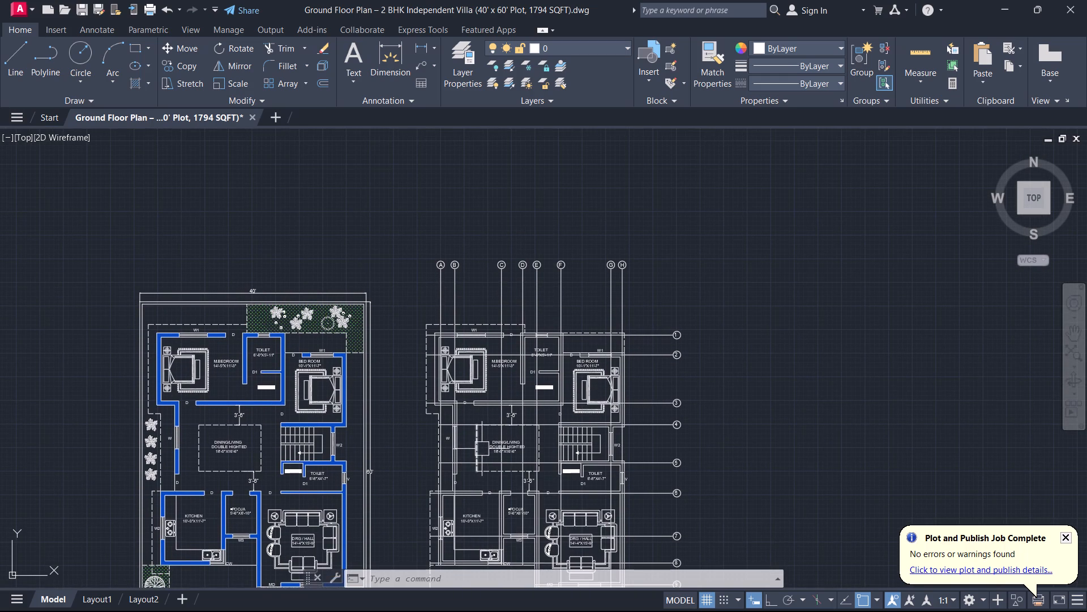
pyautogui.middleClick(486, 418)
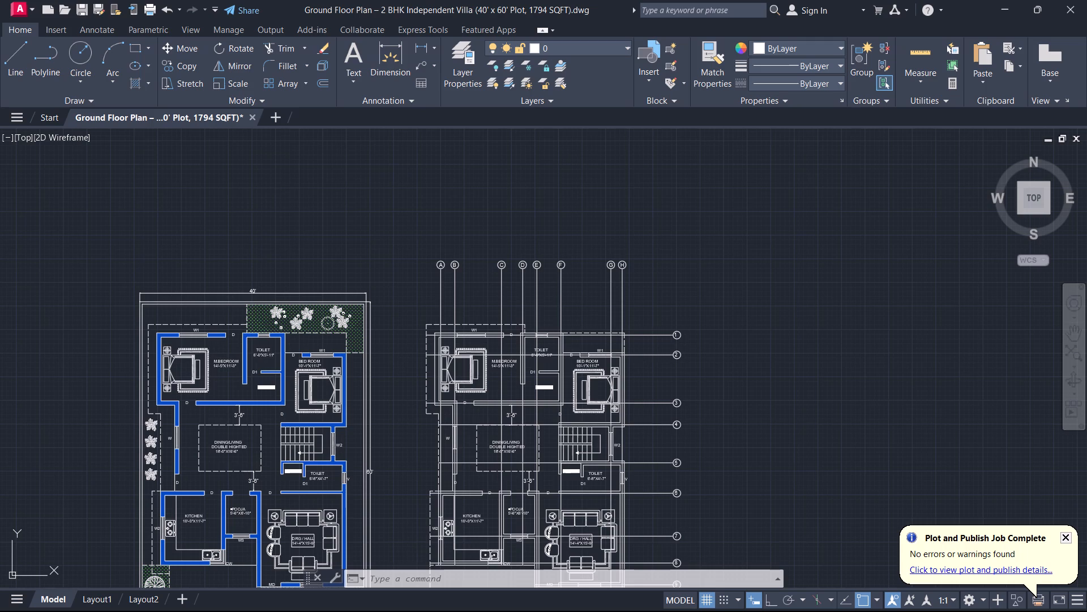
pyautogui.middleClick(486, 418)
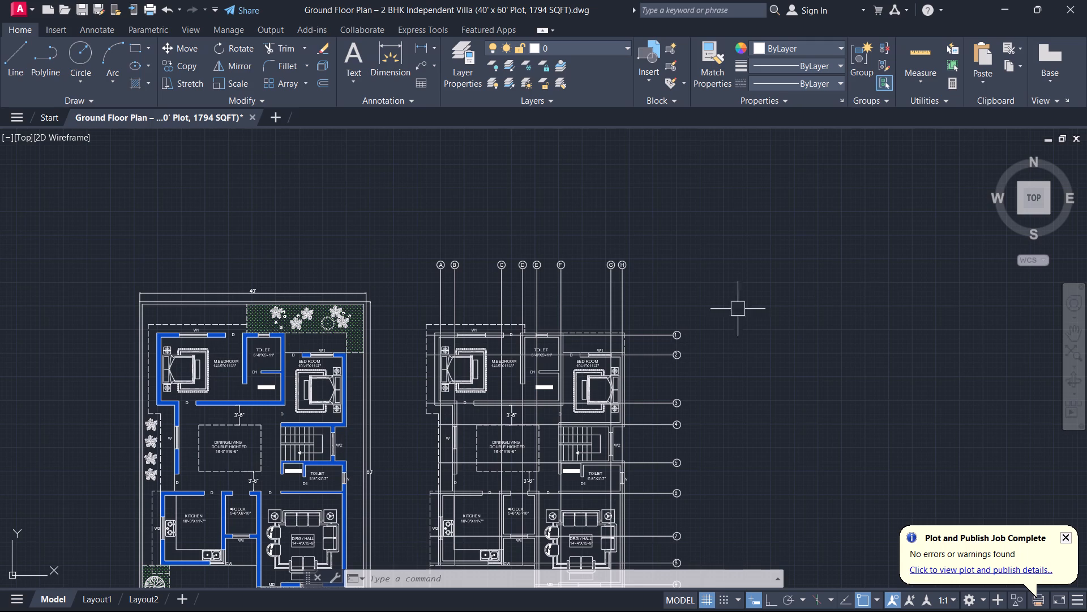
pyautogui.scroll(-2, 577, 385)
pyautogui.moveTo(576, 385); pyautogui.dragTo(620, 343, button='middle')
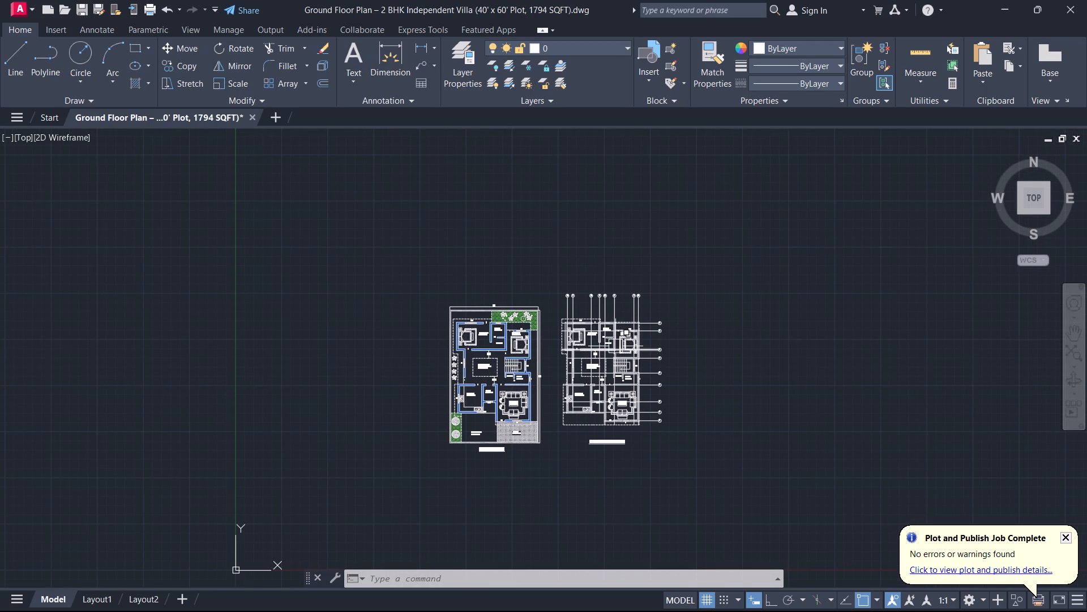
# Plot the drawing window to ISO A4 landscape with DWG To PDF.pc3, overwriting the existing Ground Floor Plan PDF, and close the opened PDF.
pyautogui.write('DW')
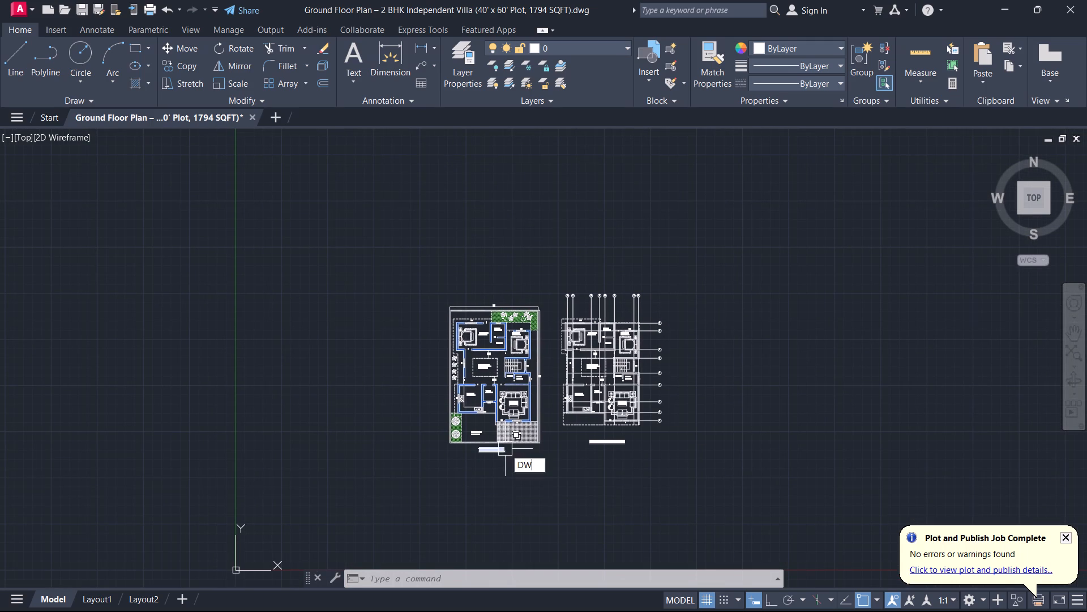
pyautogui.press('space')
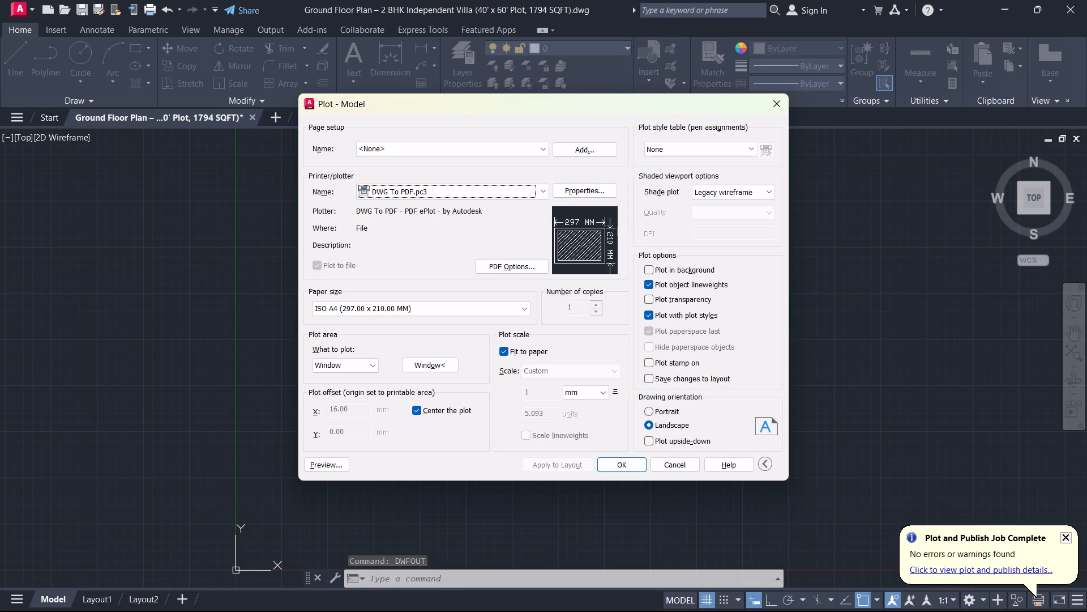
pyautogui.click(618, 467)
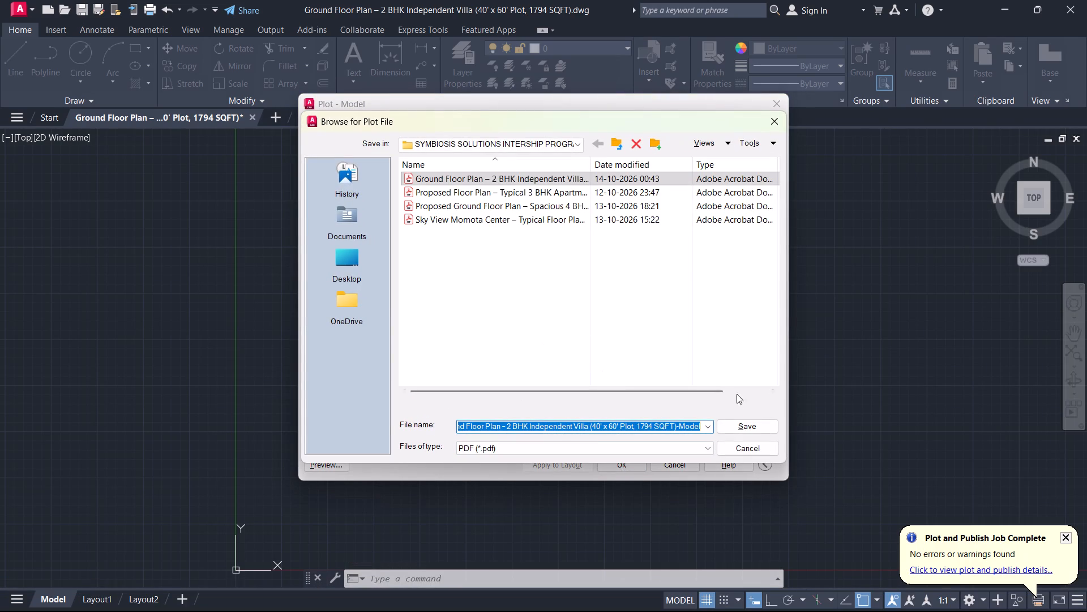
pyautogui.click(749, 423)
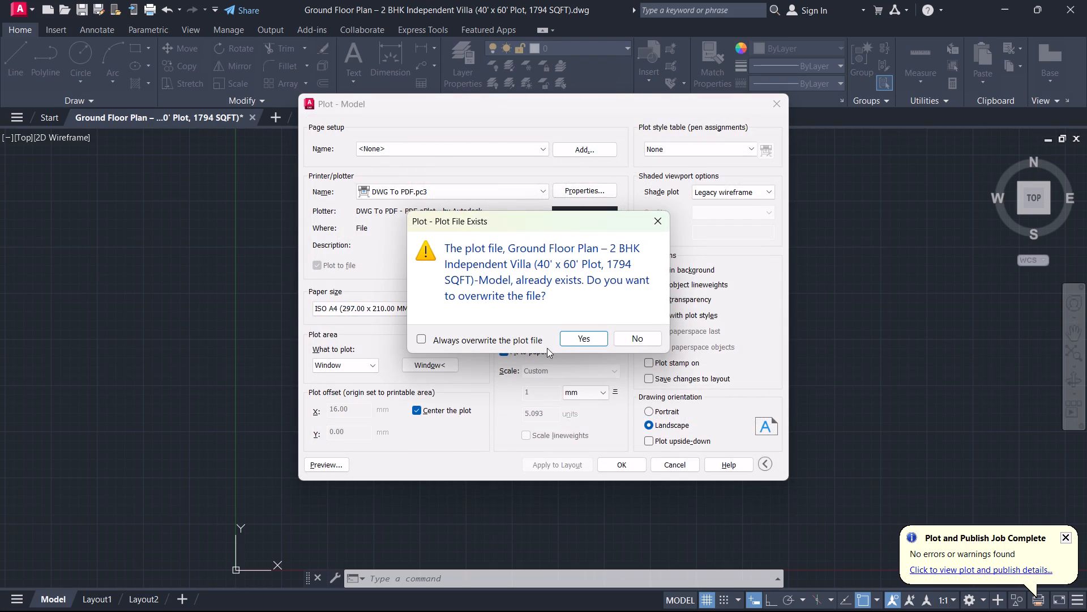
pyautogui.click(580, 342)
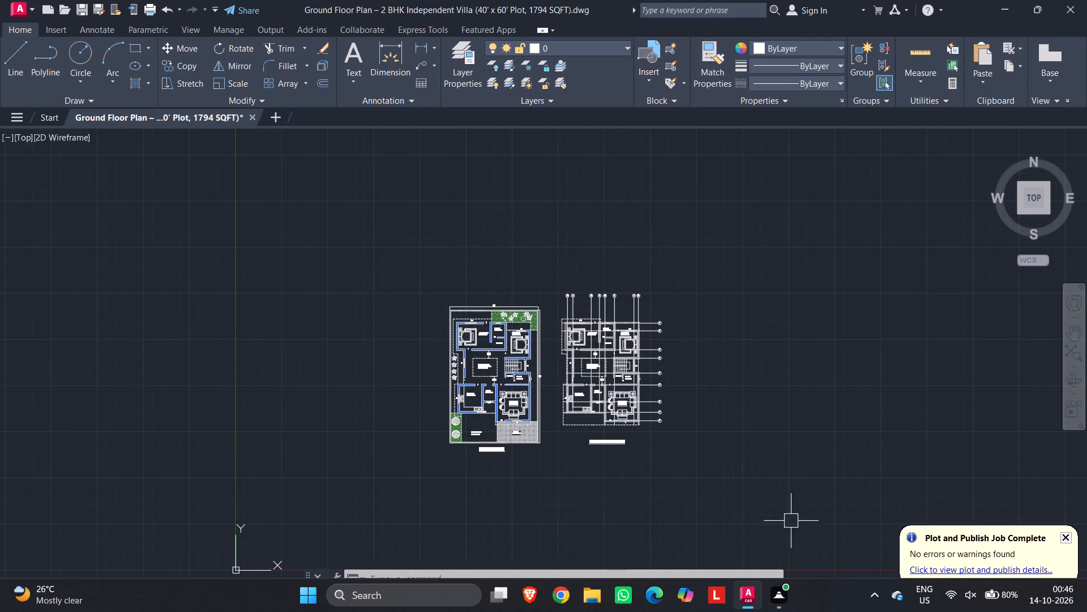
pyautogui.moveTo(616, 195); pyautogui.dragTo(591, 181, button='right')
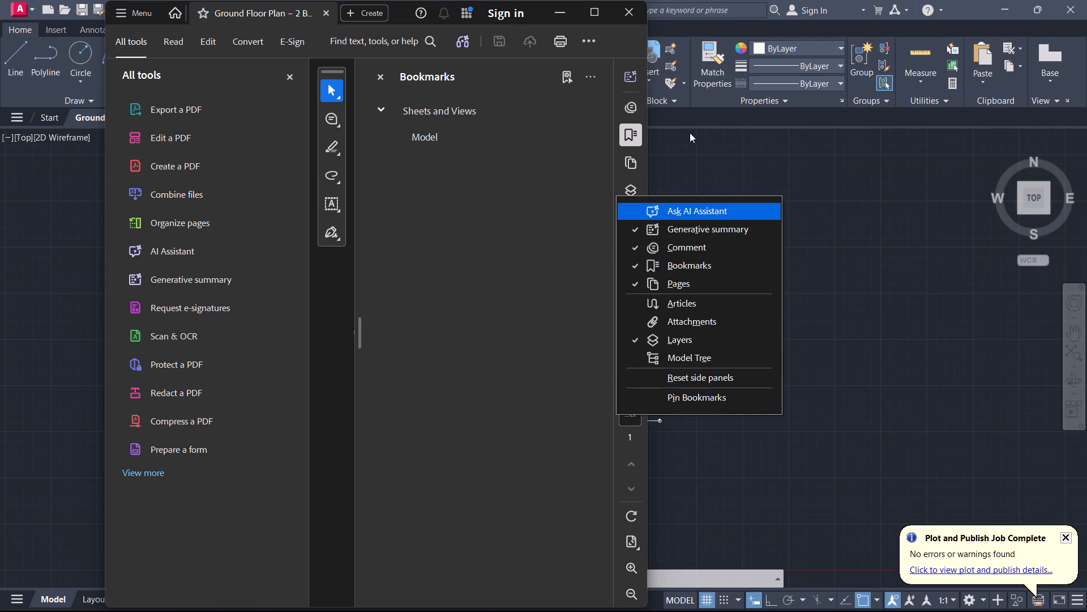
pyautogui.click(635, 11)
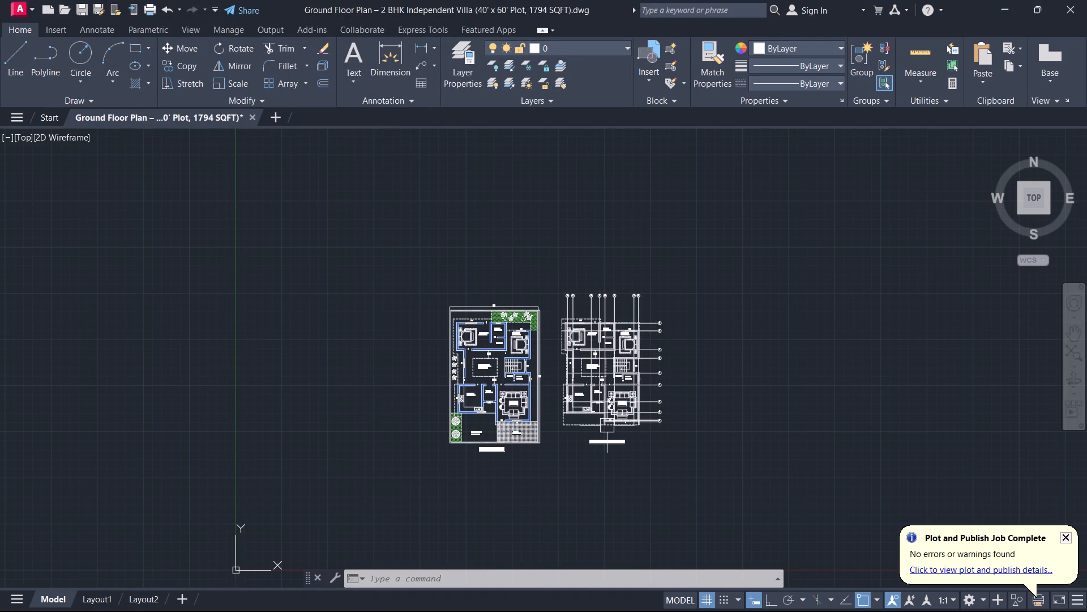
# Save the villa drawing with both the ground floor plan and the center line diagram in view.
pyautogui.hotkey('ctrl', 's')
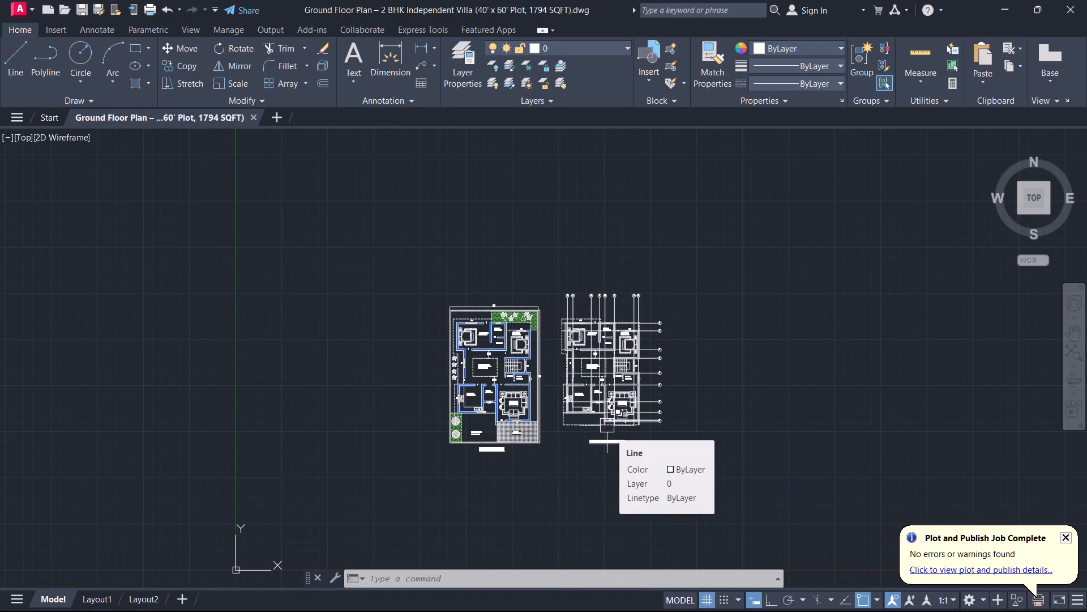
pyautogui.click(468, 514)
pyautogui.click(427, 492)
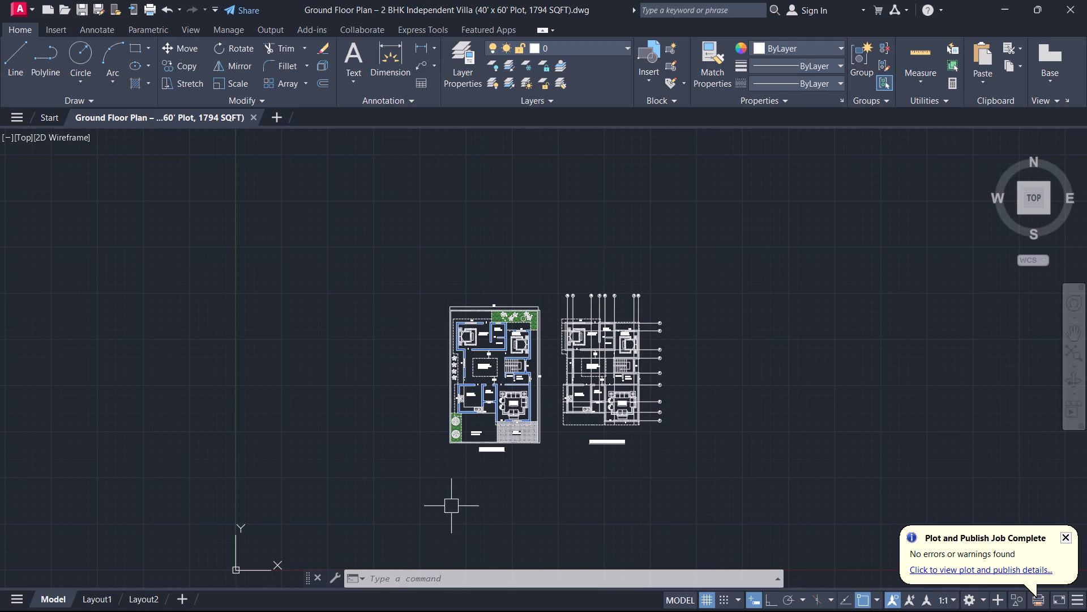
pyautogui.hotkey('ctrl', 's')
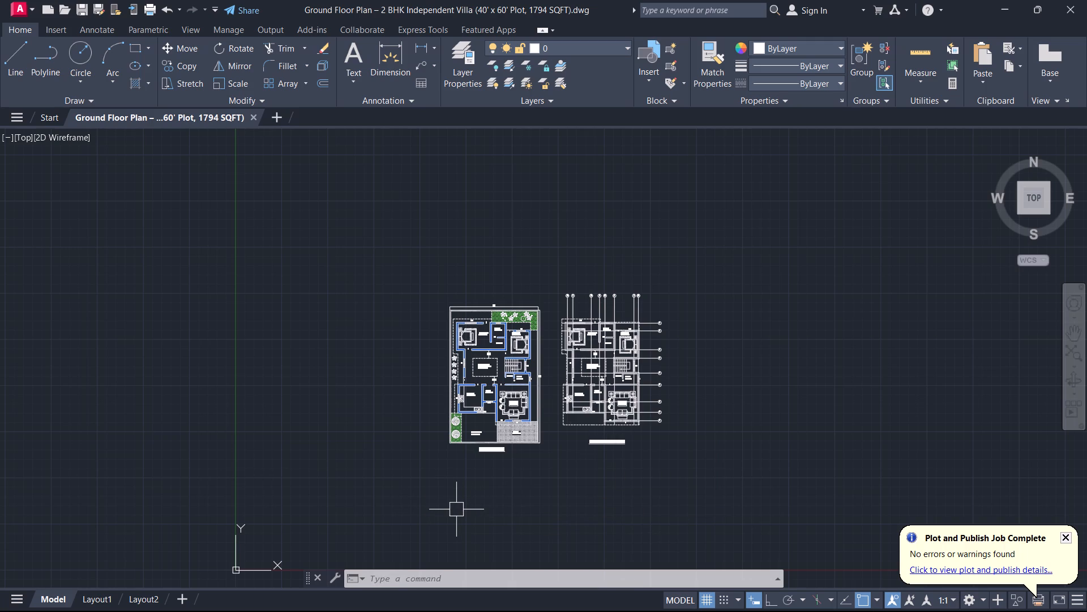
pyautogui.scroll(2, 640, 522)
pyautogui.moveTo(576, 475); pyautogui.dragTo(624, 611, button='middle')
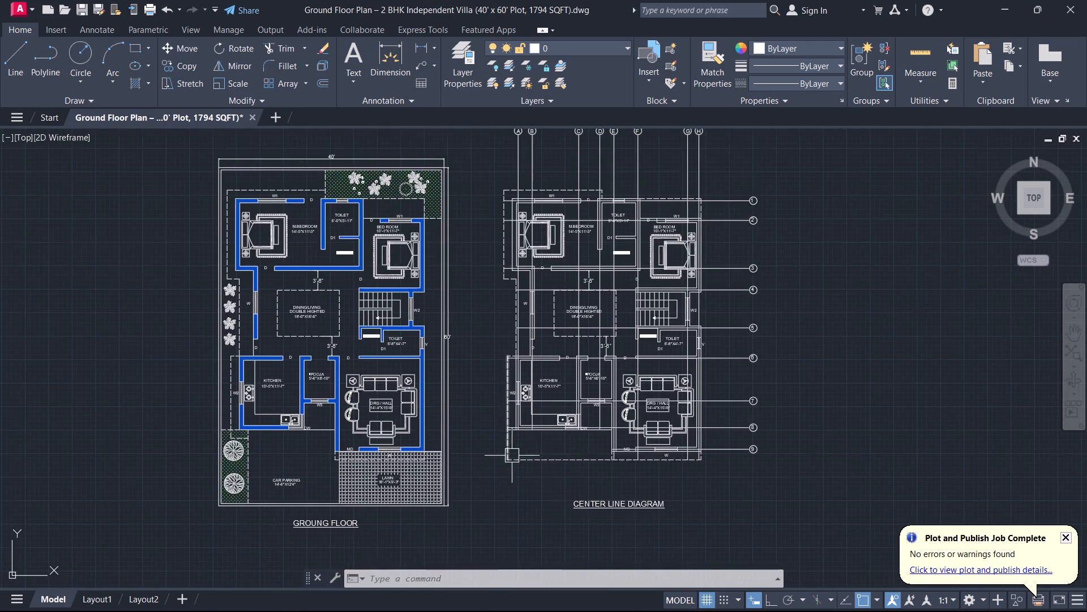
pyautogui.scroll(-1, 512, 456)
pyautogui.moveTo(511, 456); pyautogui.dragTo(528, 465, button='middle')
pyautogui.scroll(1, 528, 465)
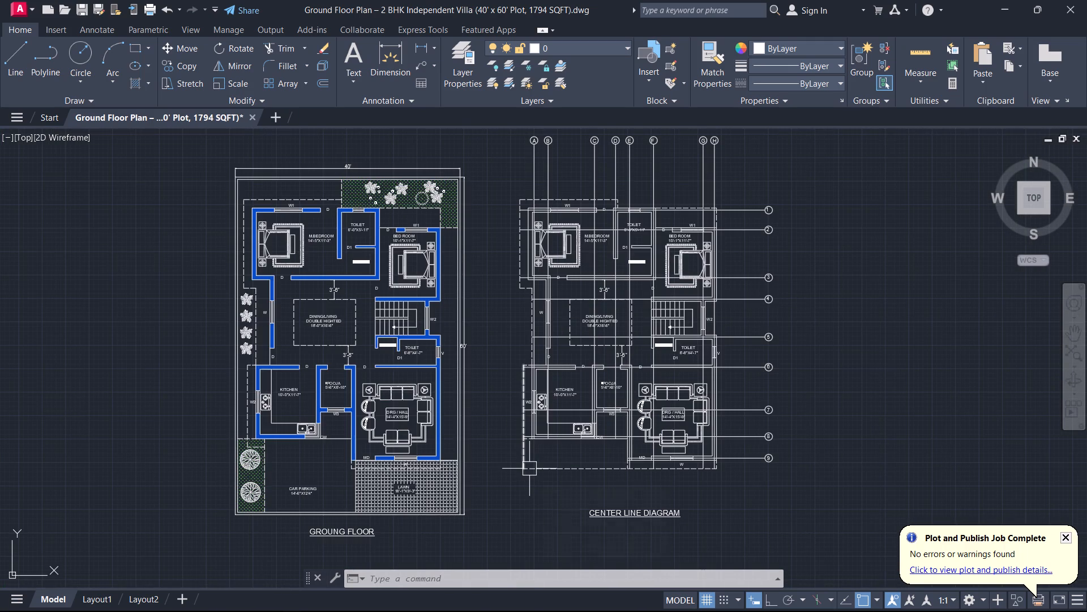
pyautogui.hotkey('ctrl', 's')
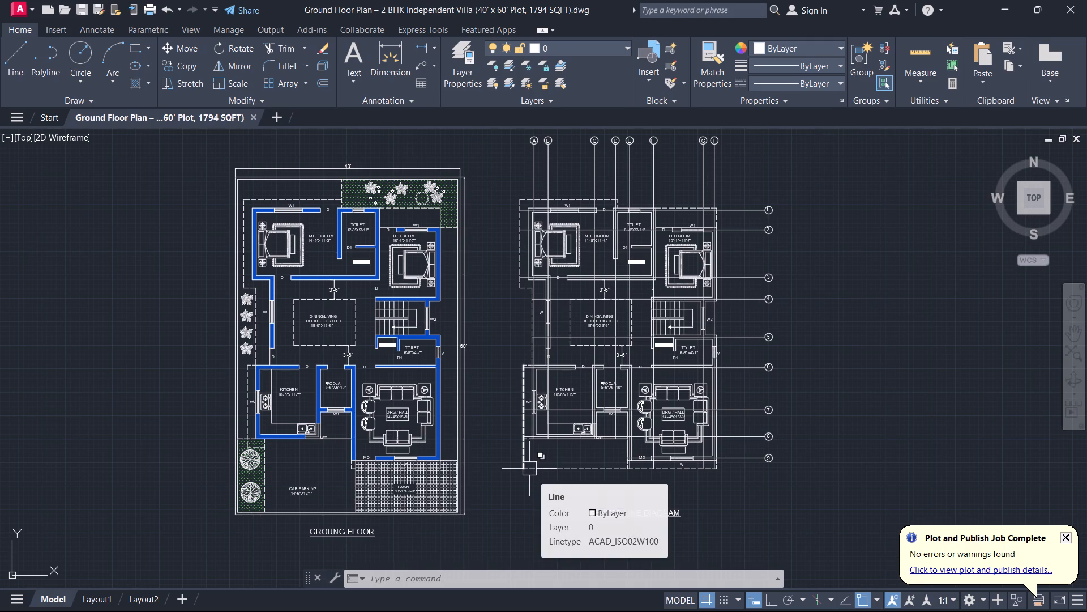
# Turn off command logging with LOGFILEOFF.
pyautogui.write('LOG')
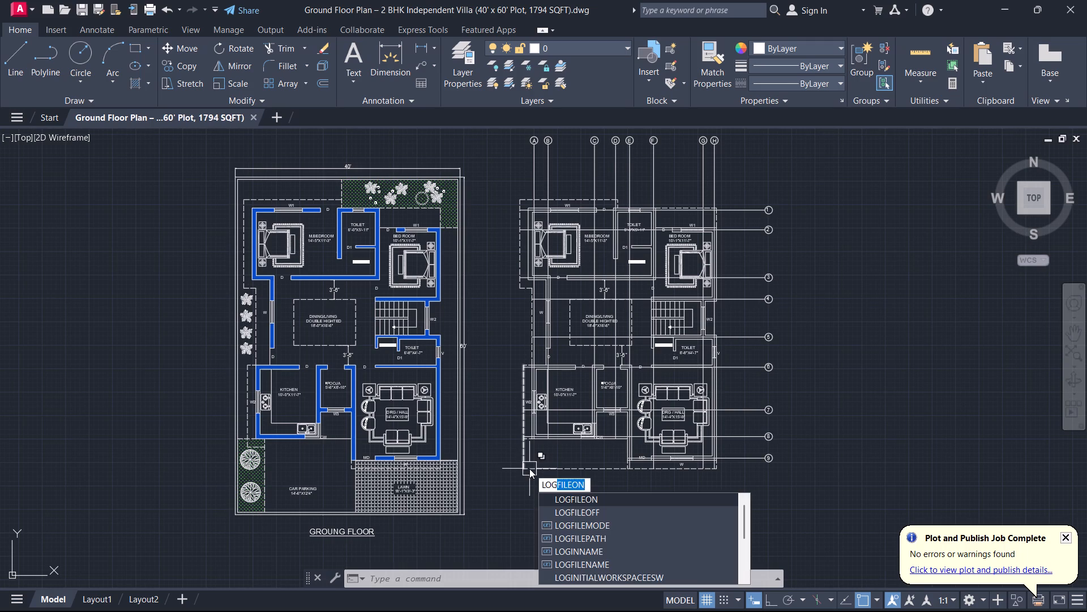
pyautogui.press('Down')
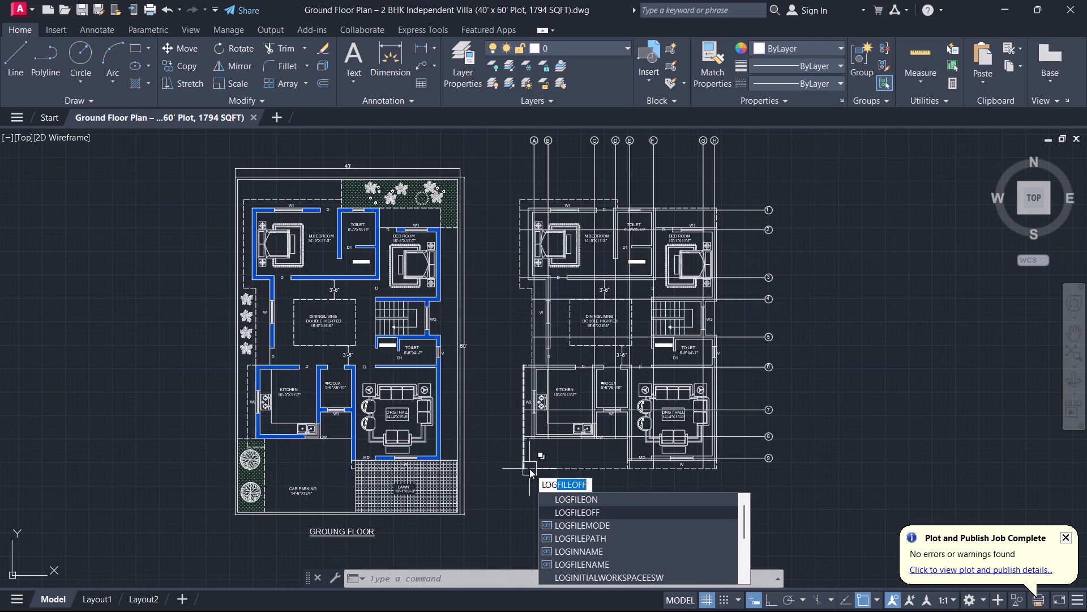
pyautogui.press('Return')
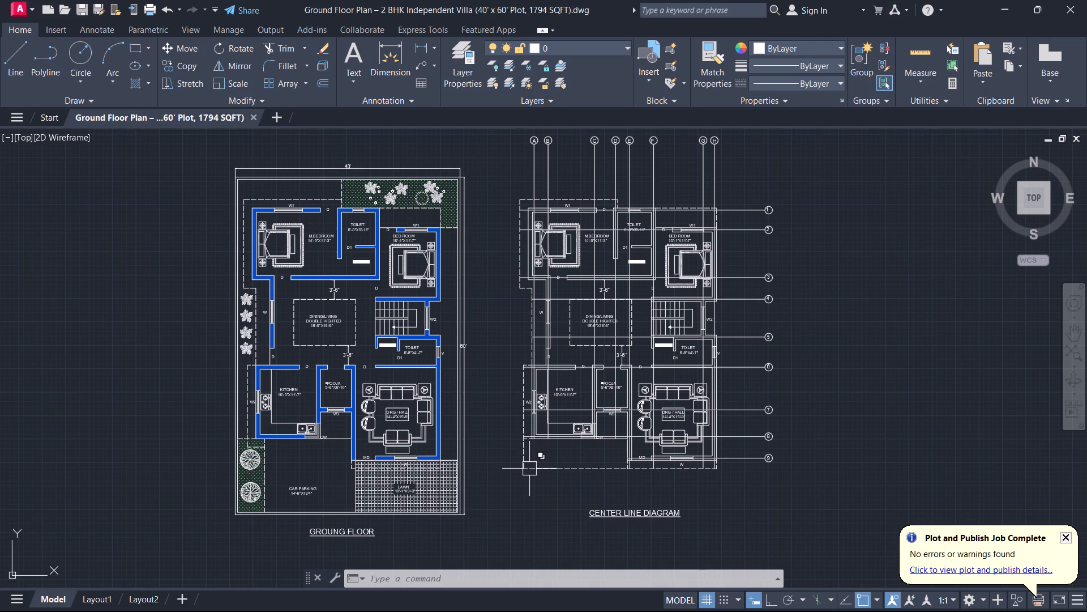
# Close AutoCAD with the drawing saved.
pyautogui.click(1086, 0)
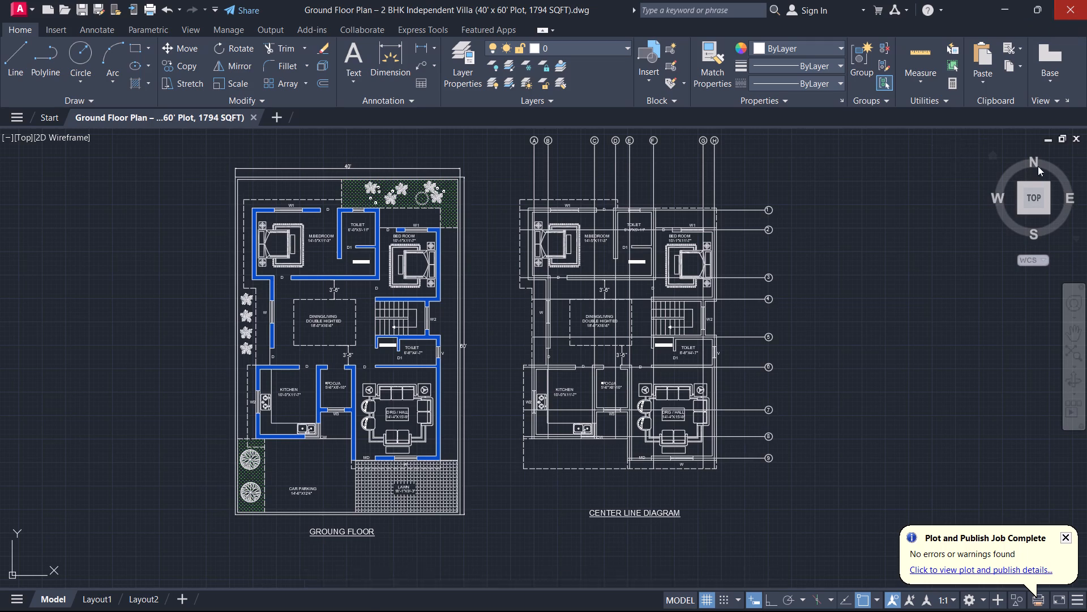